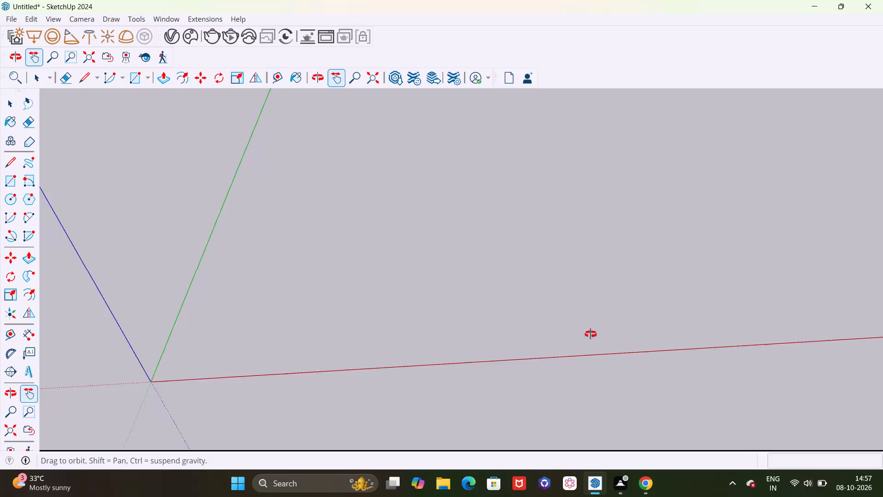
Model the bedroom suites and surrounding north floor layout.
Draw a 40' by 50' rectangle on the ground plane, away from the origin.
drag(547, 227, 491, 314)
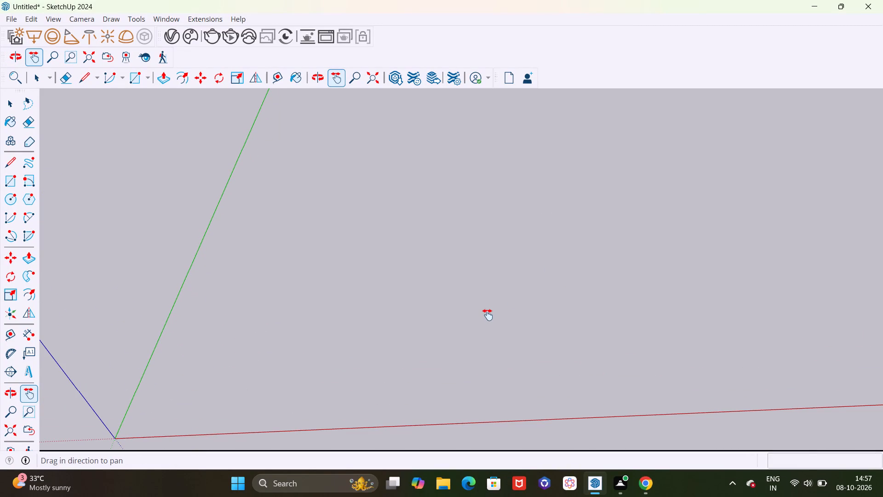
key(r)
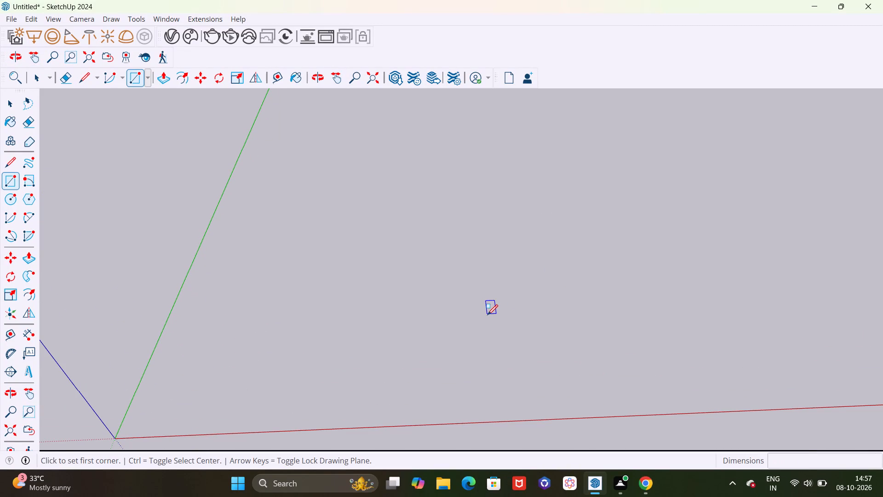
click(377, 351)
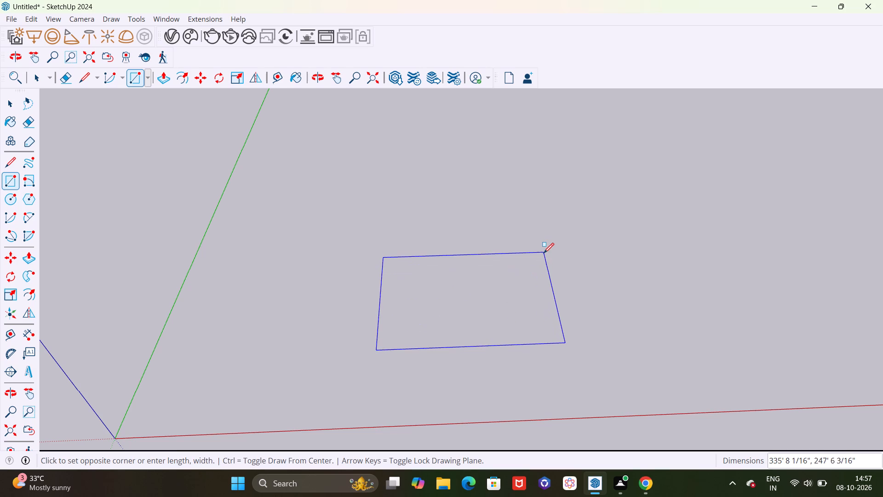
text(40)
text(',)
text(50)
key(comma)
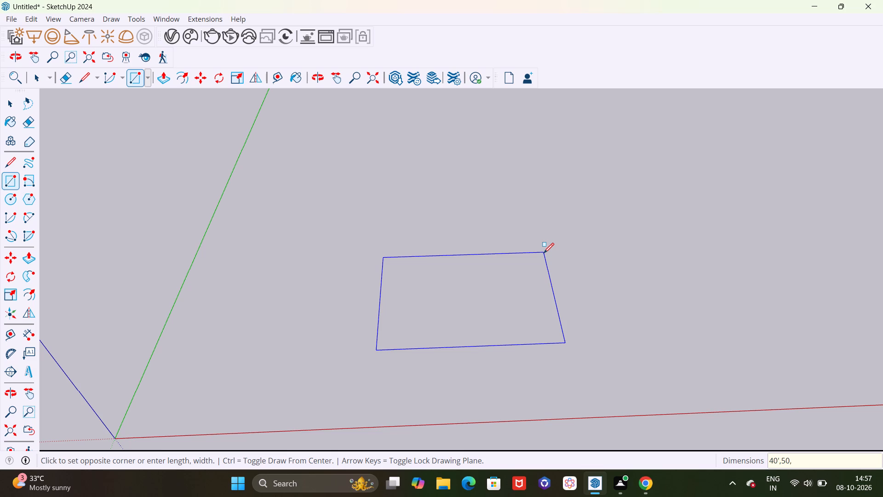
key(BackSpace)
text(',)
key(BackSpace)
key(Return)
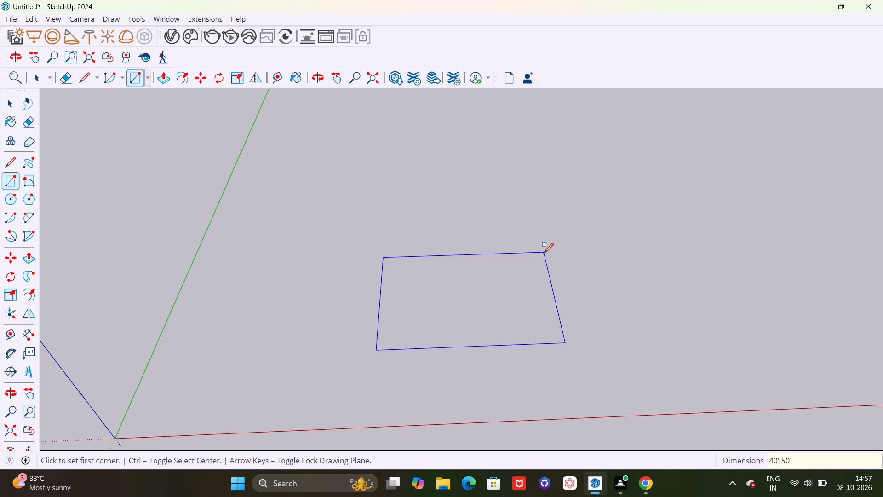
Place guide lines 2' inside both long edges of the rectangle with the Tape Measure tool.
scroll(416, 325, up, 5)
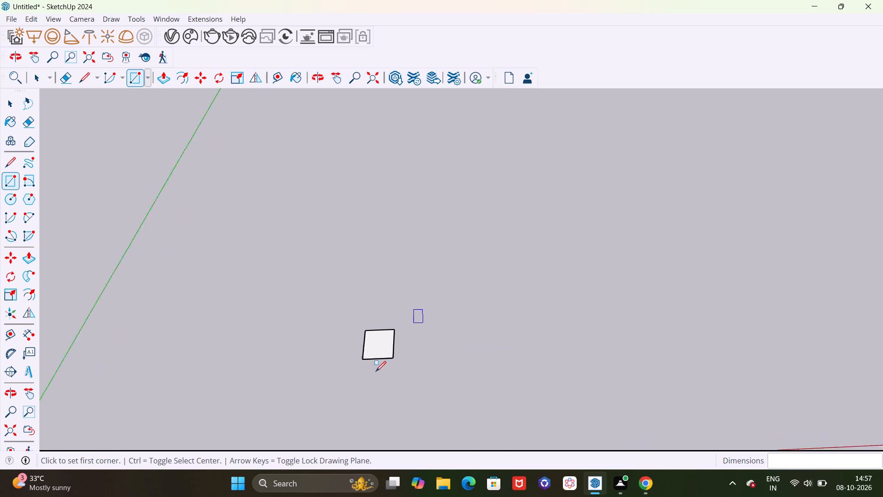
scroll(378, 348, up, 20)
scroll(378, 348, up, 19)
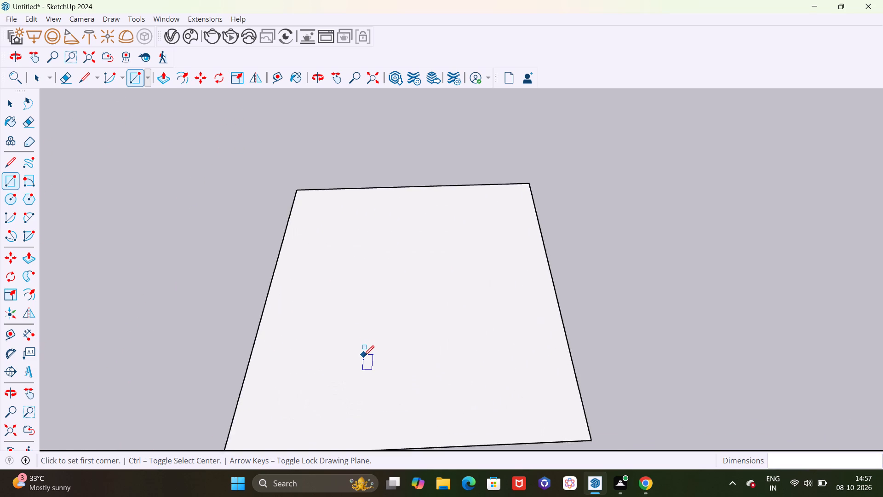
scroll(367, 356, down, 10)
middle_drag(383, 264, 381, 370)
scroll(383, 358, up, 7)
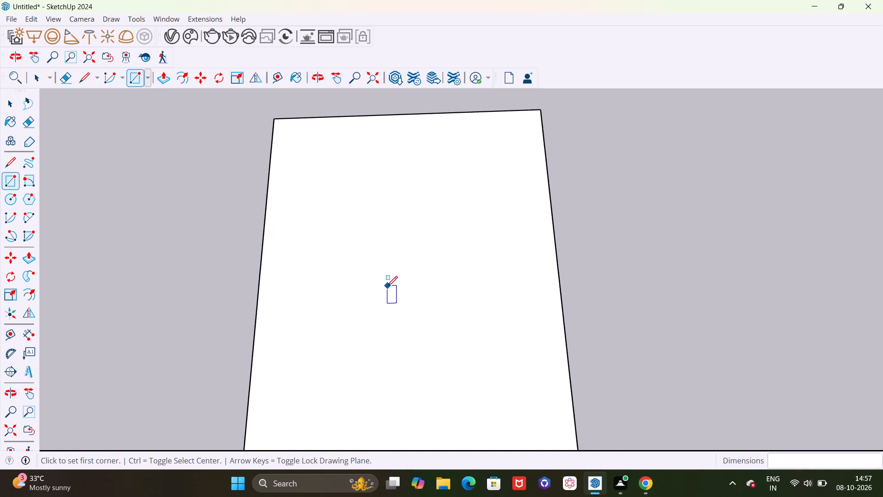
scroll(387, 286, down, 4)
middle_drag(388, 282, 388, 297)
scroll(388, 296, up, 4)
key(space)
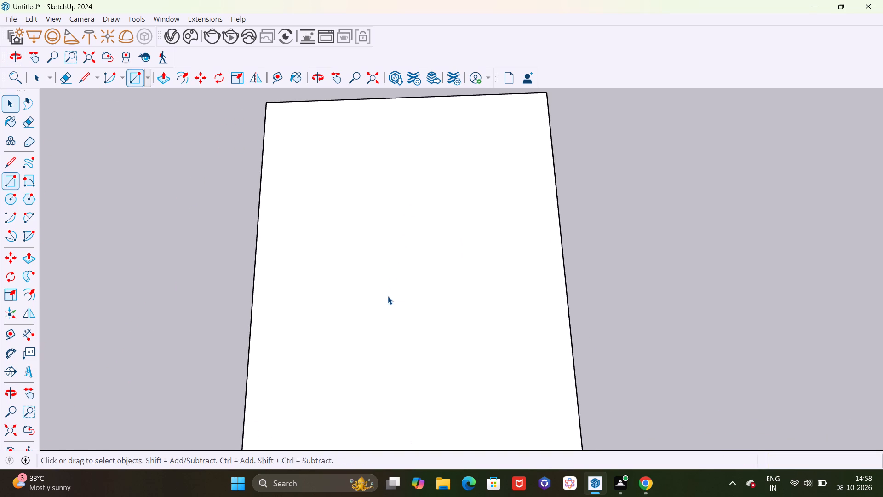
text(t)
scroll(314, 280, up, 4)
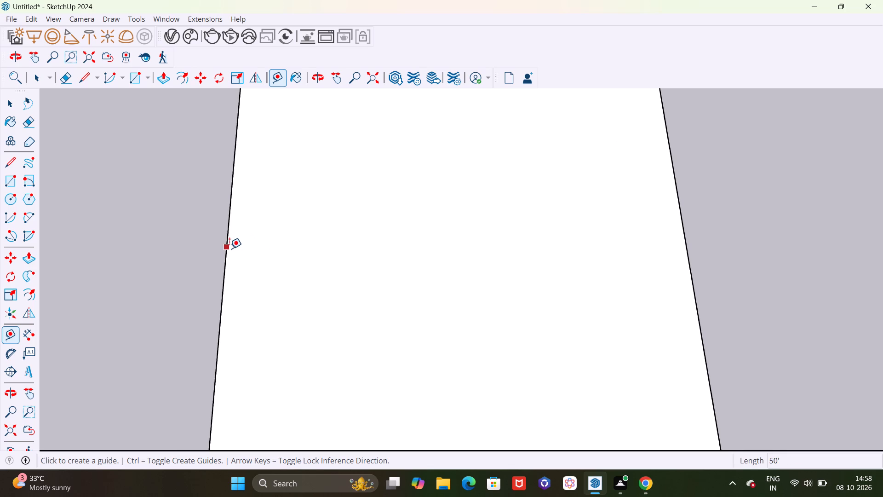
click(229, 248)
key(2)
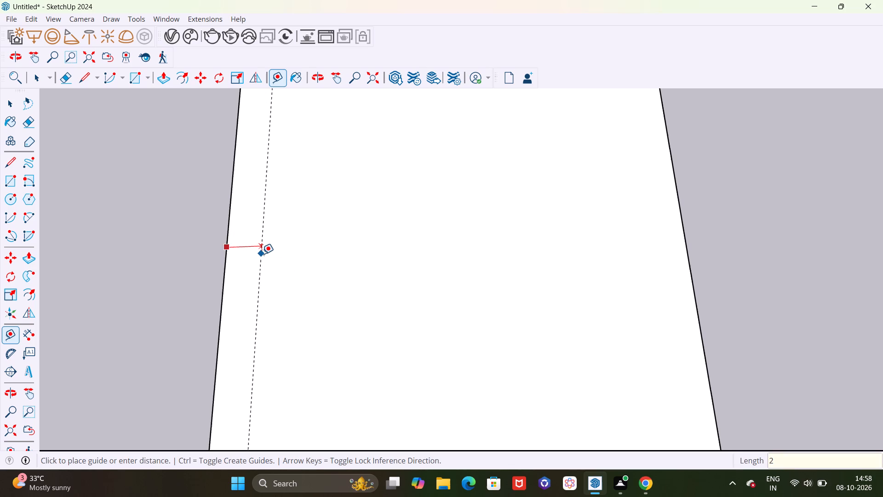
key(apostrophe)
key(Return)
scroll(262, 254, down, 3)
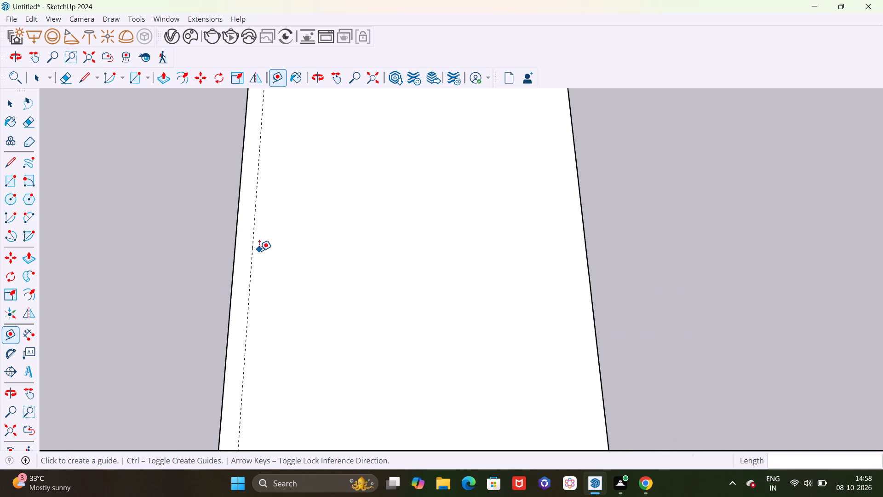
click(587, 263)
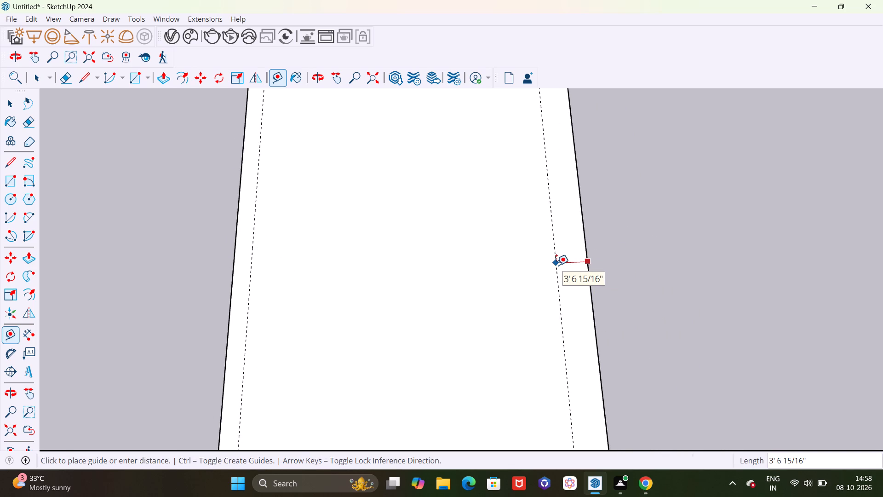
text(2')
key(Return)
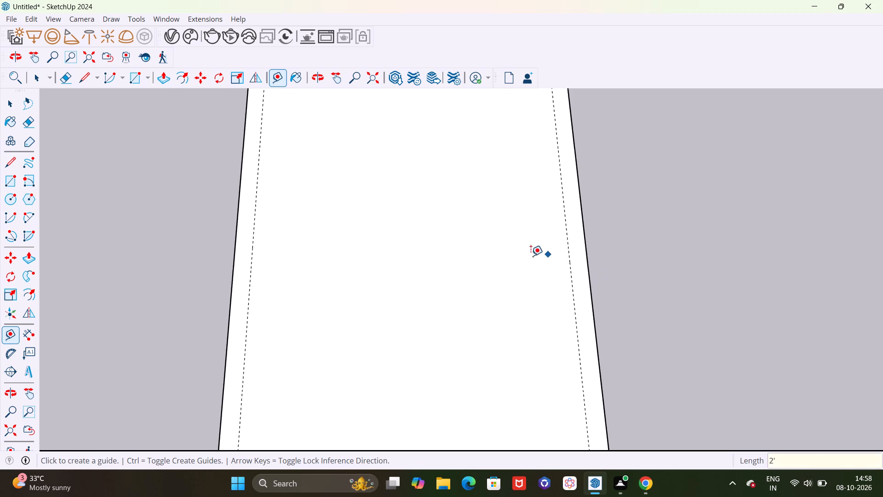
Place a guide line 2' inside the far short edge of the rectangle.
scroll(525, 256, down, 5)
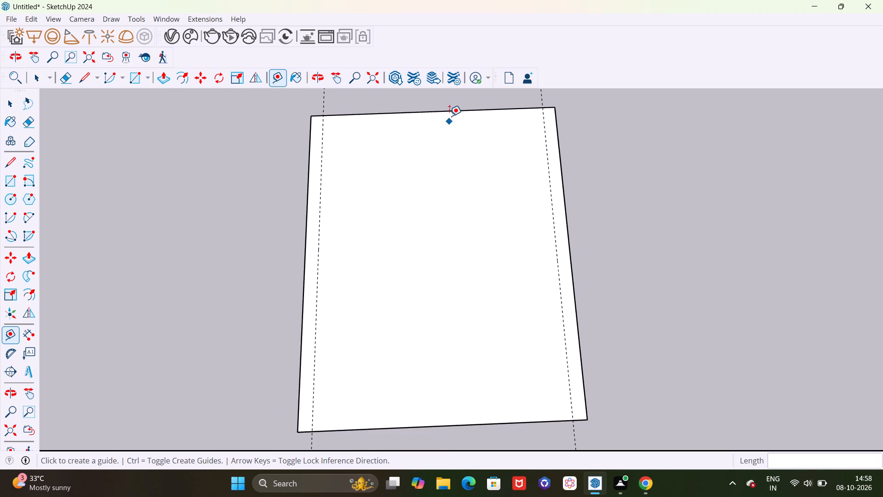
click(447, 113)
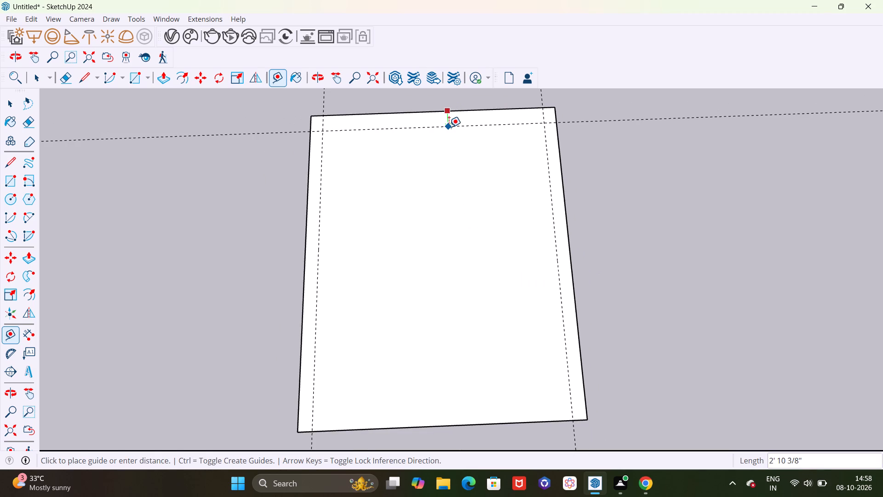
text(2')
key(Return)
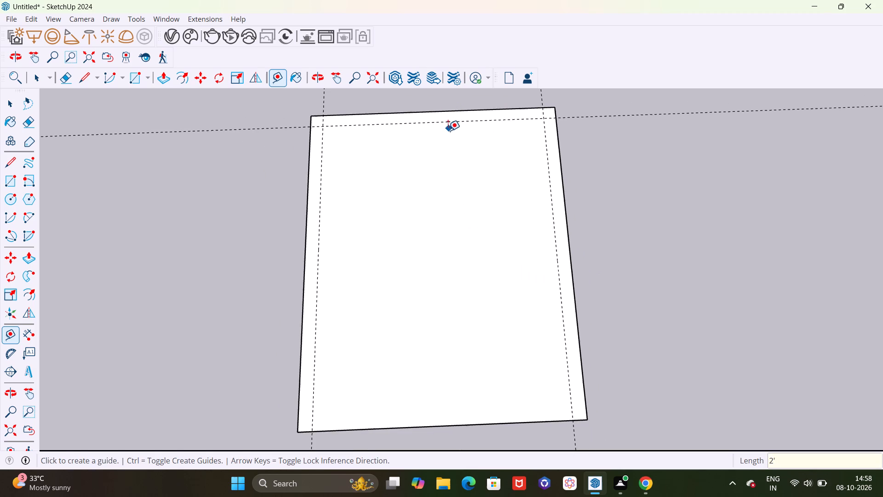
scroll(409, 199, up, 2)
key(space)
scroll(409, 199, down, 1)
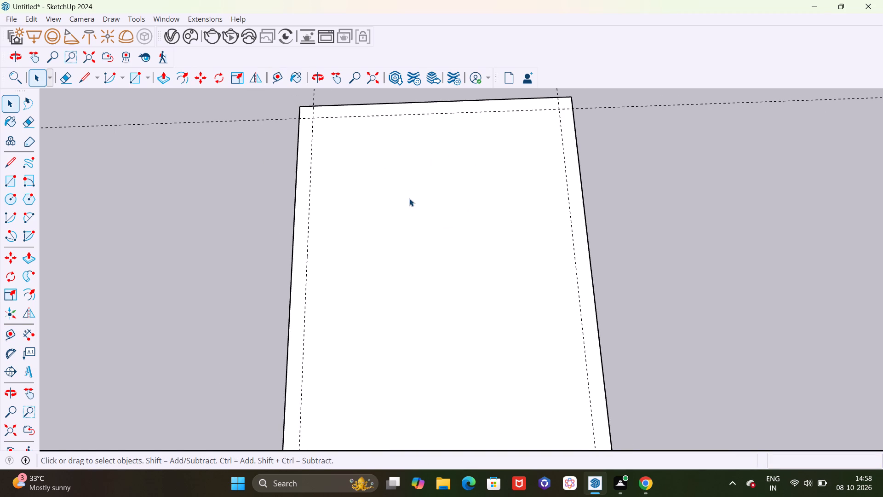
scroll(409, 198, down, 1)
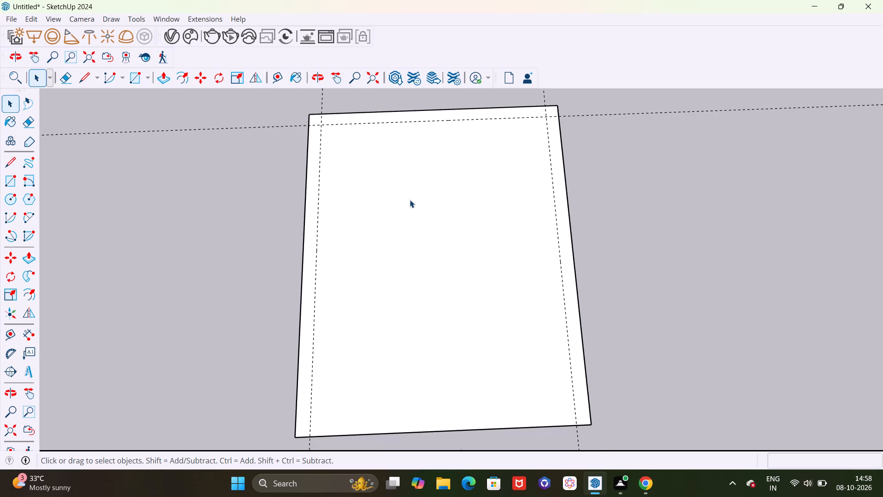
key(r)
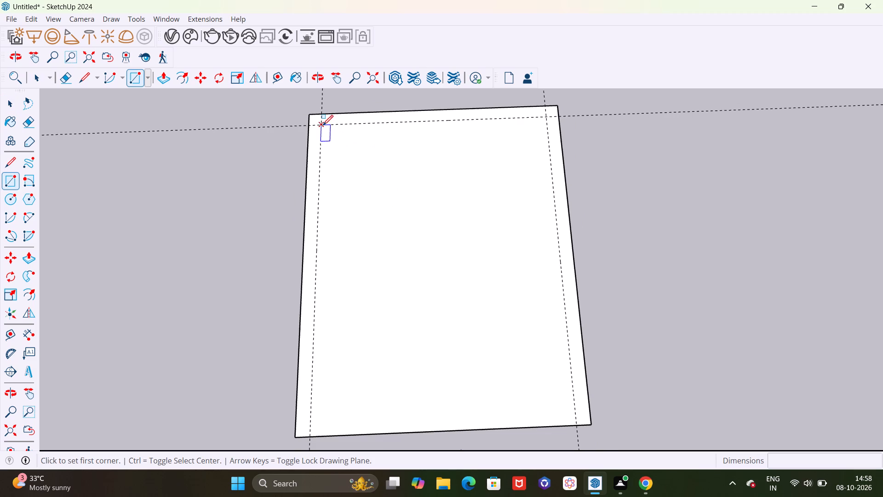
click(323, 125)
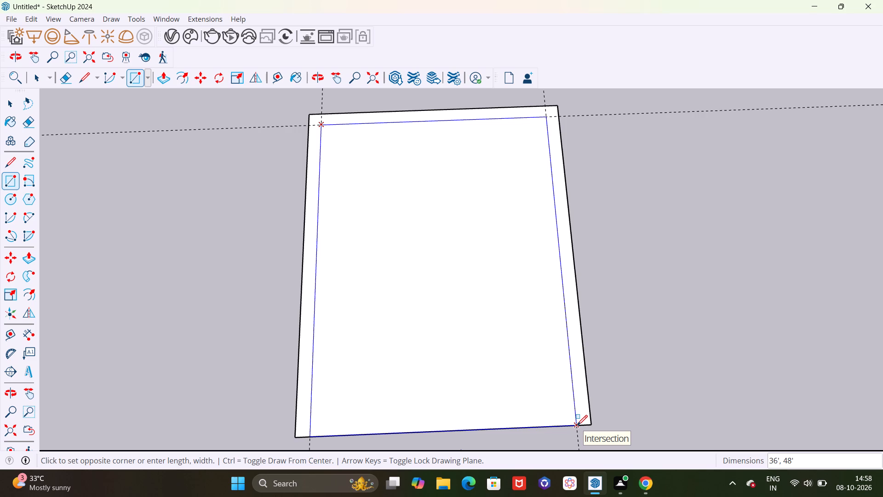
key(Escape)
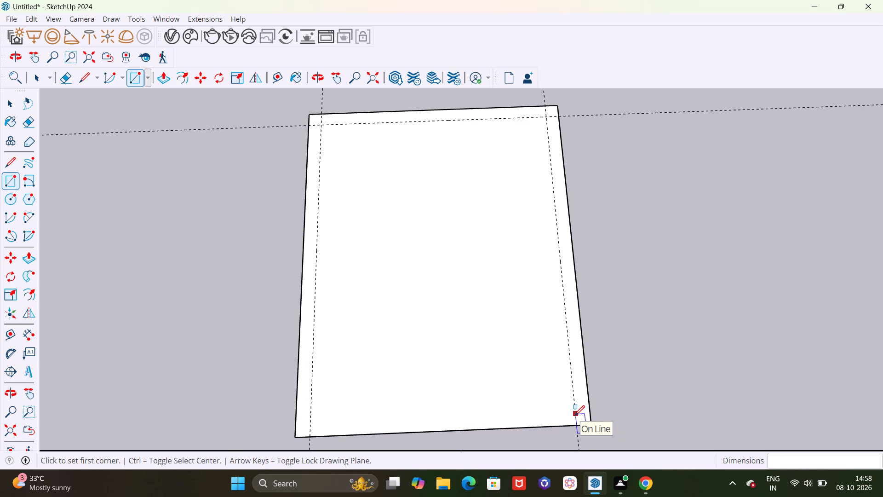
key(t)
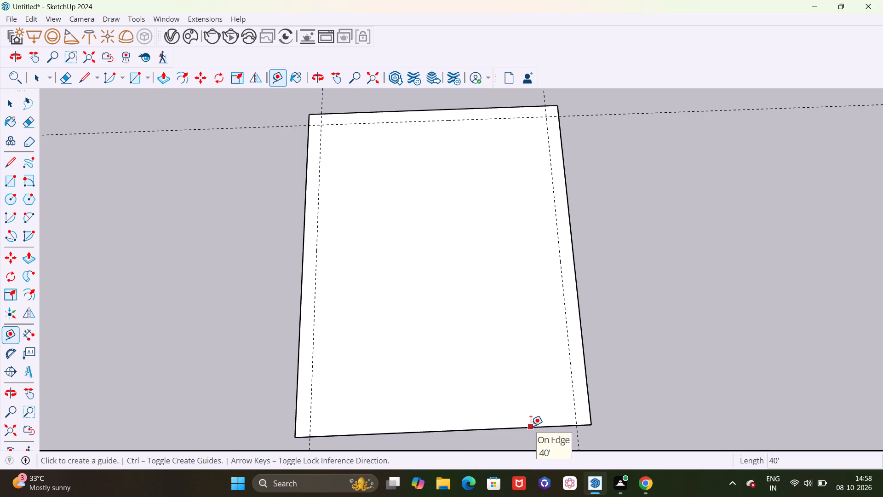
Draw lines over the guides inside the rectangle: 36' along the far short side and 48' along each long side to the near edge.
scroll(347, 123, up, 2)
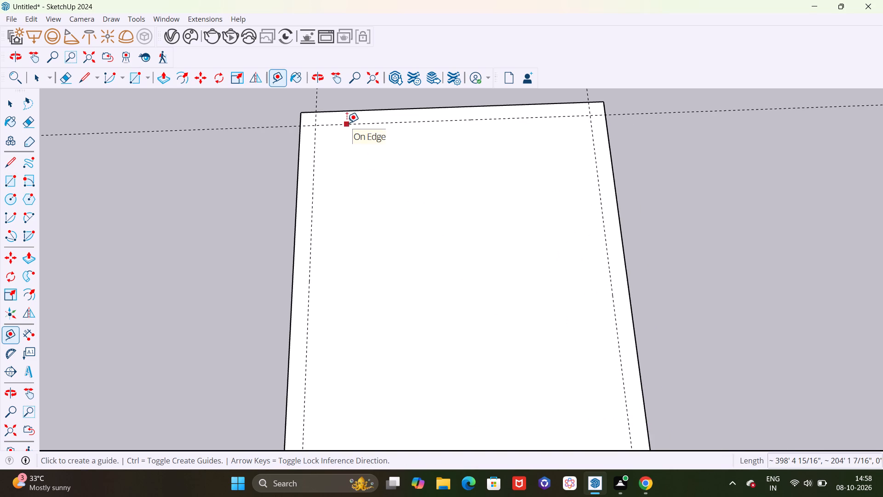
scroll(347, 123, up, 2)
key(l)
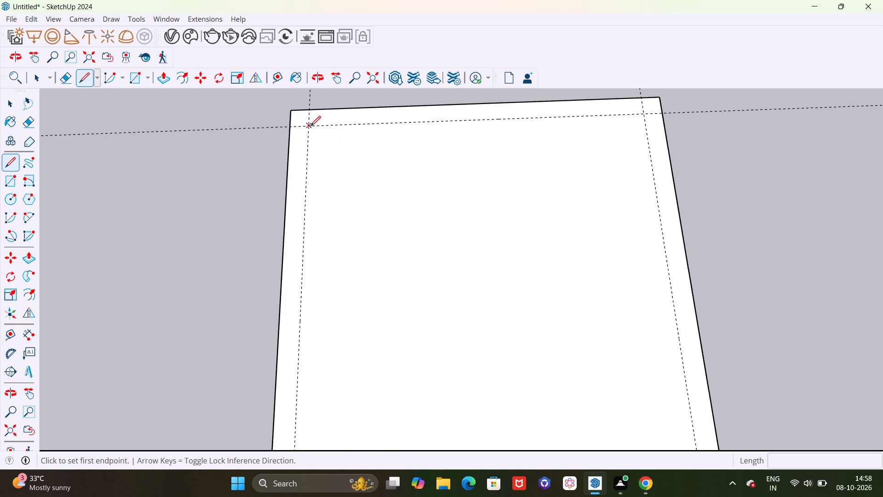
click(310, 126)
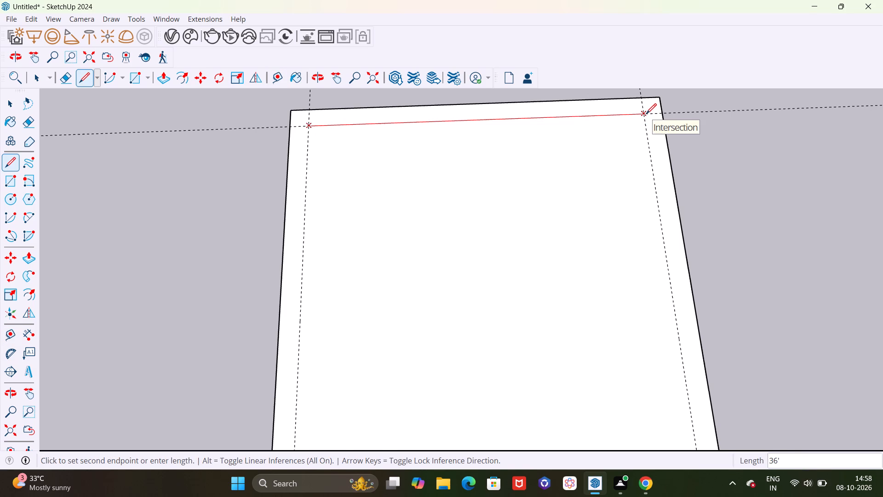
click(643, 113)
click(643, 113)
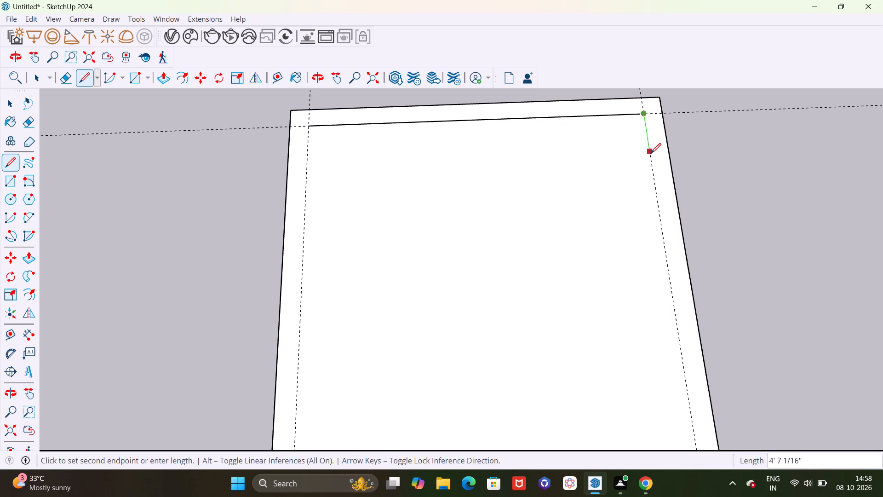
scroll(650, 156, down, 10)
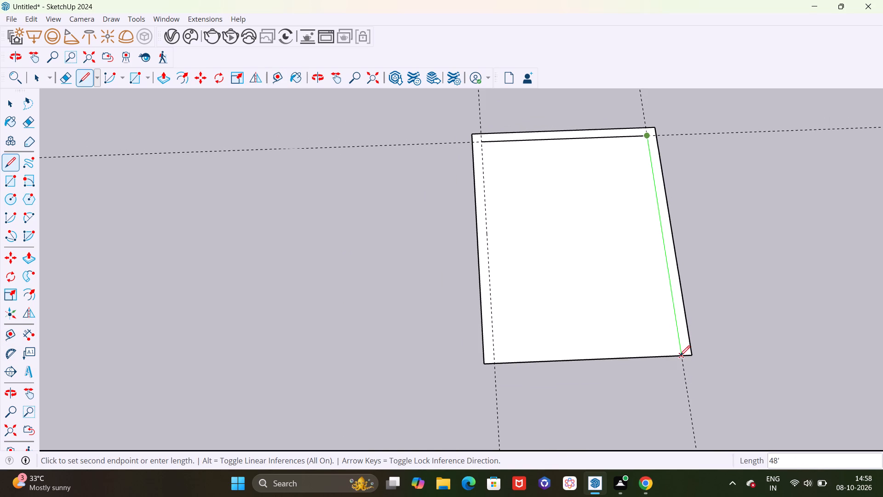
click(681, 357)
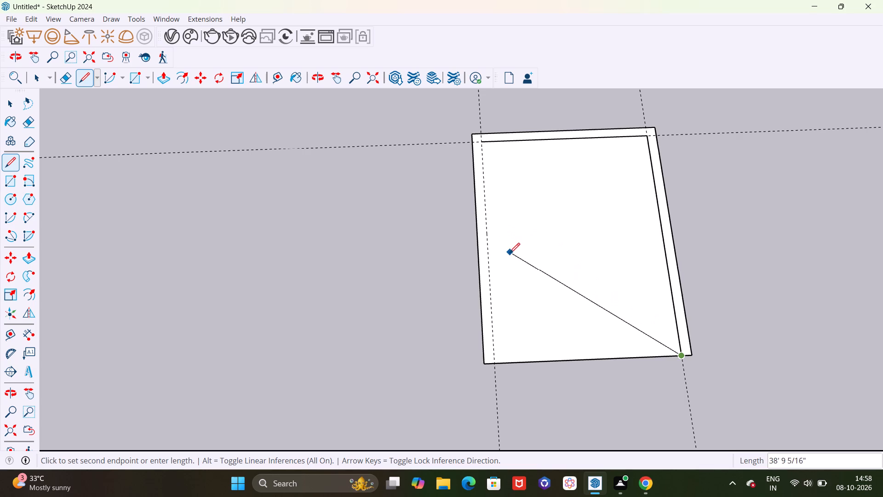
key(Escape)
click(482, 139)
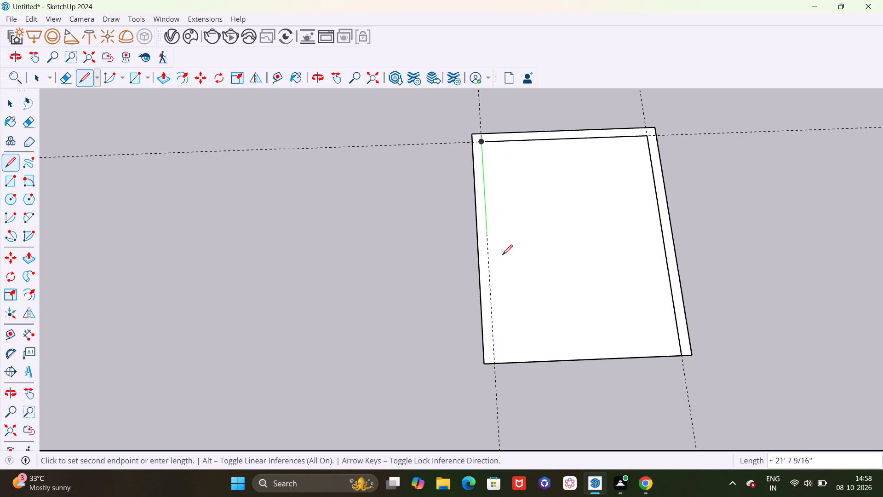
click(494, 364)
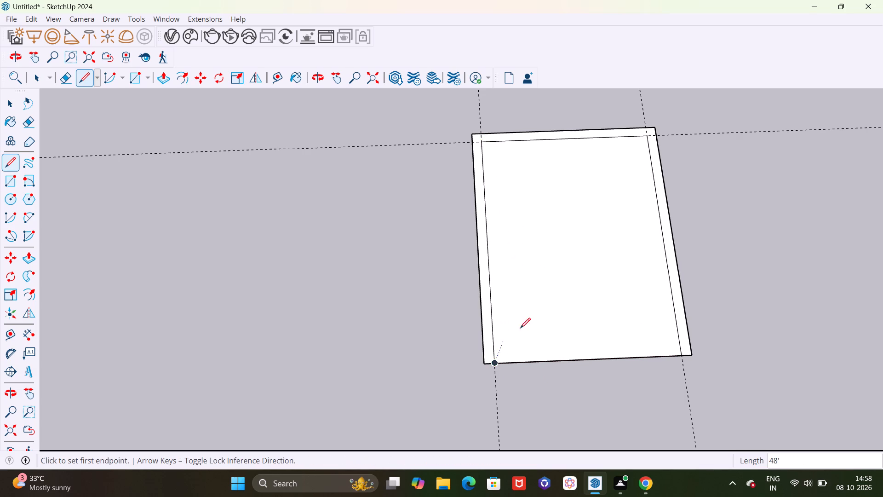
scroll(575, 280, down, 4)
scroll(602, 196, up, 5)
scroll(420, 196, down, 6)
key(space)
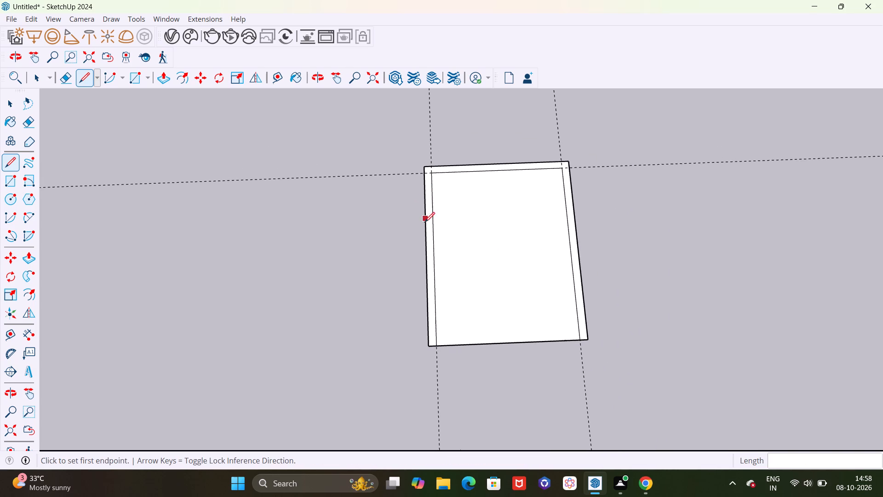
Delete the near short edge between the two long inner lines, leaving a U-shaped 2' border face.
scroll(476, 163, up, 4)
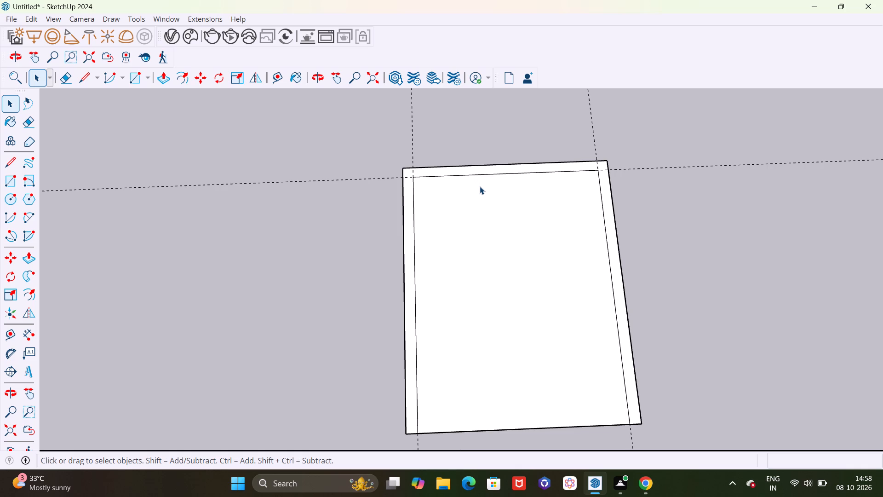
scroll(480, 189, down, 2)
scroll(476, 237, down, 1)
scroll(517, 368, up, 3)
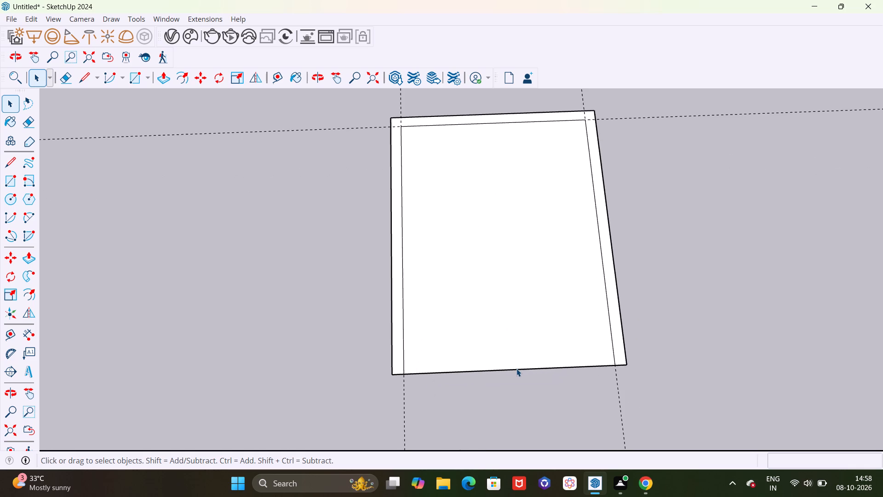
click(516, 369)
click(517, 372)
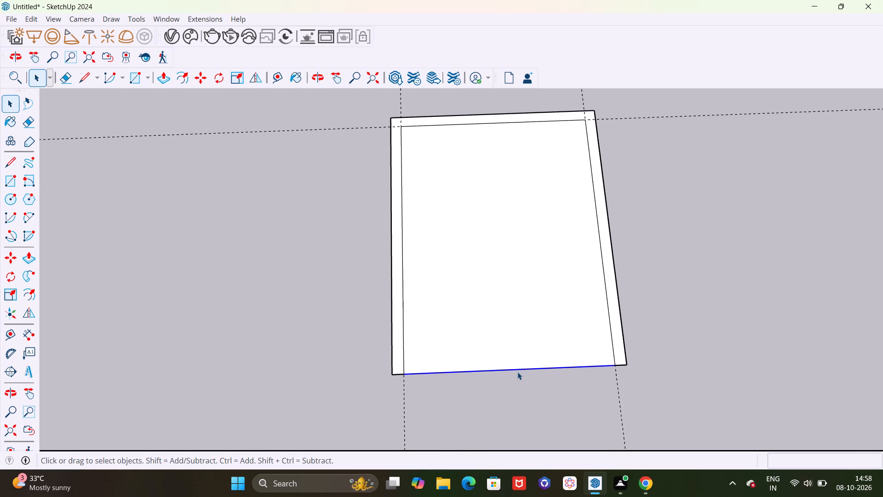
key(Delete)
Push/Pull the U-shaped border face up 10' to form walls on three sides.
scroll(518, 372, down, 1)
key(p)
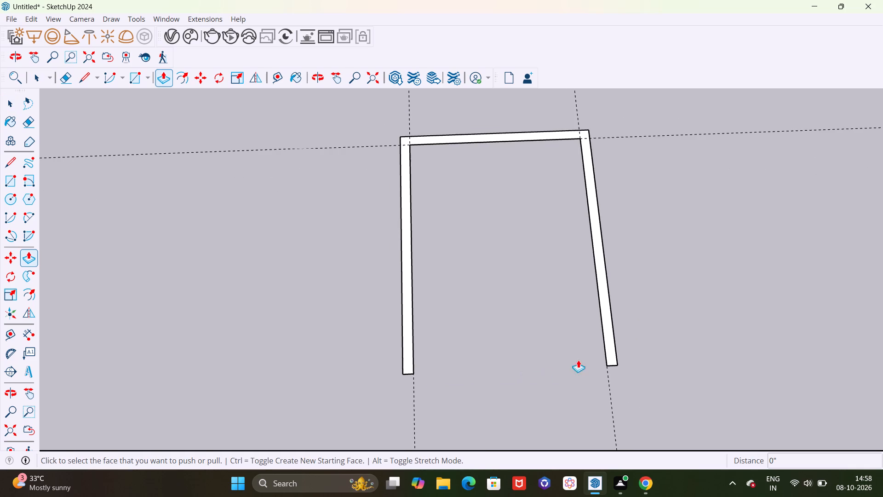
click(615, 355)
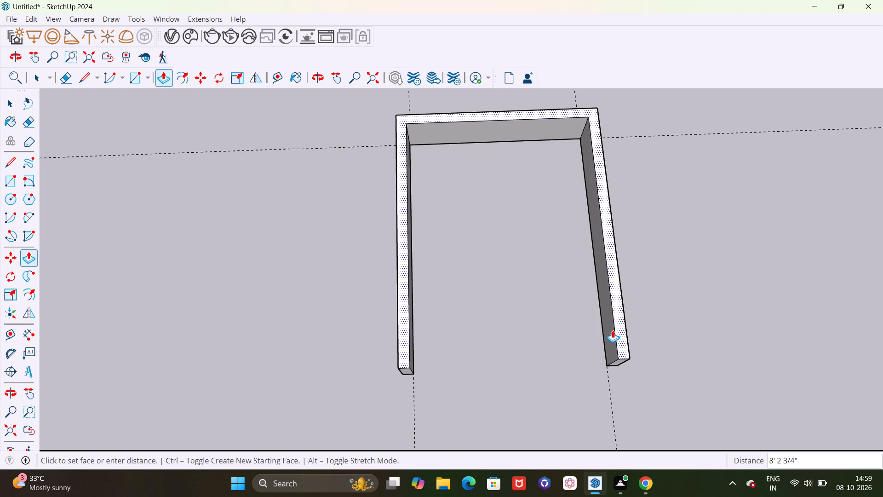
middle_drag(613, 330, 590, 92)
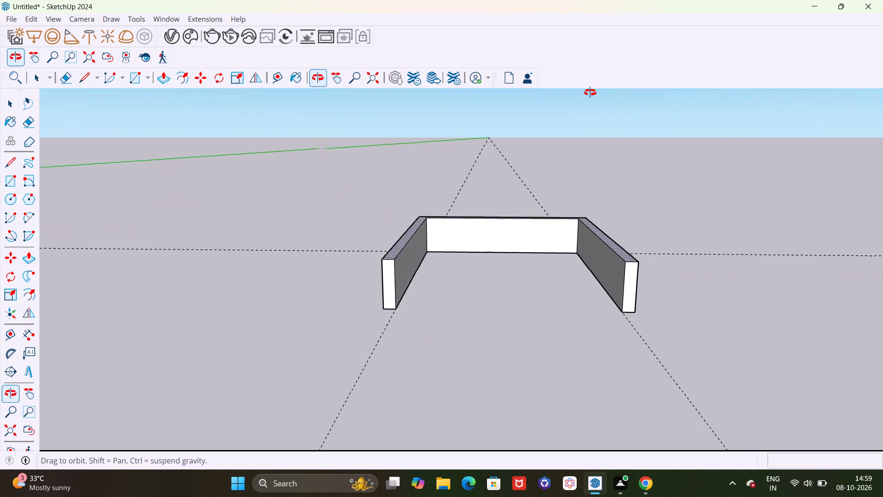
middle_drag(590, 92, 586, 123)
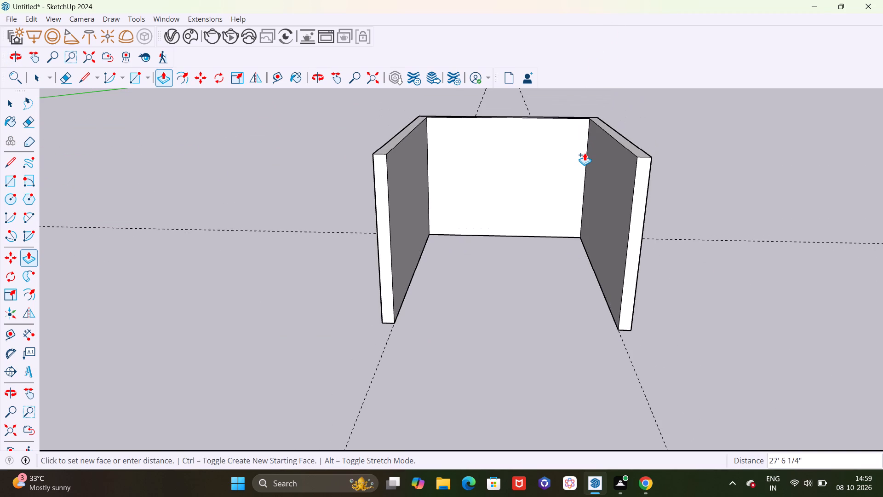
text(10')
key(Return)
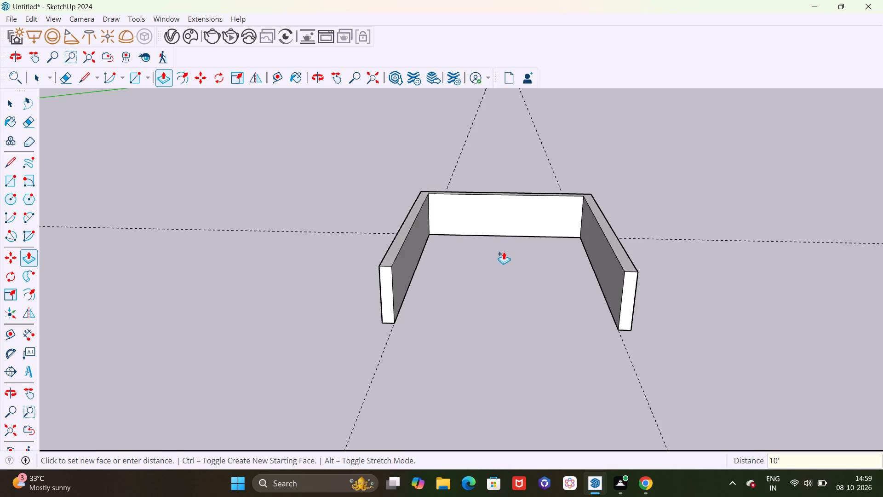
Examine the three extruded walls from inside, from the open end and from both long sides.
scroll(511, 275, up, 4)
middle_drag(501, 236, 829, 145)
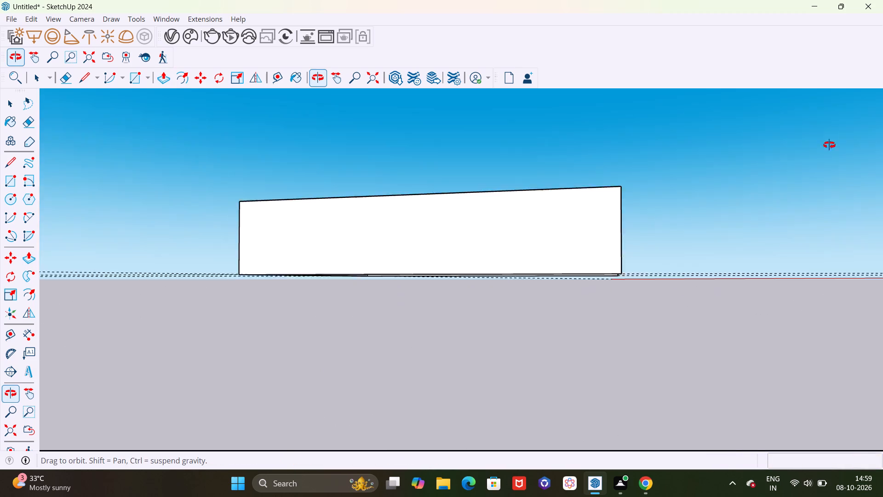
middle_drag(829, 145, 591, 148)
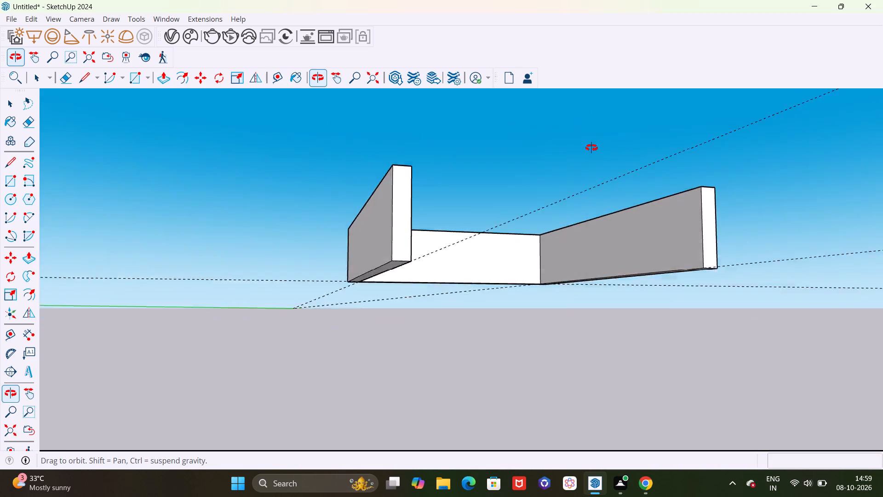
middle_drag(591, 148, 598, 262)
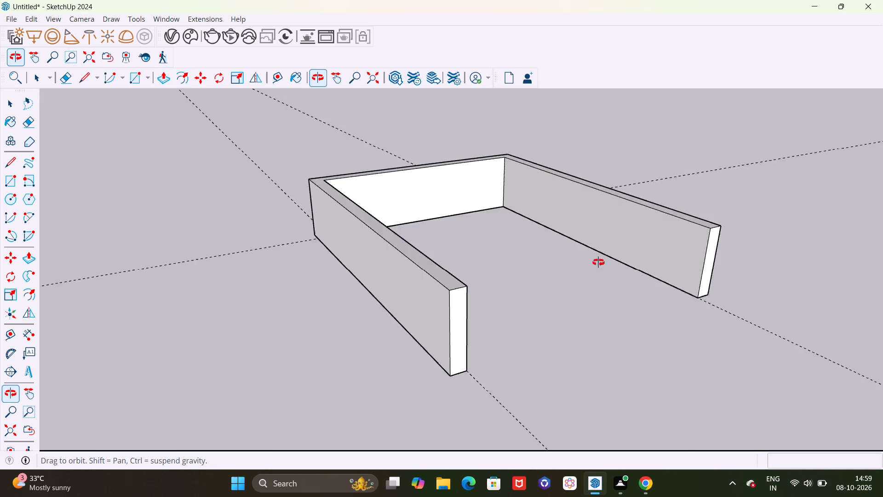
middle_drag(598, 262, 465, 275)
scroll(508, 168, up, 4)
middle_drag(572, 141, 587, 116)
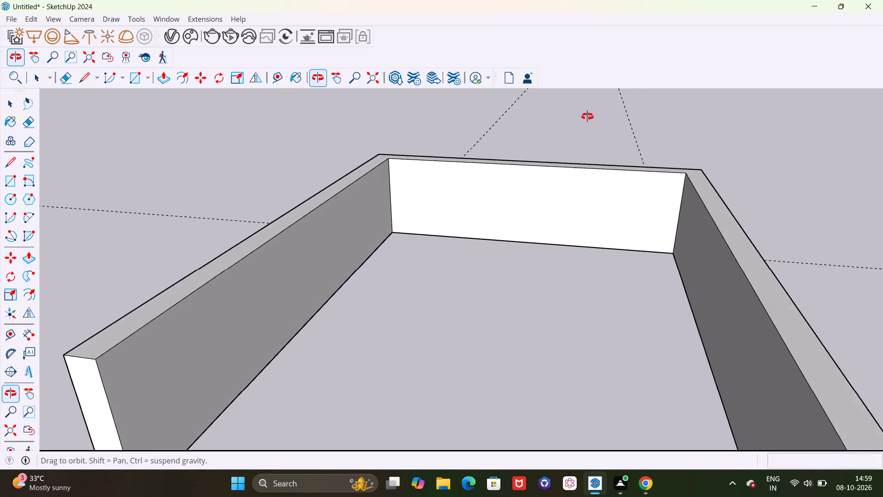
middle_drag(587, 116, 588, 116)
scroll(520, 230, down, 9)
key(space)
middle_drag(476, 283, 493, 270)
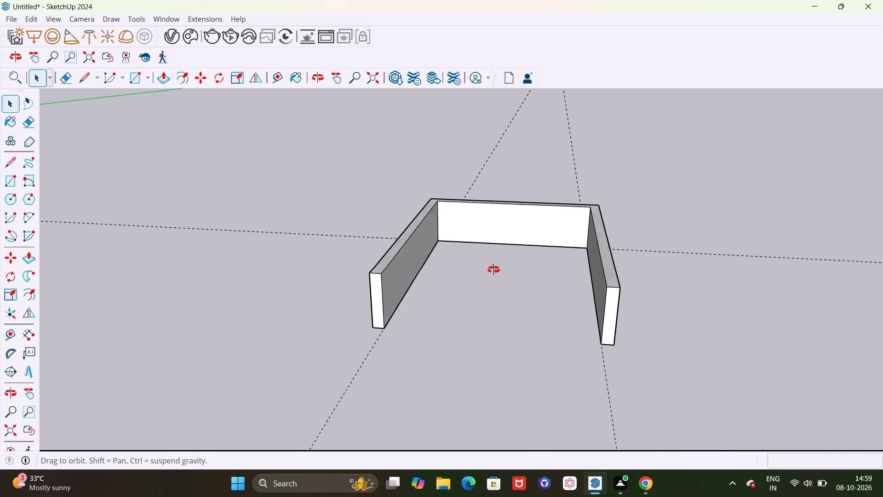
middle_drag(493, 270, 476, 329)
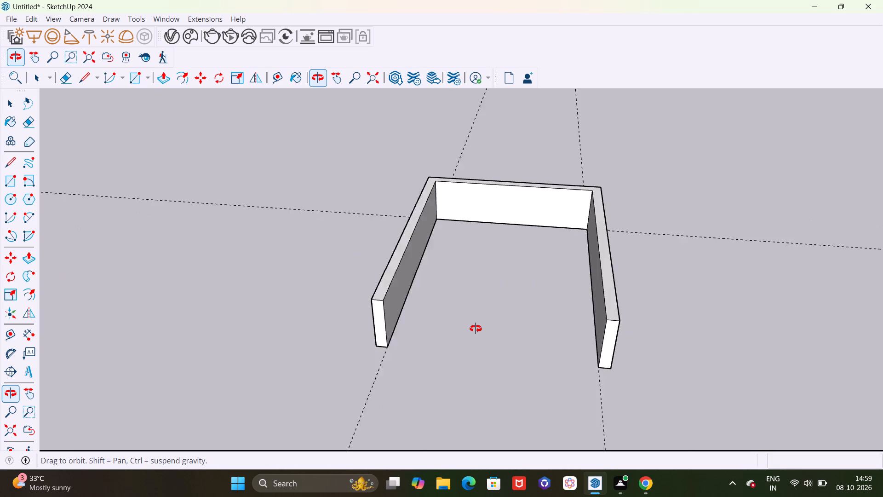
middle_drag(476, 329, 275, 260)
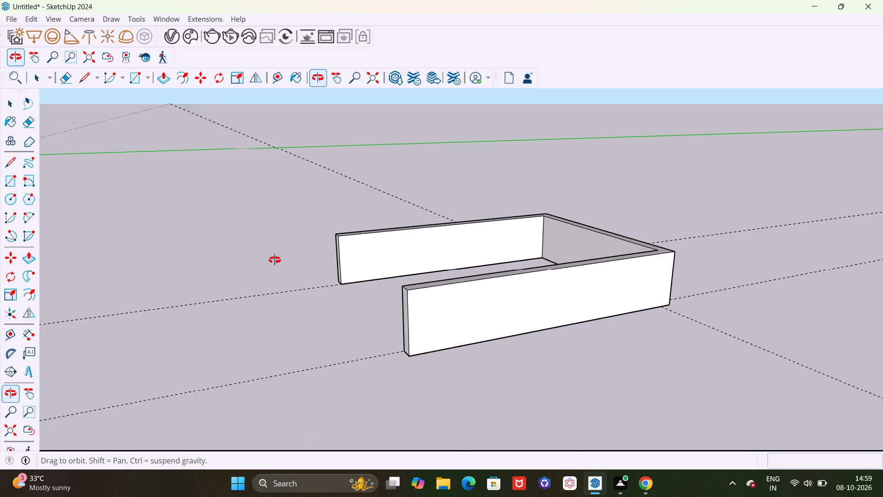
middle_drag(275, 260, 803, 242)
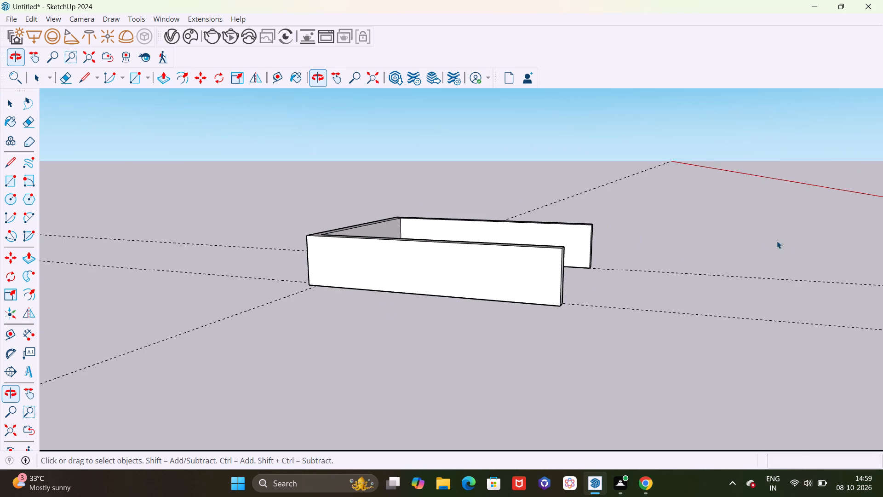
Measure the height of the outer long wall from its bottom edge with the Tape Measure tool.
key(t)
click(447, 297)
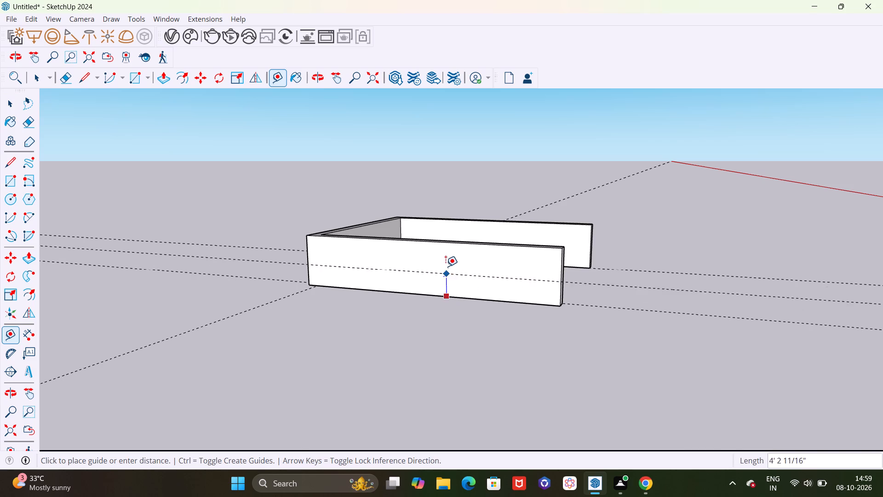
key(Escape)
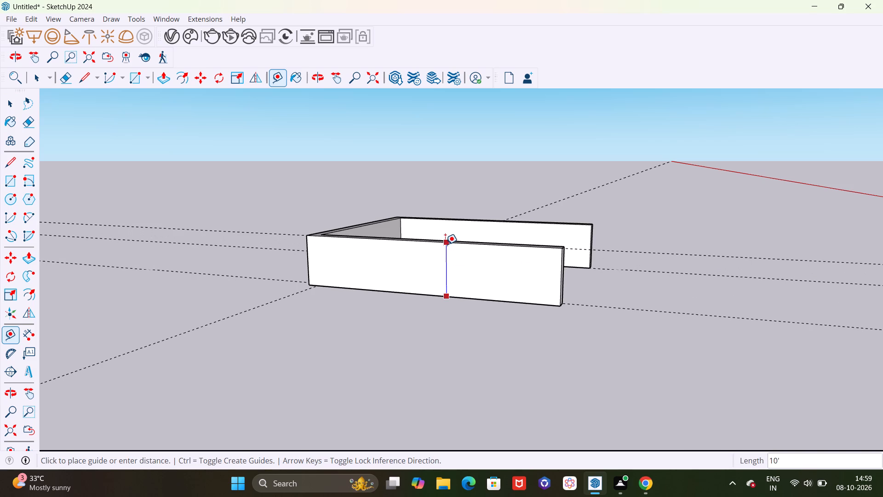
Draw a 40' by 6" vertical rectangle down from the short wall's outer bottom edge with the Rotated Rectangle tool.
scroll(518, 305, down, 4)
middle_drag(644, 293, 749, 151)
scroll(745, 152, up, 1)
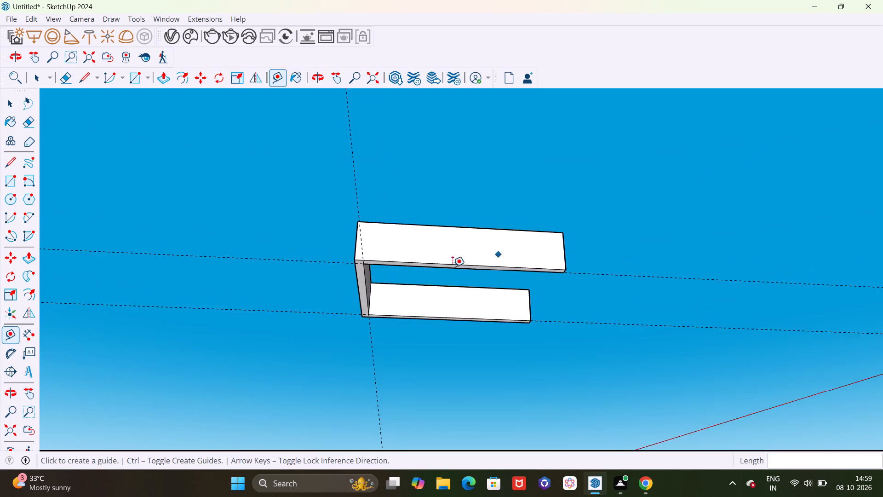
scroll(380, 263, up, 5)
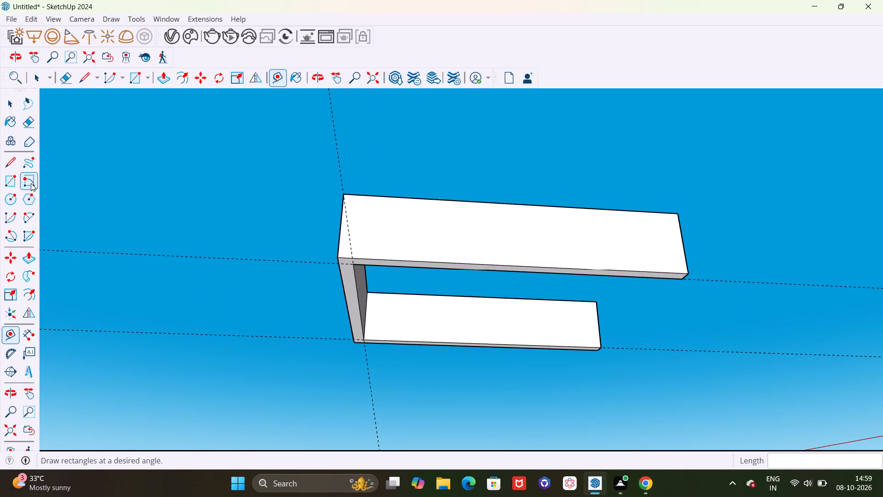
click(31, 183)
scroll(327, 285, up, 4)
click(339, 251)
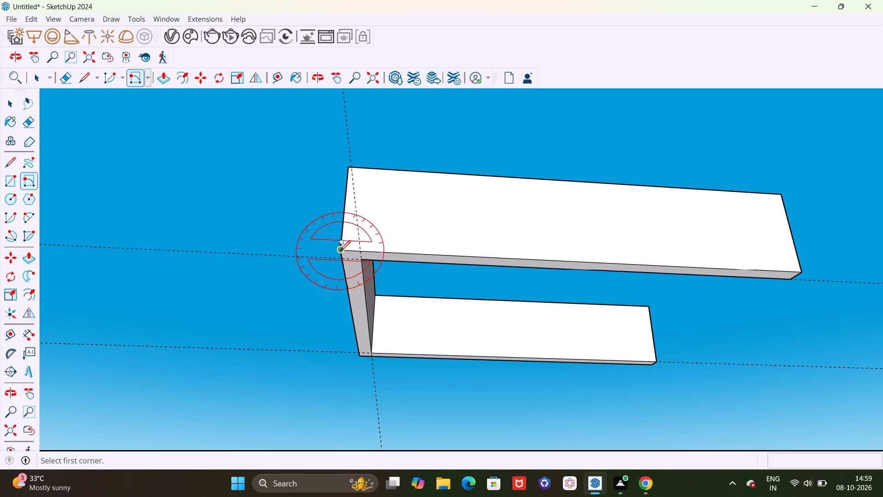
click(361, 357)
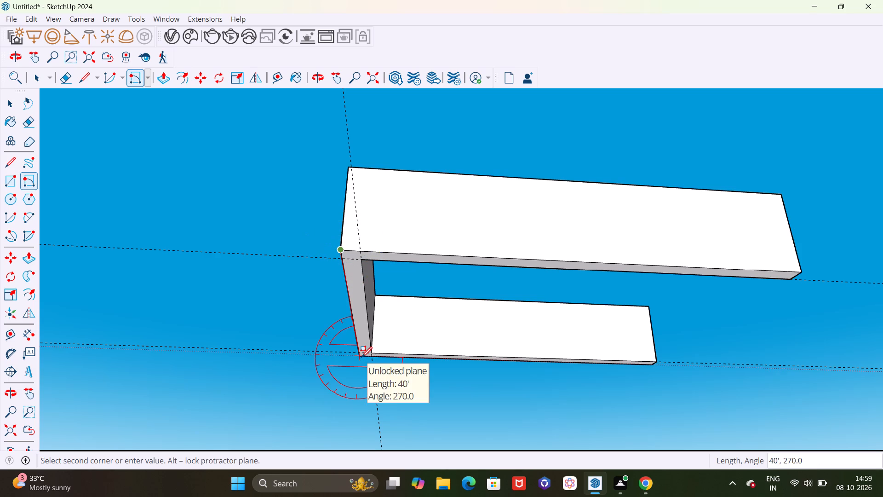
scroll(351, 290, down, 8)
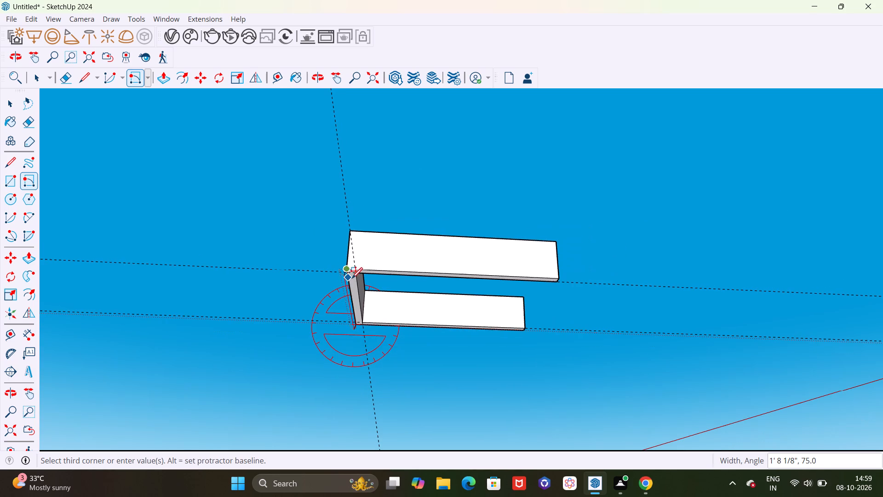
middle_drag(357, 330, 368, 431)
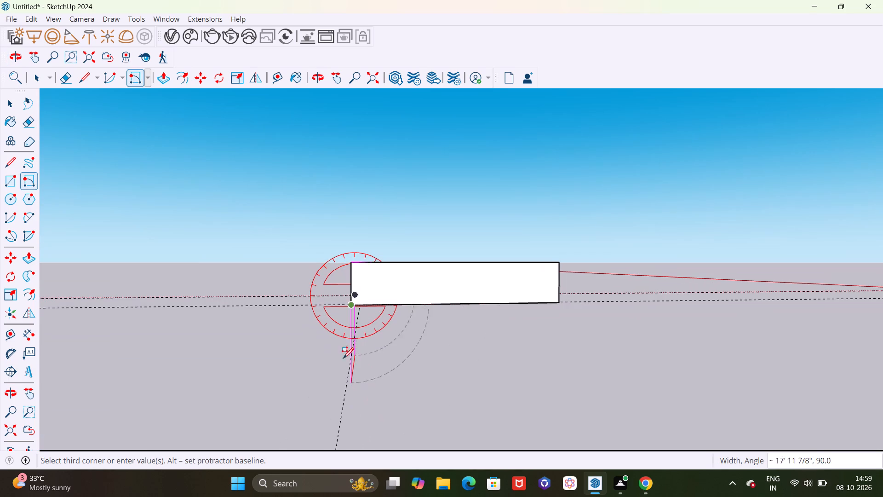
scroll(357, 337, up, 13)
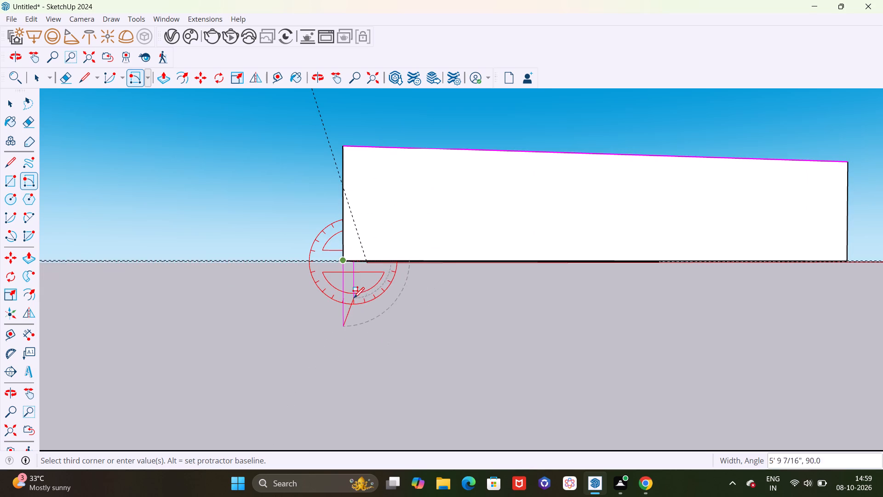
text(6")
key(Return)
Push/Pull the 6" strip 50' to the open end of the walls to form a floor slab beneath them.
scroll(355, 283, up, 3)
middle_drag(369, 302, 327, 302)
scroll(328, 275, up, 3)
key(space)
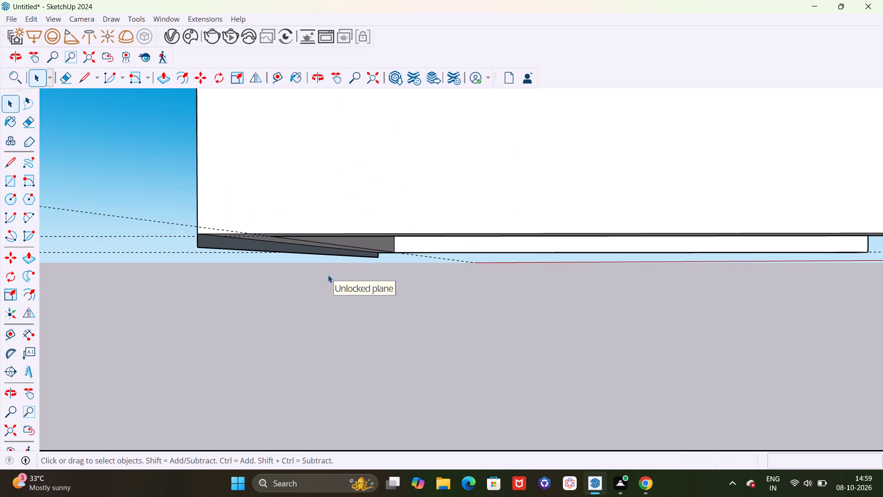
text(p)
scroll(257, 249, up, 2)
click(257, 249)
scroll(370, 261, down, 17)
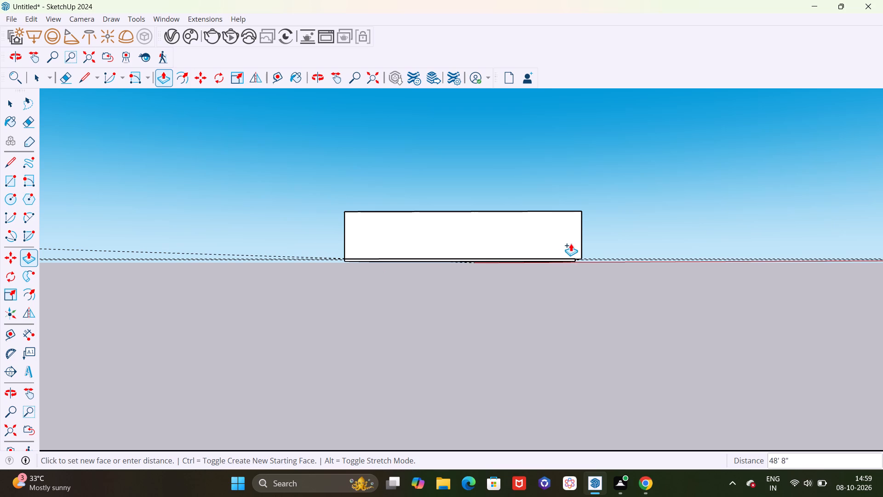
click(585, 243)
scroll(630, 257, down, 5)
Examine the floor slab and the three walls from above and from the open end.
middle_drag(683, 236, 399, 366)
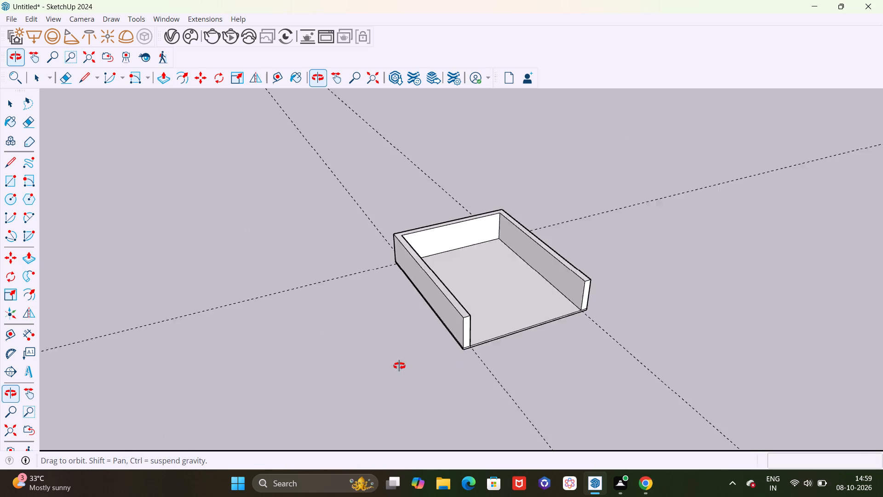
middle_drag(399, 366, 378, 367)
scroll(565, 251, up, 4)
scroll(432, 278, down, 3)
middle_drag(450, 314, 410, 322)
scroll(431, 248, up, 6)
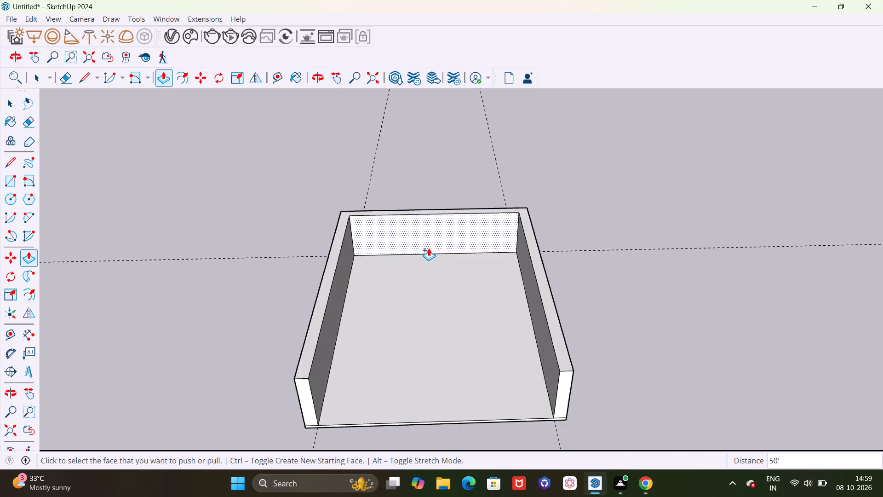
scroll(429, 248, up, 2)
scroll(429, 247, down, 5)
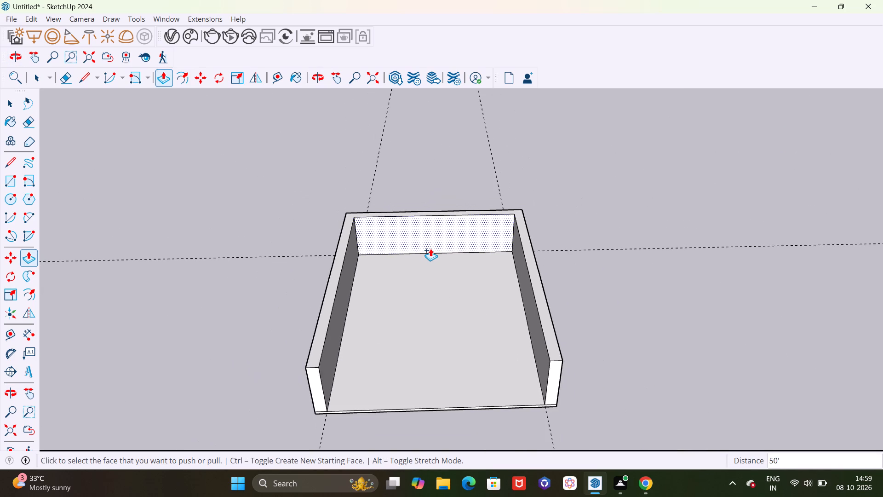
scroll(431, 251, down, 3)
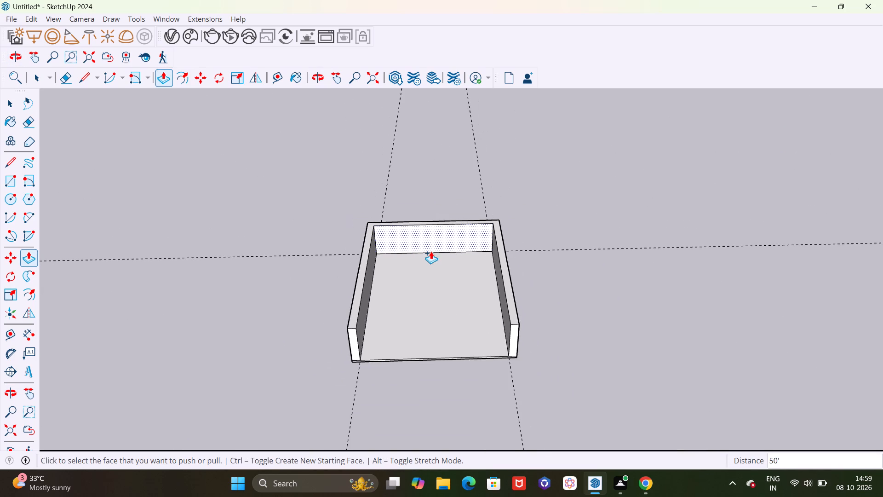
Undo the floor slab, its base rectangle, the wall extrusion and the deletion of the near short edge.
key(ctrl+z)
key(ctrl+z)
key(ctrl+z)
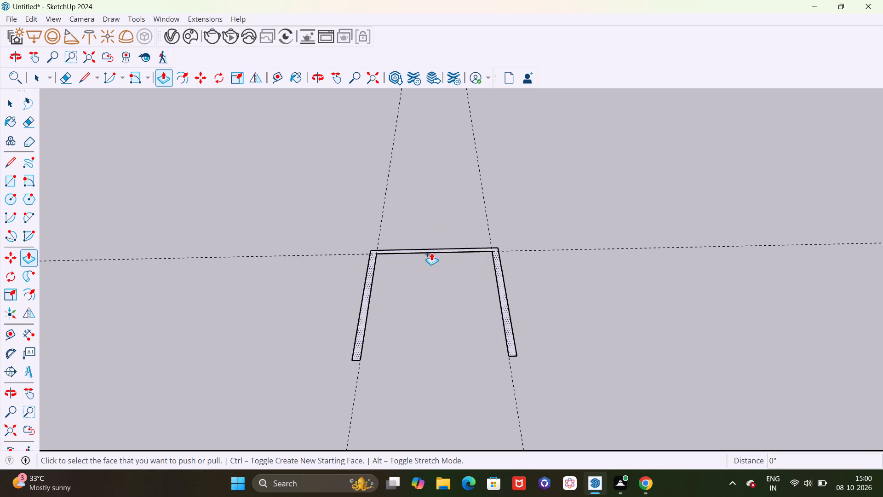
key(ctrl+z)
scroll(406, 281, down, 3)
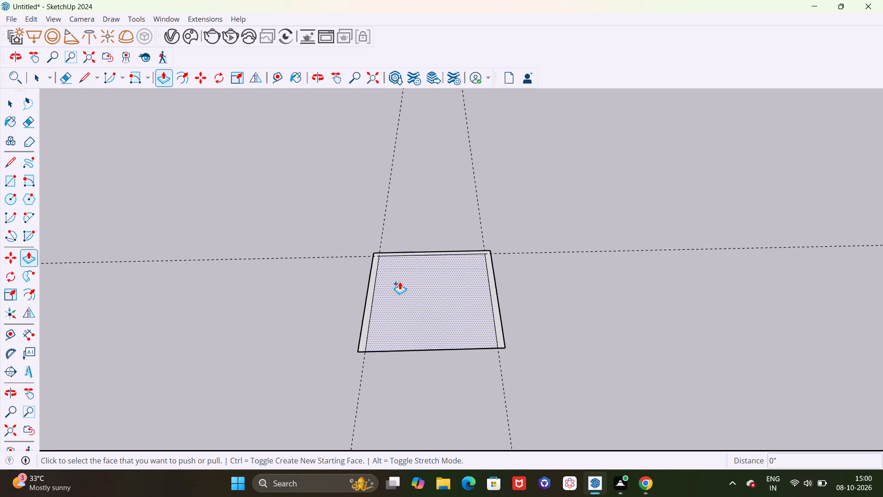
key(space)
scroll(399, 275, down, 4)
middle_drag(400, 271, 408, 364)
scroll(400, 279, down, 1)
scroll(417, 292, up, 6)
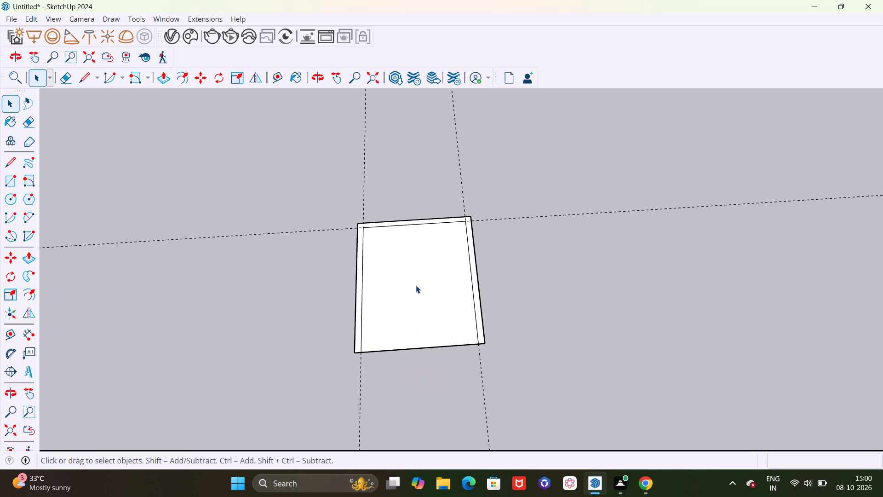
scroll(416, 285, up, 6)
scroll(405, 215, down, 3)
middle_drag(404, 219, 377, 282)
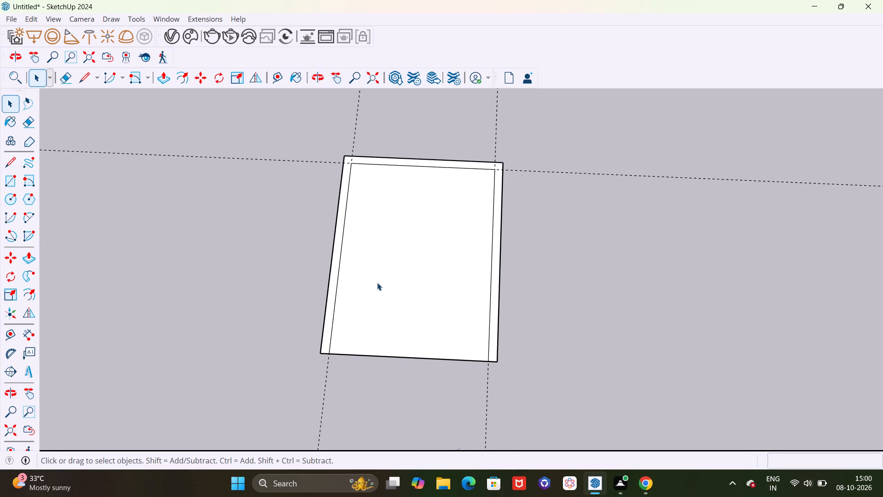
Erase the three dashed guide lines around the plot.
key(e)
drag(341, 116, 612, 139)
drag(644, 161, 645, 272)
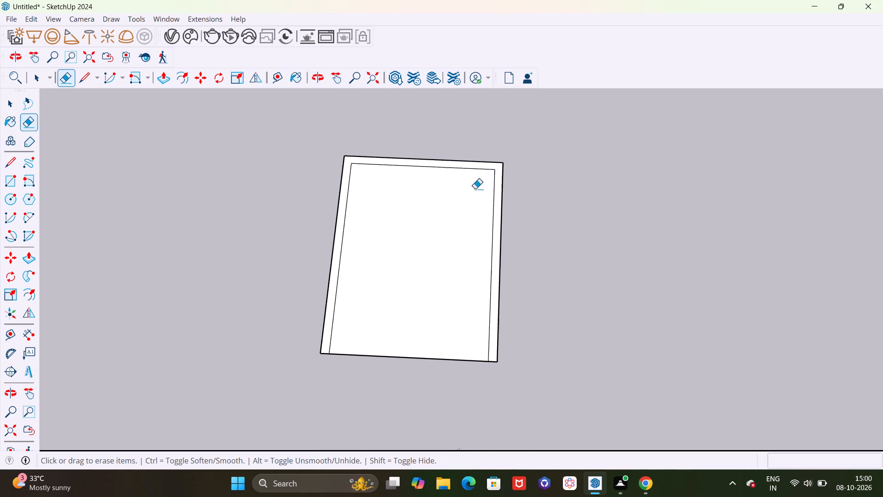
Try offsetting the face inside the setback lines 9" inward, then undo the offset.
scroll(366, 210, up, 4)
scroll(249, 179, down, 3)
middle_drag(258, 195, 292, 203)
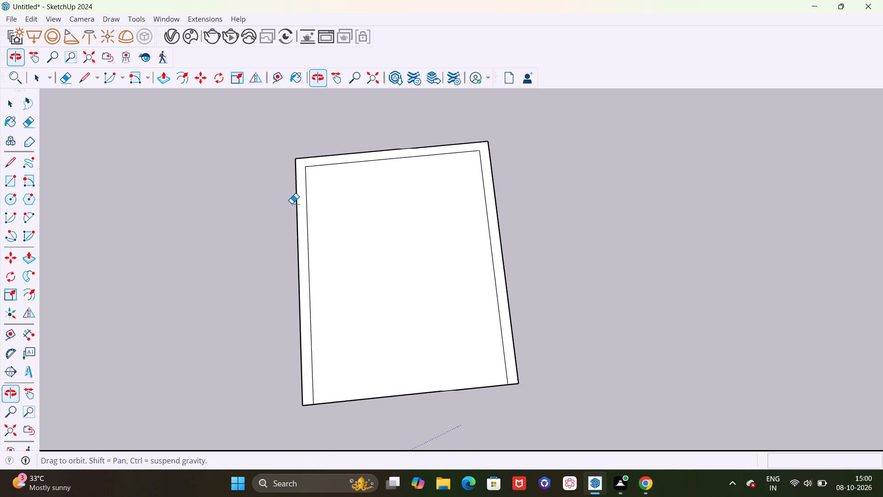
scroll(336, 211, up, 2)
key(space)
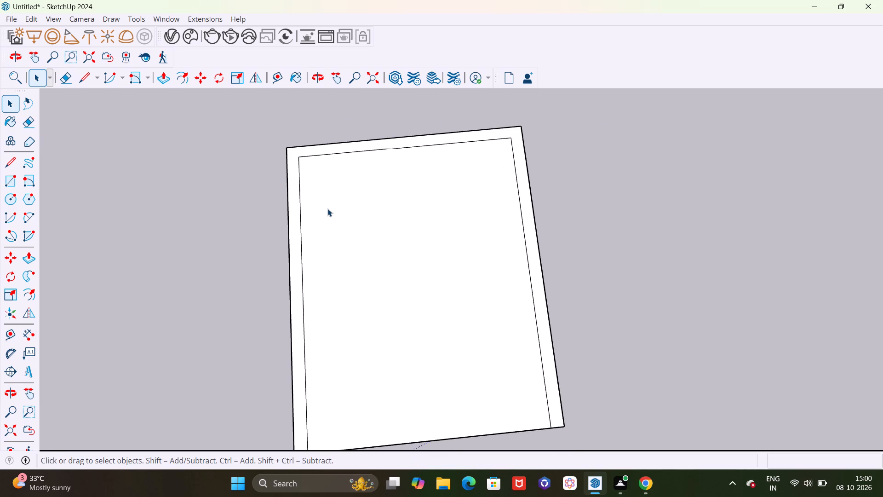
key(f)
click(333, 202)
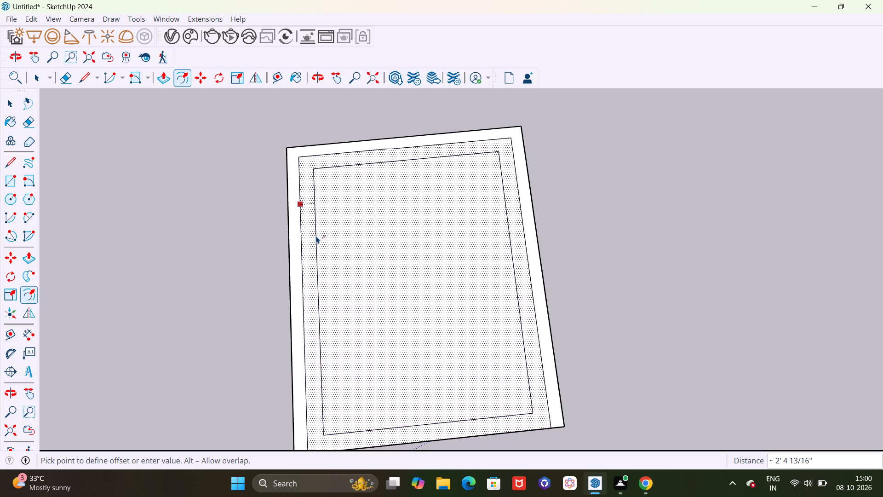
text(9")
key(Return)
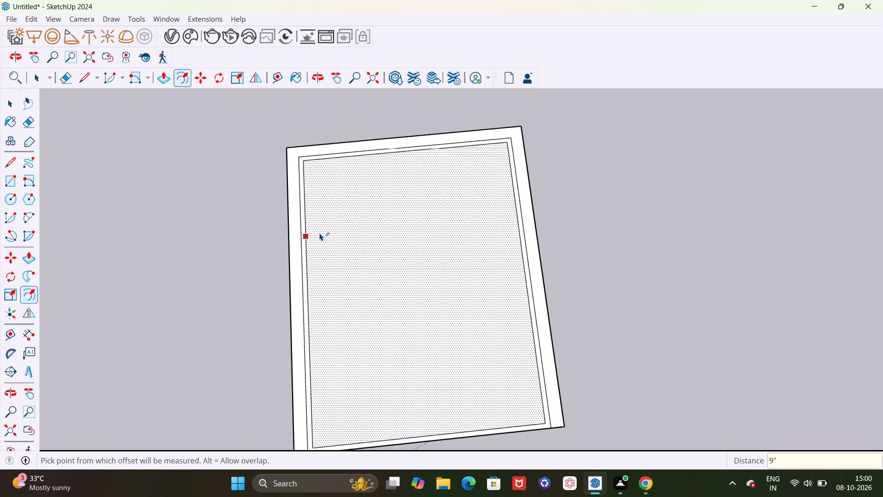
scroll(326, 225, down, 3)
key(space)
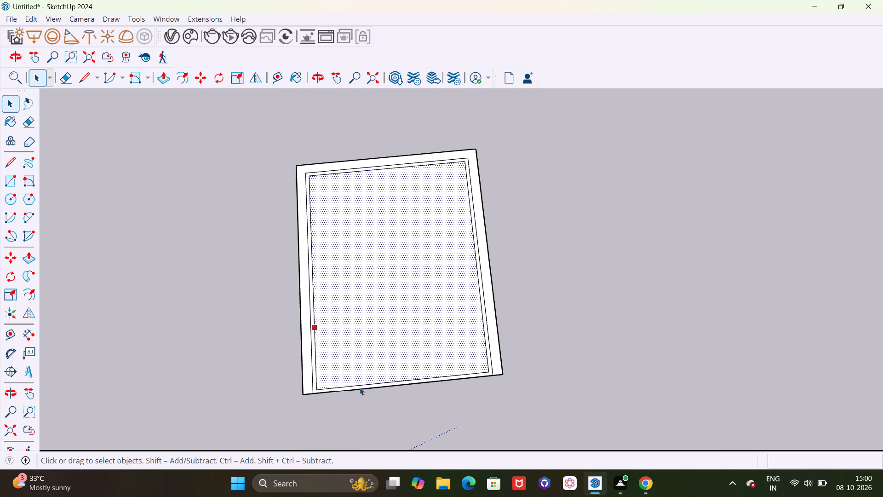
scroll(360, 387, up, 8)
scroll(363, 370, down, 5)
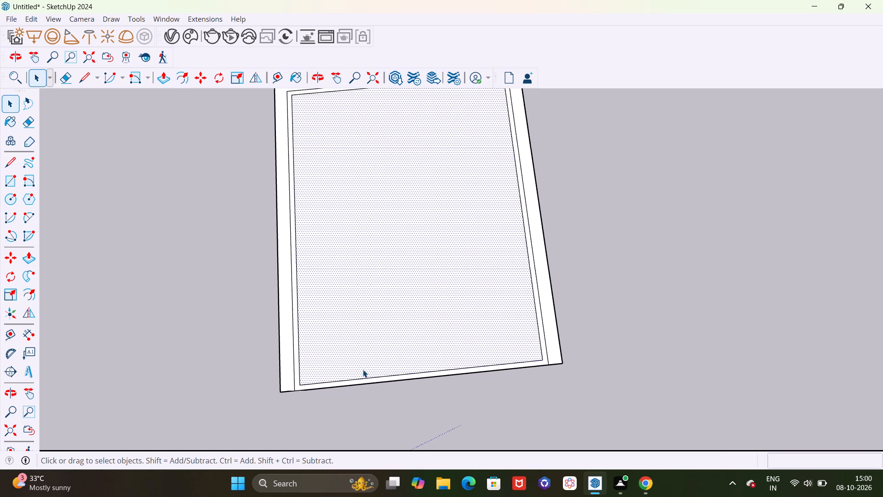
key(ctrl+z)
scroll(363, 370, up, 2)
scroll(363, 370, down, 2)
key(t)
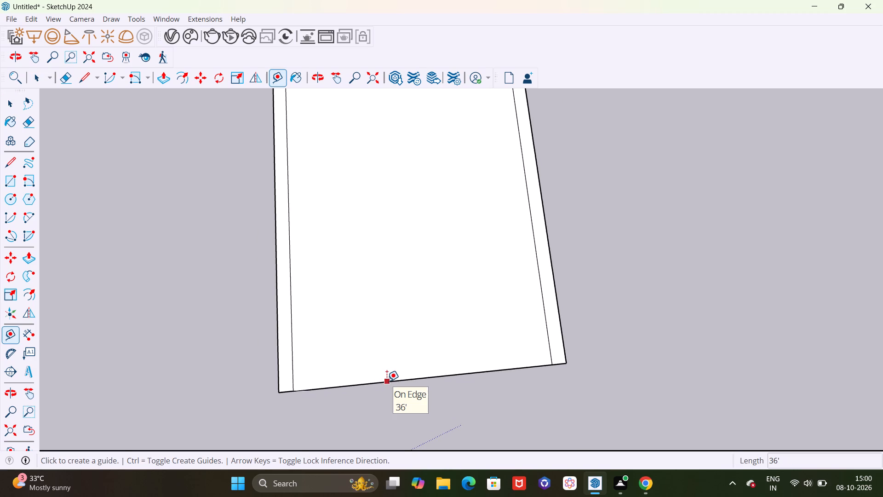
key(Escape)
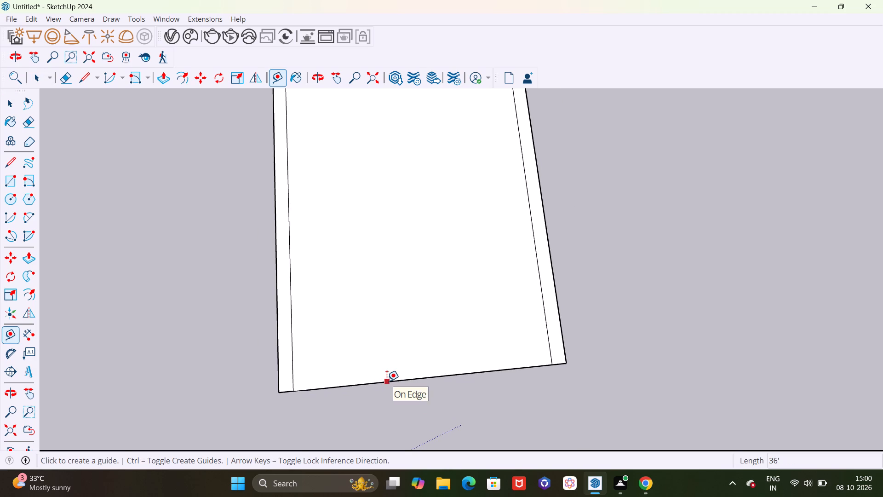
Offset the boundary of the face inside the setback lines 9" inward.
scroll(386, 381, down, 4)
key(f)
click(373, 332)
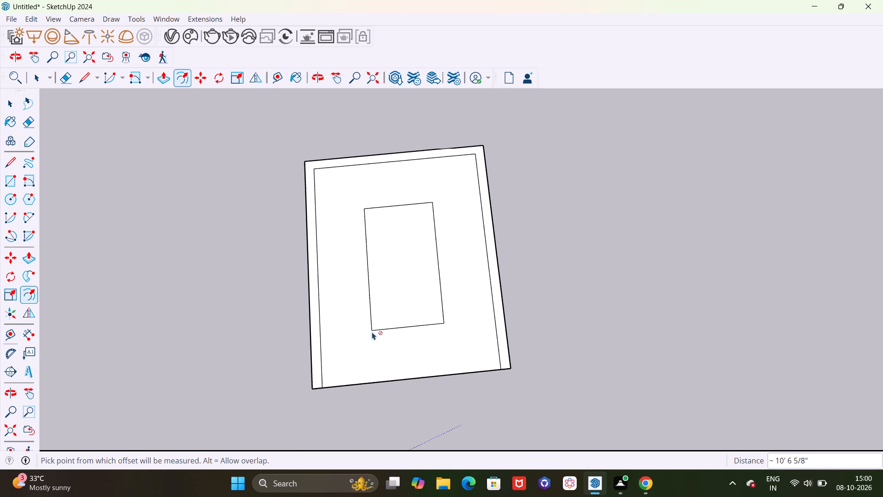
key(ctrl+z)
click(350, 299)
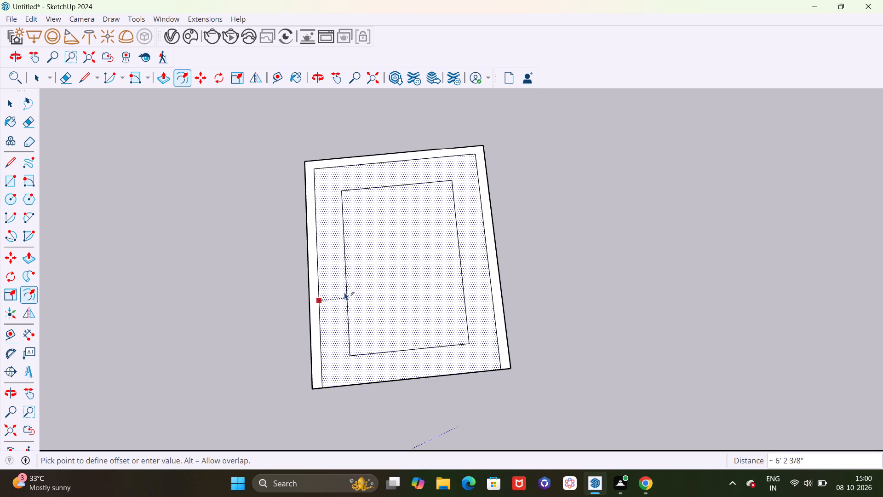
text(9")
key(Return)
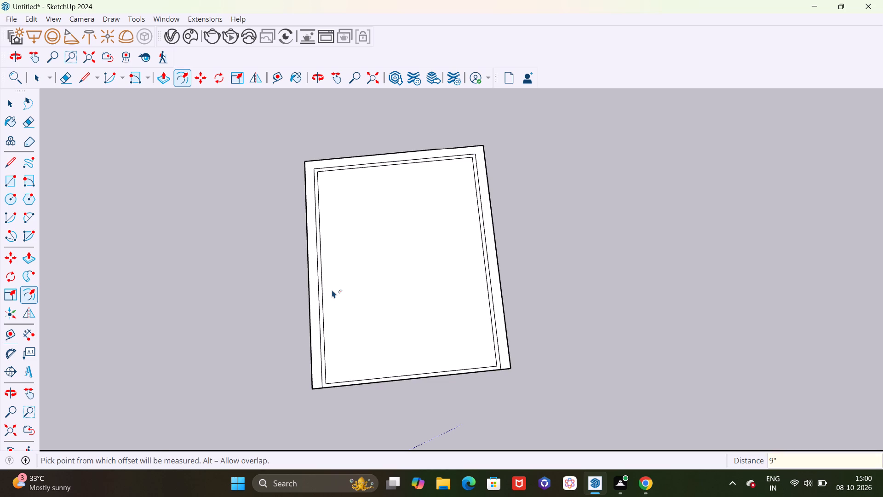
Move the offset outline's near short edge outward onto the plot's near boundary edge, leaving that side open.
scroll(326, 248, up, 1)
key(space)
scroll(419, 399, up, 4)
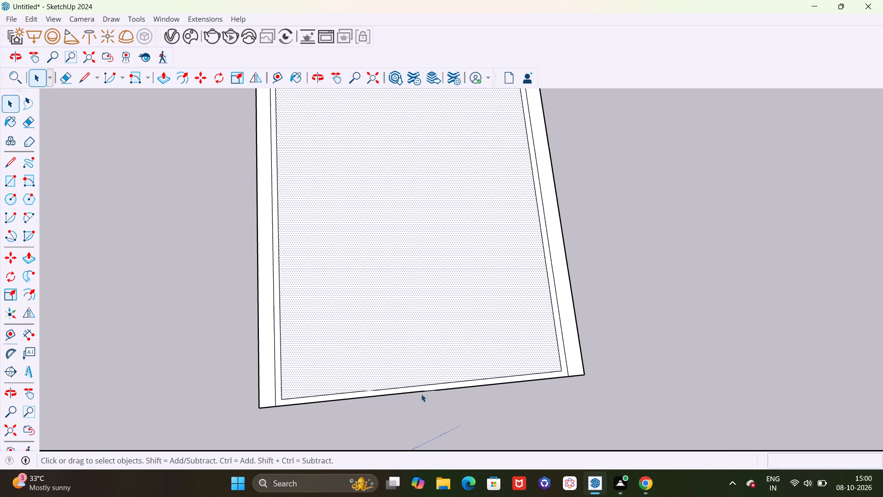
click(427, 385)
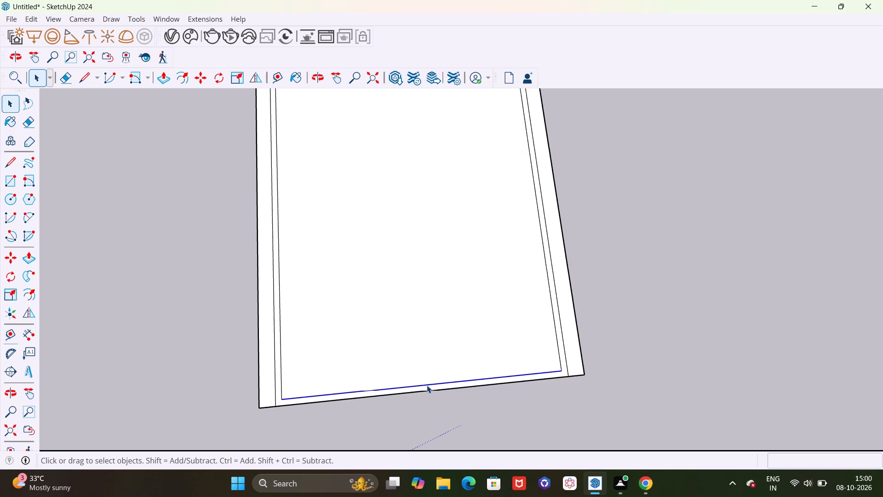
key(m)
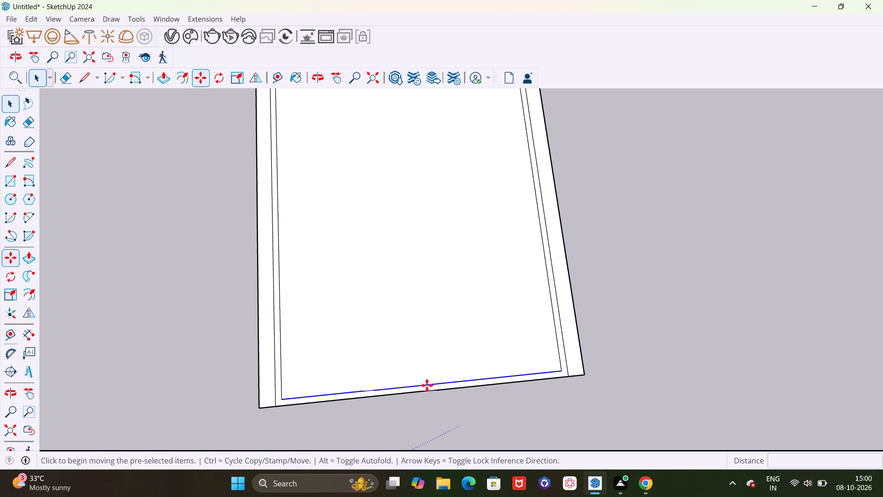
click(561, 372)
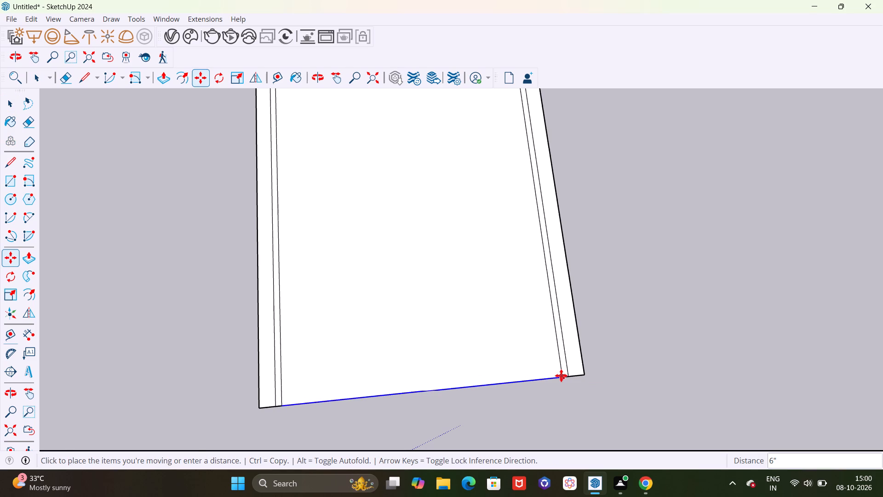
click(562, 378)
key(Escape)
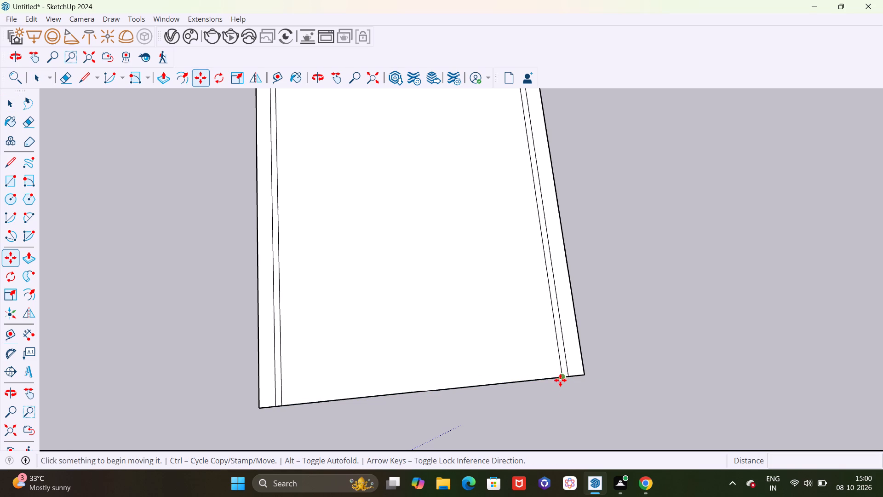
Examine the plot and the three-sided wall outline from above and from below.
scroll(545, 393, down, 5)
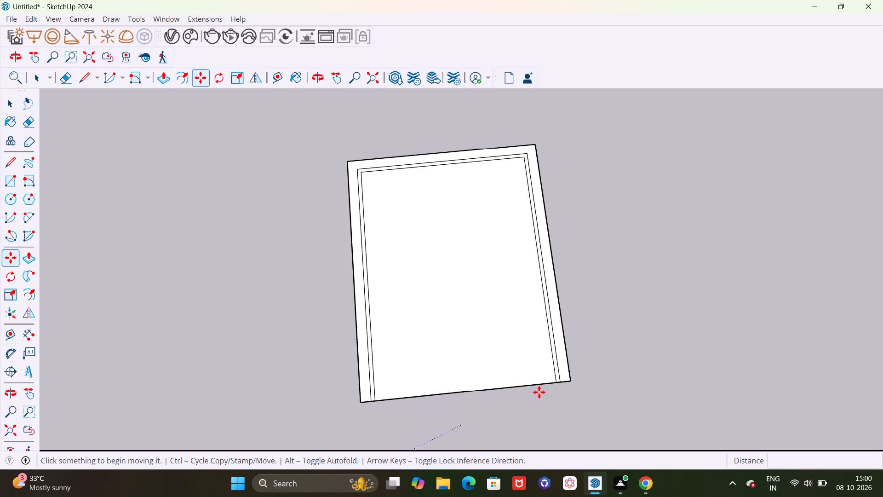
scroll(538, 391, down, 3)
middle_drag(526, 419, 503, 330)
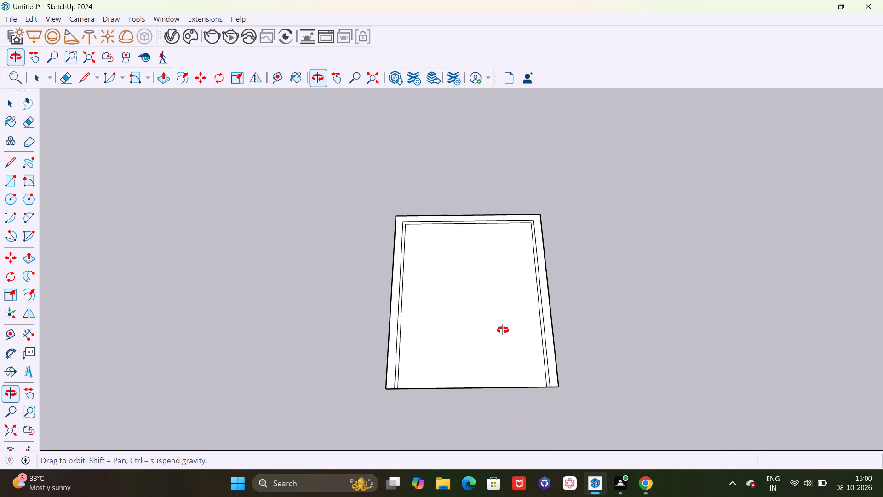
middle_drag(503, 330, 505, 298)
scroll(485, 414, up, 5)
middle_drag(480, 418, 622, 127)
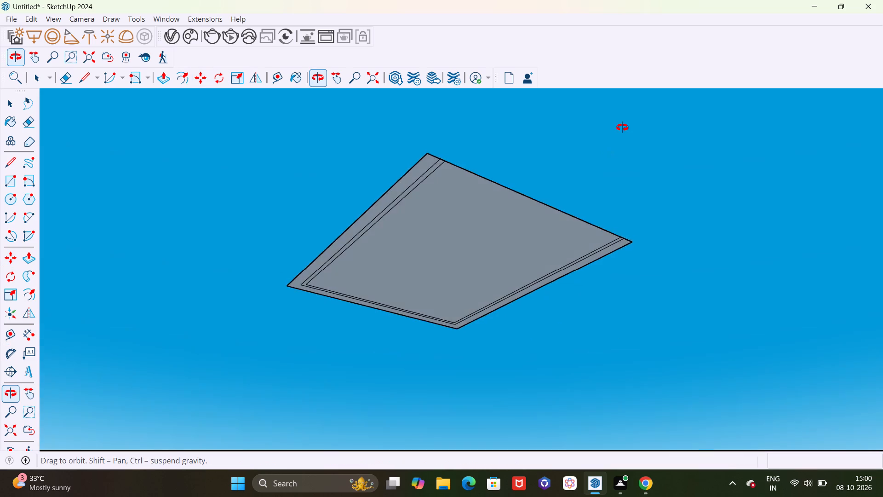
middle_drag(622, 127, 499, 370)
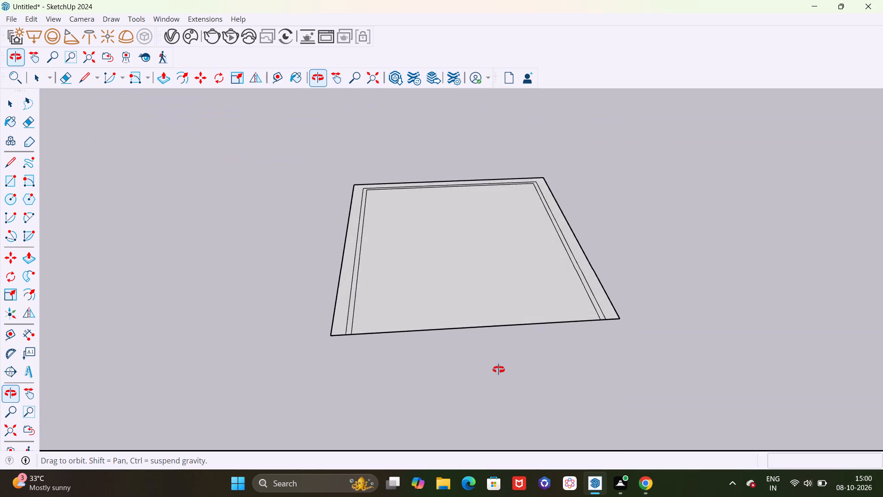
middle_drag(499, 370, 498, 376)
scroll(488, 345, down, 8)
middle_drag(466, 298, 465, 370)
scroll(477, 283, down, 5)
scroll(477, 279, up, 10)
scroll(465, 242, down, 4)
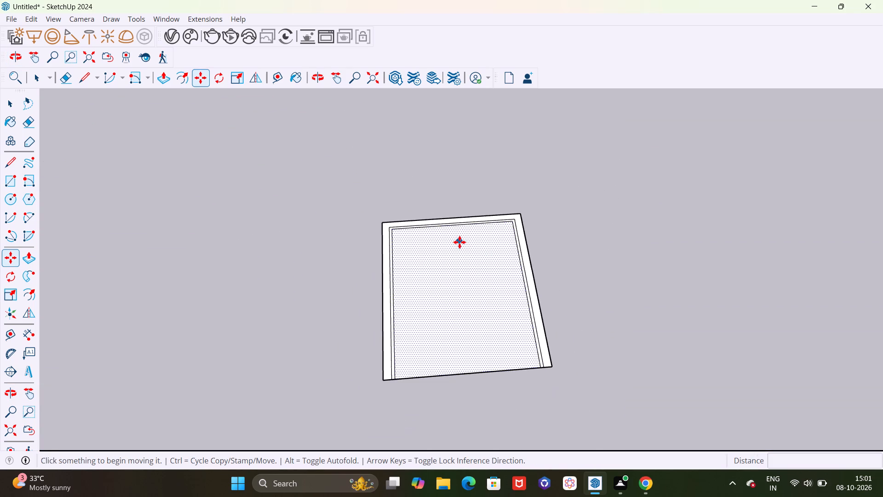
scroll(459, 242, down, 3)
middle_drag(457, 248, 443, 288)
scroll(477, 237, up, 4)
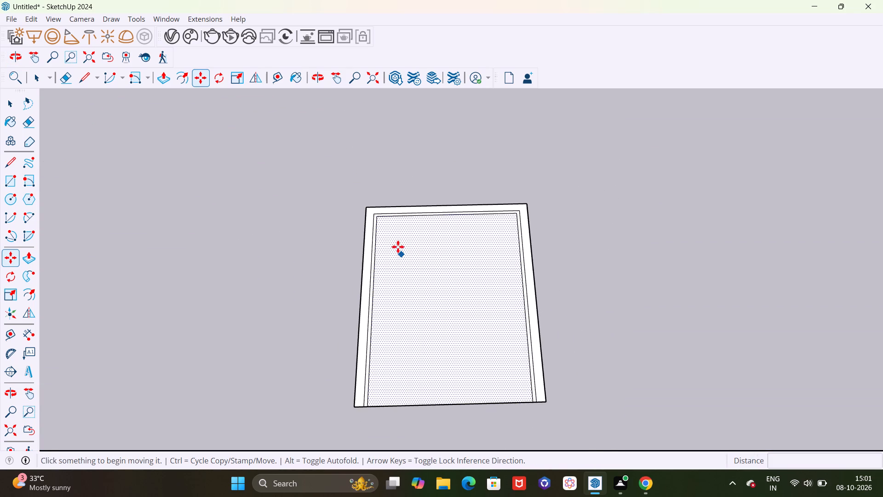
scroll(397, 241, up, 3)
key(space)
scroll(388, 235, down, 3)
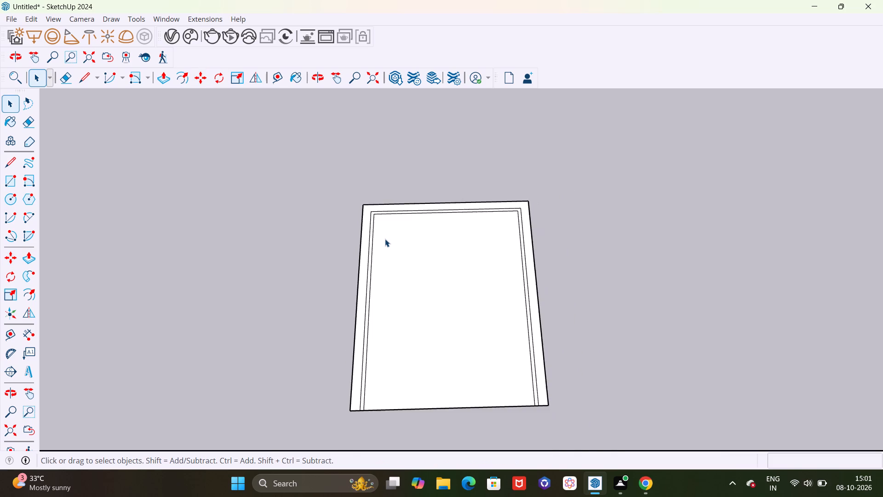
scroll(385, 239, up, 4)
scroll(385, 239, down, 3)
scroll(479, 288, down, 6)
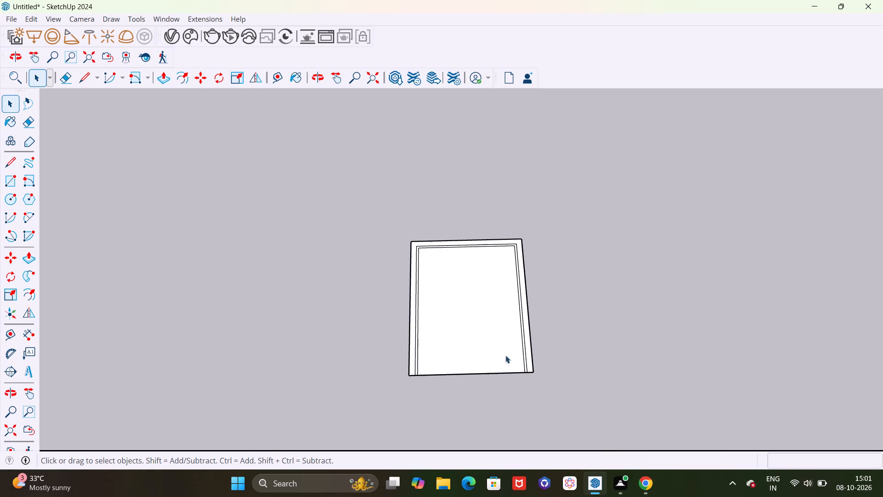
Push/Pull the 9" three-sided wall strip up 10'.
middle_drag(508, 365, 519, 354)
scroll(538, 371, up, 11)
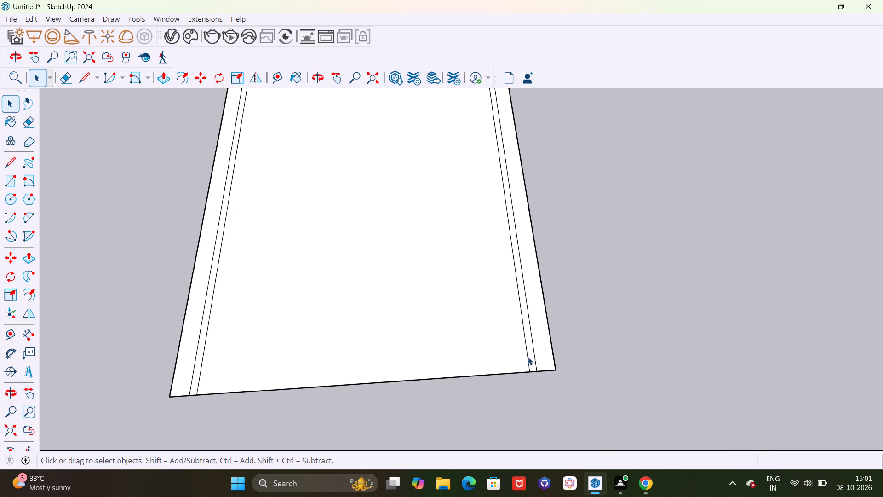
key(p)
click(533, 358)
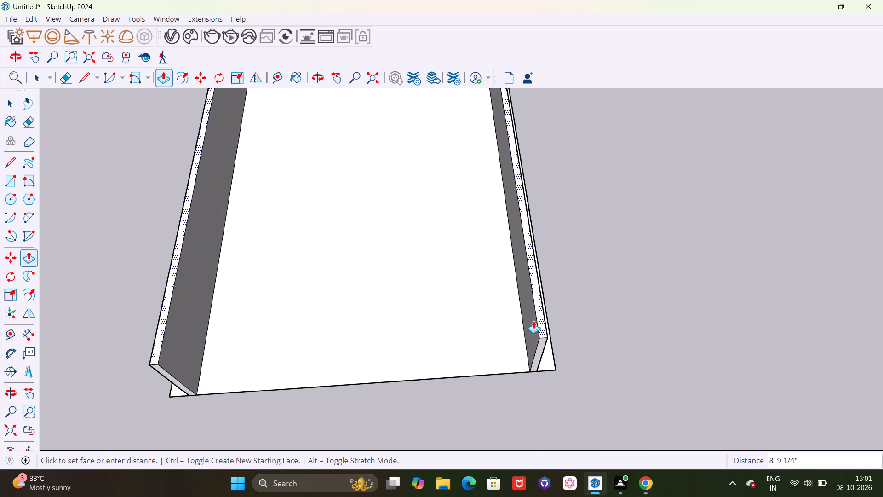
middle_drag(533, 321, 558, 146)
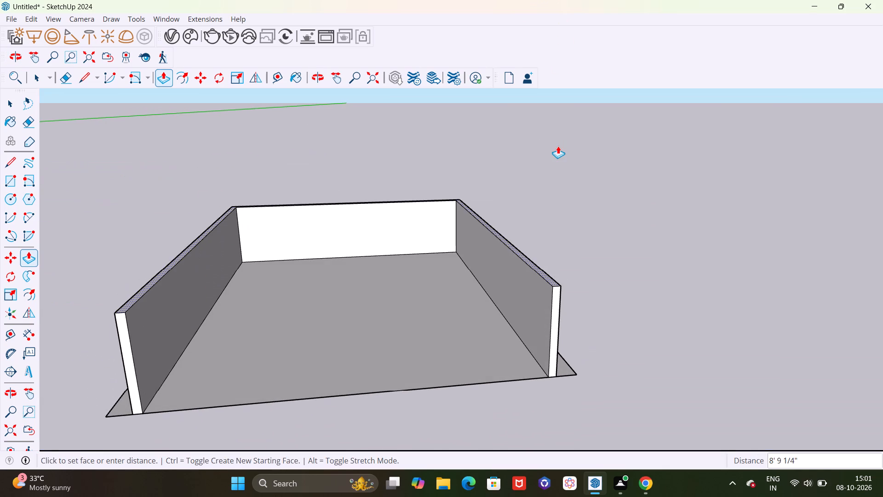
scroll(535, 238, down, 1)
middle_drag(535, 252, 523, 120)
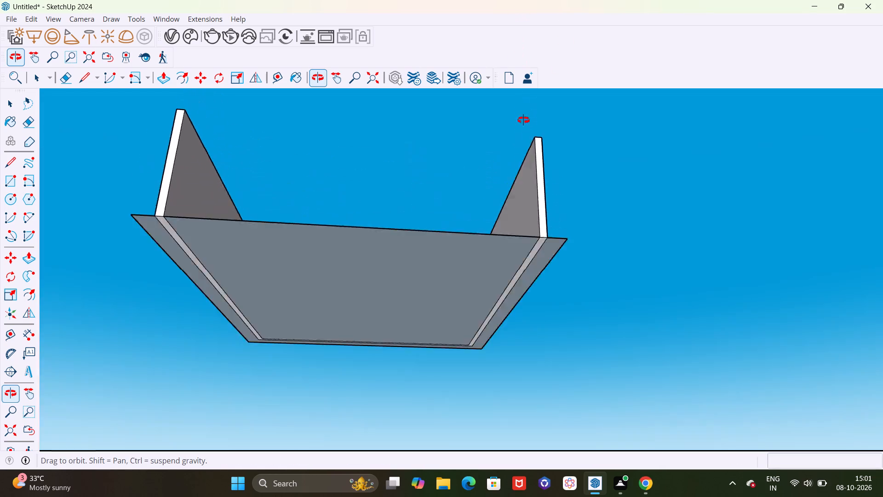
middle_drag(523, 120, 545, 204)
scroll(544, 196, down, 5)
middle_drag(538, 191, 524, 254)
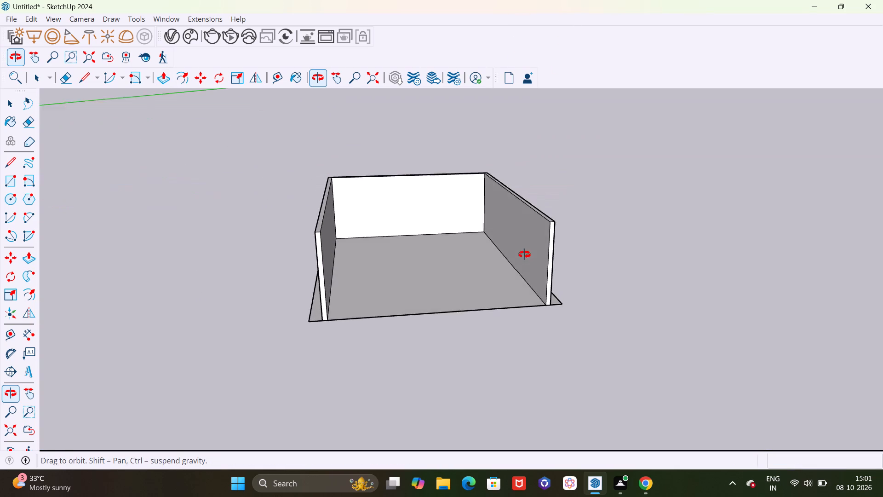
middle_drag(524, 254, 523, 276)
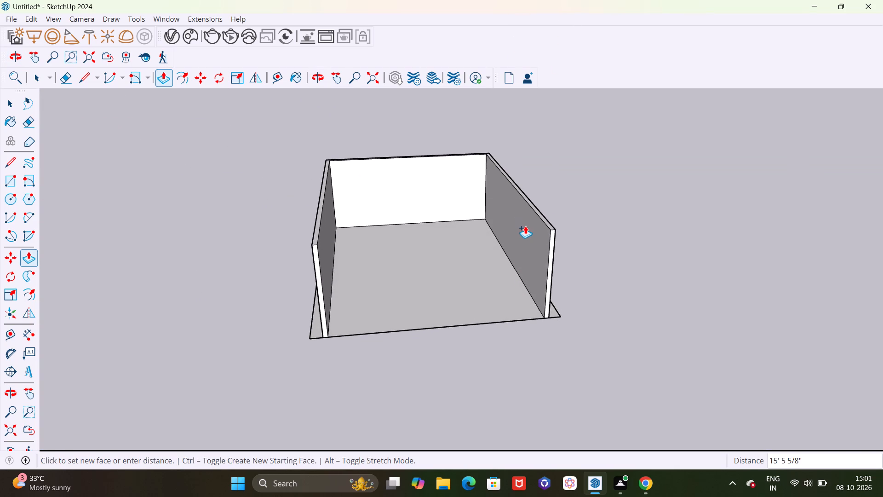
text(10')
key(Return)
scroll(384, 304, up, 5)
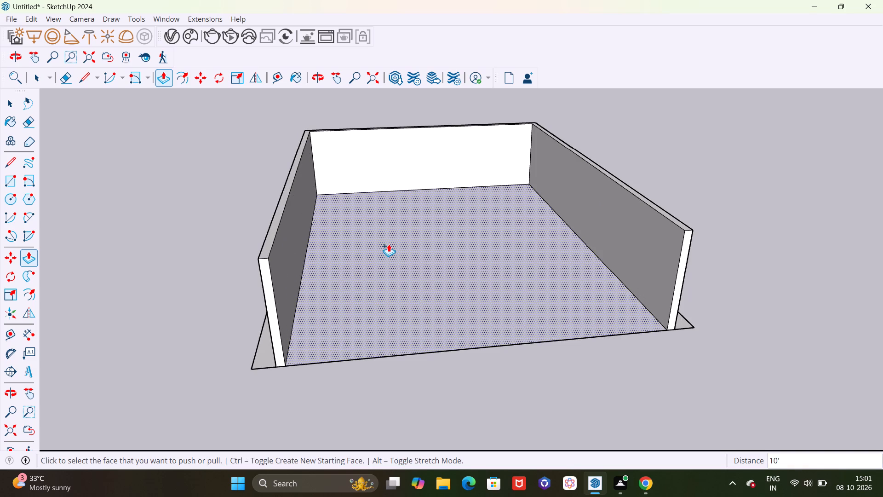
key(space)
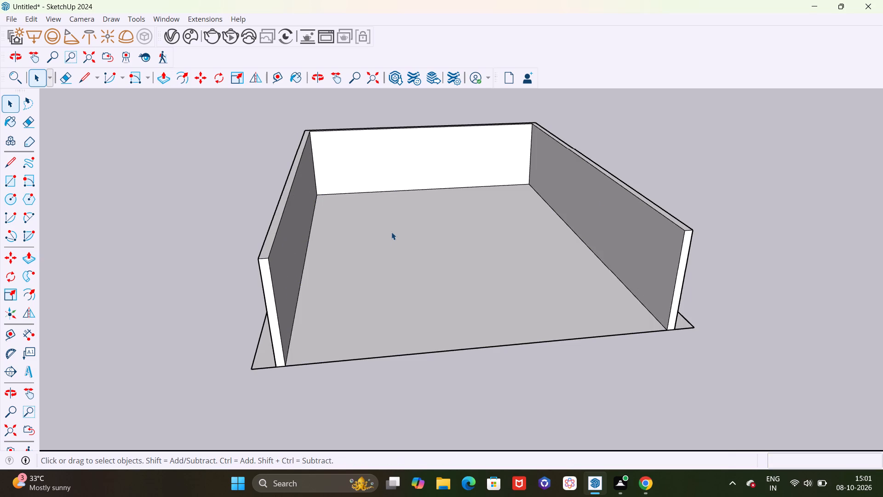
Delete the ground face enclosed by the three walls together with its edge along the open side.
scroll(393, 202, up, 3)
scroll(394, 199, down, 5)
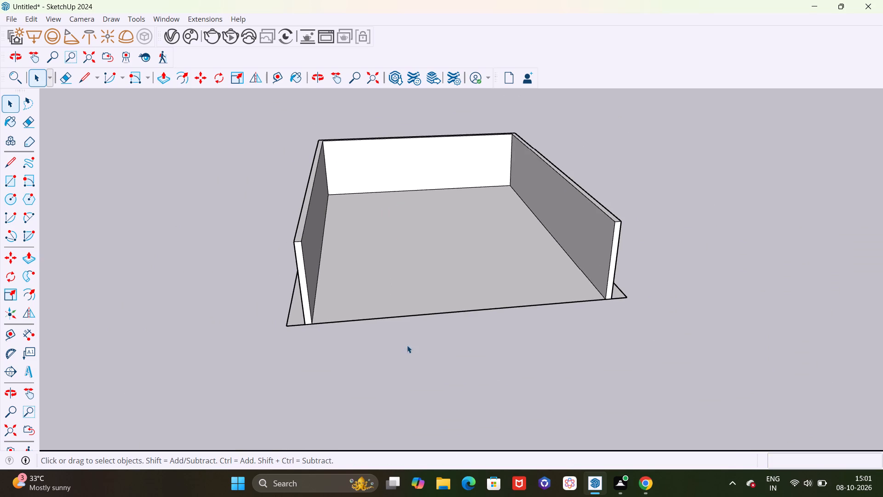
click(432, 314)
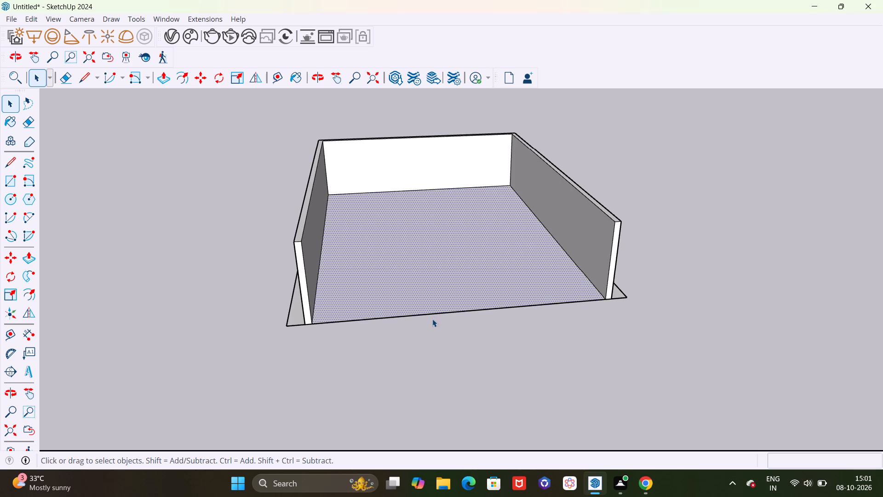
click(433, 315)
key(Delete)
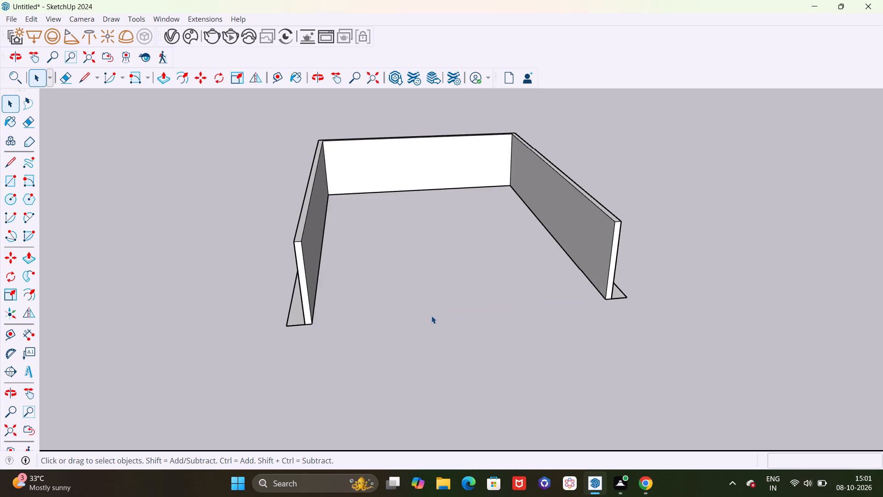
Erase the 2' setback strip outside the three walls, including its outer boundary lines and leftover end edges.
scroll(421, 327, down, 2)
middle_drag(407, 344, 673, 107)
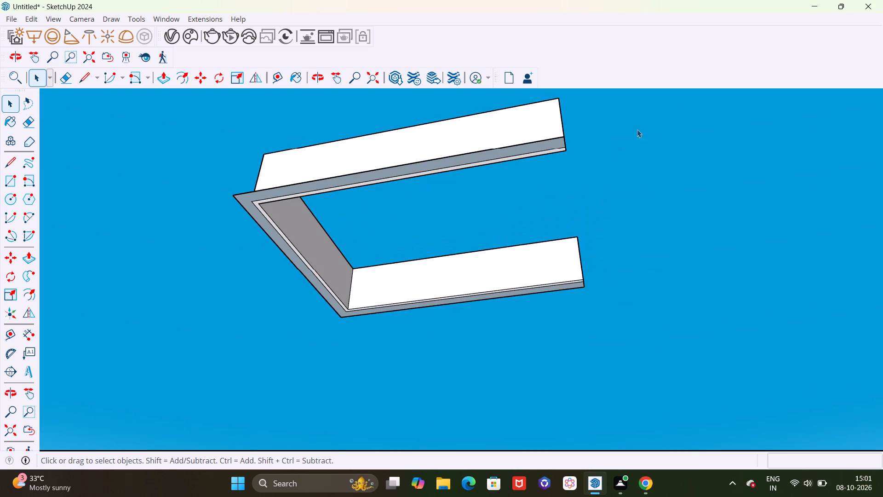
middle_drag(631, 133, 502, 442)
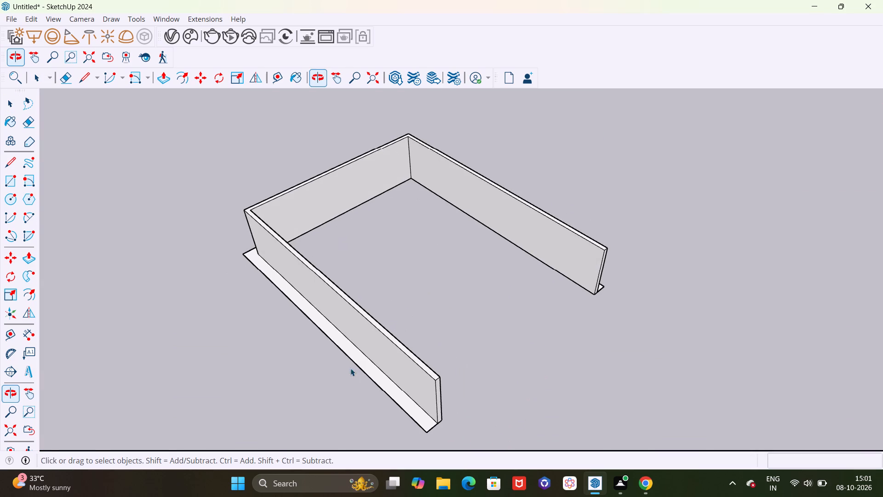
key(e)
scroll(261, 304, up, 3)
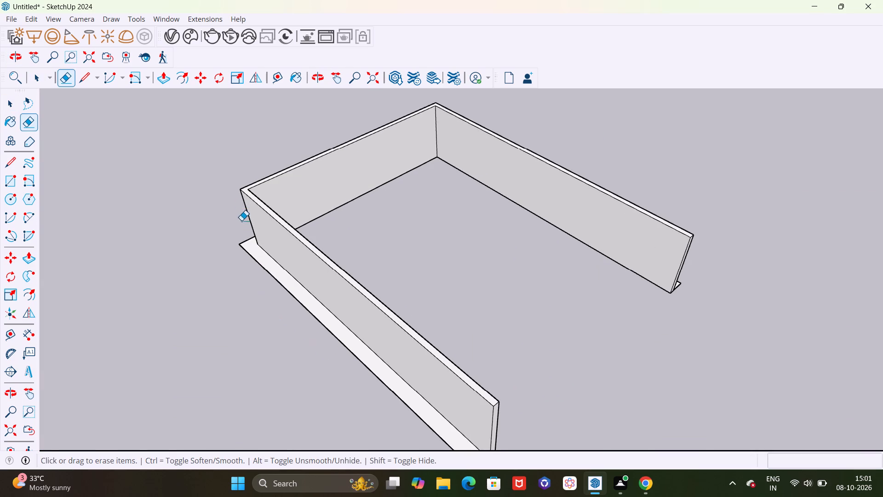
drag(244, 240, 254, 273)
middle_drag(729, 303, 712, 324)
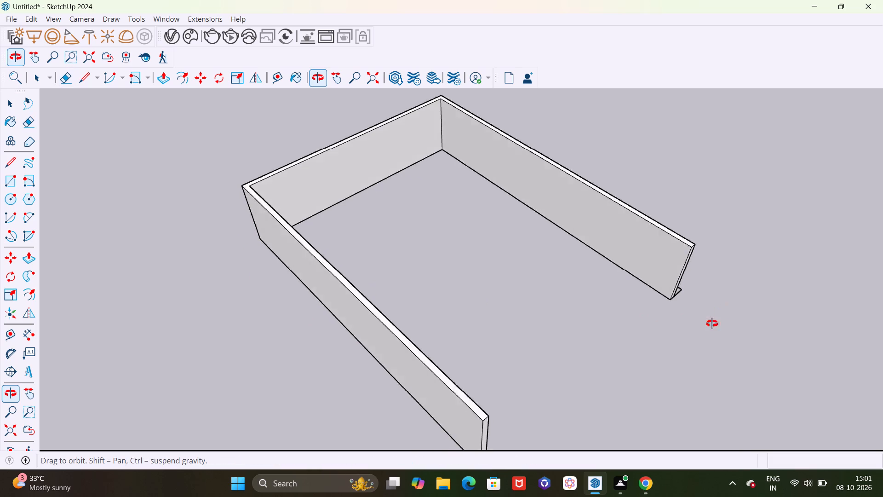
middle_drag(712, 324, 459, 316)
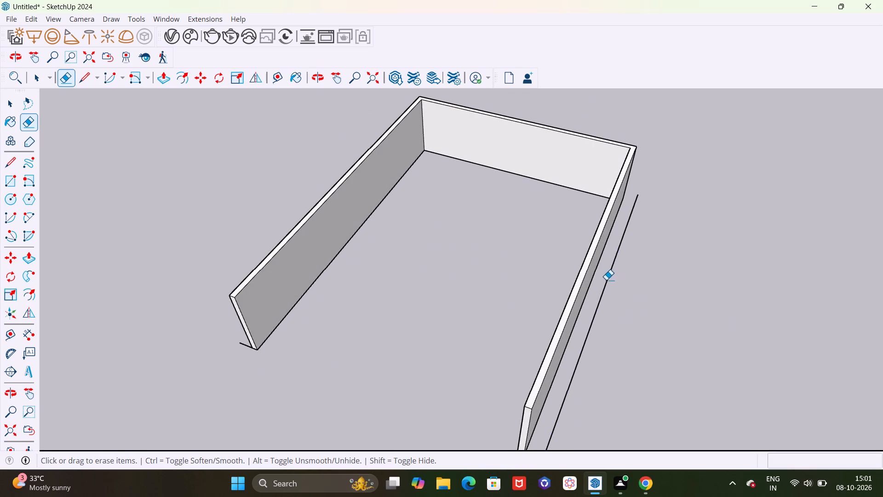
drag(606, 280, 614, 284)
scroll(632, 266, down, 5)
drag(572, 394, 569, 401)
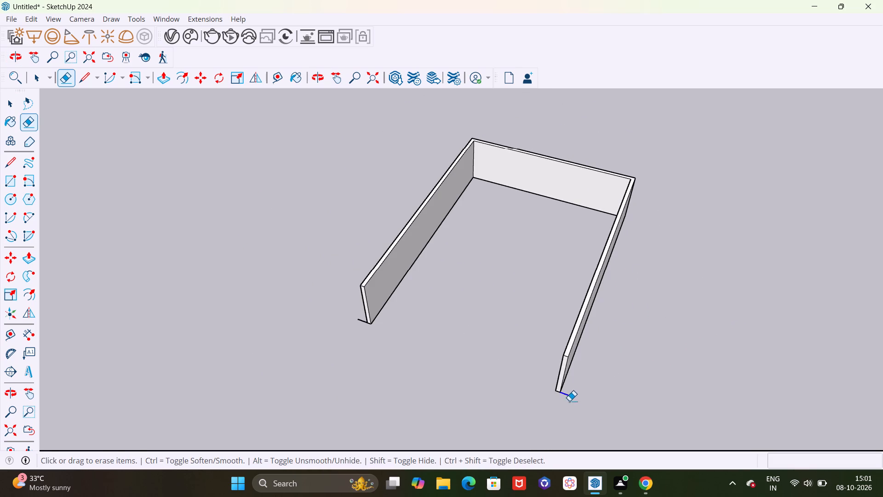
drag(569, 401, 568, 404)
drag(361, 317, 358, 321)
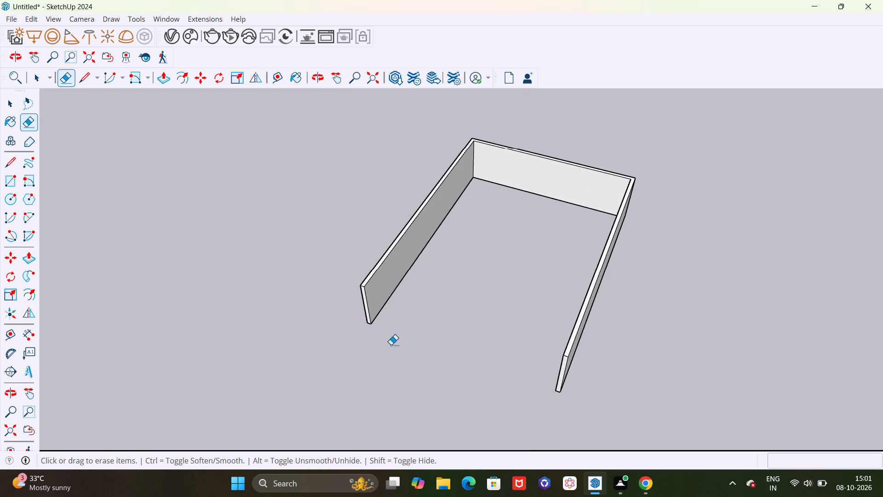
Draw a 36' by 6" vertical rotated rectangle down from the outer bottom edge of the back wall.
scroll(406, 349, up, 4)
scroll(418, 358, down, 3)
middle_drag(422, 371, 603, 289)
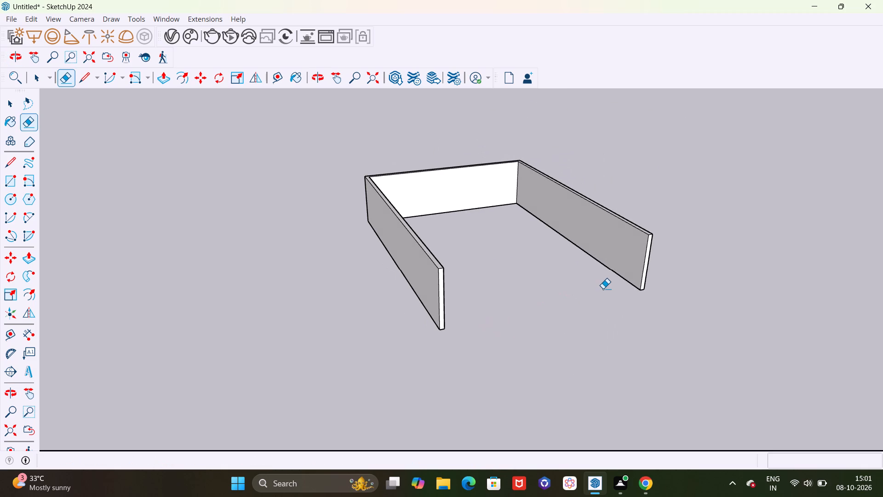
key(q)
middle_drag(330, 312, 489, 176)
scroll(363, 282, up, 1)
scroll(323, 241, up, 8)
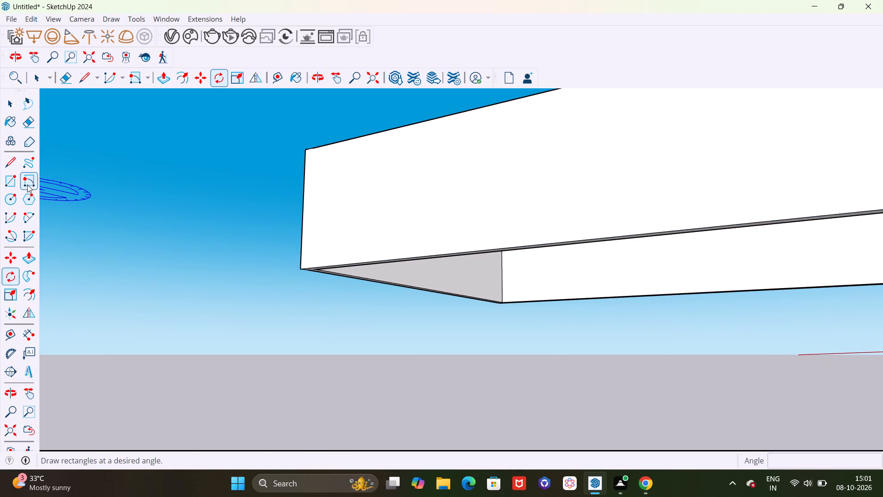
click(27, 183)
scroll(230, 274, up, 8)
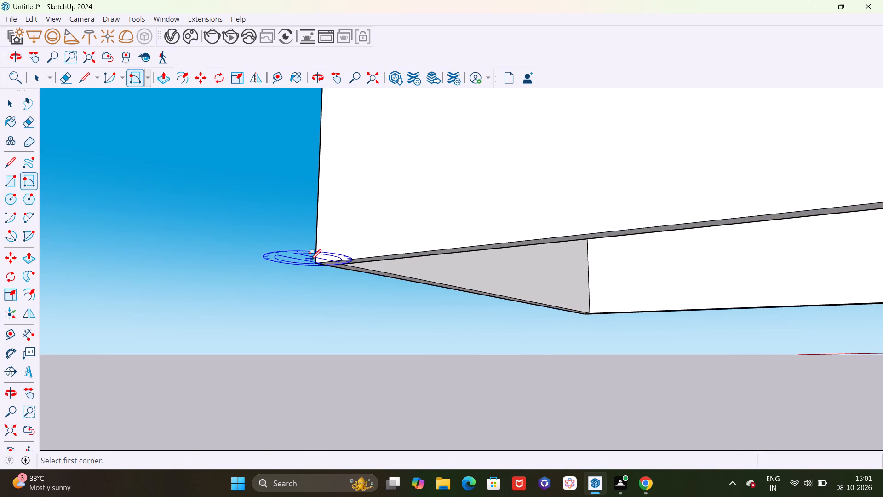
click(315, 263)
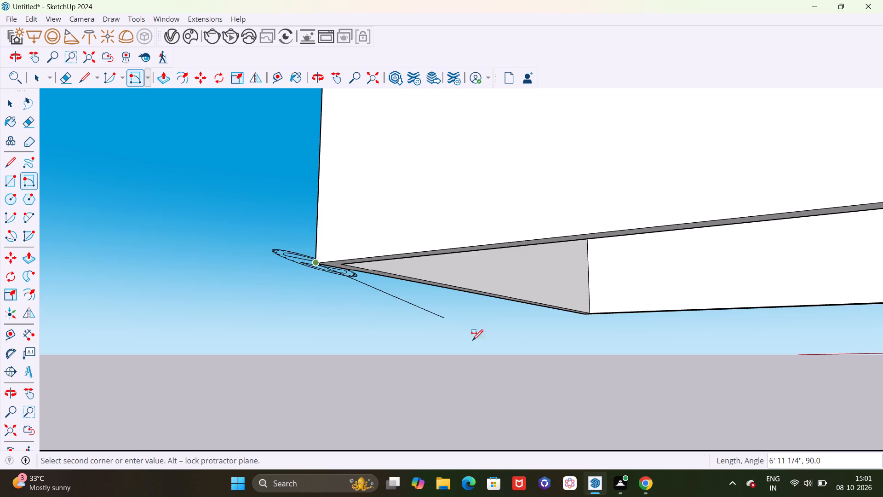
scroll(494, 349, up, 1)
middle_drag(494, 349, 481, 202)
scroll(593, 397, up, 3)
click(616, 387)
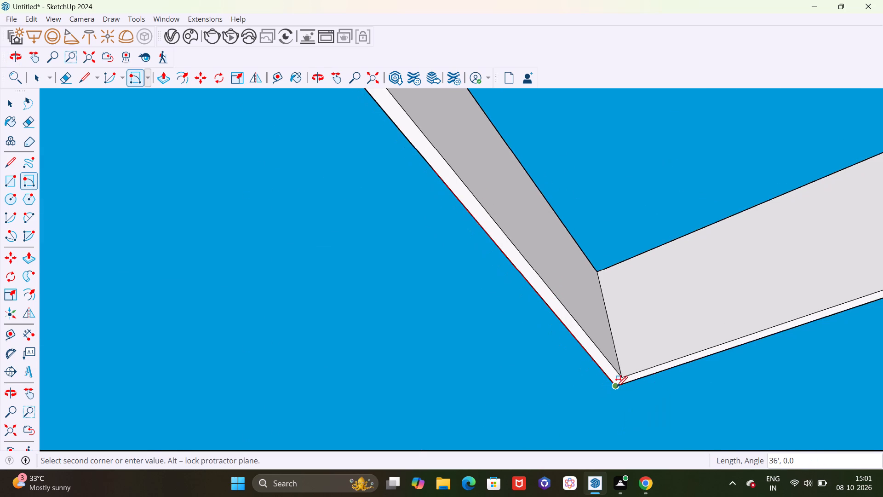
scroll(496, 322, down, 18)
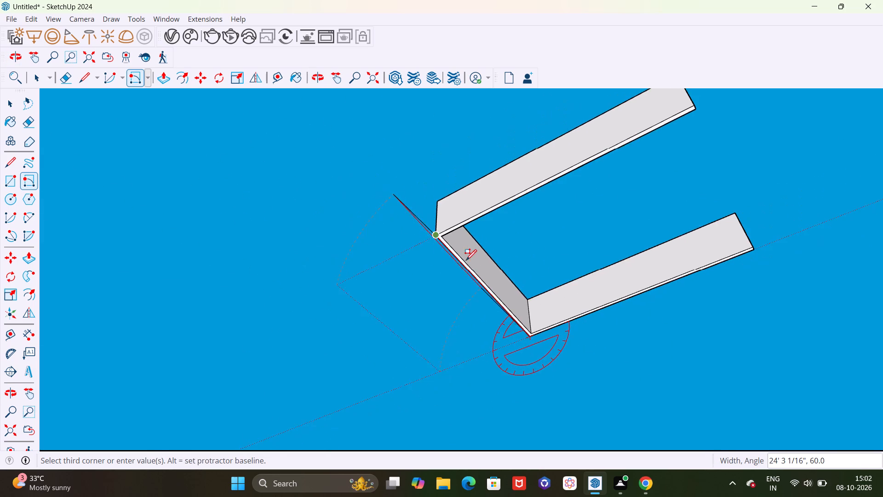
middle_drag(465, 261, 510, 441)
scroll(515, 427, down, 1)
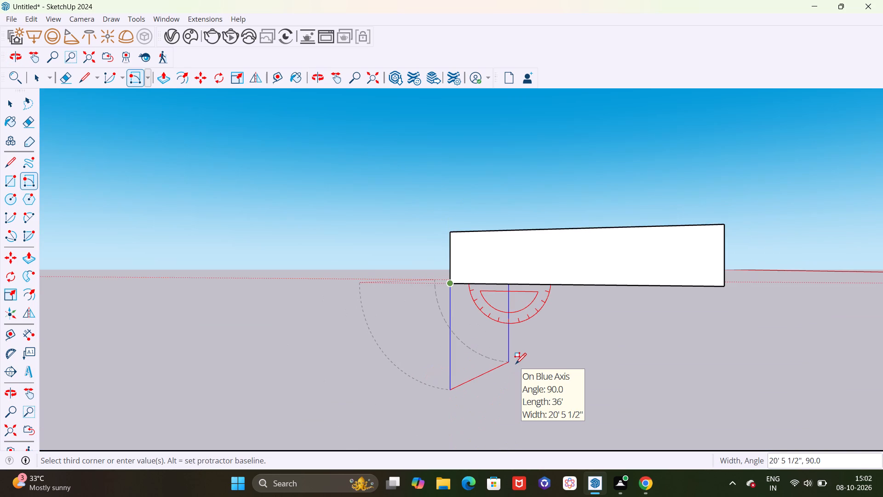
text(6")
key(Return)
Push/Pull the 6" high rectangle 48' beneath the walls to their open end, forming the floor slab.
scroll(498, 328, up, 2)
middle_drag(505, 323, 467, 306)
scroll(468, 273, up, 12)
key(p)
scroll(393, 277, up, 8)
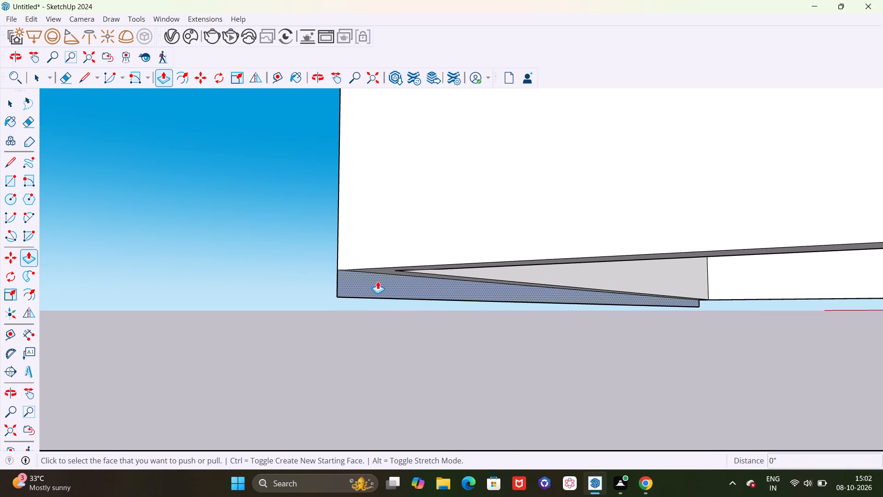
click(376, 281)
scroll(415, 298, down, 16)
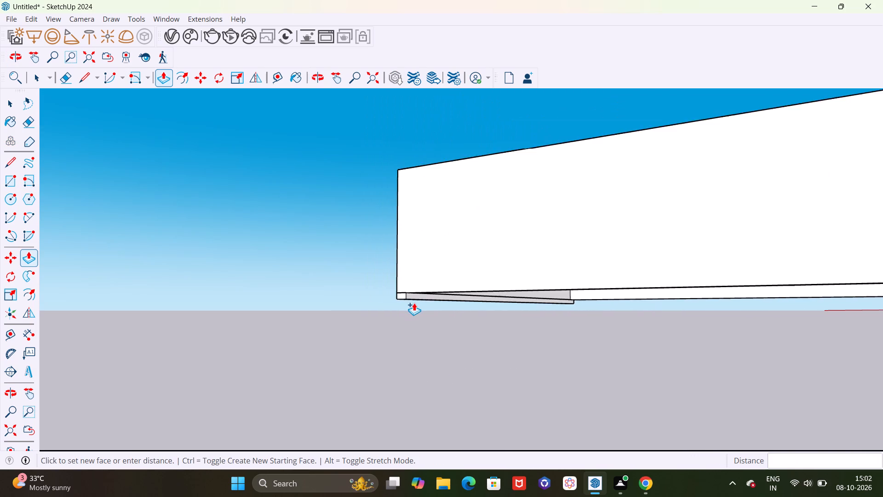
scroll(414, 303, down, 10)
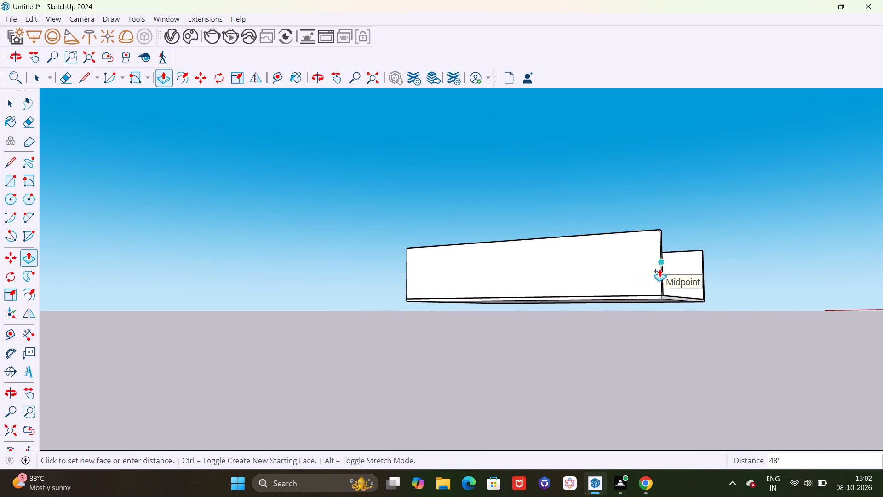
click(659, 269)
Place a guide on the floor 14' from the back wall's inner bottom edge.
scroll(653, 267, down, 6)
middle_drag(647, 270, 398, 427)
scroll(502, 304, down, 5)
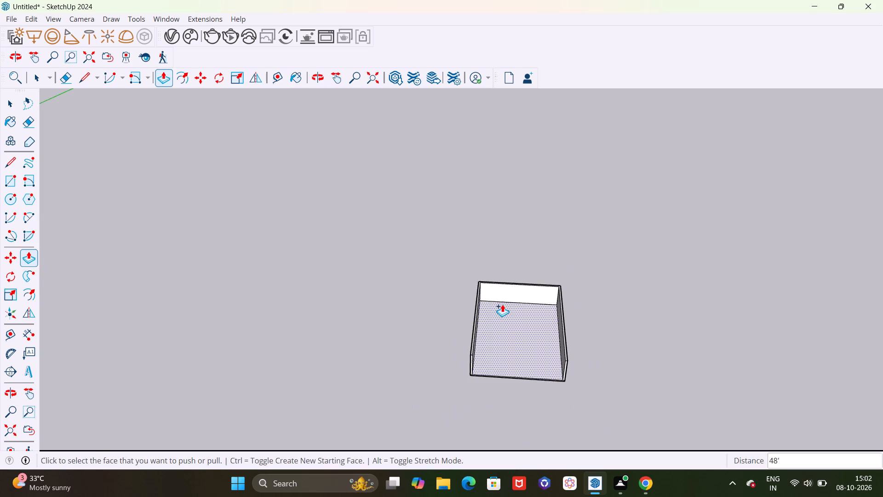
scroll(509, 323, up, 1)
middle_drag(509, 334, 508, 358)
scroll(513, 280, up, 8)
key(space)
middle_drag(479, 318, 522, 331)
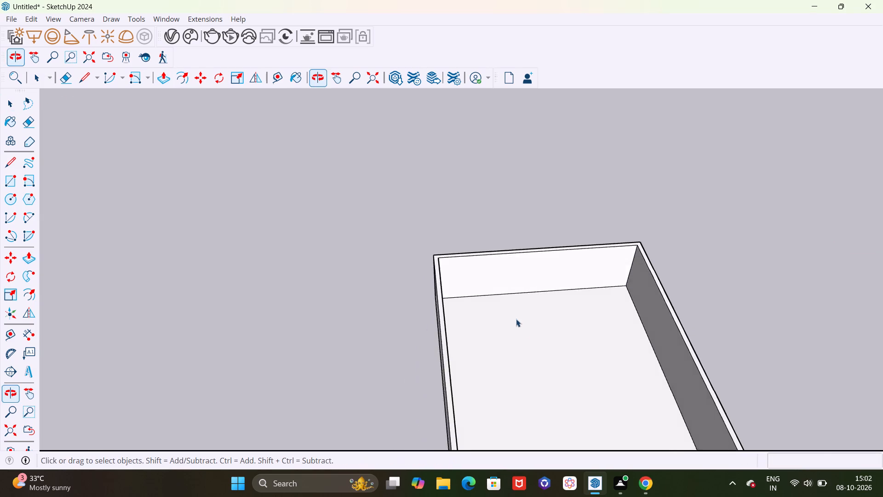
scroll(515, 317, up, 8)
key(t)
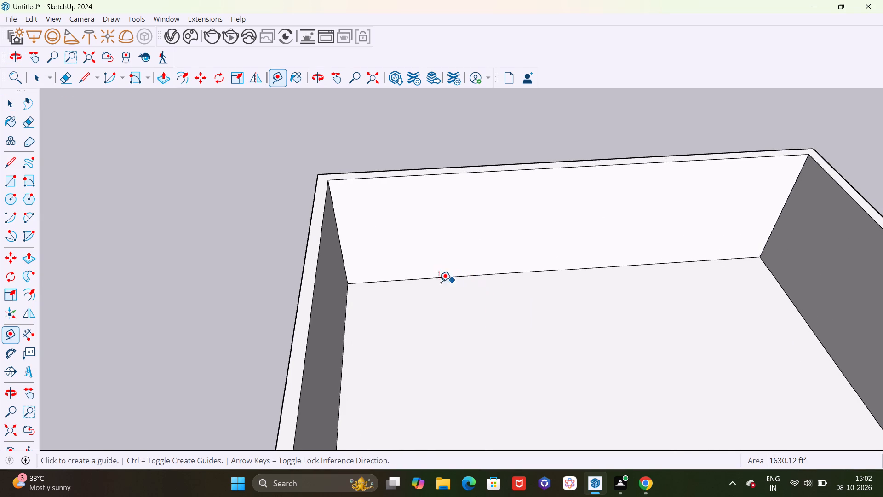
click(422, 281)
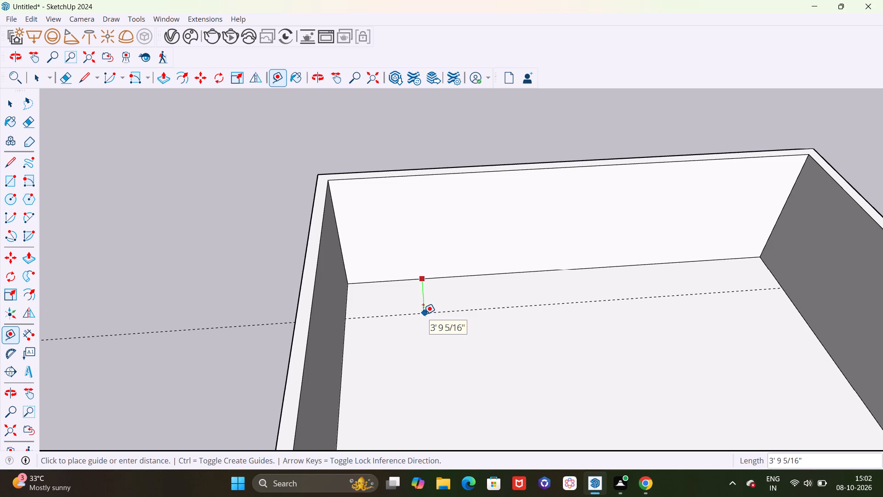
text(14')
key(Return)
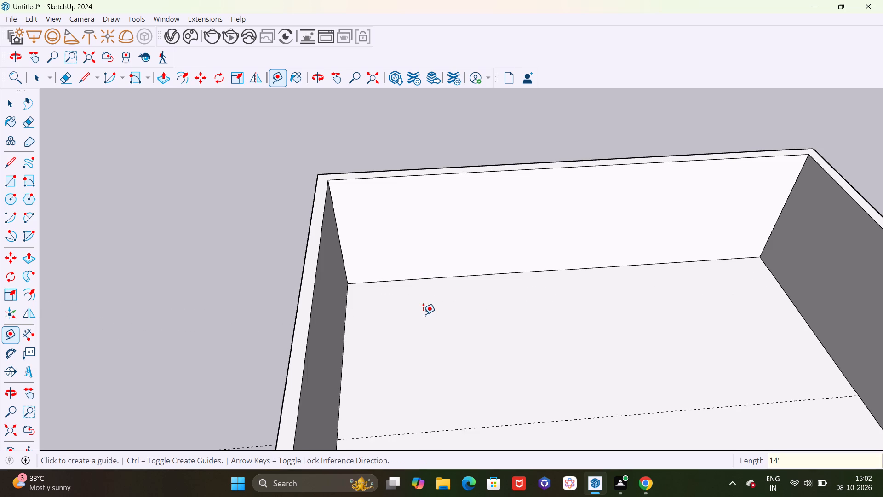
Place a parallel guide 6" beyond the 14' guide, away from the back wall.
scroll(417, 301, down, 9)
middle_drag(430, 312, 407, 358)
scroll(399, 378, up, 4)
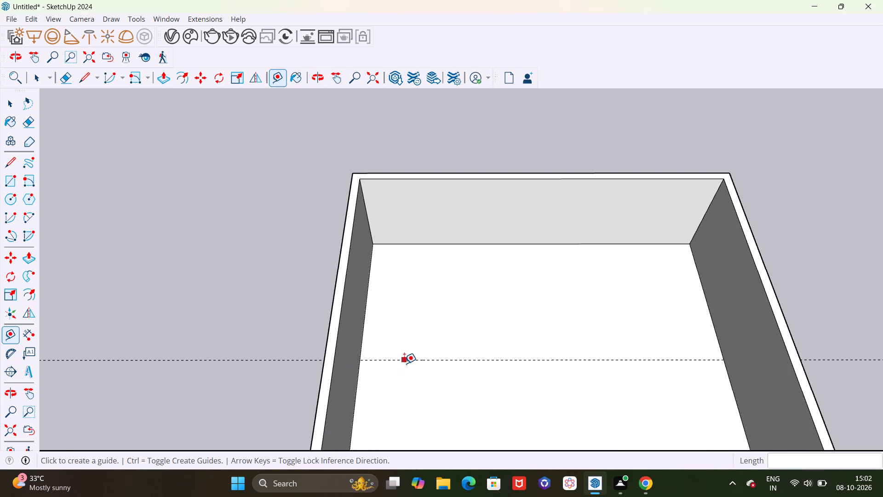
click(408, 359)
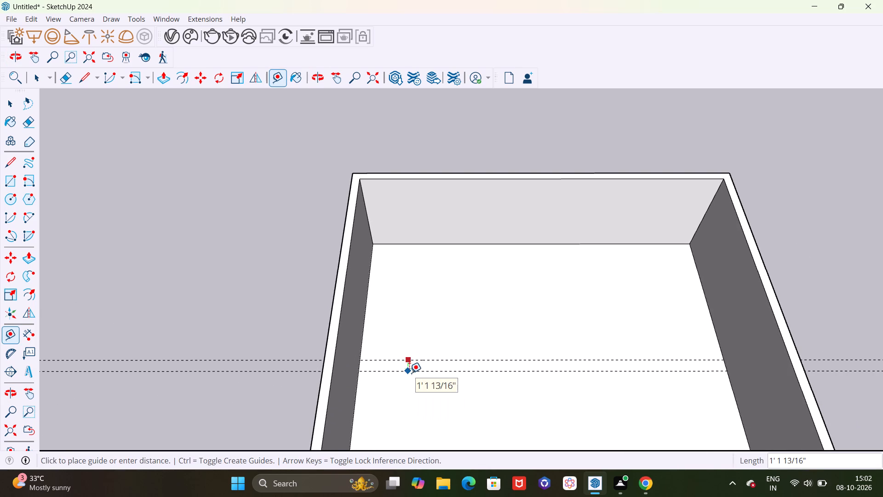
text(6")
key(Return)
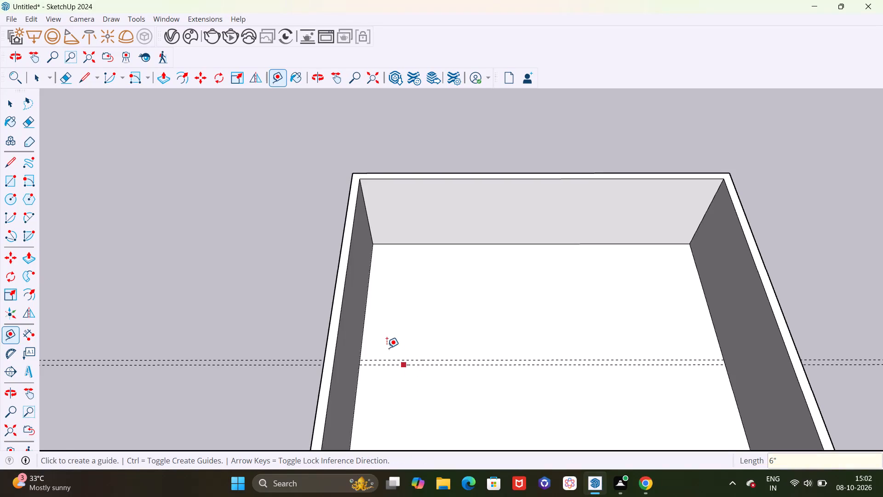
Place a guide 12' from the inner base of the left side wall, plus a parallel one 6" farther in.
click(363, 329)
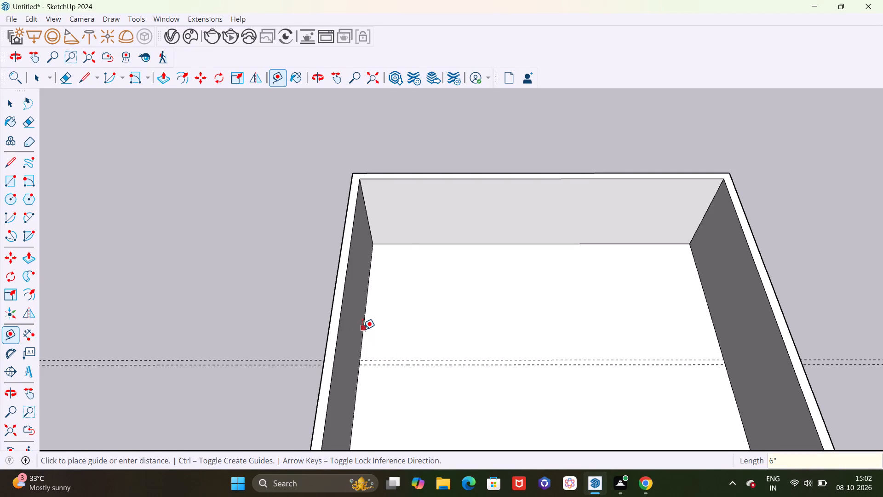
text(12)
key(apostrophe)
key(Return)
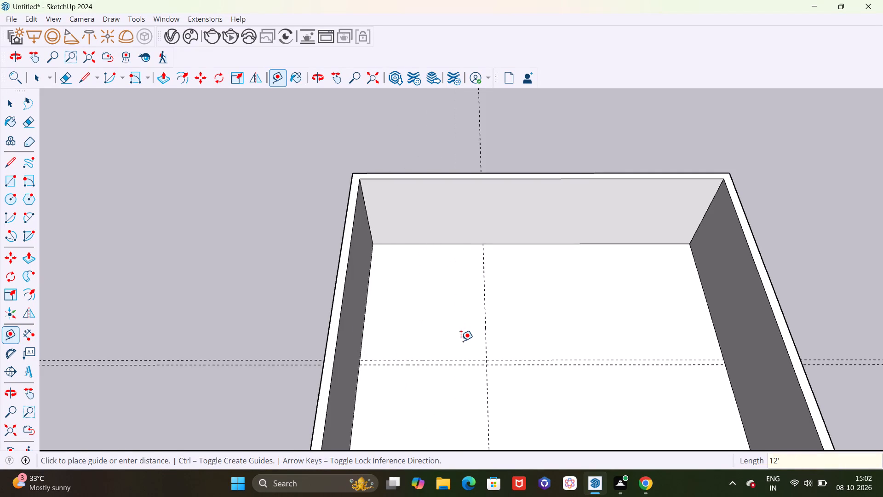
click(484, 320)
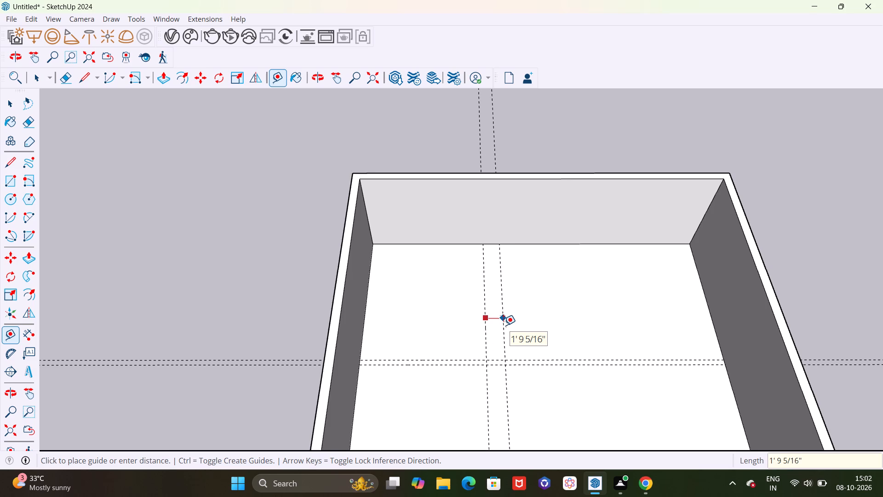
text(6")
key(Return)
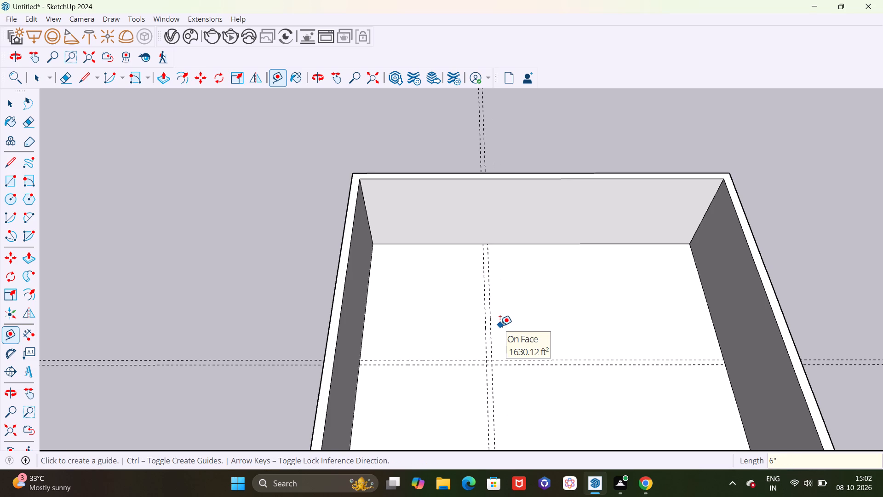
Place a guide 5' beyond the 6" lengthwise guide, toward the opposite side wall.
click(492, 301)
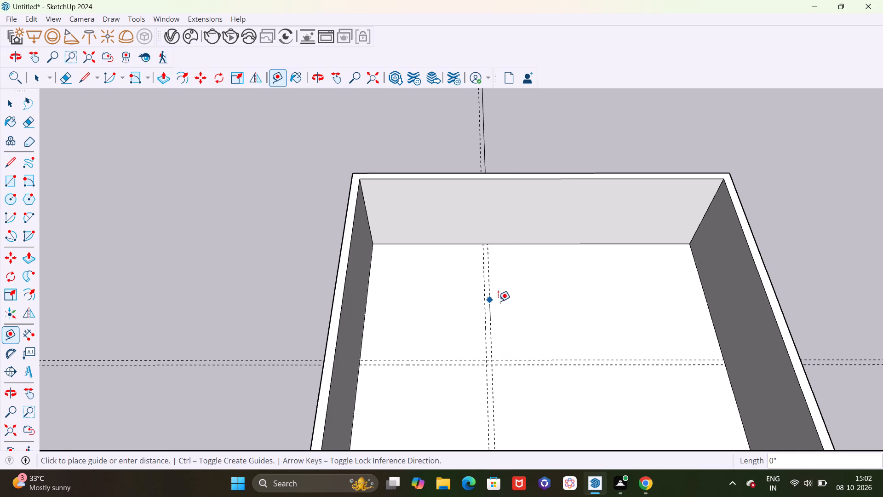
text(5')
key(Return)
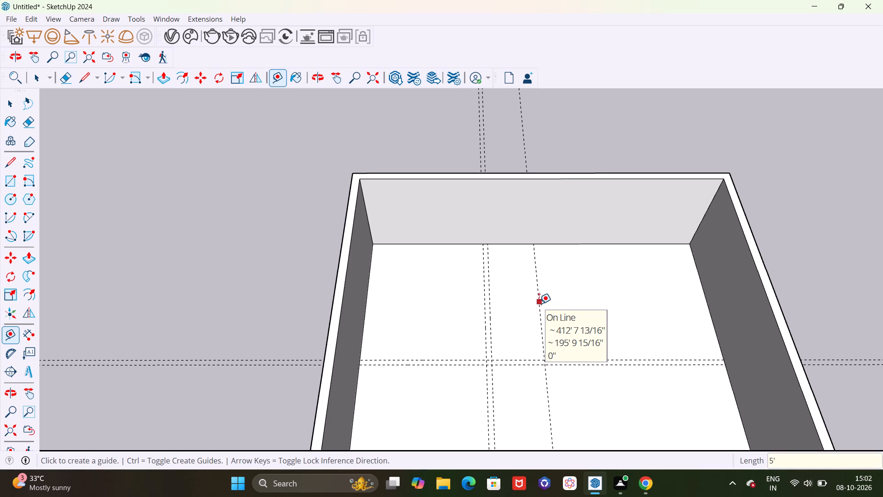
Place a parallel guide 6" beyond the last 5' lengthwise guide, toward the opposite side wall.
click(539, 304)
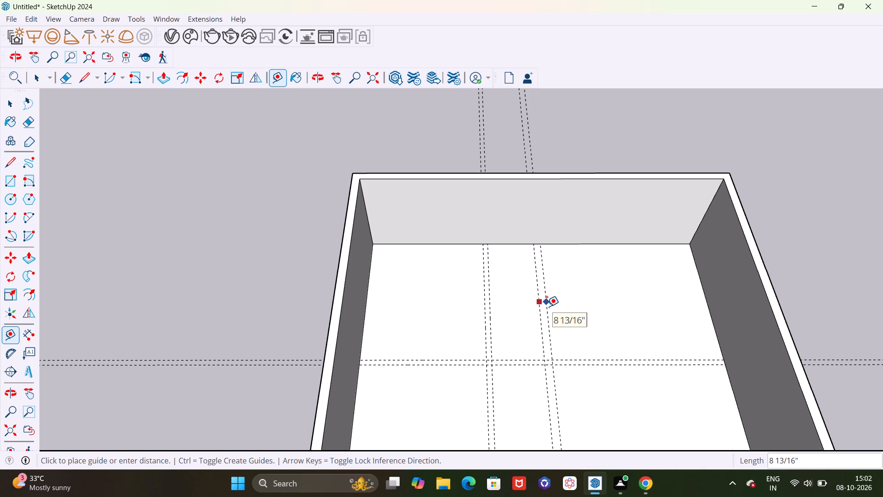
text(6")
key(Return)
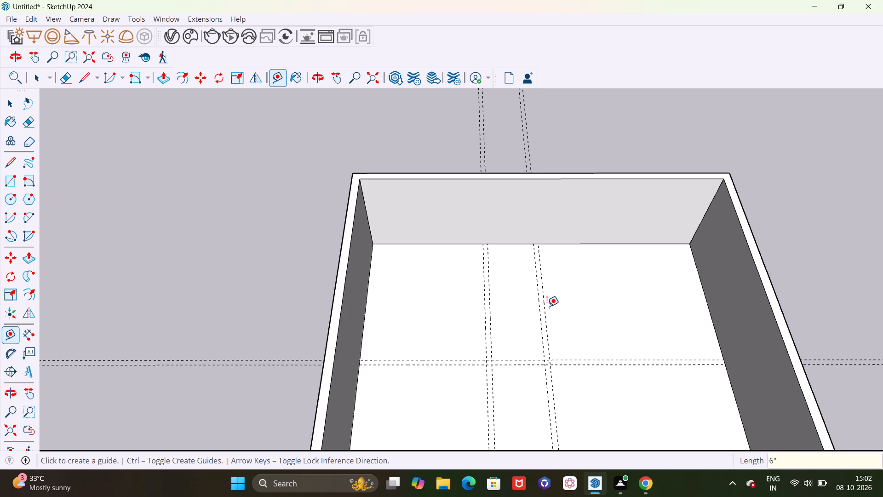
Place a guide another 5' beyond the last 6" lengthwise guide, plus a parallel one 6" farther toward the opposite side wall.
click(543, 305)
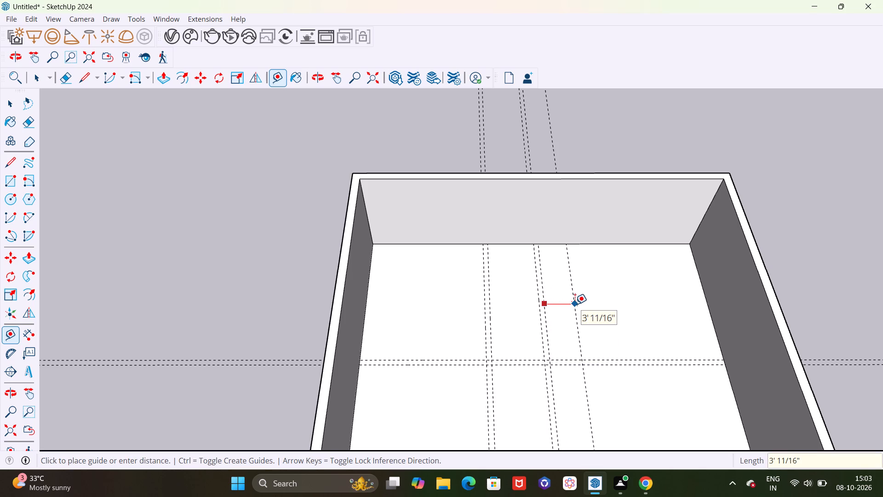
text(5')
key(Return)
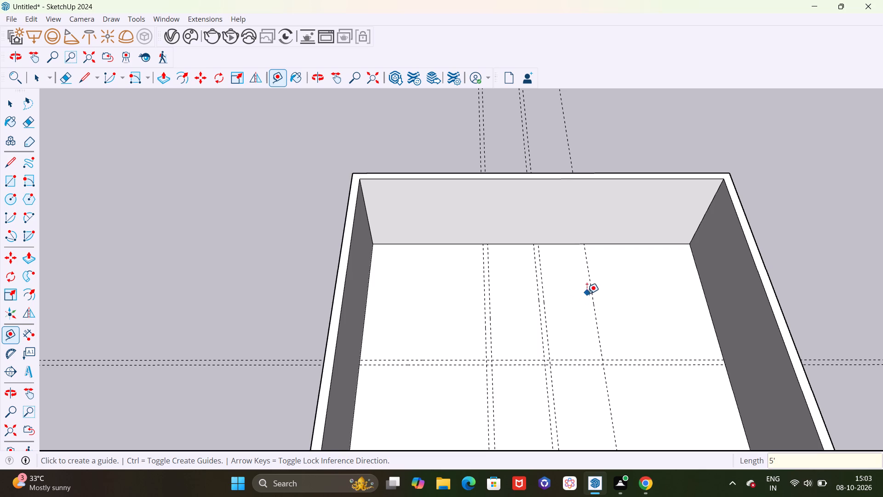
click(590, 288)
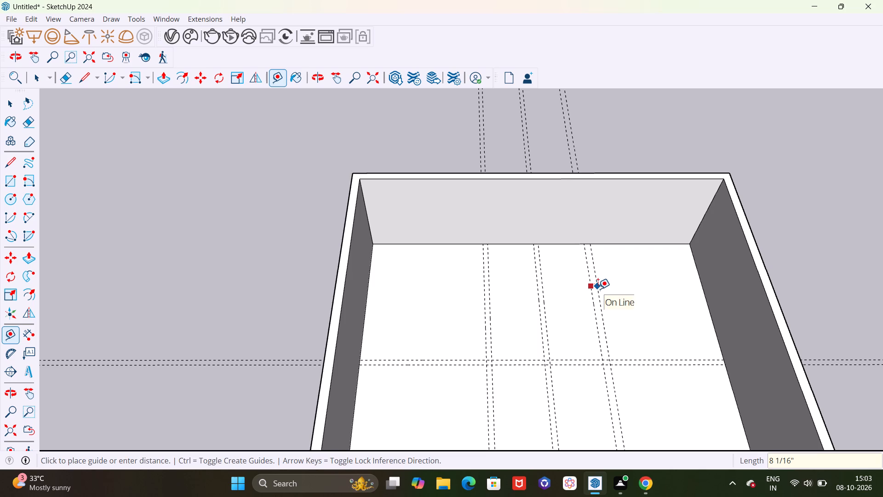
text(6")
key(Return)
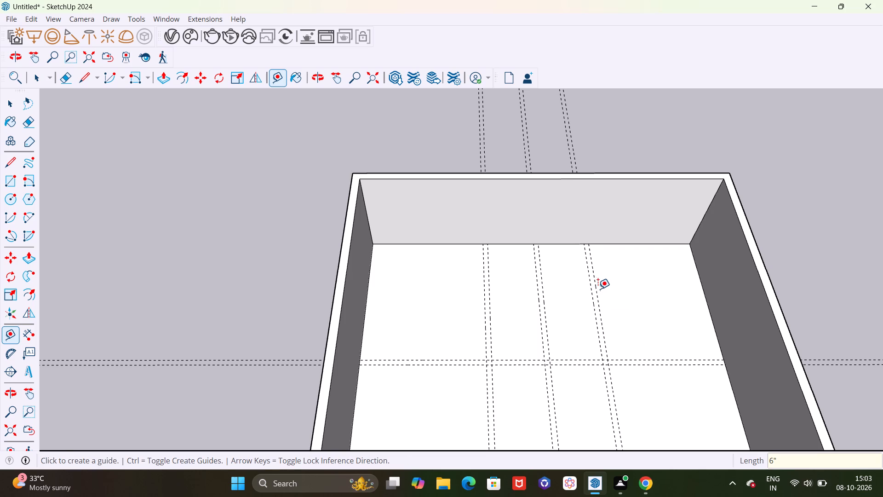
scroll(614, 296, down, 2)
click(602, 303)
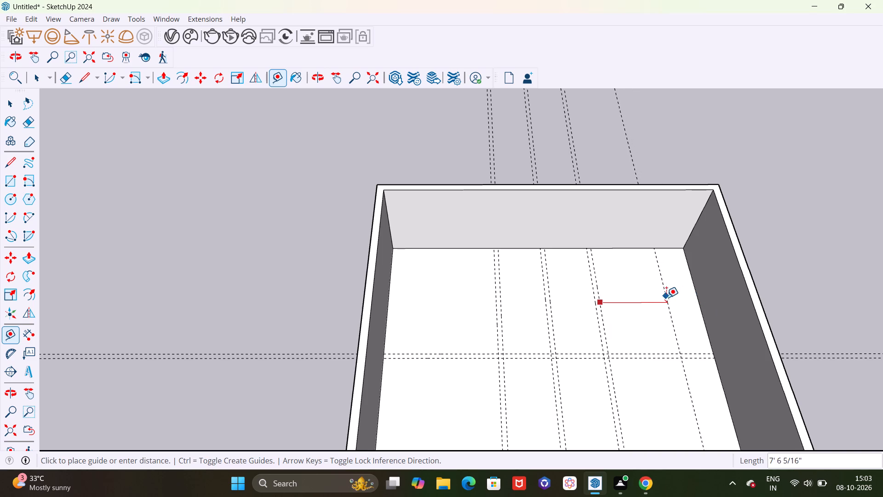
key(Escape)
Undo the guides, floor, walls and inner wall outline back to the bare 40' by 50' plot rectangle.
scroll(652, 289, down, 16)
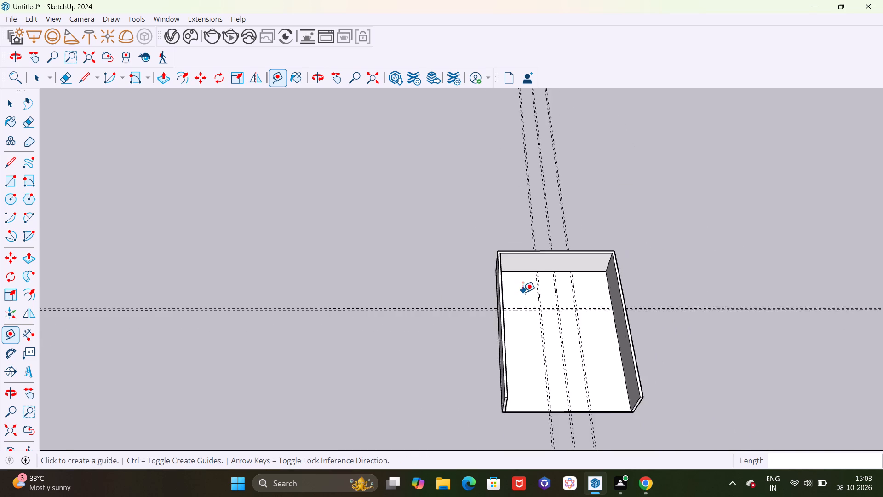
scroll(523, 292, down, 4)
scroll(543, 349, up, 3)
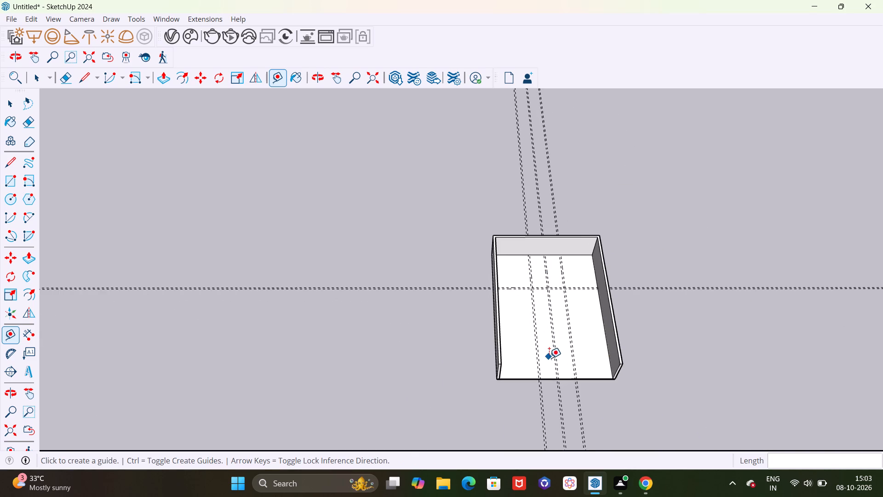
scroll(550, 362, up, 4)
key(ctrl+z)
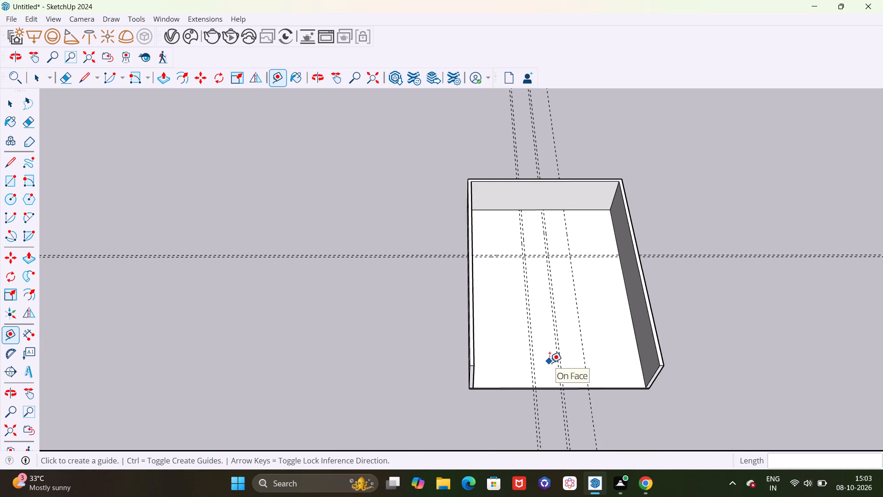
key(ctrl+z)
key(ctrl+z)
key(ctrl+z)
key(ctrl+z)
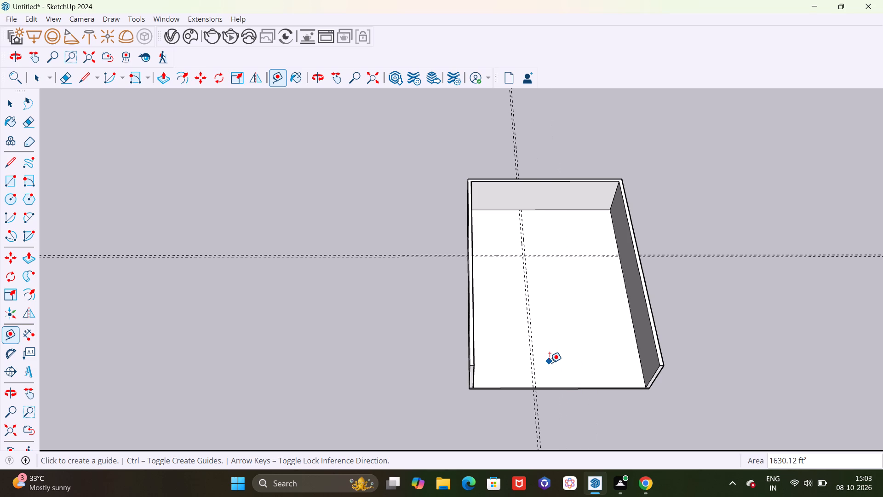
key(ctrl+z)
key(ctrl+z)
key(ctrl+z)
key(ctrl+z)
key(ctrl+z)
key(ctrl+z)
key(ctrl+z)
key(ctrl+z)
key(ctrl+z)
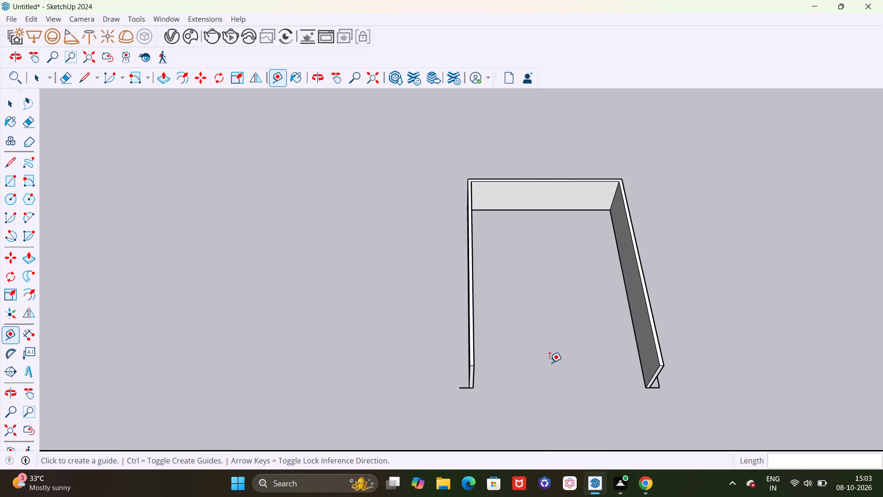
key(ctrl+z)
key(ctrl+z)
key(ctrl+z)
key(ctrl+z)
key(ctrl+z)
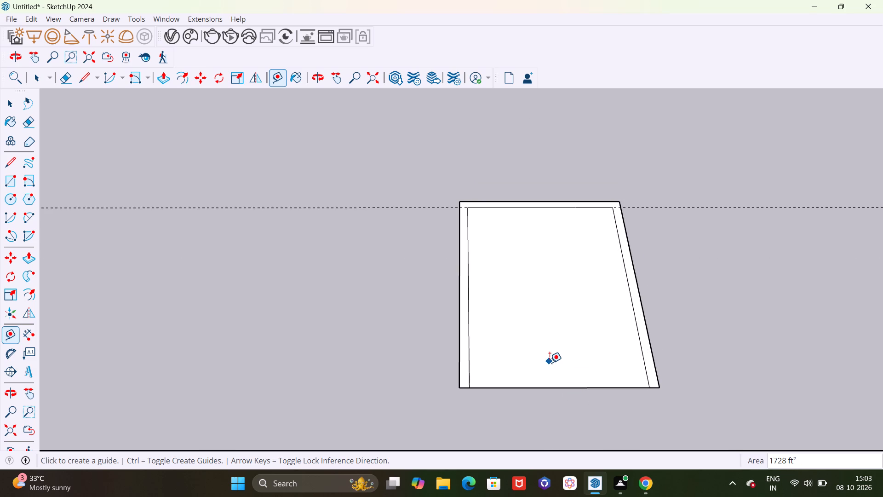
key(ctrl+z)
key(ctrl+z)
key(ctrl+z)
key(ctrl+z)
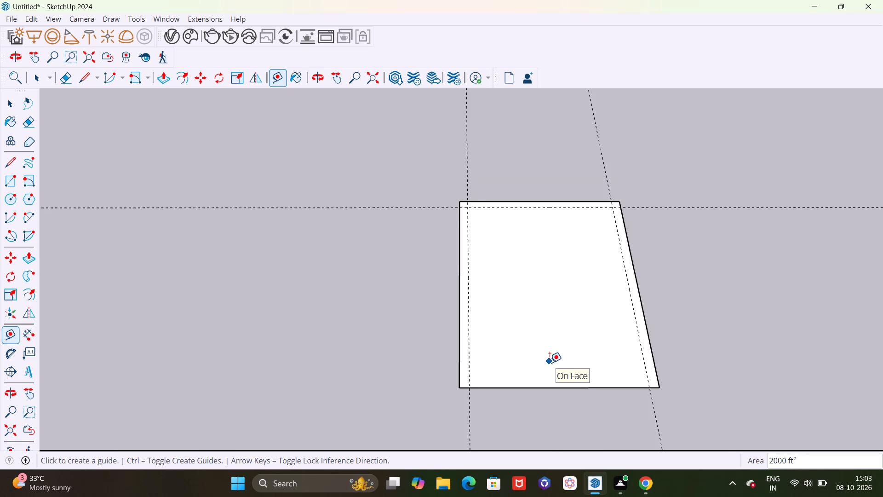
key(ctrl+z)
key(ctrl+z)
key(ctrl+z)
scroll(261, 304, down, 4)
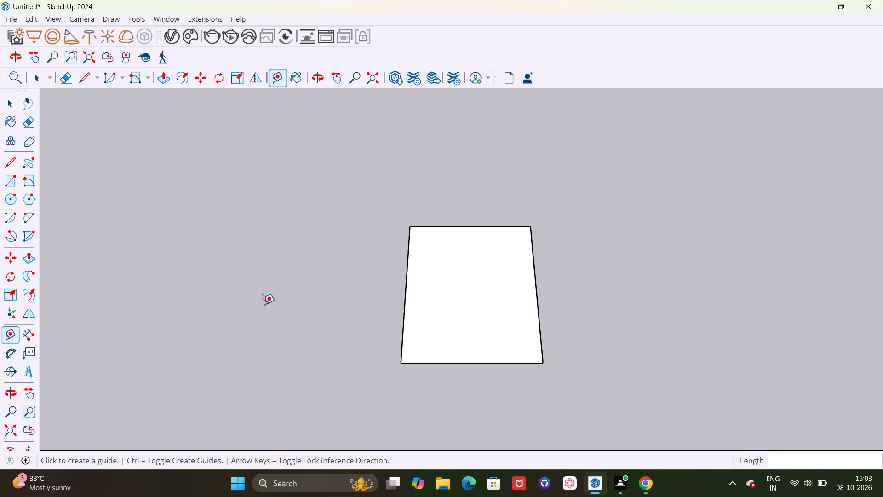
Offset the plot rectangle's outline 9" inward to mark the outer wall thickness.
key(space)
scroll(433, 296, up, 7)
scroll(383, 241, down, 5)
middle_drag(421, 250, 423, 277)
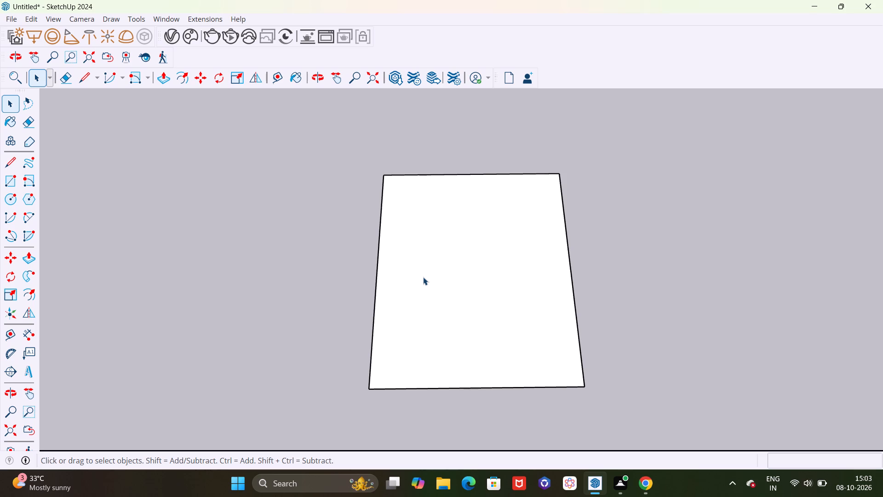
key(f)
click(423, 276)
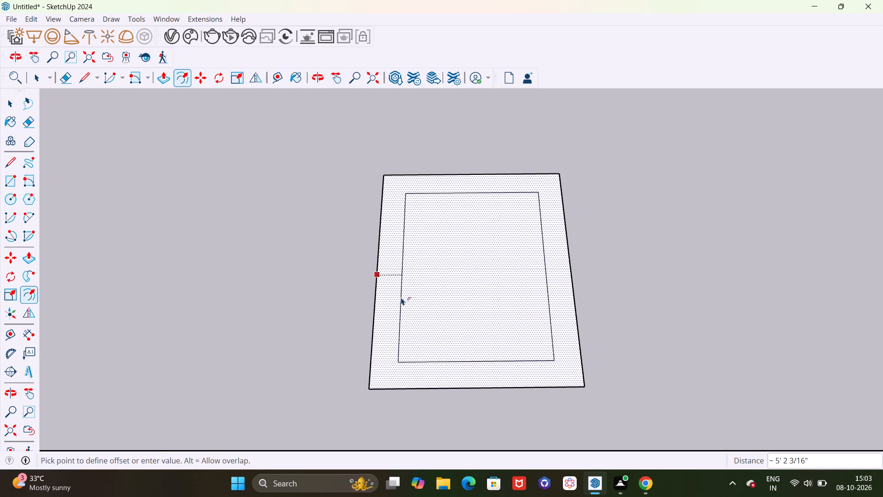
text(9")
key(Return)
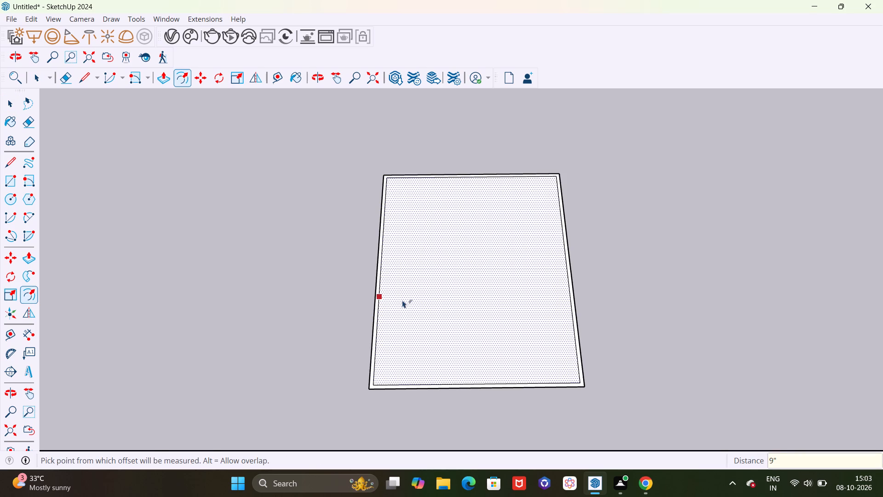
scroll(403, 303, down, 2)
key(space)
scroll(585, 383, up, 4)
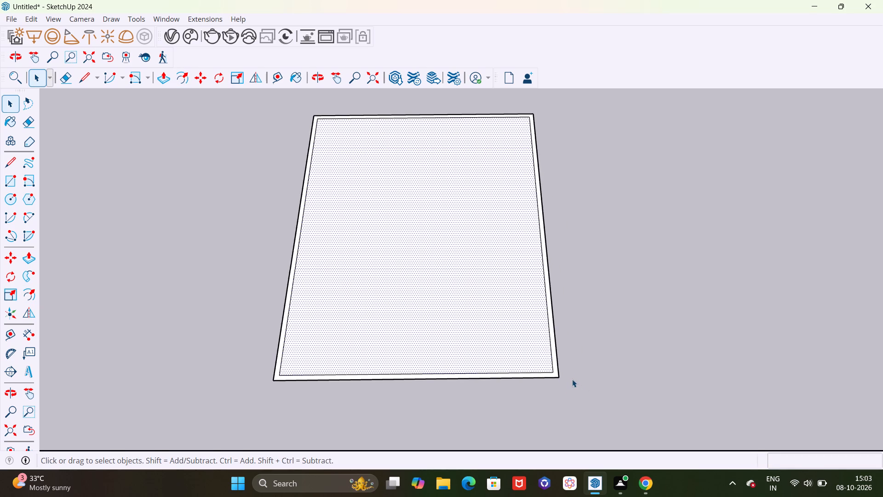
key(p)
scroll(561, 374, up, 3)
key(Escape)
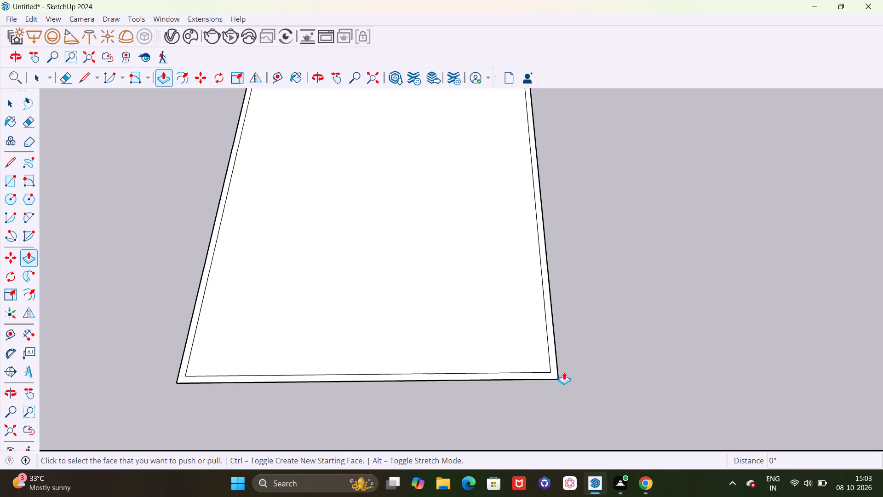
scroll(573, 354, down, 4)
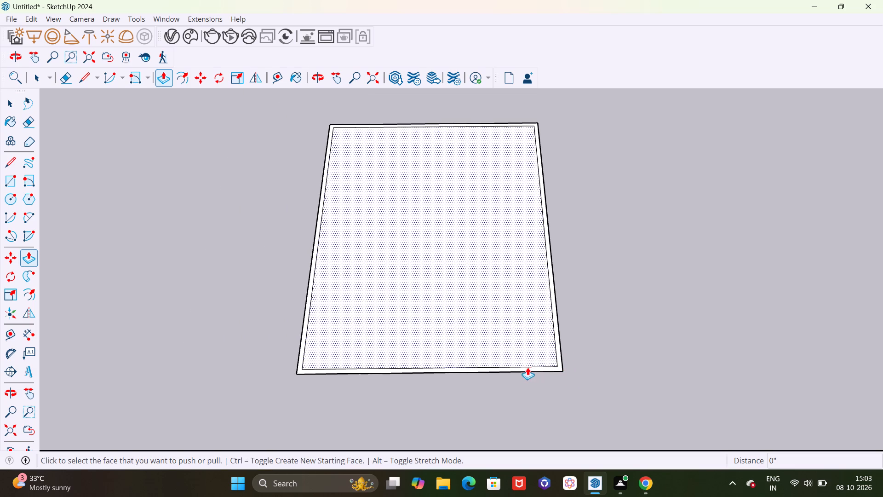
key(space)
Move the front inner offset line 9" outward onto the plot's front edge, leaving a U-shaped wall outline.
click(501, 368)
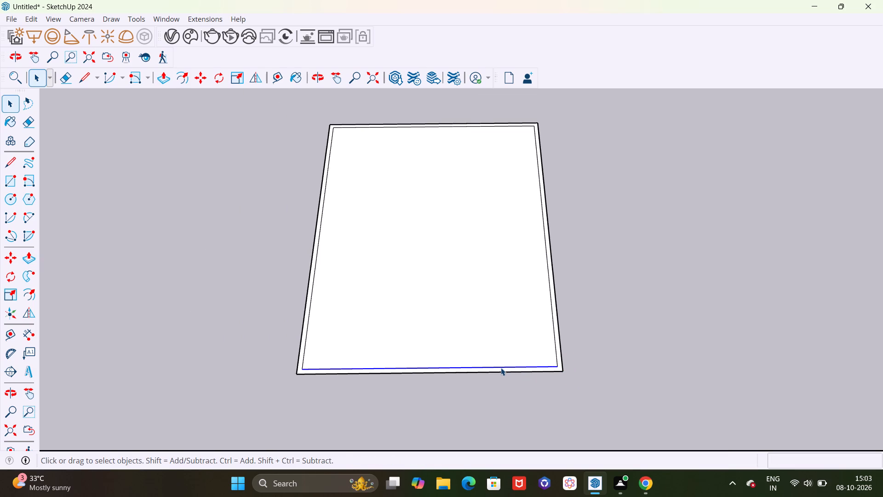
key(m)
click(501, 368)
click(501, 370)
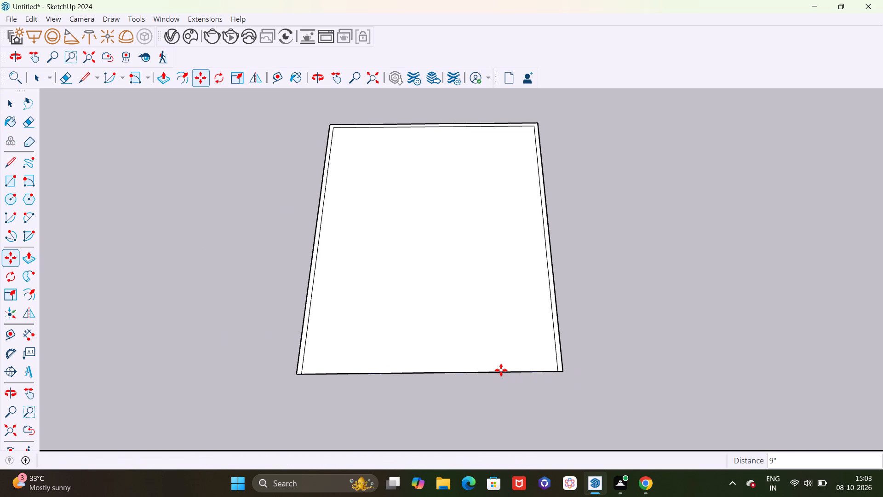
Push/Pull the U-shaped wall face up 10'.
key(p)
click(561, 364)
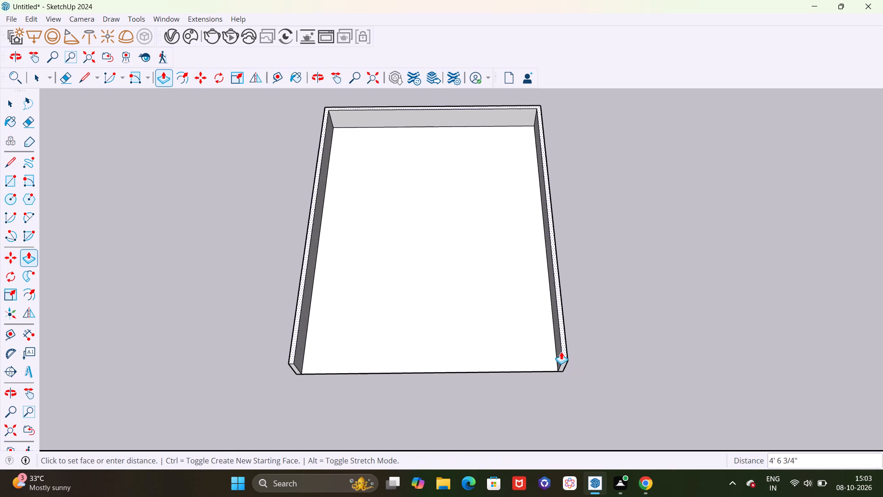
middle_drag(562, 350, 543, 219)
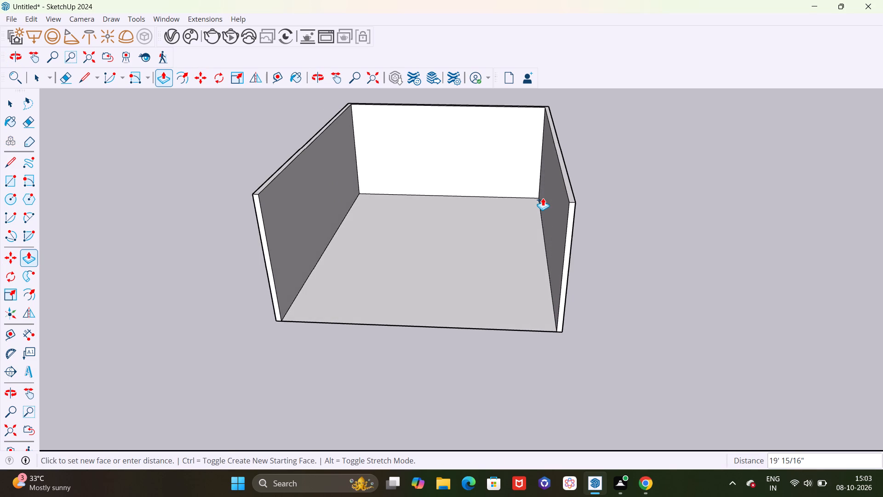
key(1)
text(0')
key(Return)
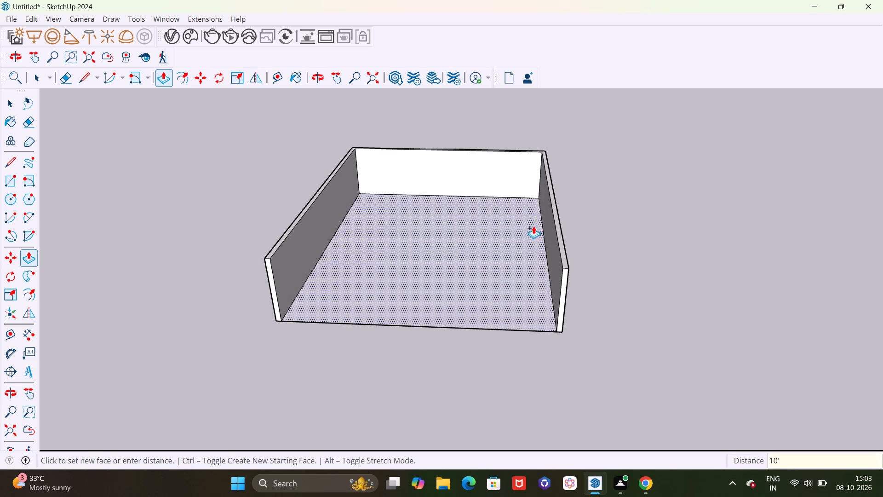
Delete the floor's front edge between the side walls to remove the floor face.
scroll(512, 254, down, 4)
key(space)
click(476, 305)
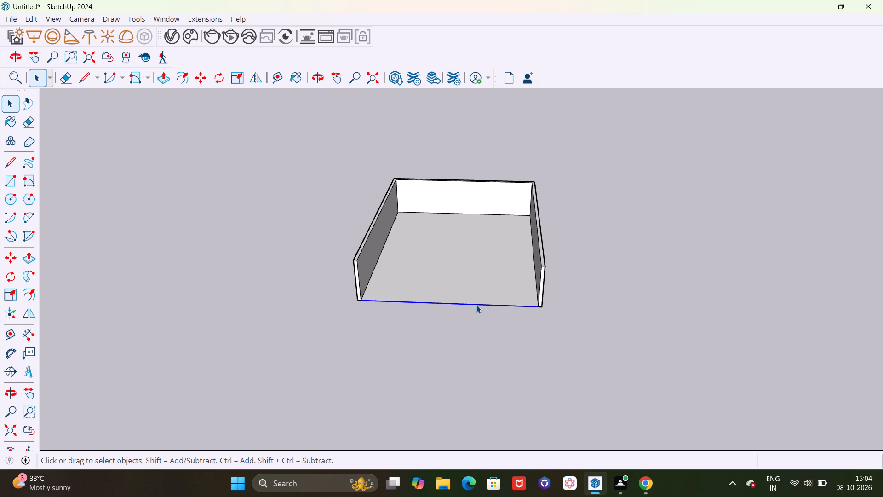
key(Delete)
middle_drag(464, 317, 572, 112)
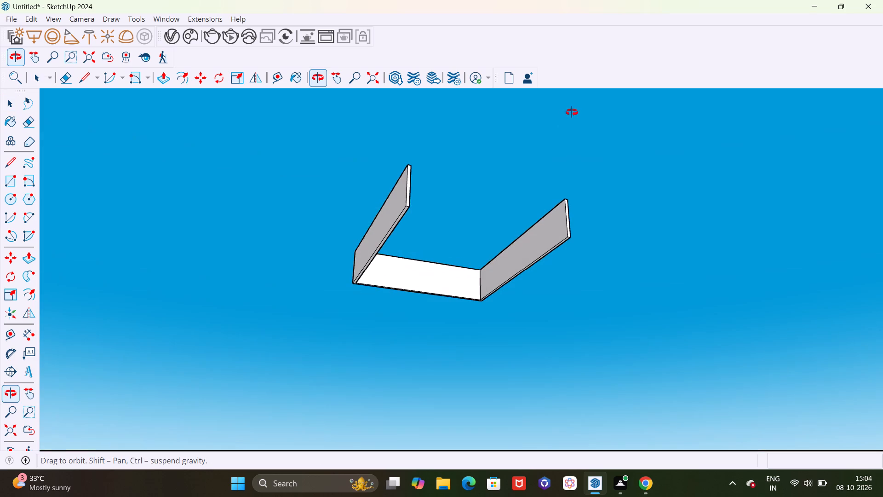
middle_drag(572, 112, 572, 112)
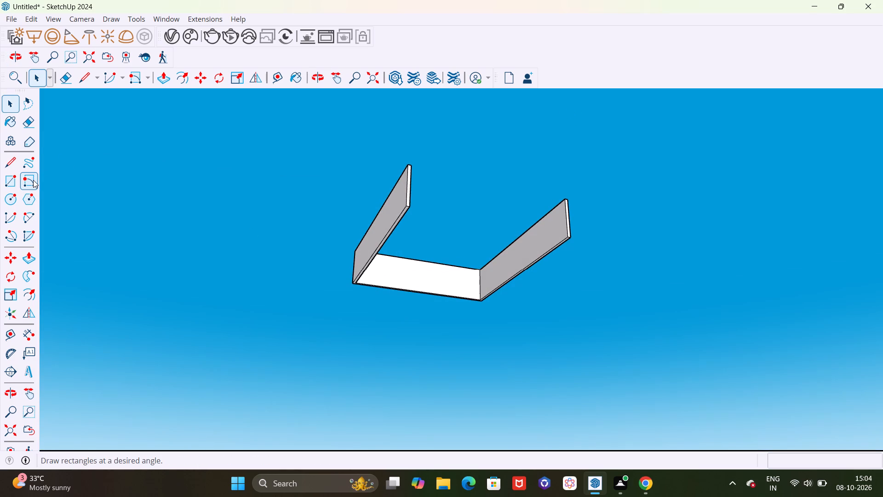
Draw a 40' by 6" rotated rectangle straight down from the back wall's outer bottom edge, corner to corner.
click(33, 180)
scroll(360, 273, up, 18)
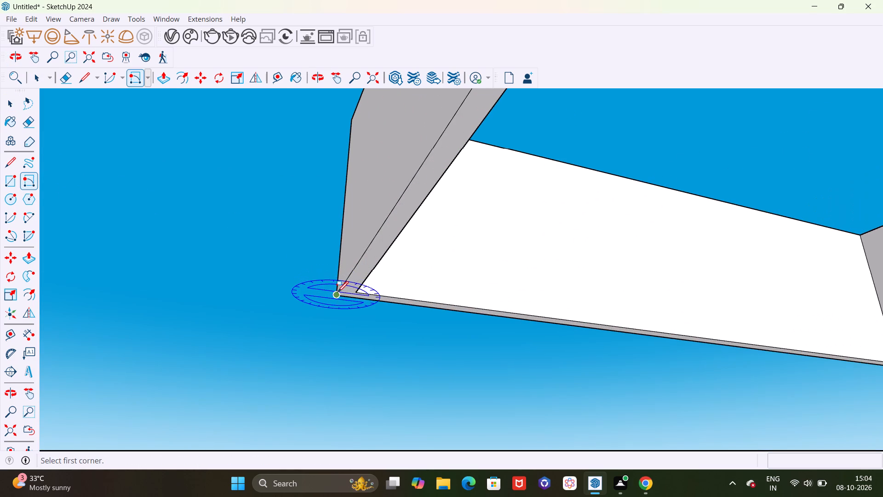
click(337, 293)
scroll(340, 288, down, 12)
middle_drag(549, 340, 599, 279)
scroll(560, 354, up, 15)
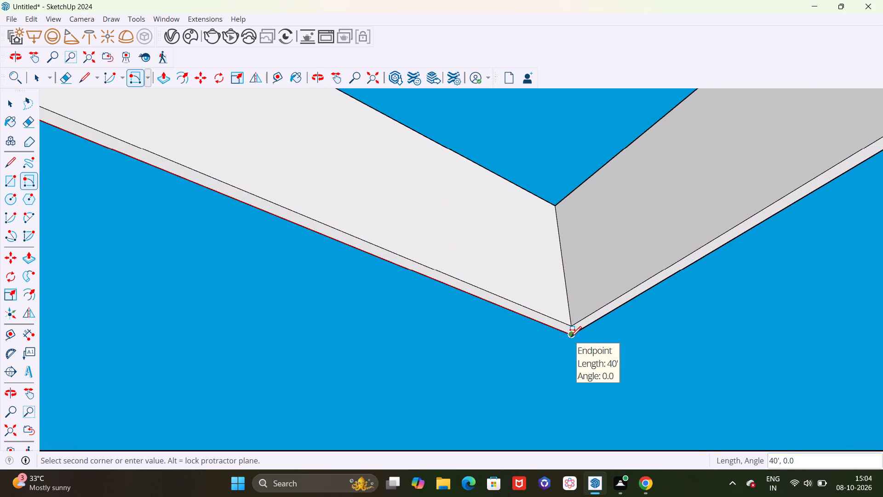
click(570, 337)
scroll(570, 339, down, 20)
scroll(570, 339, down, 6)
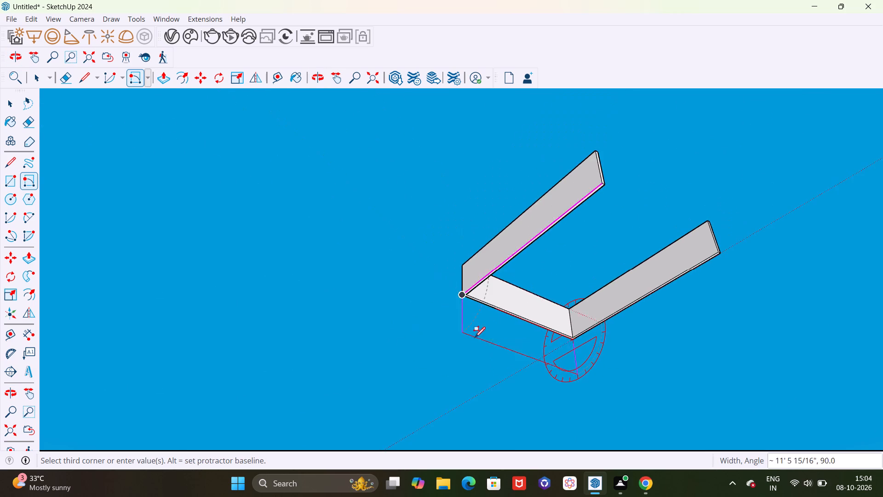
middle_drag(485, 357, 762, 456)
middle_drag(426, 343, 356, 373)
scroll(430, 324, up, 1)
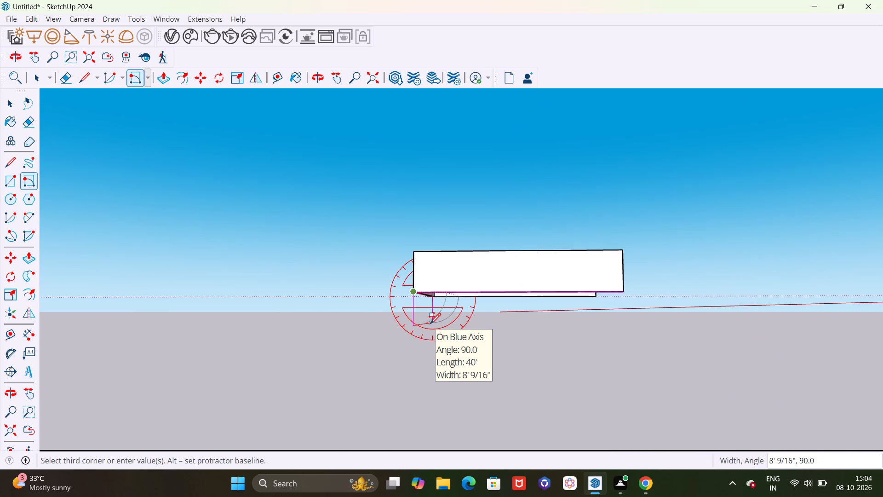
text(6")
key(Return)
Push/Pull the 6" strip under the back wall 50' forward, ending flush with the side walls' front ends.
middle_drag(430, 324, 401, 333)
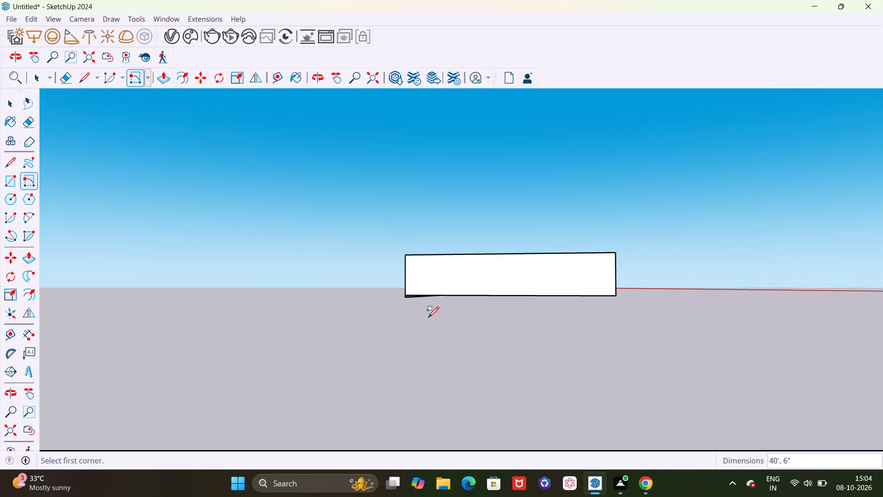
scroll(429, 313, up, 11)
middle_drag(438, 365, 404, 334)
scroll(392, 294, up, 5)
middle_drag(368, 274, 363, 292)
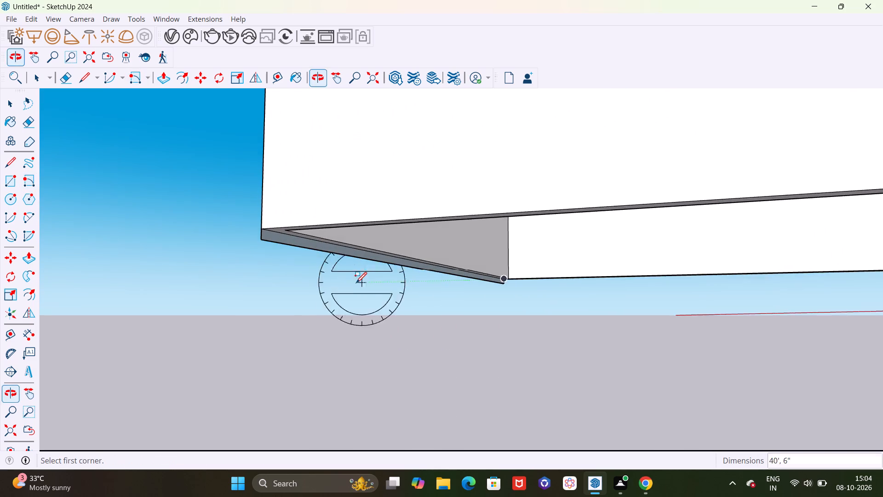
scroll(323, 252, up, 8)
key(p)
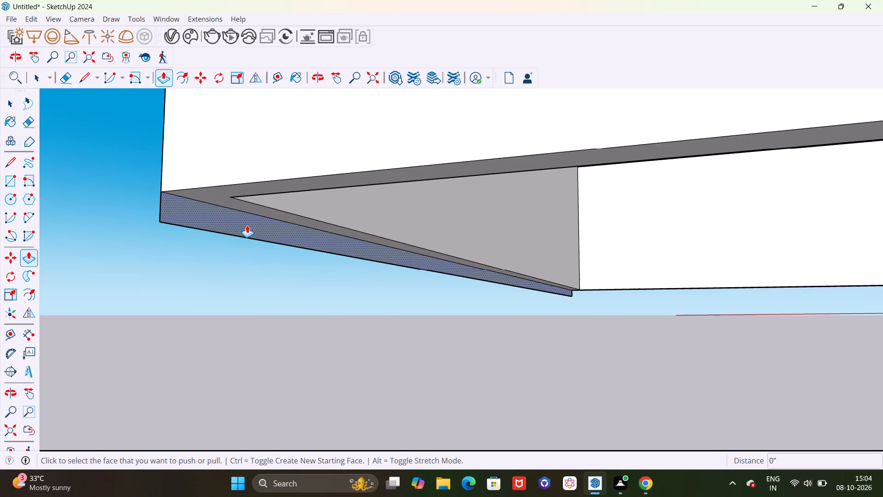
click(247, 225)
scroll(428, 263, down, 20)
scroll(428, 263, down, 3)
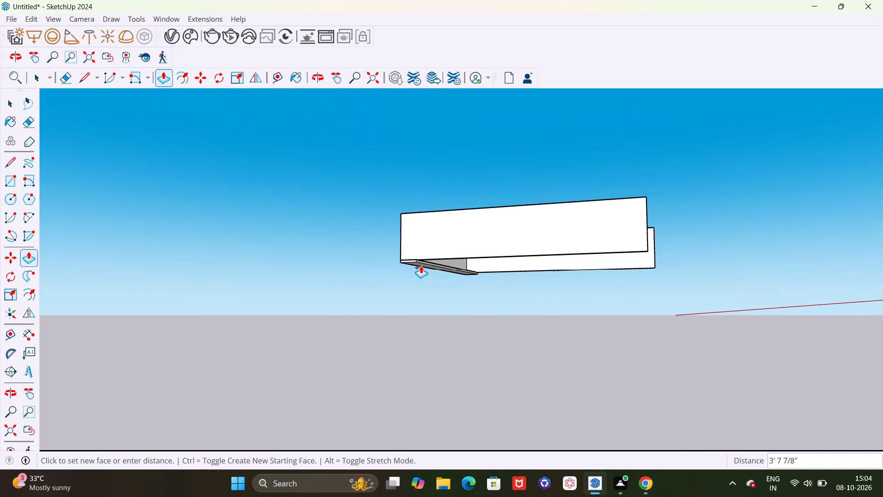
scroll(421, 266, down, 3)
middle_drag(525, 266, 467, 341)
scroll(524, 291, up, 10)
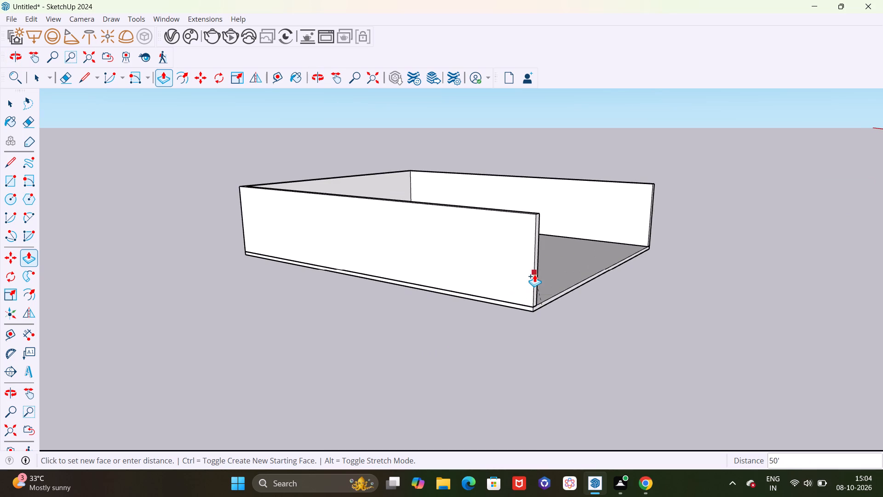
click(534, 274)
Place guides parallel to the back wall, one 14' from its inner bottom edge and another 6" farther forward.
scroll(594, 298, down, 5)
middle_drag(630, 301, 471, 387)
scroll(465, 323, down, 5)
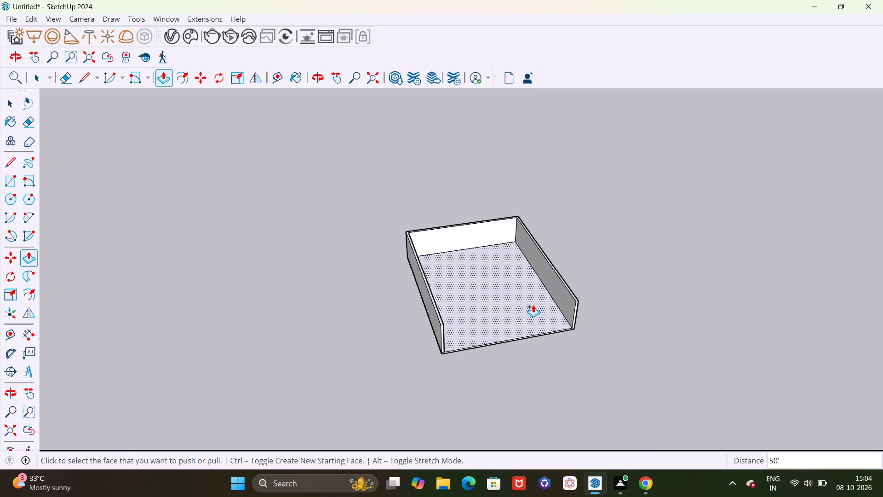
scroll(526, 307, up, 1)
middle_drag(507, 313, 449, 319)
scroll(471, 238, up, 9)
key(space)
key(t)
scroll(420, 246, up, 4)
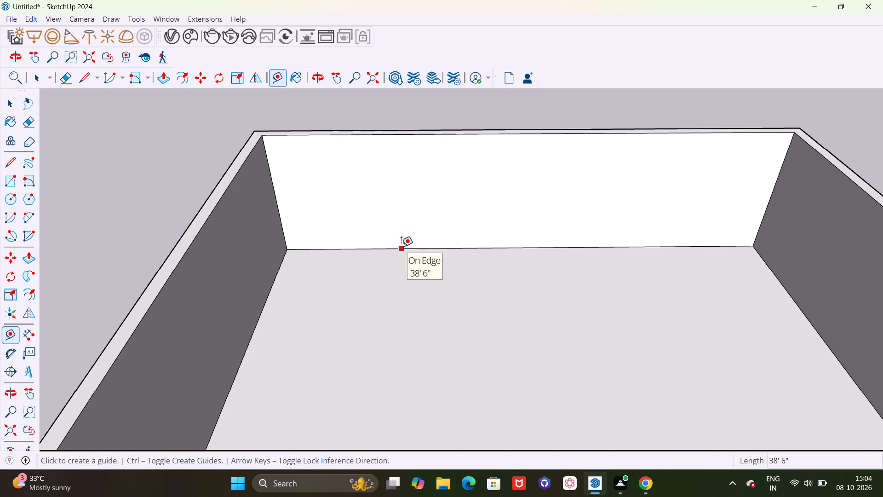
click(401, 247)
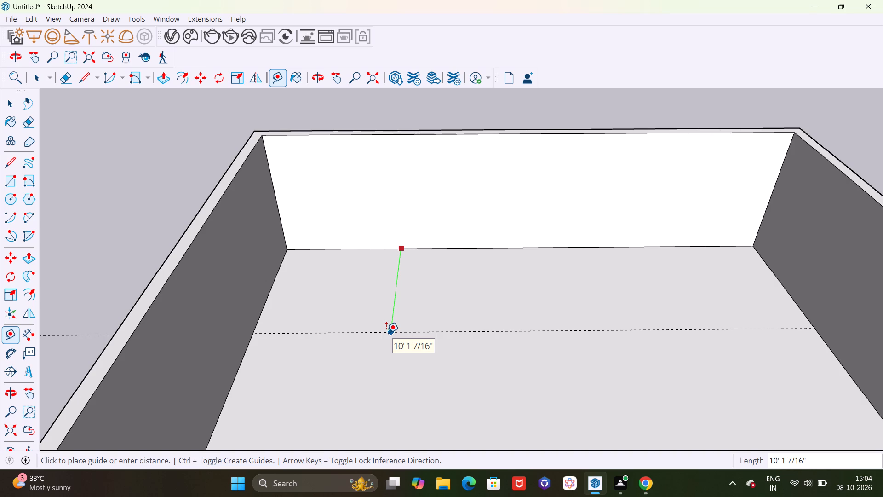
text(14')
key(Return)
scroll(385, 328, down, 3)
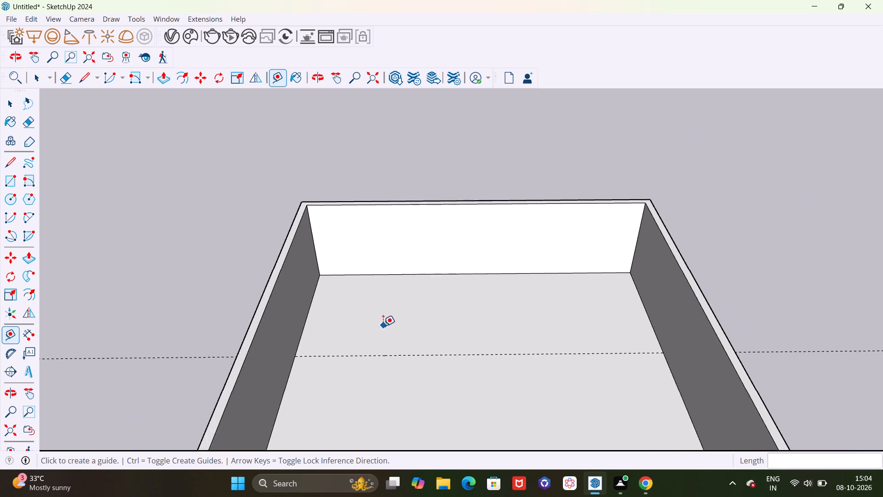
scroll(383, 326, down, 5)
click(373, 348)
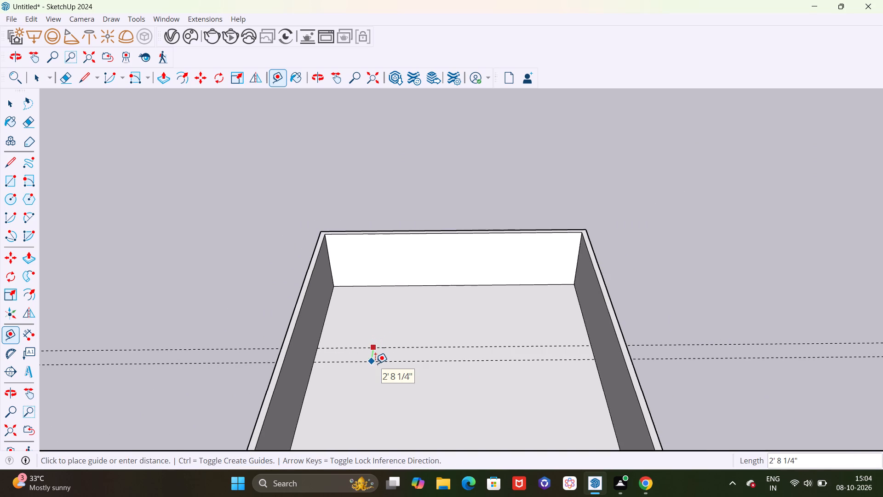
text(6")
key(Return)
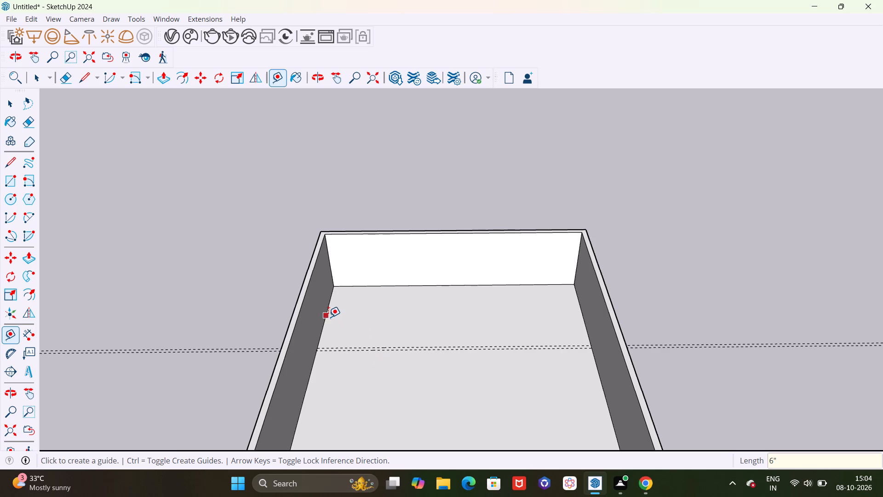
Place lengthwise guides 12' from the left wall's inner bottom edge and another 6" beyond that guide.
click(326, 316)
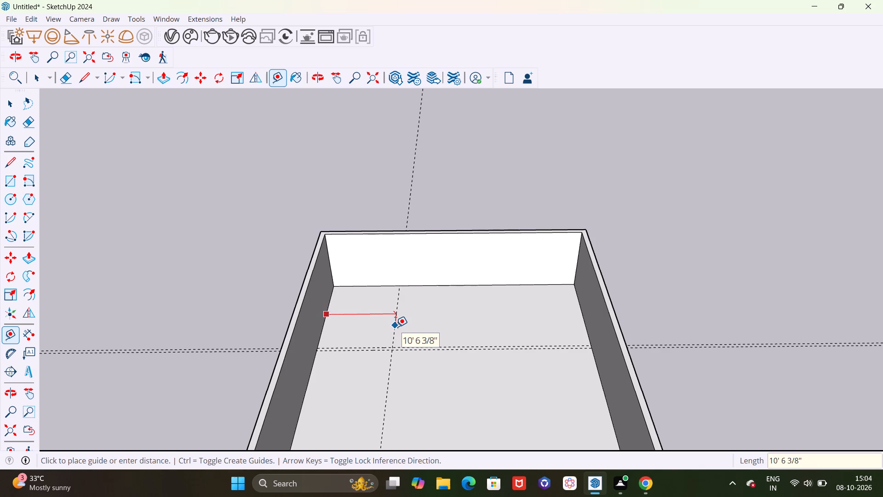
text(12)
key(apostrophe)
key(Return)
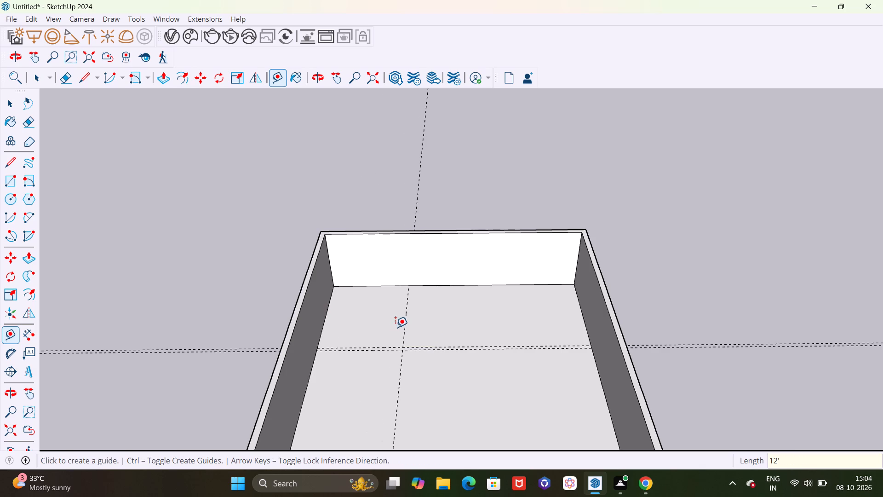
click(407, 320)
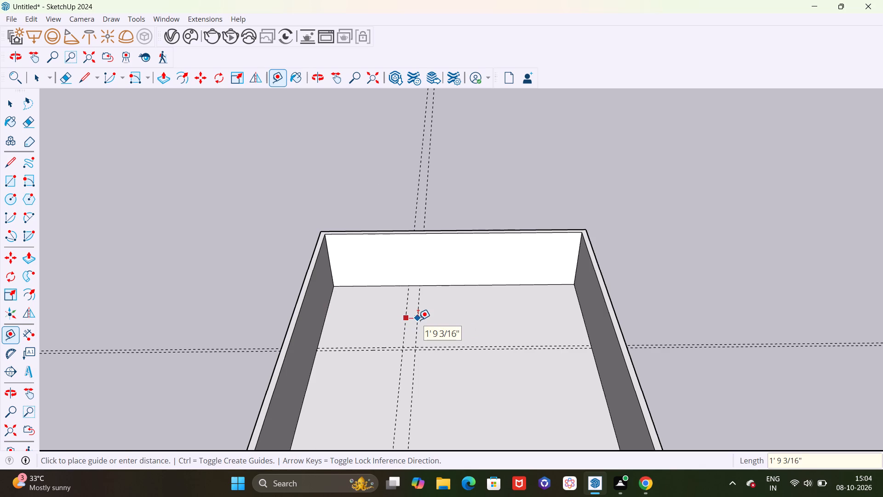
text(6")
key(Return)
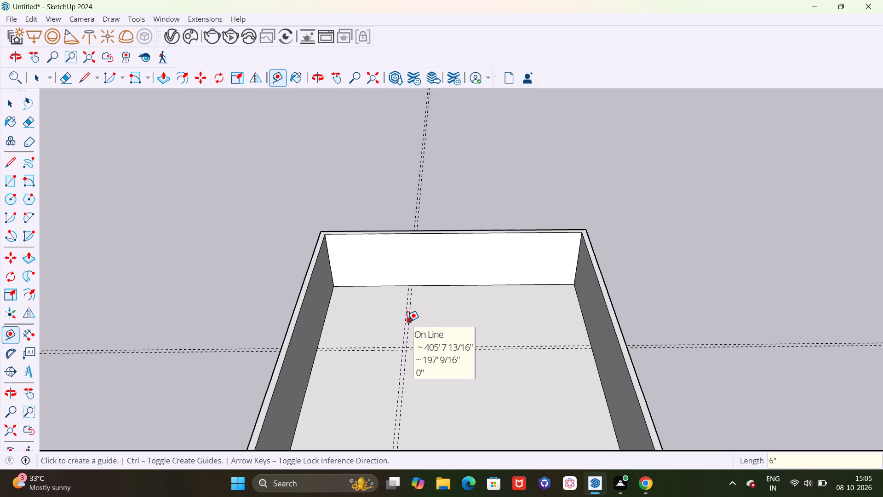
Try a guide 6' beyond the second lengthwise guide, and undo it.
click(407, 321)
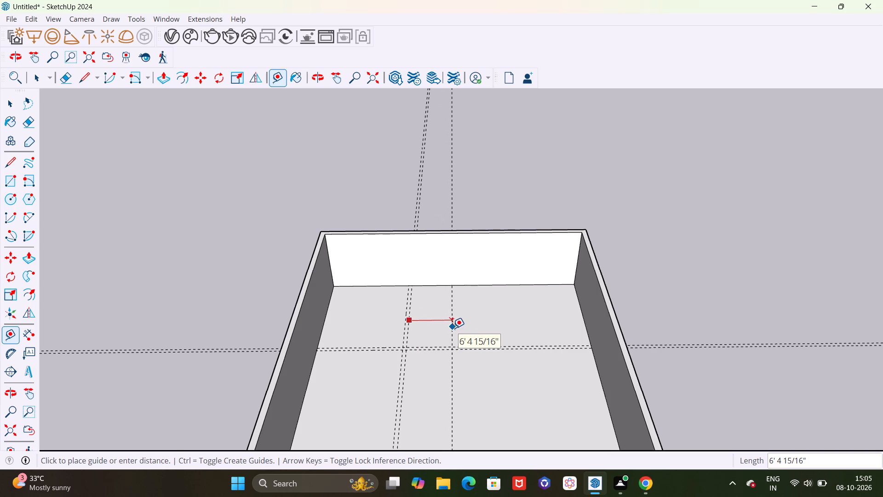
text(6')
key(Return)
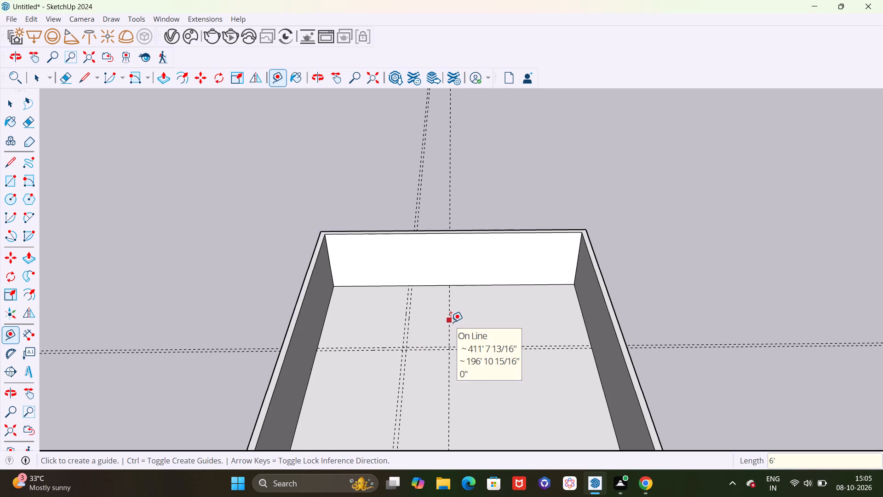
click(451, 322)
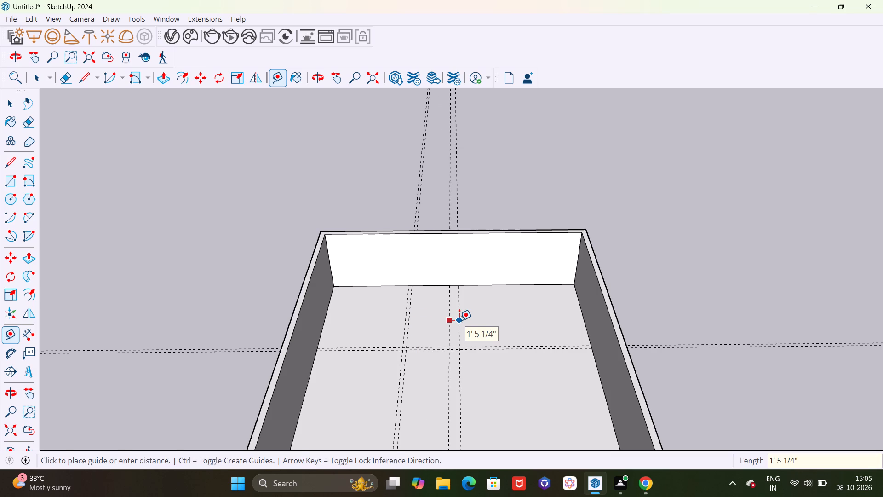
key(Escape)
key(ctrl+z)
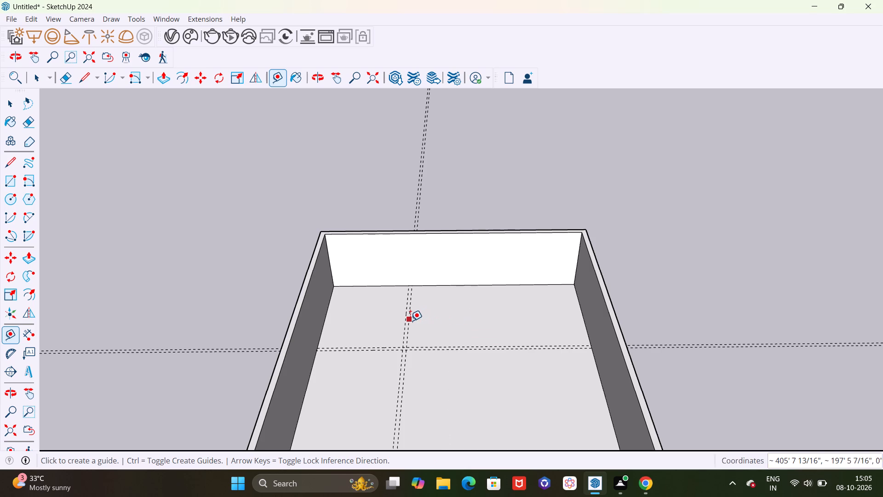
Place a guide 6' beyond the second lengthwise guide toward the right wall, and another 6" past it.
click(410, 321)
key(6)
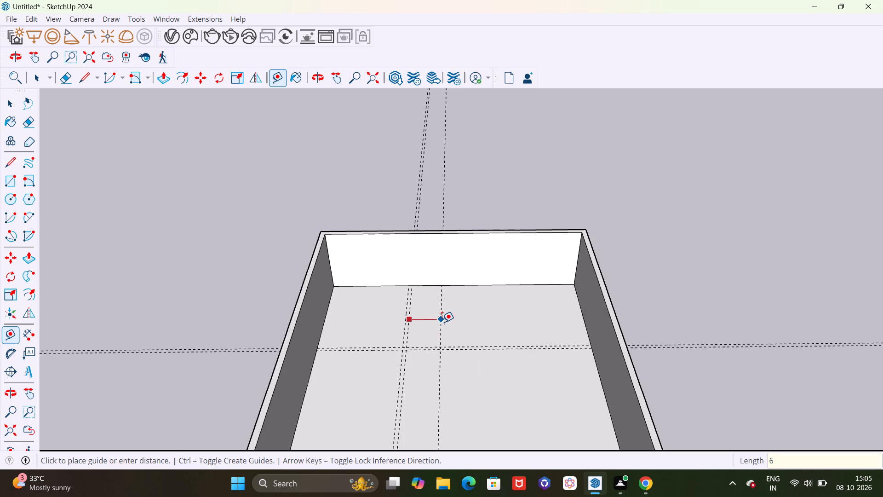
key(apostrophe)
key(Return)
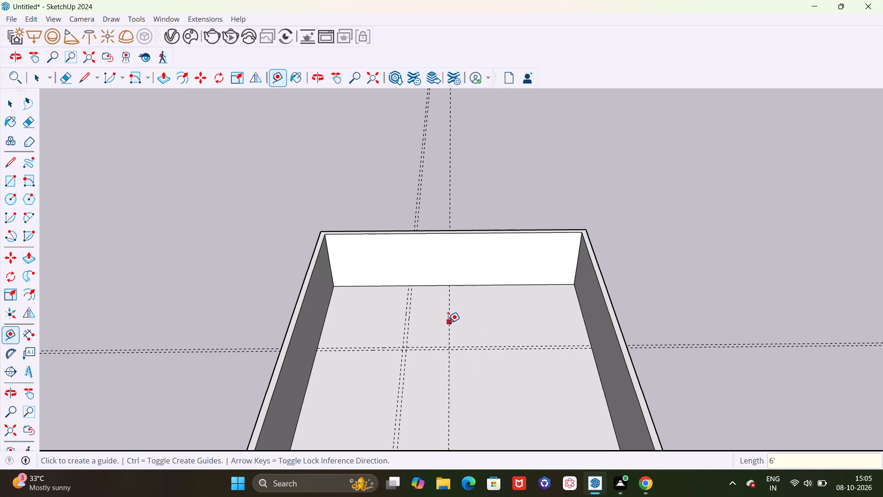
click(451, 321)
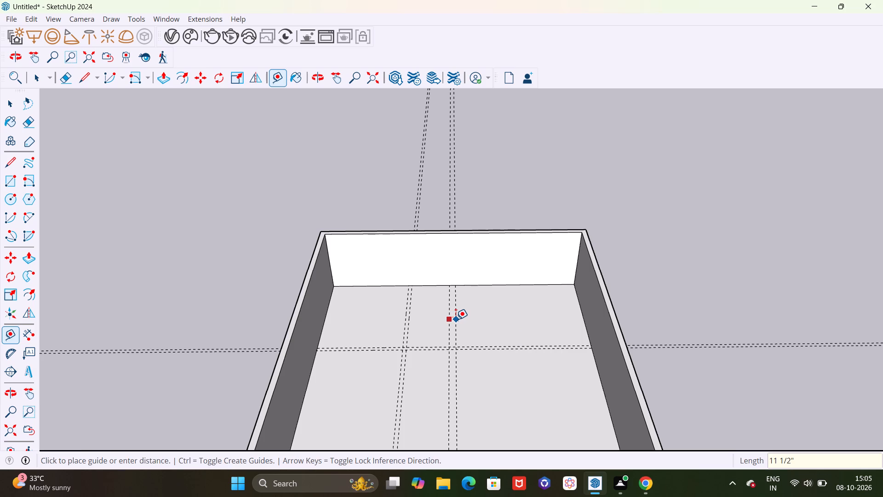
text(6")
key(Return)
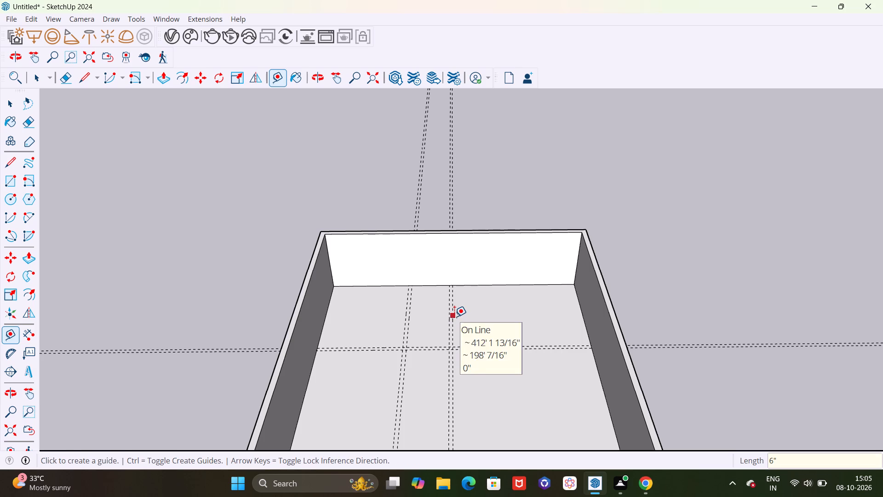
Start another parallel guide from the last lengthwise guide toward the right wall.
click(454, 317)
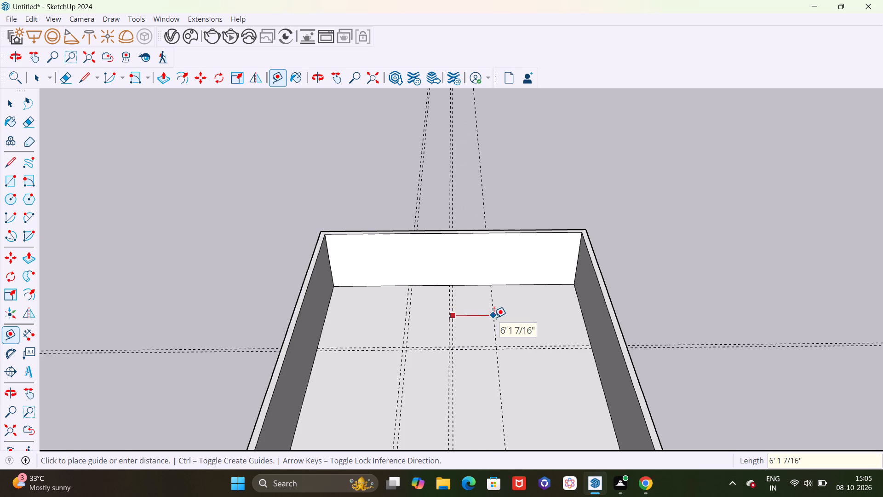
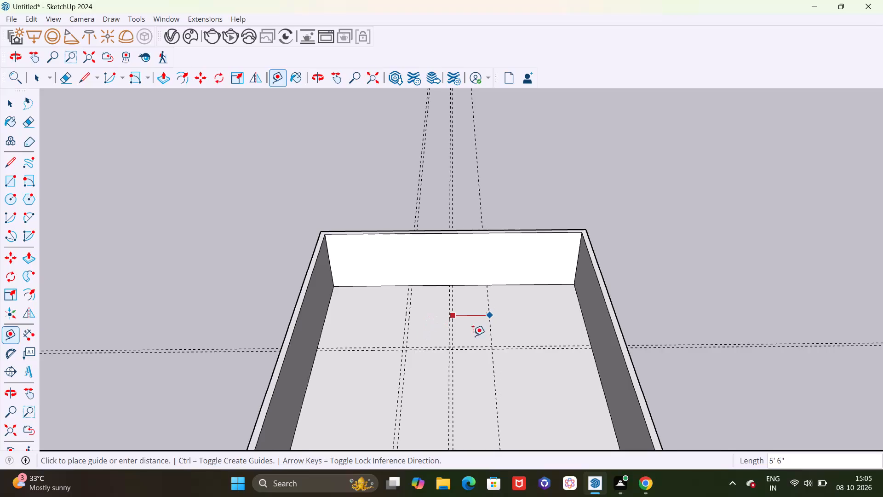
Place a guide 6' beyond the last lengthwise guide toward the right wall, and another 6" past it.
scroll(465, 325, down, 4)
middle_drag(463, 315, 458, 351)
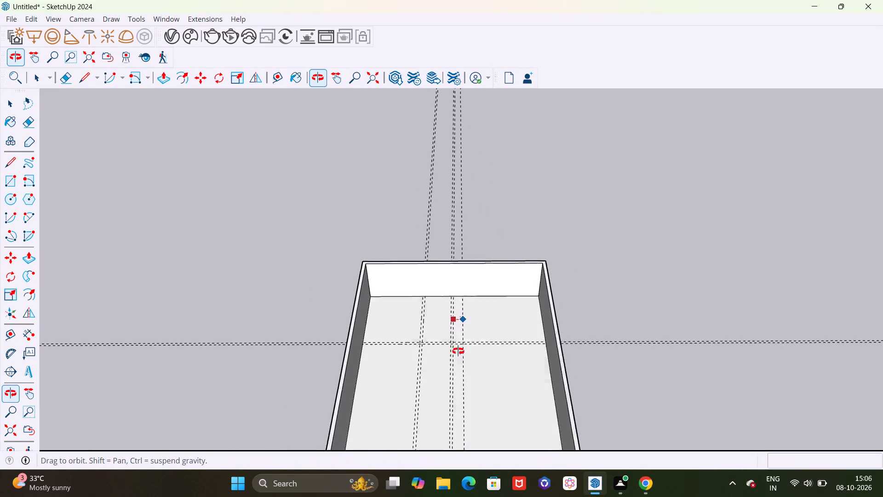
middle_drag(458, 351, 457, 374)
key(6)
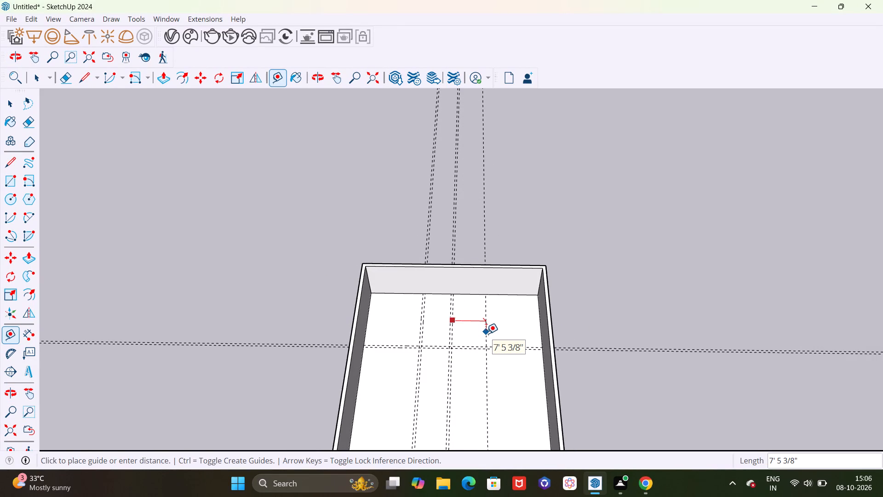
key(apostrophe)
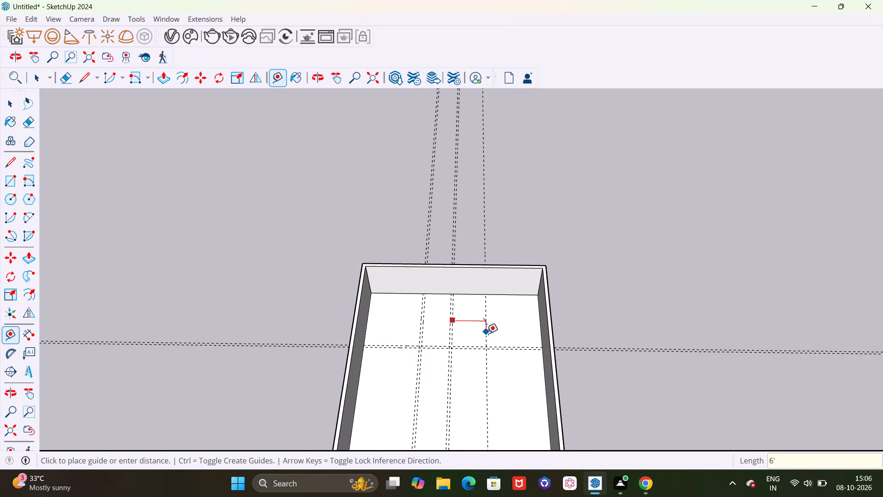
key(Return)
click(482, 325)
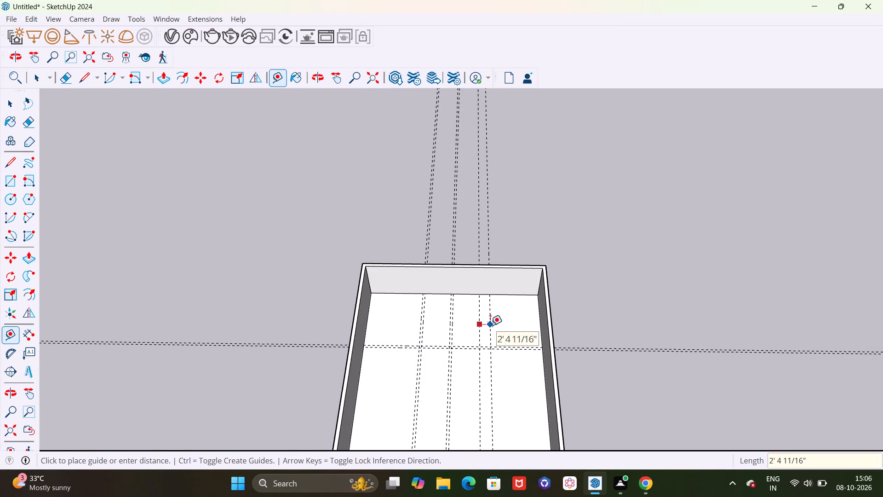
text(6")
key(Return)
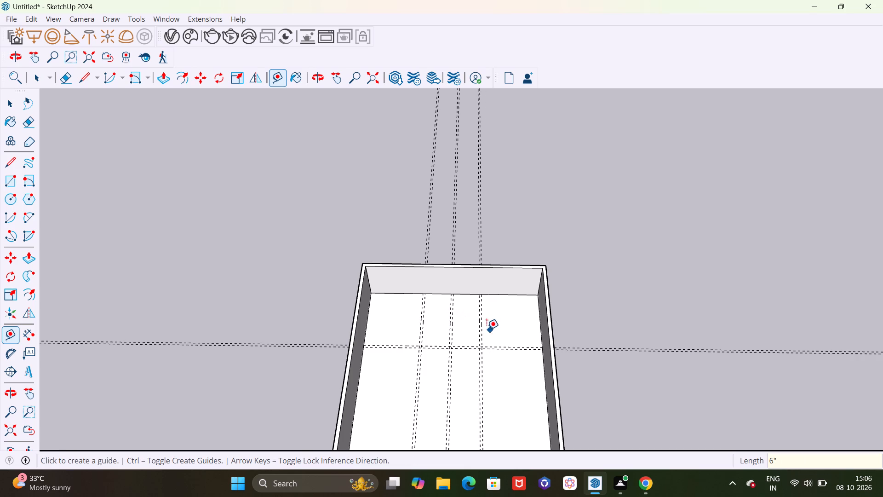
Measure the distance from the last lengthwise guide to the right wall's inner bottom edge.
scroll(480, 326, up, 14)
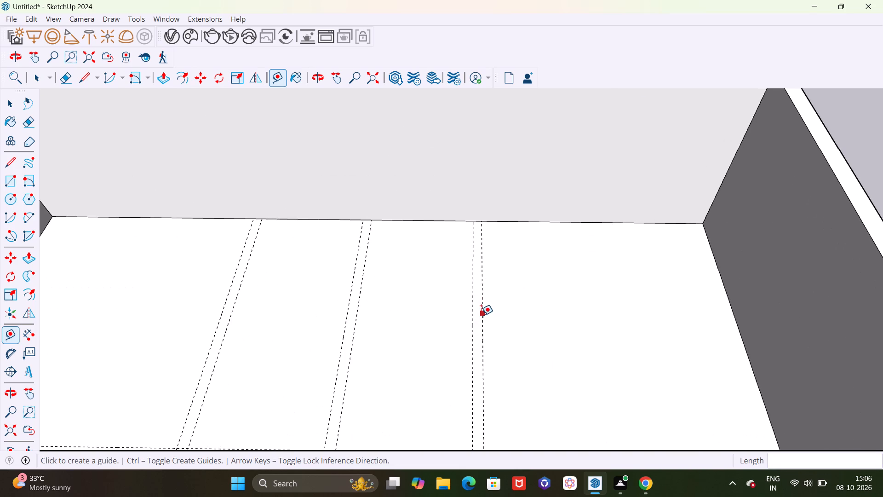
click(481, 315)
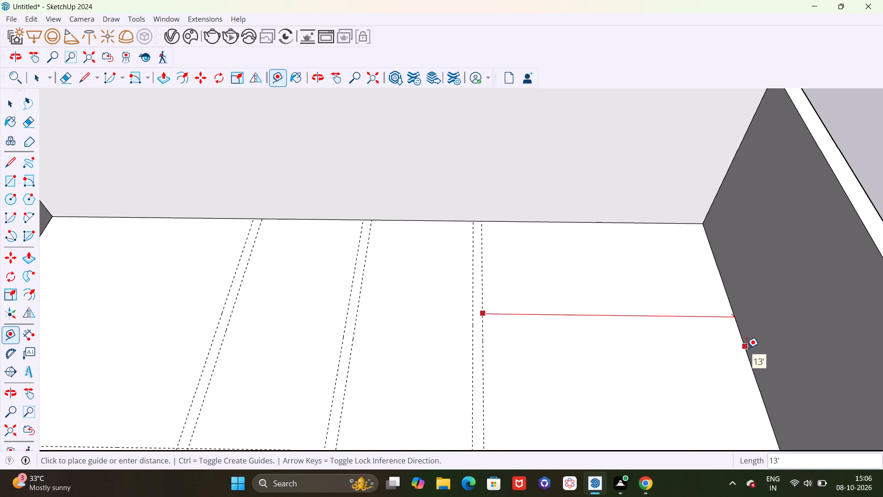
key(Escape)
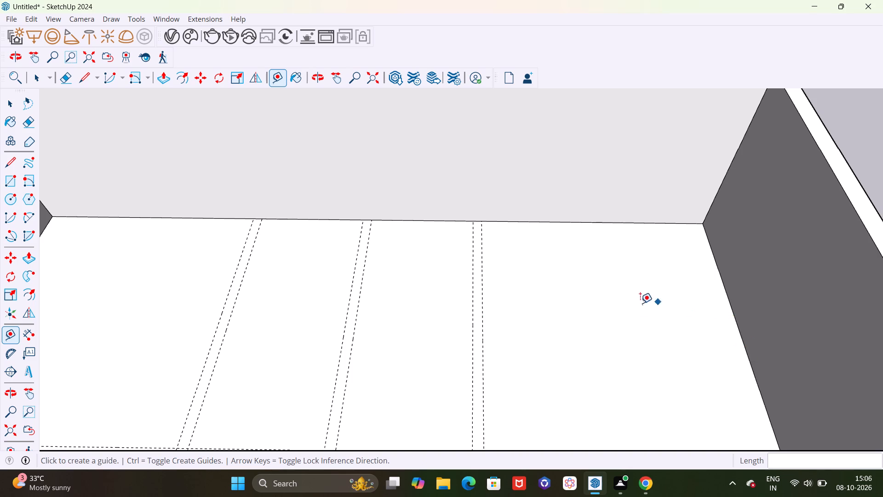
Examine the guide grid across the floor and where the guides cross near the back wall.
scroll(633, 303, down, 4)
scroll(598, 275, down, 8)
middle_drag(591, 277, 589, 308)
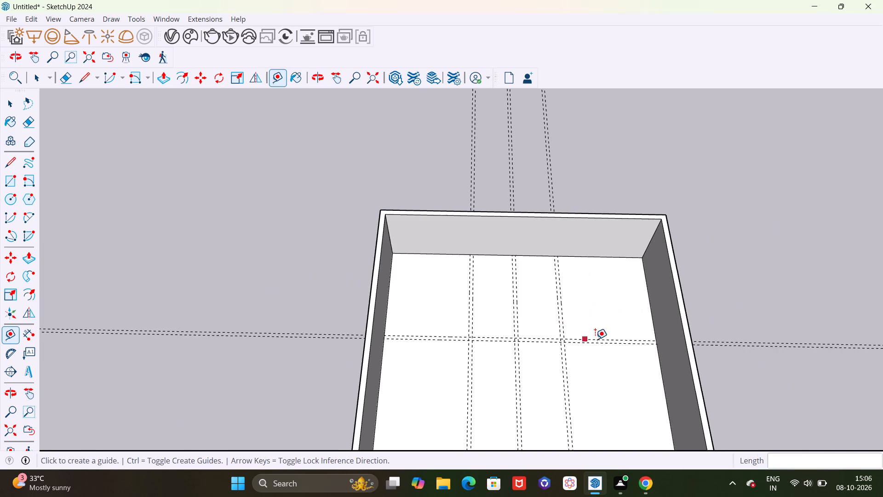
scroll(594, 339, up, 5)
scroll(533, 326, down, 5)
scroll(551, 343, up, 3)
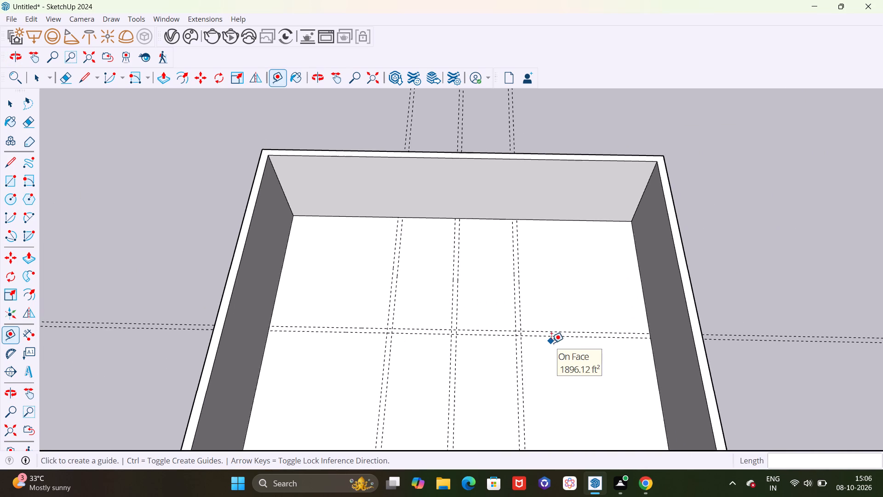
scroll(549, 270, down, 12)
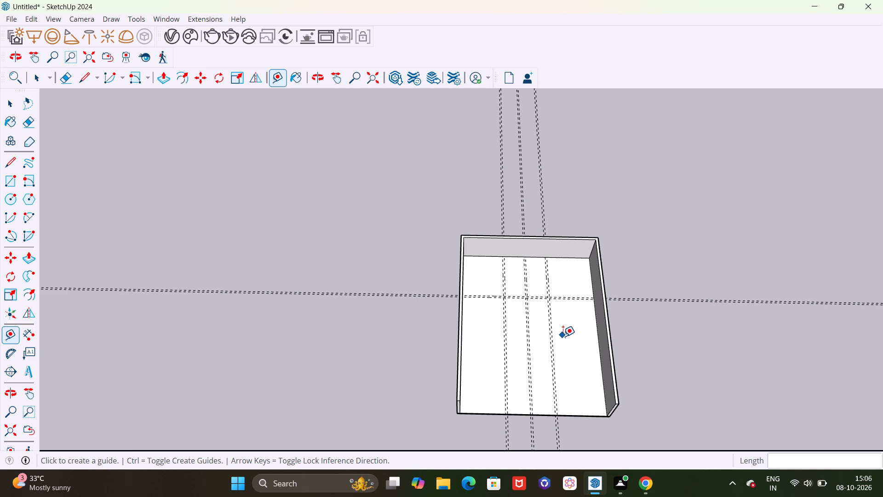
scroll(519, 280, up, 4)
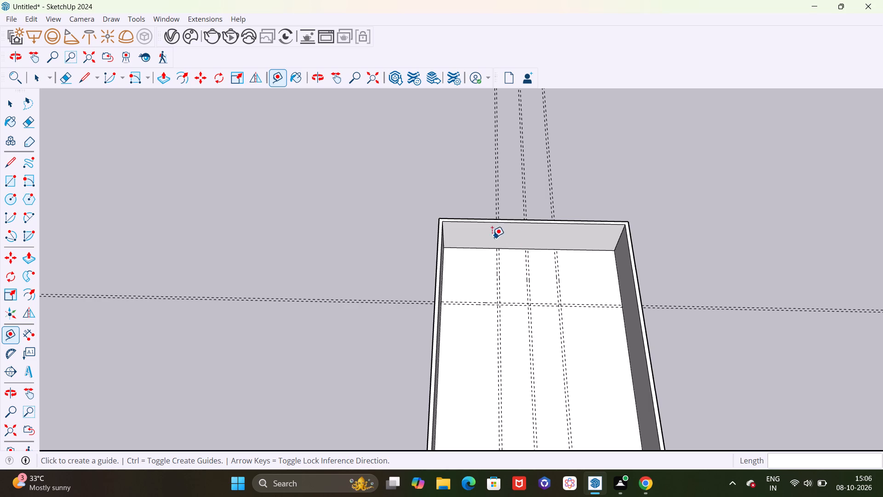
scroll(483, 248, down, 1)
middle_drag(513, 271, 499, 330)
scroll(485, 272, up, 4)
scroll(448, 225, up, 3)
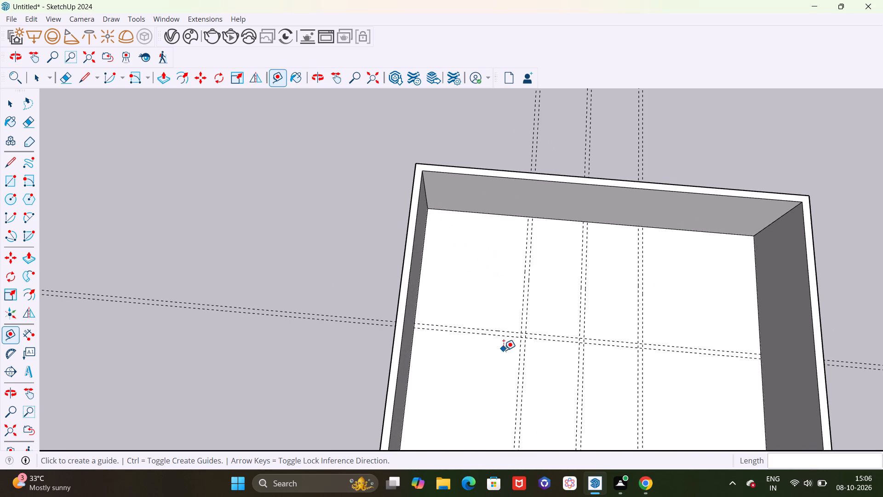
middle_drag(527, 318, 495, 275)
scroll(470, 245, up, 4)
scroll(424, 261, down, 7)
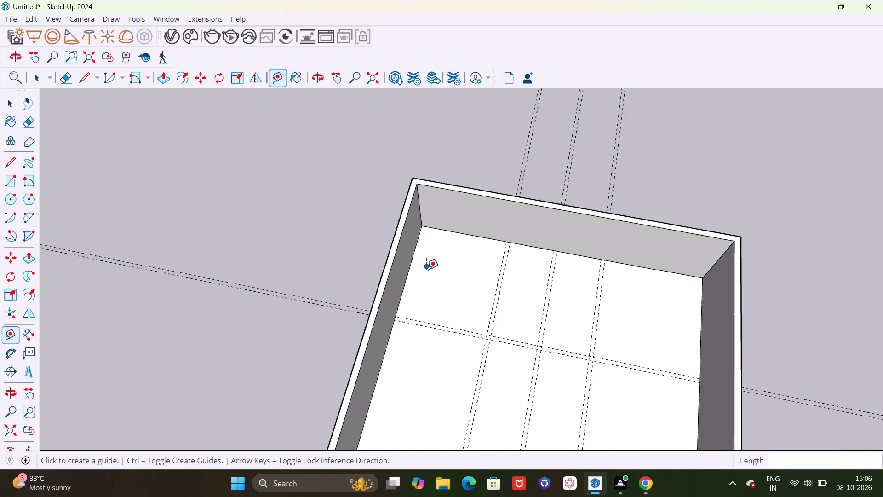
middle_drag(450, 300, 484, 303)
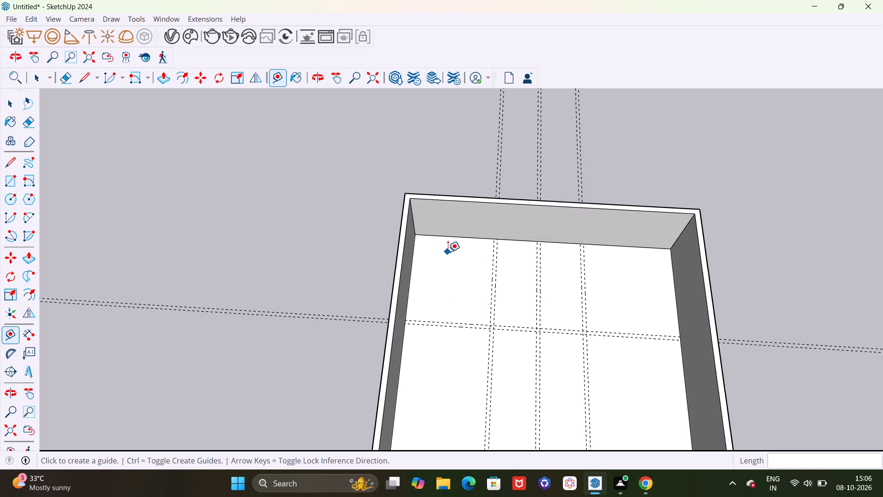
Draw floor rectangles of 14' 6" by 19' and 14' by 18' 6" from the back-left inner corner to the guide intersections.
key(r)
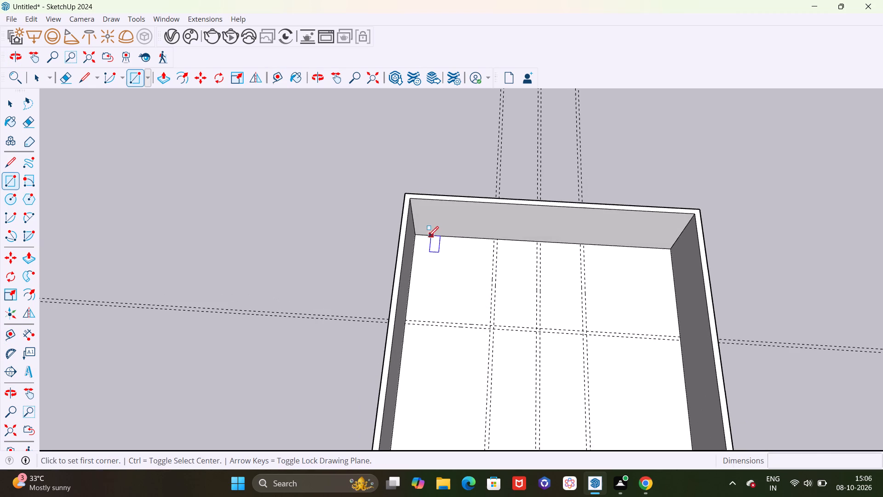
scroll(422, 238, up, 4)
click(418, 231)
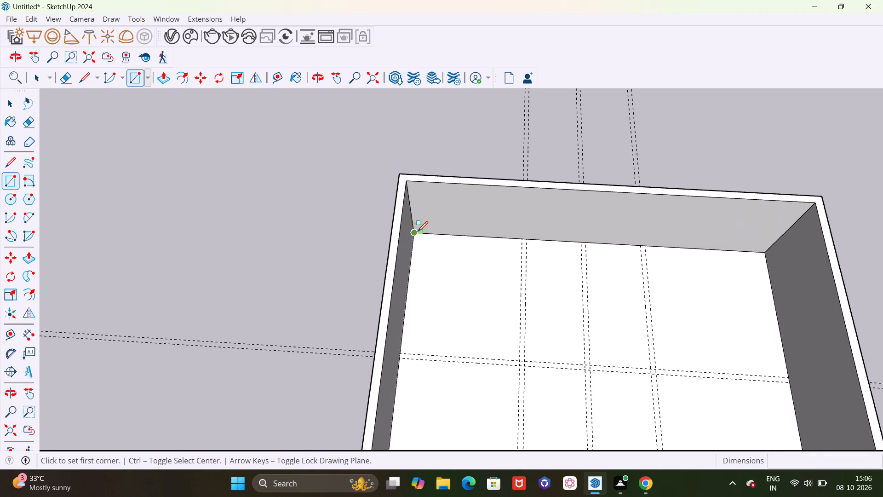
click(593, 370)
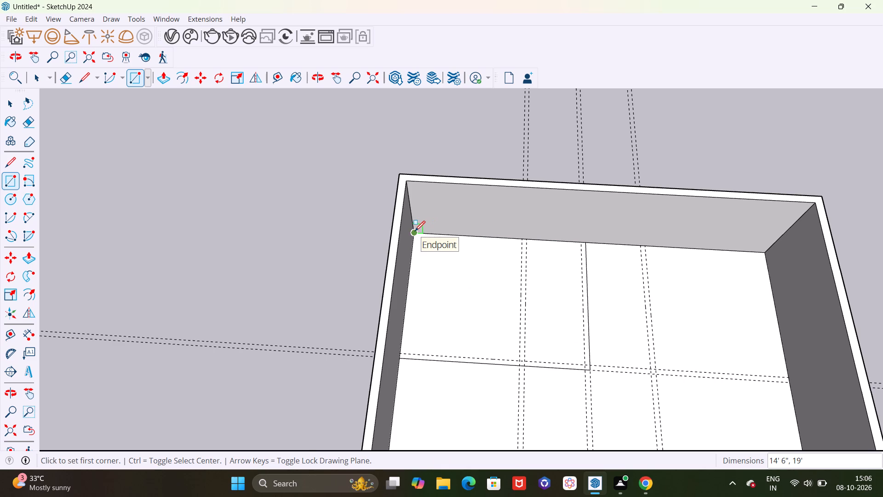
click(415, 231)
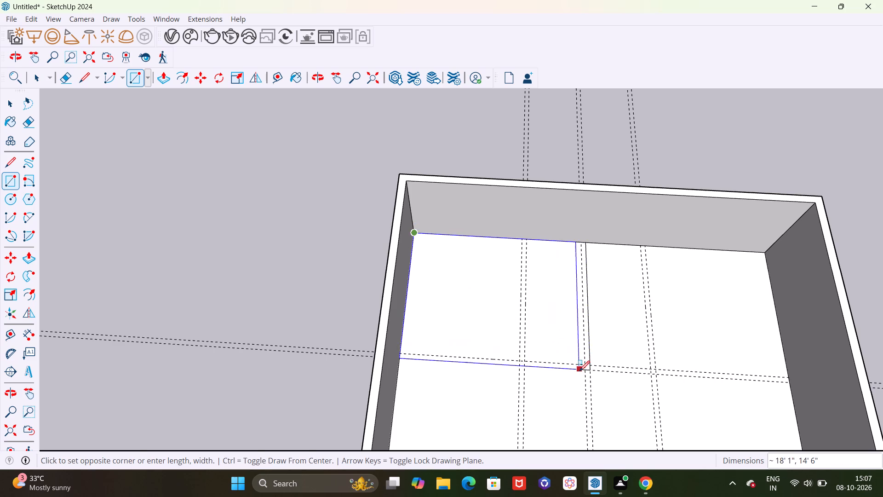
click(586, 364)
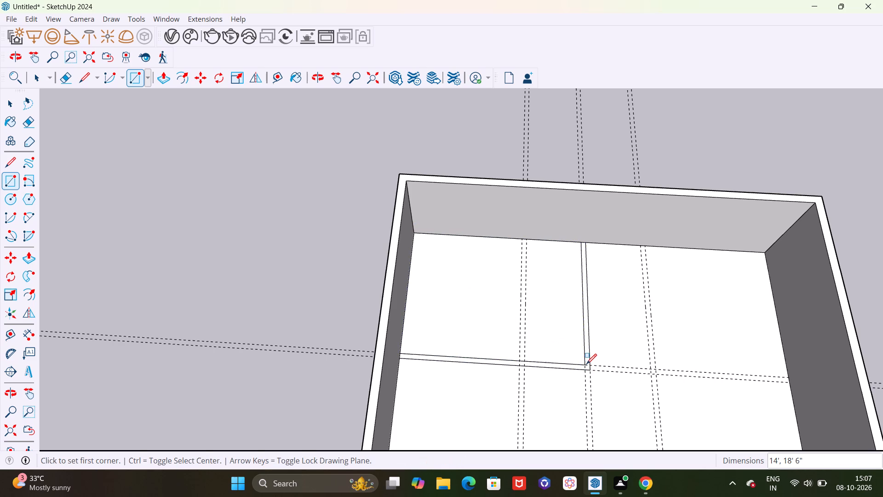
Draw floor rectangles of 19' 6" by 14' 6" and 14' by 19' 6" from the guide intersections to the back-right inner corner.
scroll(407, 267, down, 5)
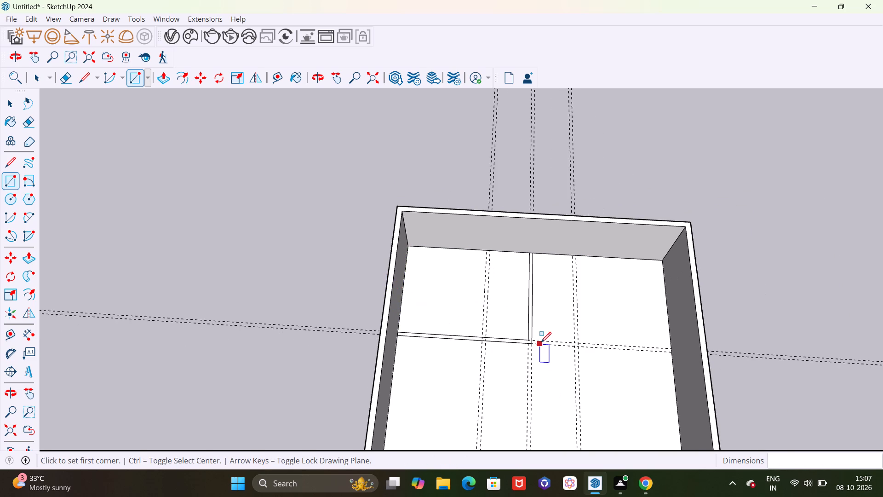
scroll(545, 341, up, 11)
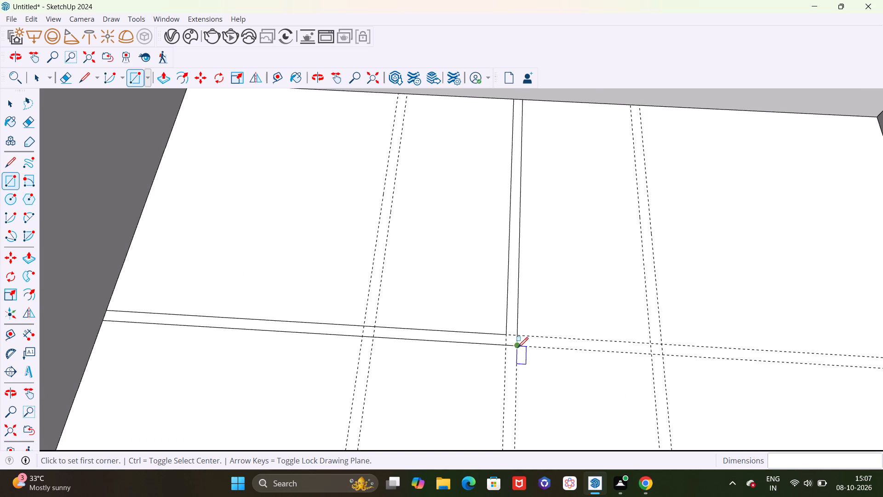
click(518, 348)
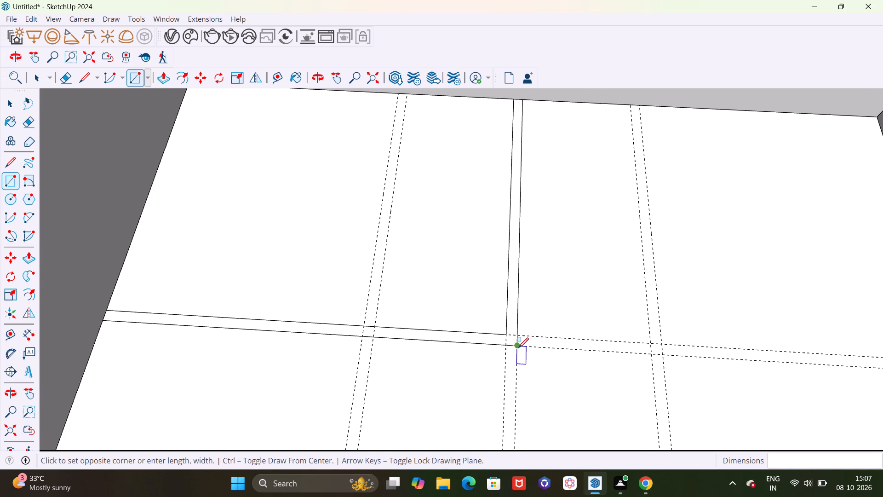
scroll(518, 348, down, 6)
click(740, 204)
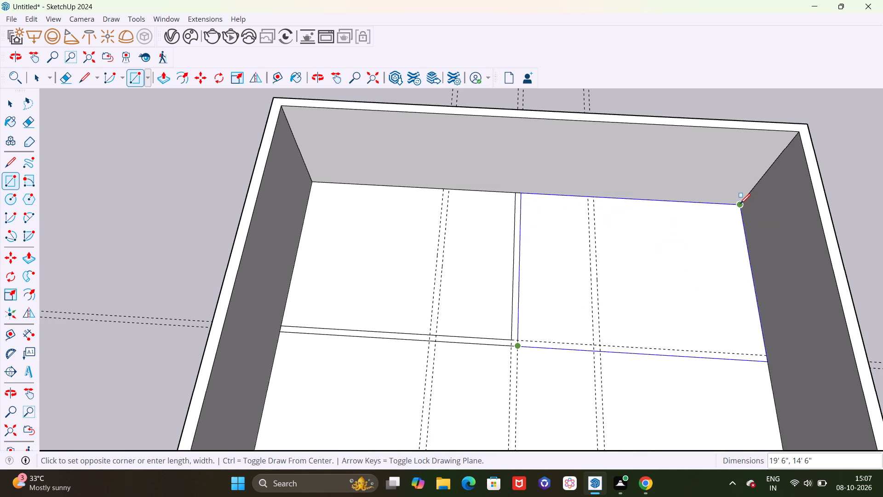
click(519, 340)
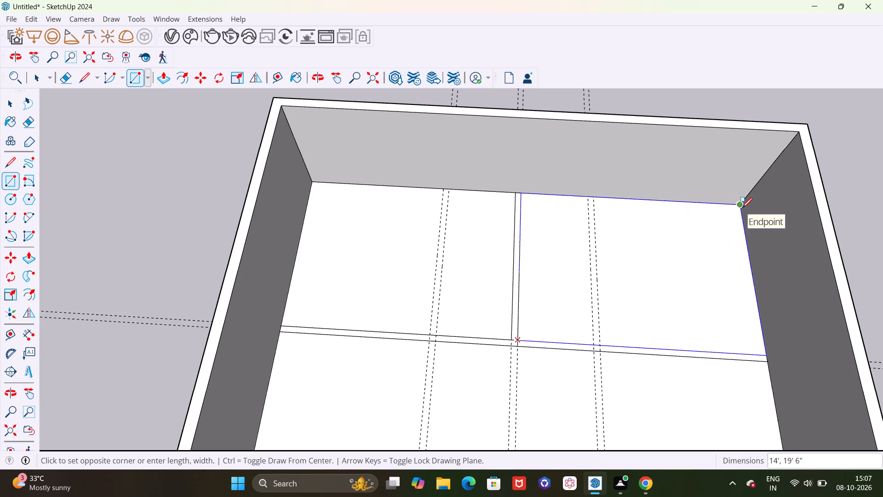
click(742, 208)
Erase all lengthwise and crosswise guides, keeping the interior wall outlines on the floor.
scroll(673, 301, down, 8)
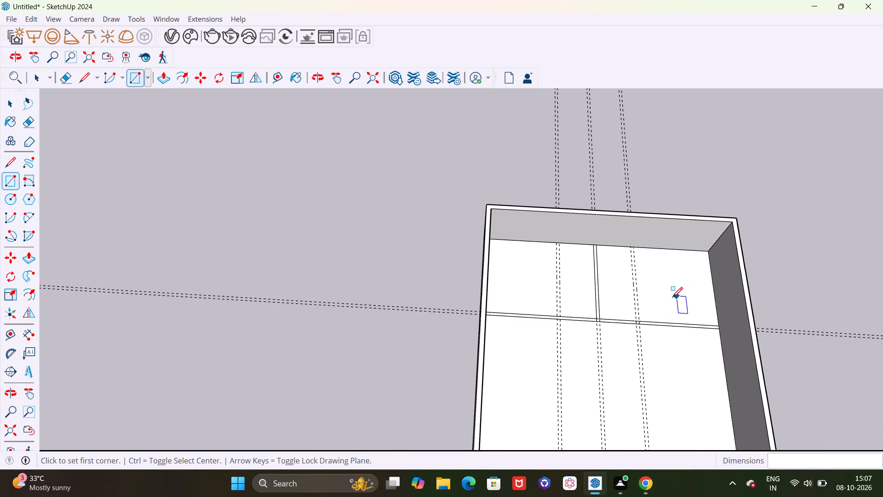
scroll(573, 305, up, 10)
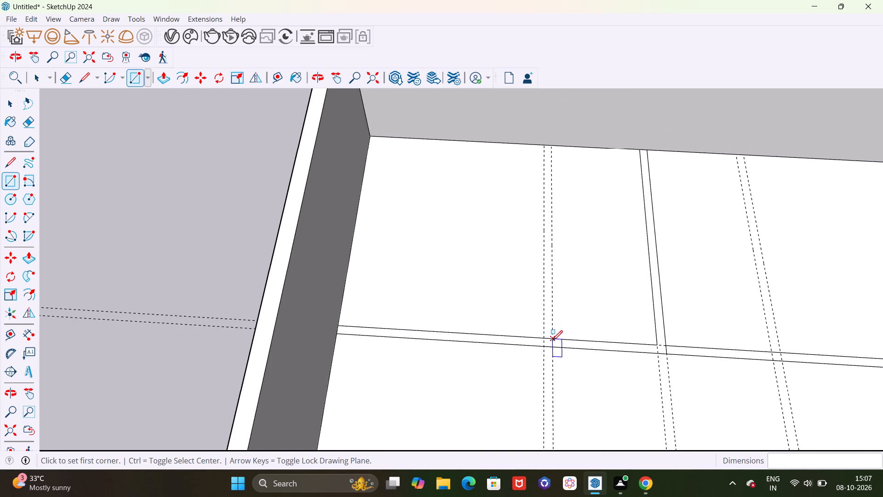
scroll(512, 310, down, 2)
scroll(458, 290, down, 9)
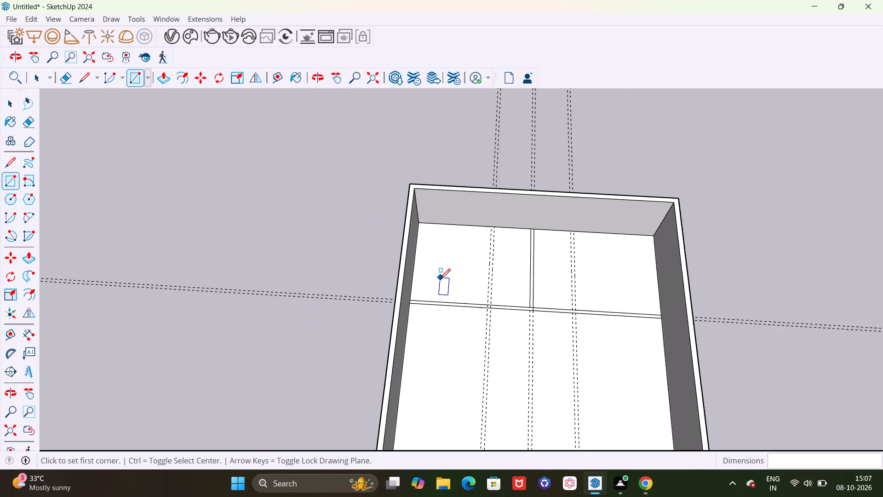
scroll(440, 279, down, 2)
middle_drag(474, 344, 493, 369)
scroll(493, 351, down, 3)
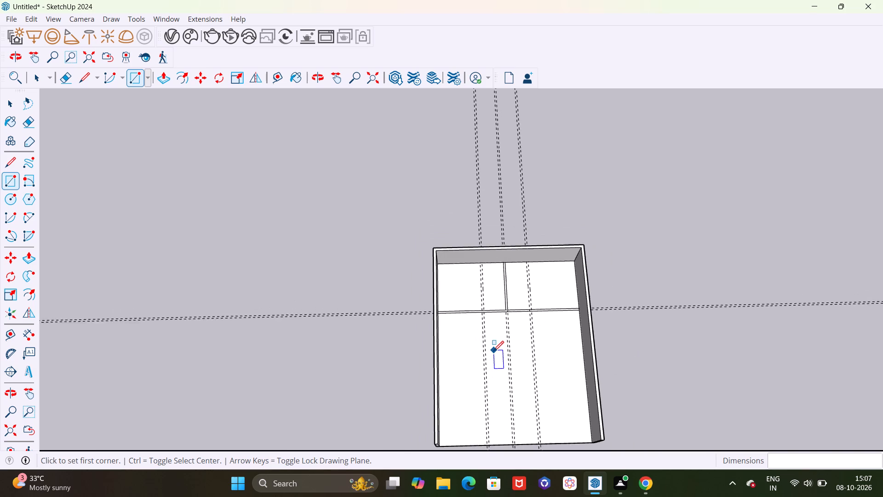
scroll(493, 351, down, 1)
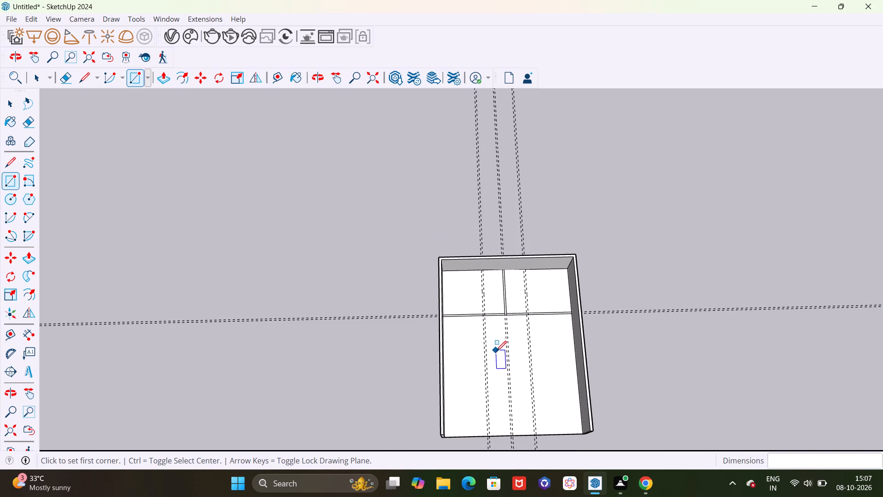
key(e)
drag(470, 210, 620, 200)
drag(720, 314, 731, 360)
drag(660, 285, 661, 300)
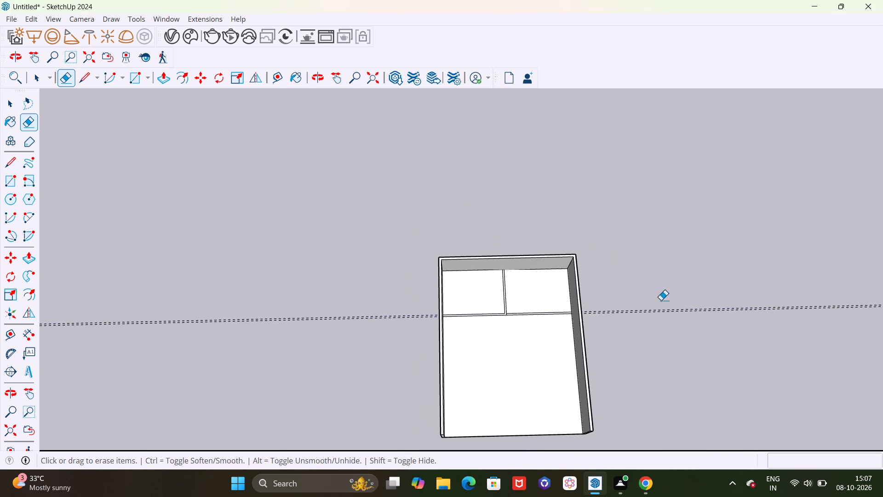
drag(661, 300, 664, 319)
Examine the interior wall outlines of the two back rooms within the whole floor plan.
scroll(551, 308, up, 4)
scroll(487, 358, down, 3)
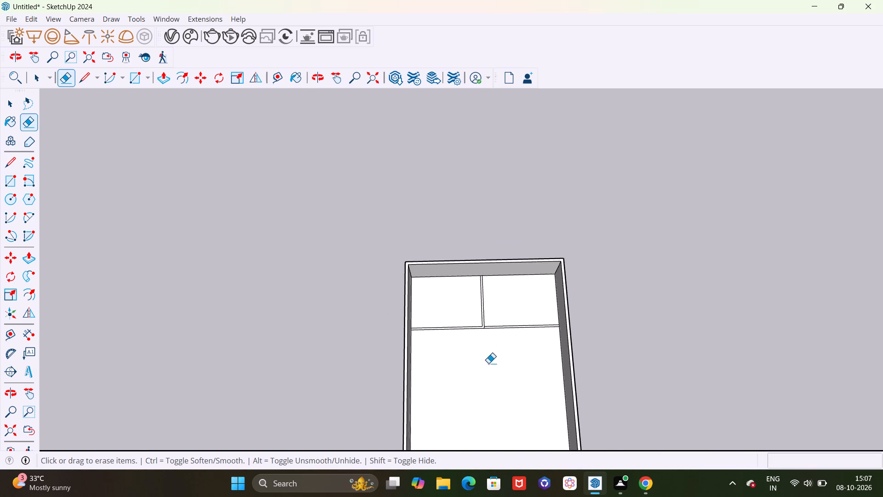
middle_drag(491, 363, 491, 346)
scroll(489, 325, up, 4)
key(space)
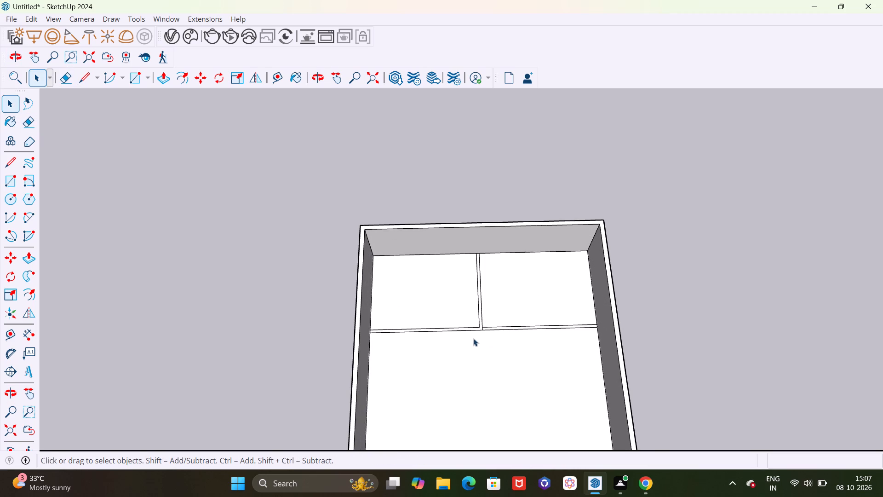
scroll(442, 325, up, 4)
scroll(457, 347, down, 12)
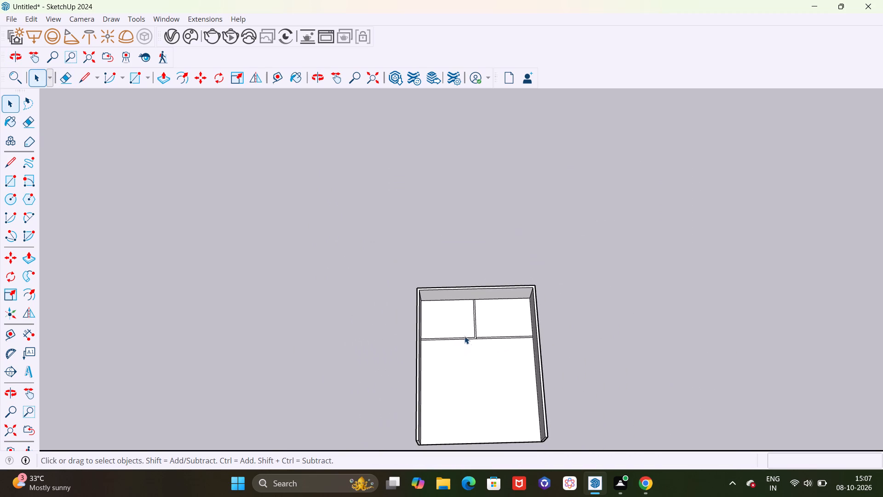
middle_drag(459, 331, 454, 343)
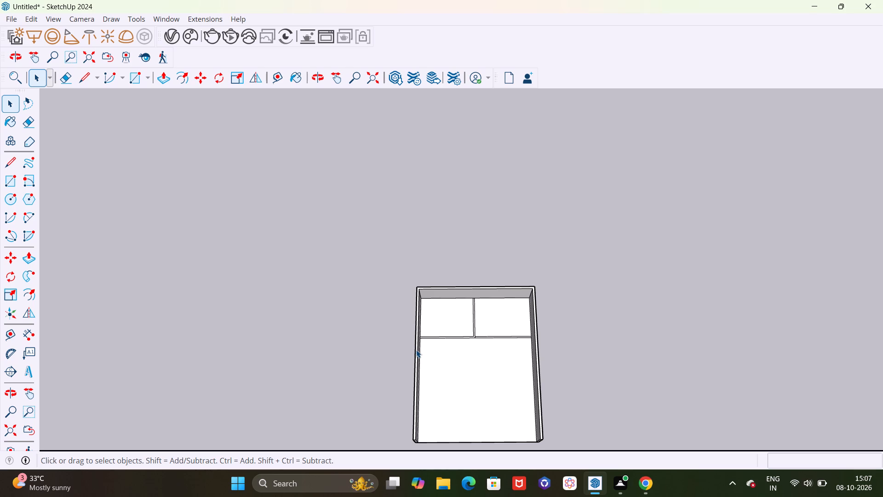
Examine the two back rooms and the open floor in front of them within the outer walls.
scroll(416, 350, up, 9)
scroll(505, 387, up, 4)
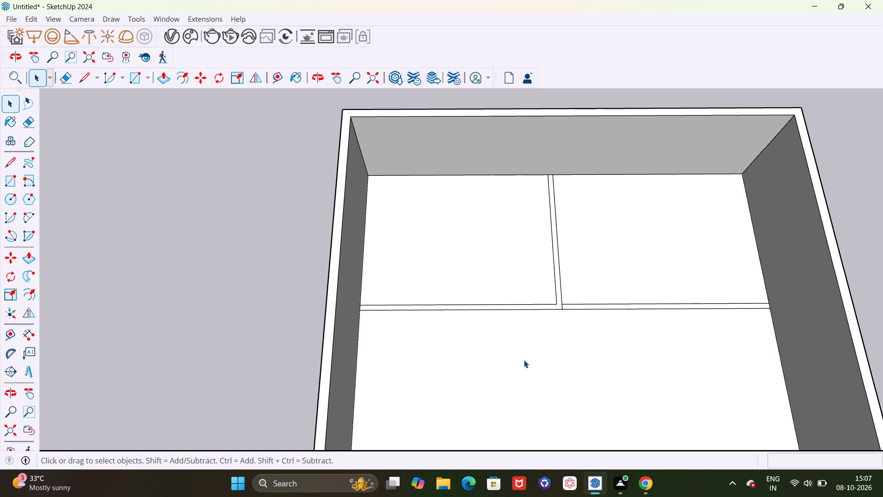
scroll(524, 360, down, 7)
middle_drag(530, 374, 544, 376)
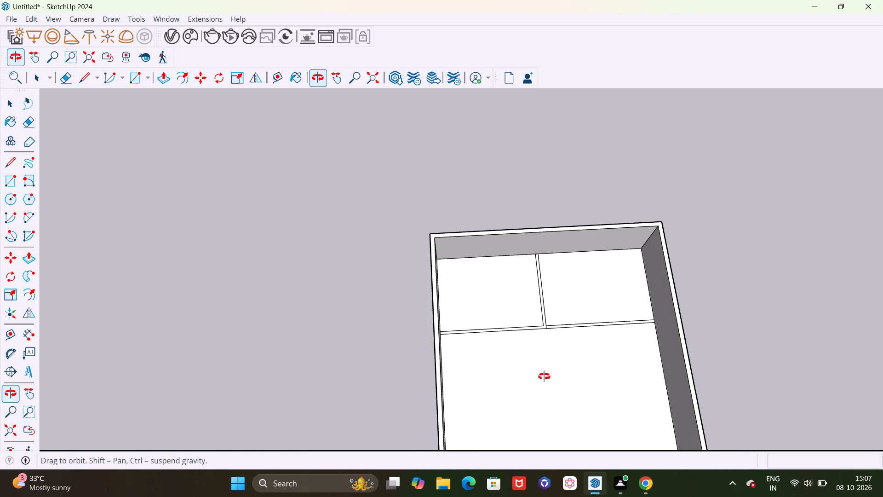
middle_drag(544, 376, 548, 376)
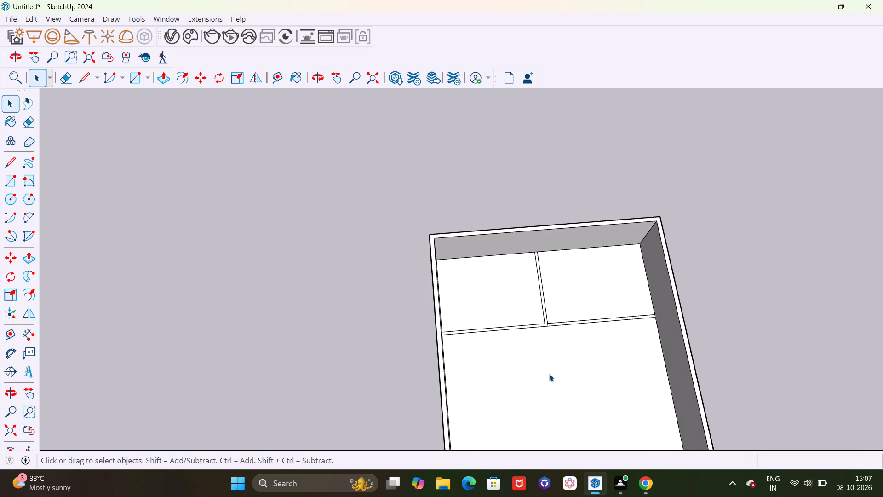
scroll(524, 363, down, 4)
middle_drag(527, 363, 515, 388)
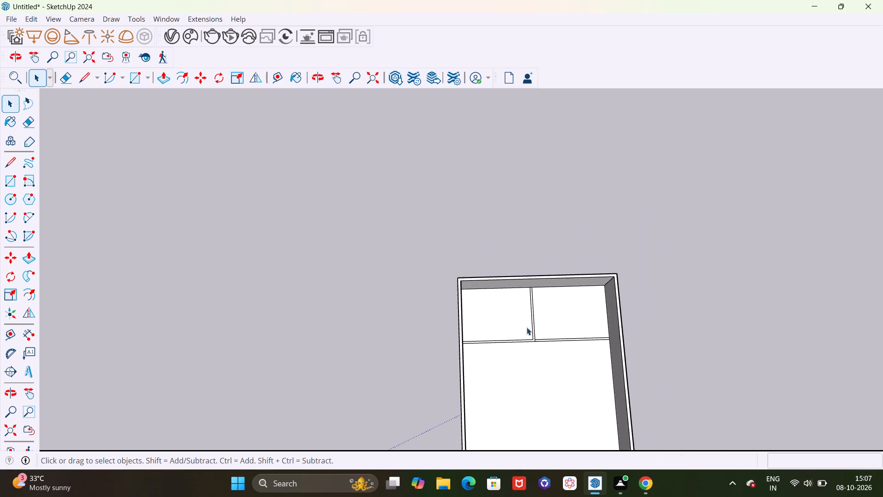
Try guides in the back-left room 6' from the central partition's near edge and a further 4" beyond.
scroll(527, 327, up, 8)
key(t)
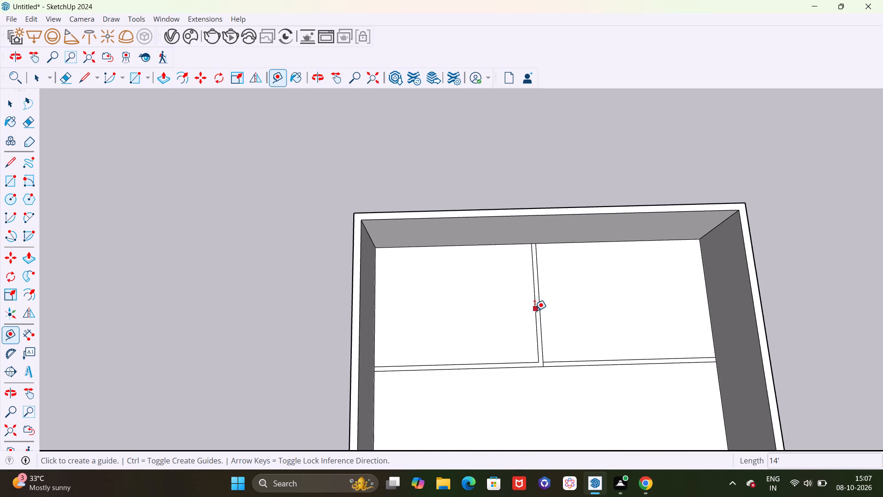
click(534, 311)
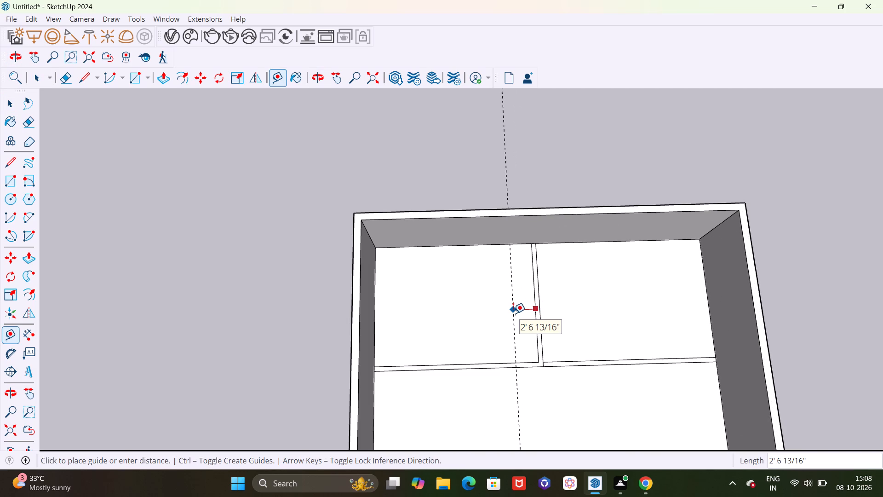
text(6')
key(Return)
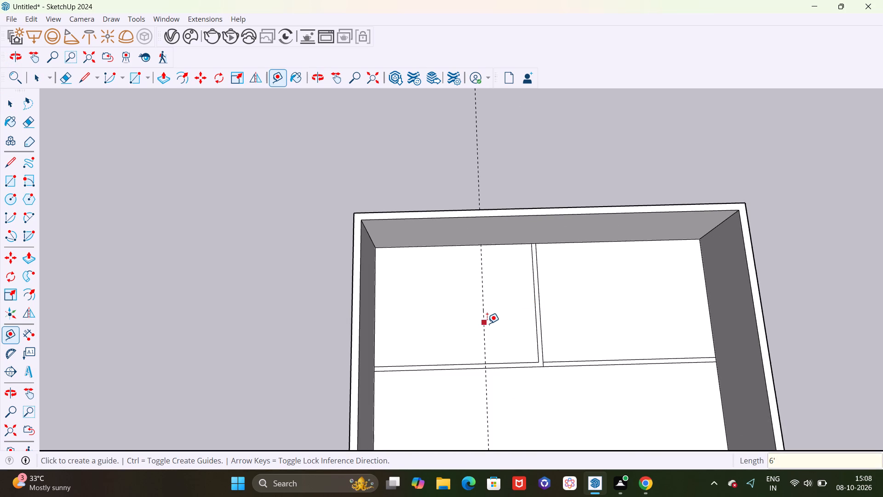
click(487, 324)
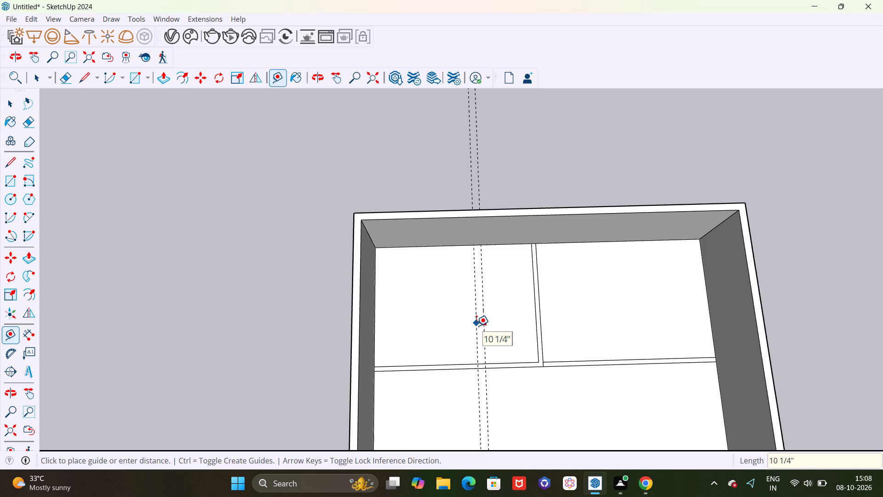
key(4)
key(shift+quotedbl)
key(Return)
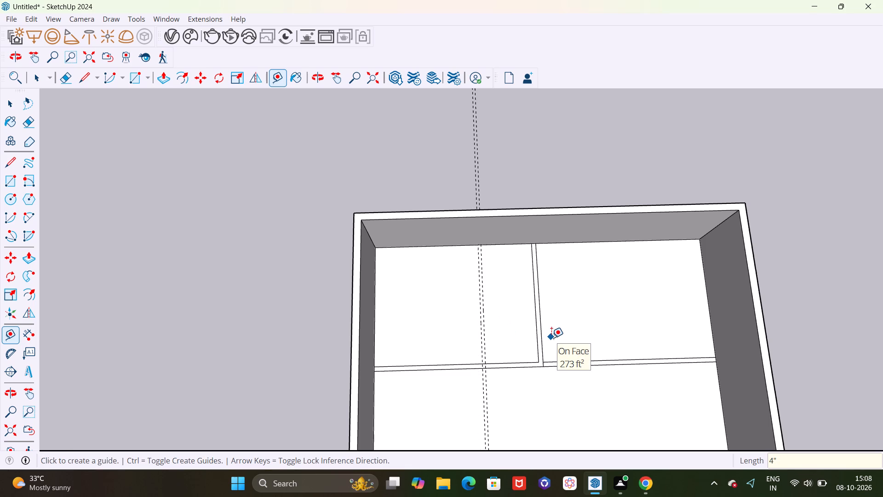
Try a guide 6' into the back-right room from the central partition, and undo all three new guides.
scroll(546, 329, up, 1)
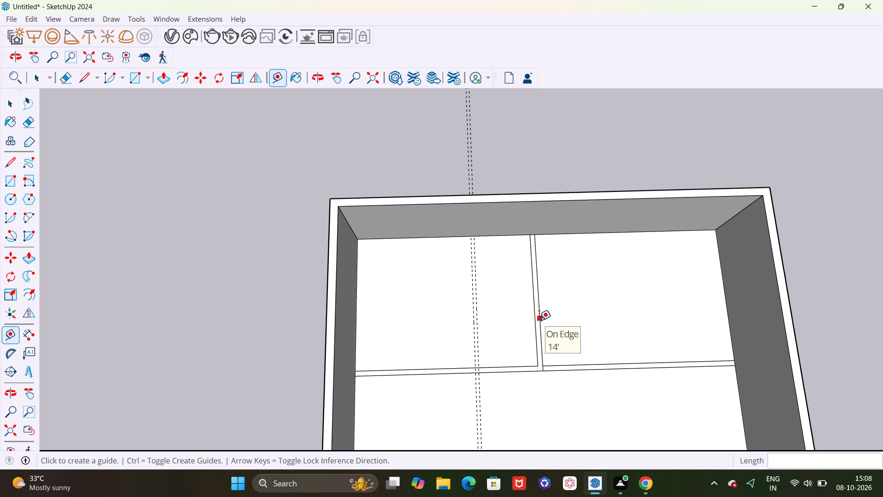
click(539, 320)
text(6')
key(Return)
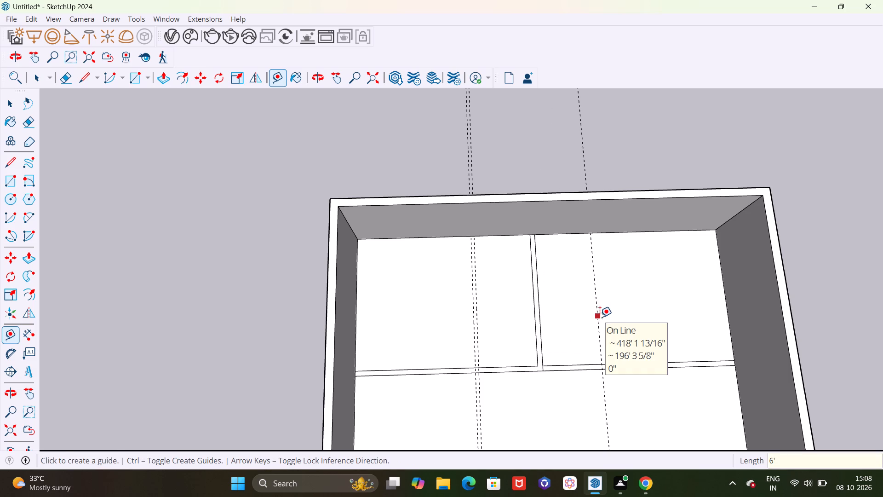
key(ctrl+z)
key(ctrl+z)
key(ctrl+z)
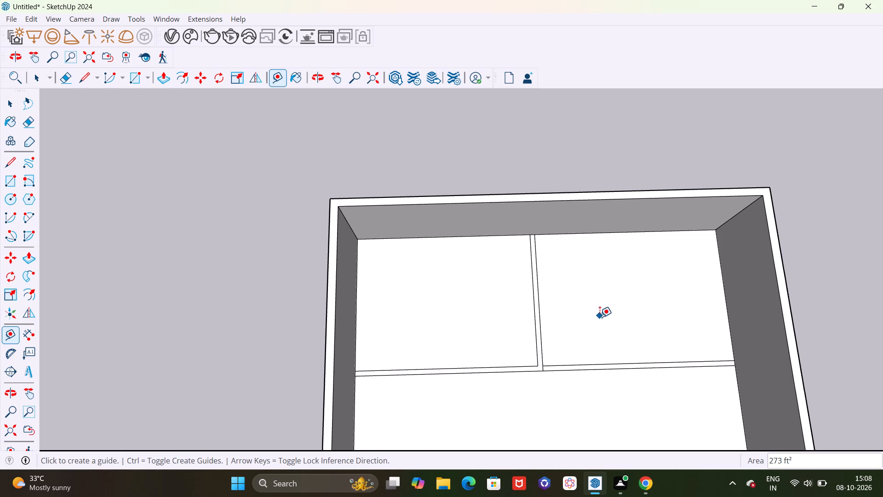
Place guides in the back-left room 6' from the central partition's near edge and a further 6" beyond.
click(534, 319)
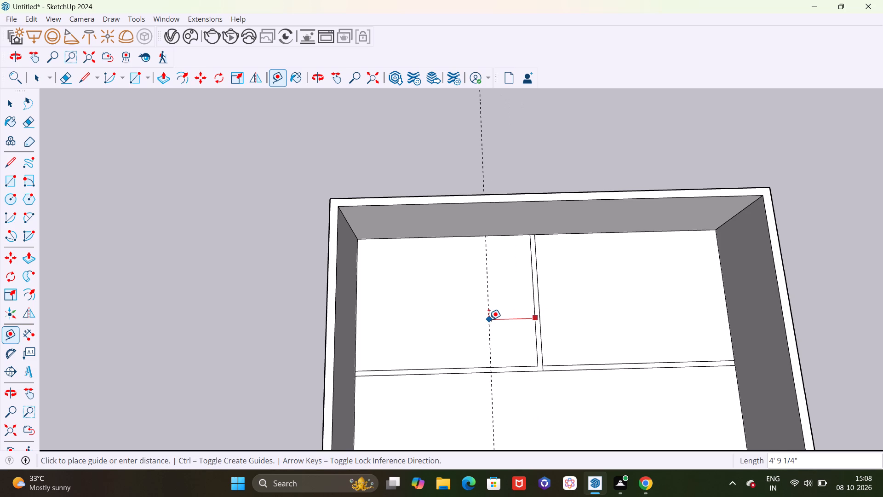
text(6')
key(Return)
click(476, 322)
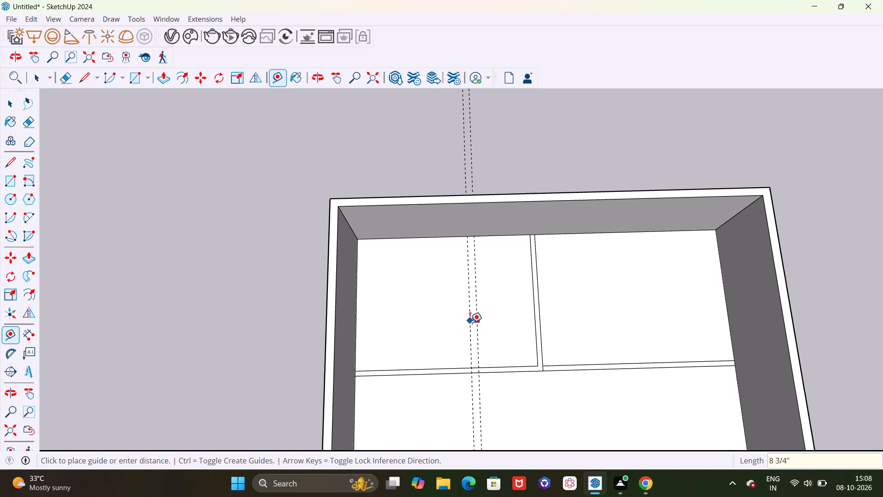
text(6")
key(Return)
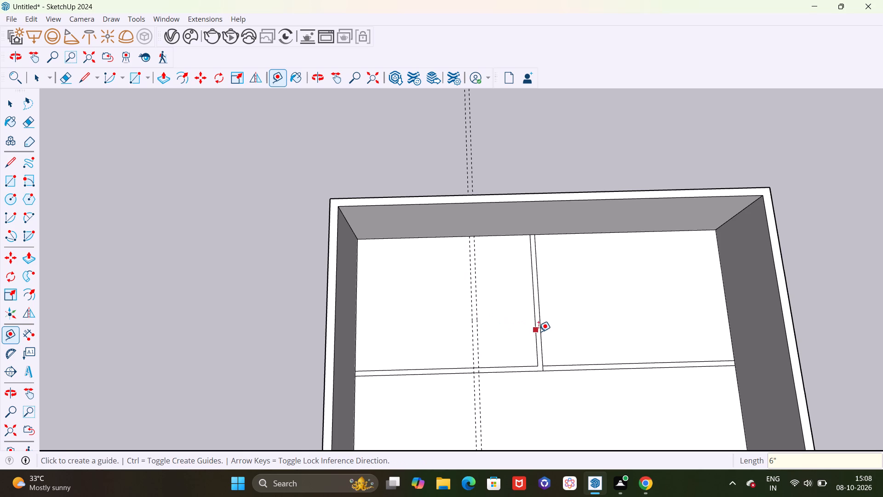
Place guides in the back-right room 6' from the central partition's near edge and a further 6" beyond.
scroll(539, 316, up, 3)
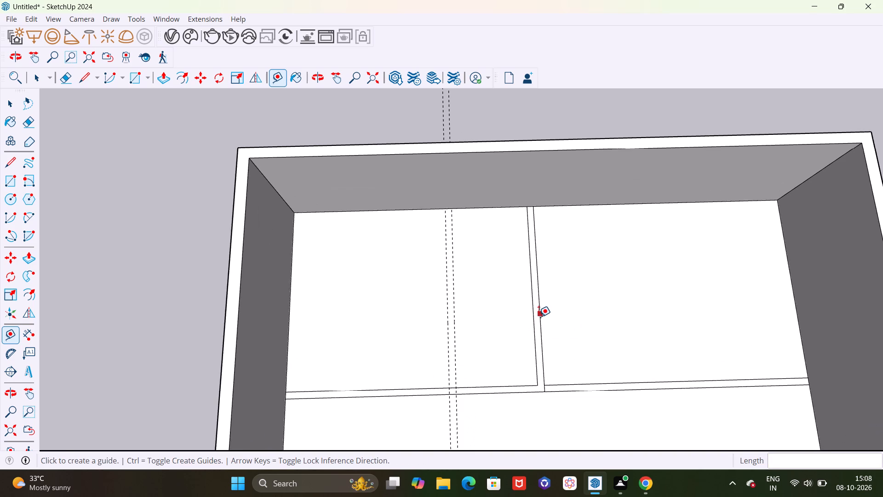
click(539, 317)
text(6')
key(Return)
click(618, 309)
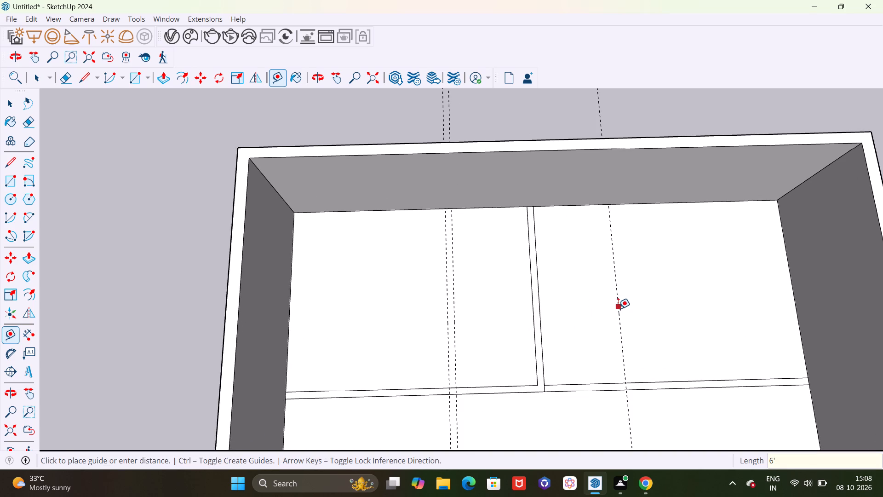
text(6")
key(Return)
scroll(512, 309, down, 9)
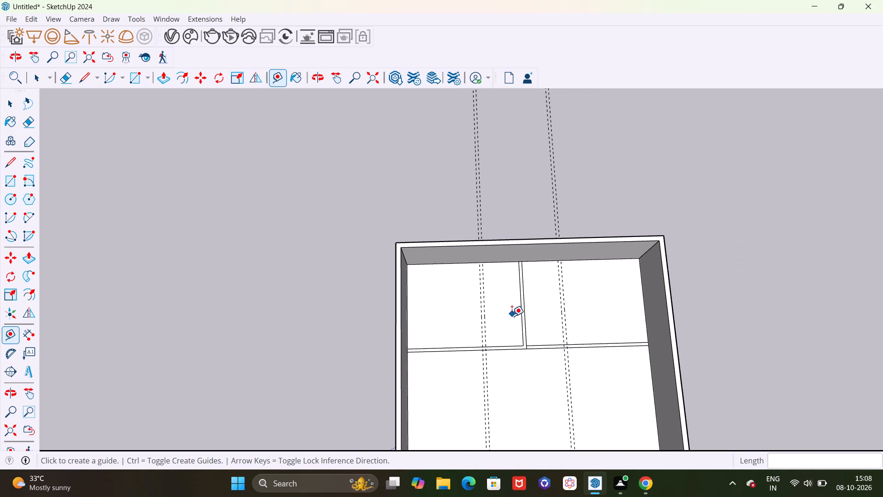
key(space)
Draw a 6" by 14' wall rectangle between each guide pair, from the crosswise wall outline to the back wall.
scroll(473, 313, down, 3)
scroll(405, 311, down, 2)
scroll(477, 319, up, 3)
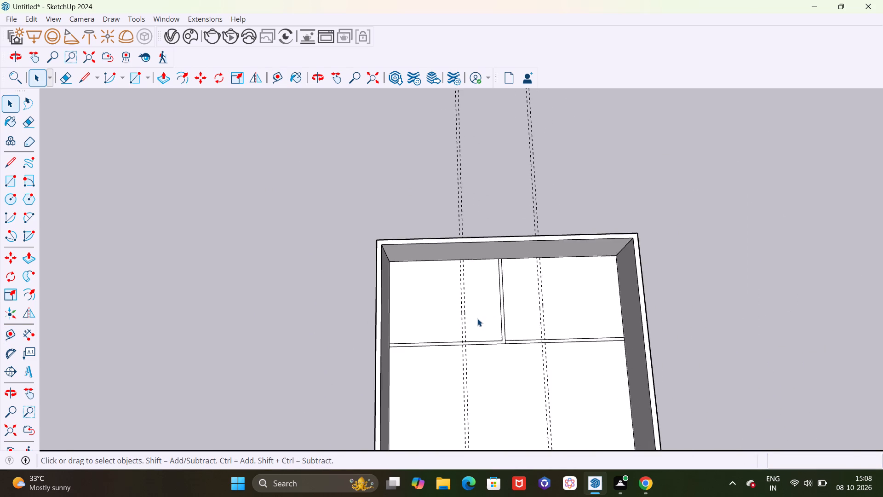
scroll(477, 318, up, 8)
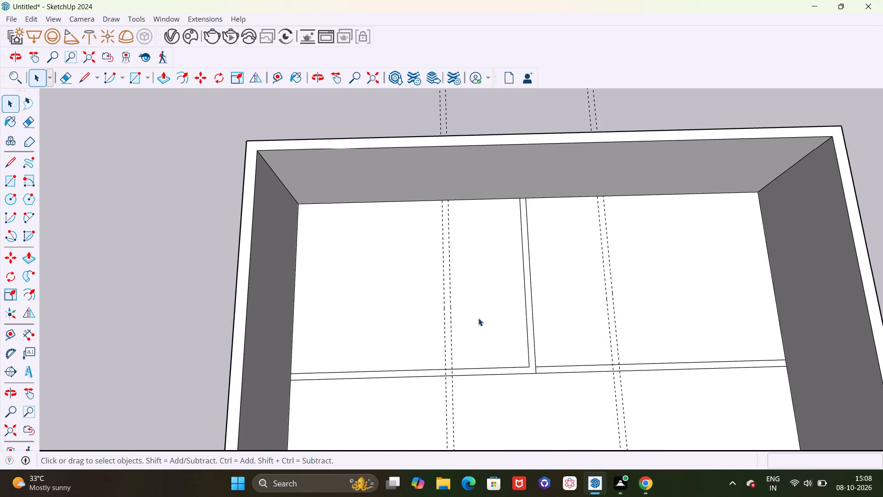
key(r)
click(453, 368)
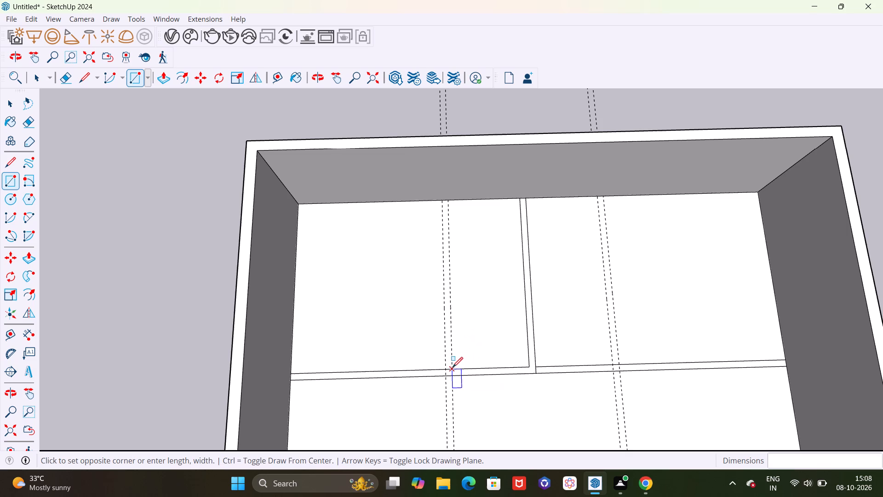
click(441, 201)
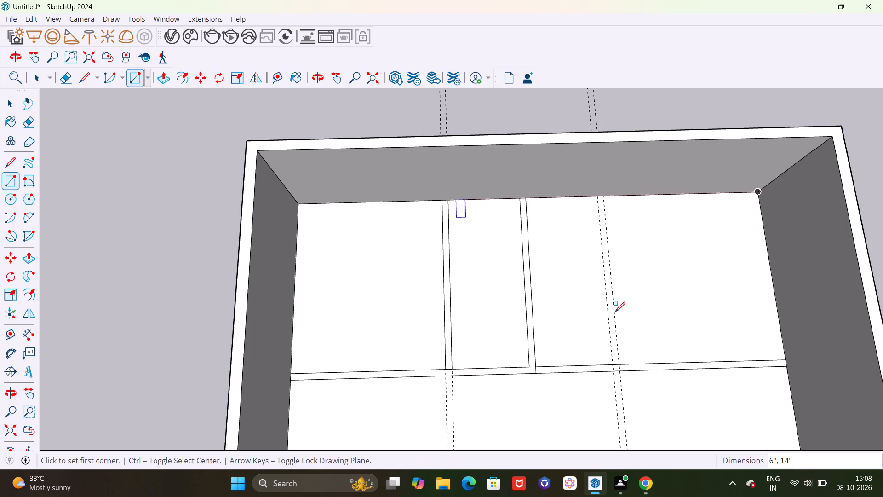
click(620, 364)
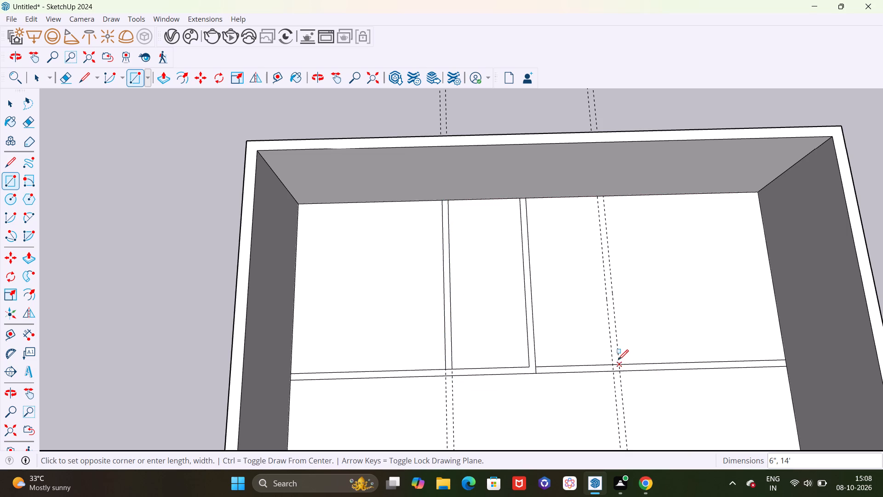
click(599, 198)
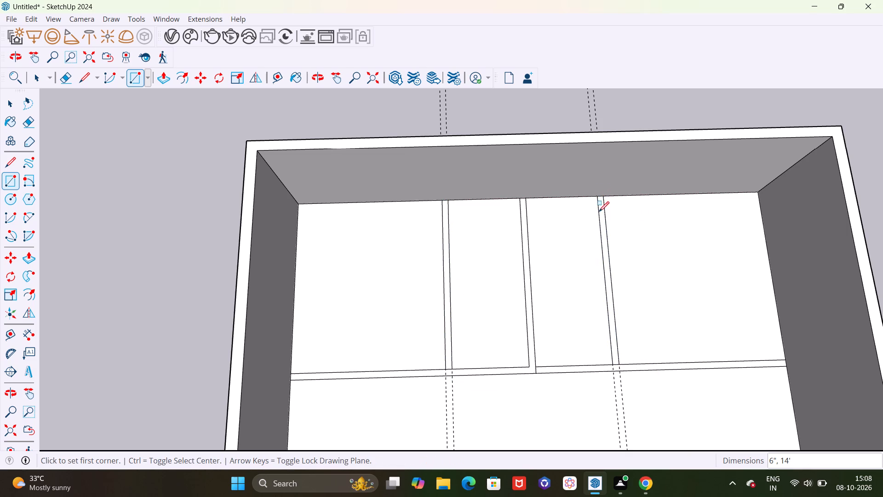
scroll(575, 289, down, 7)
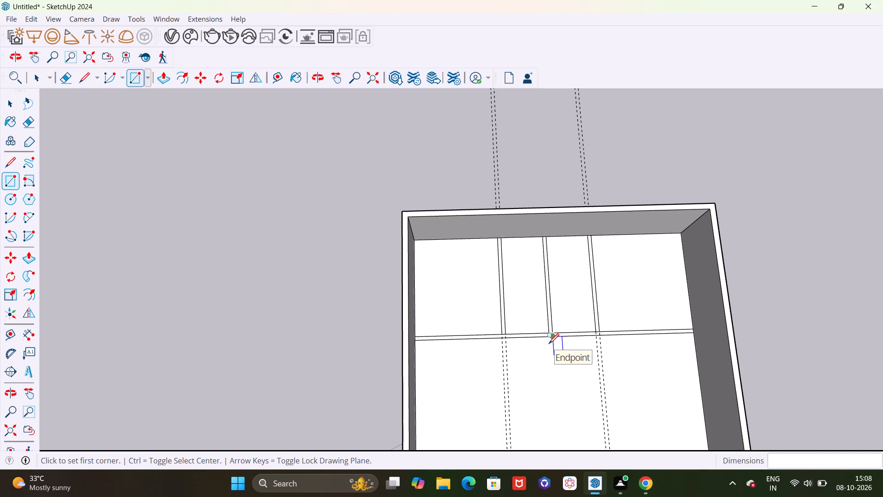
key(space)
Erase the four lengthwise guides, keeping the new partition outlines on the floor.
scroll(525, 331, down, 4)
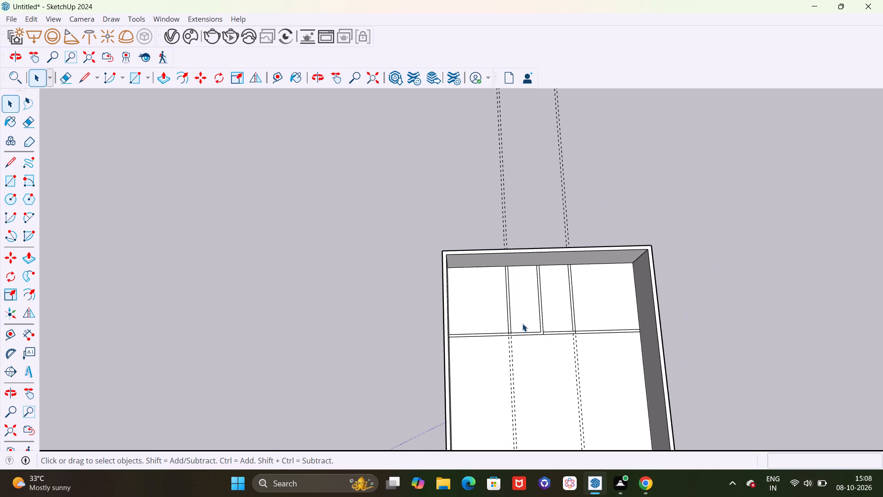
key(e)
drag(481, 200, 539, 195)
drag(561, 188, 589, 192)
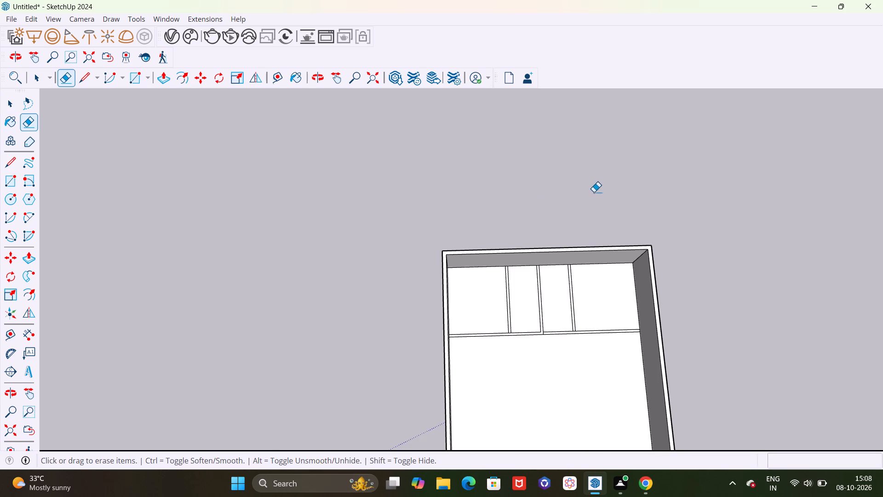
Place a crosswise guide on the open floor 12' in front of the crosswise wall outline's front edge.
key(t)
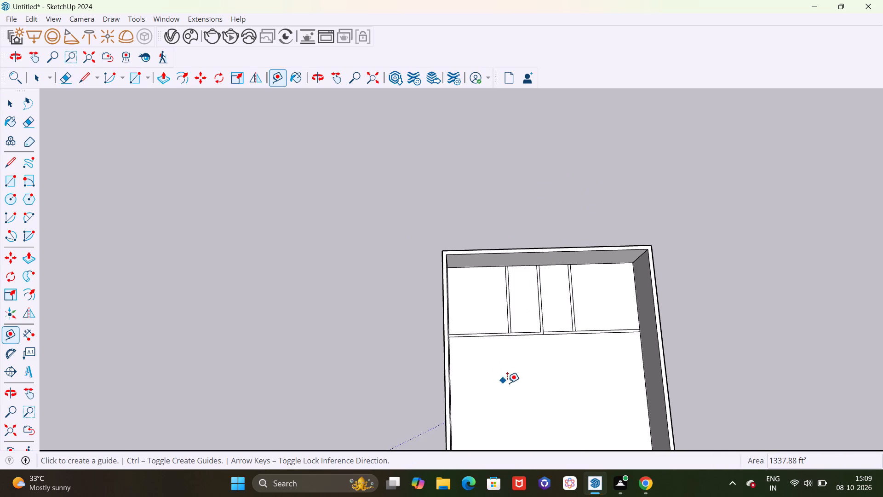
scroll(476, 281, down, 6)
scroll(512, 358, up, 8)
middle_drag(513, 361, 504, 354)
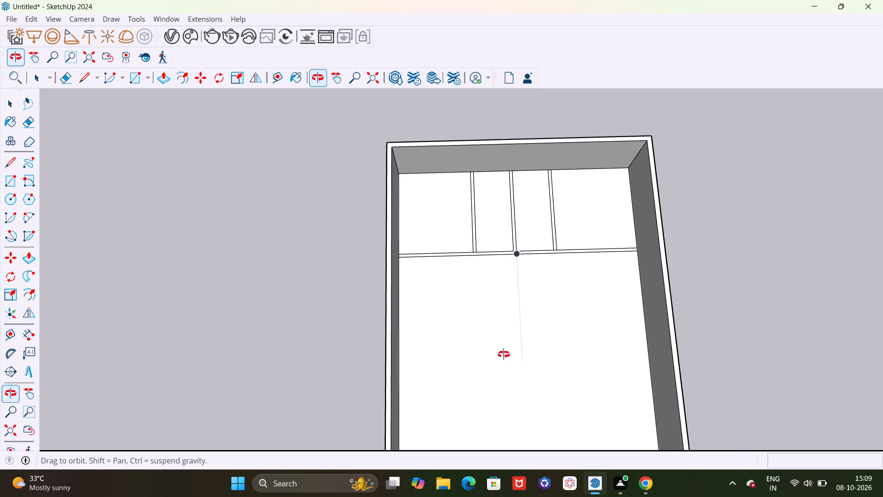
middle_drag(504, 354, 514, 341)
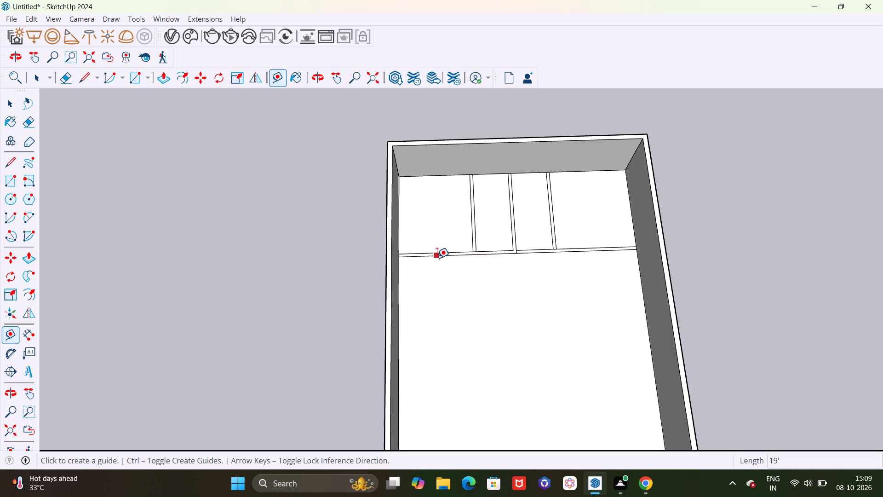
scroll(437, 256, up, 8)
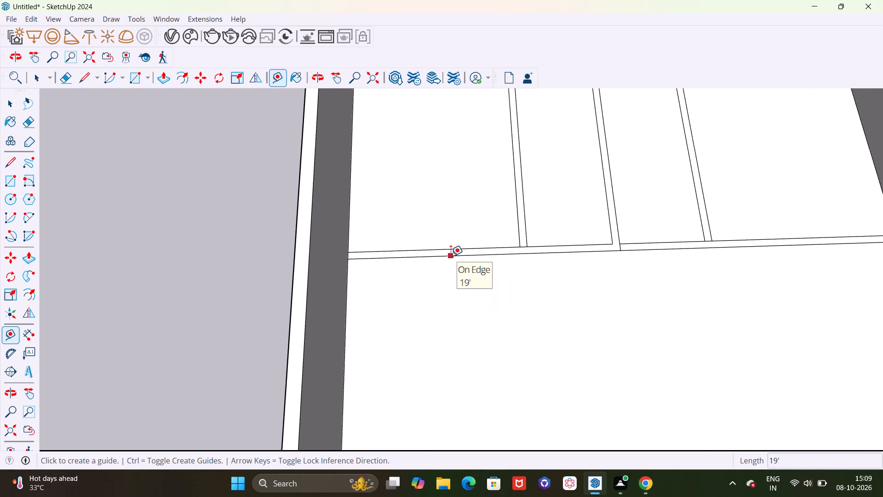
click(451, 256)
scroll(459, 320, down, 7)
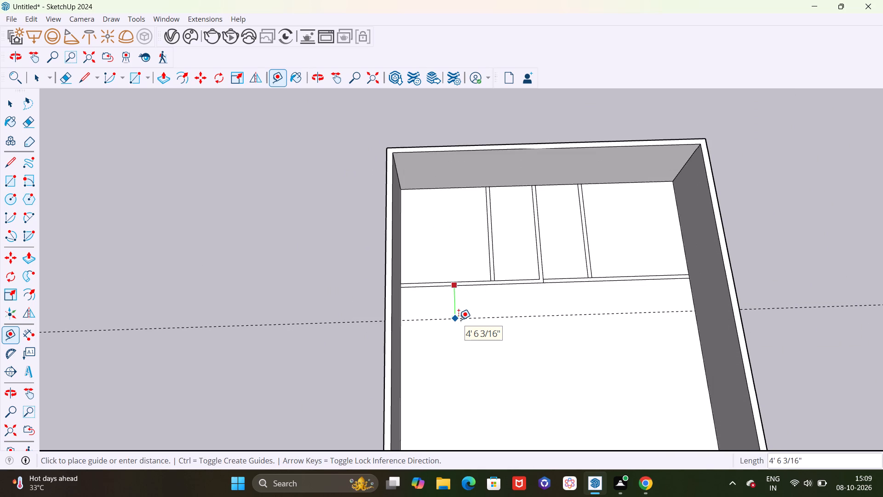
text(12)
key(apostrophe)
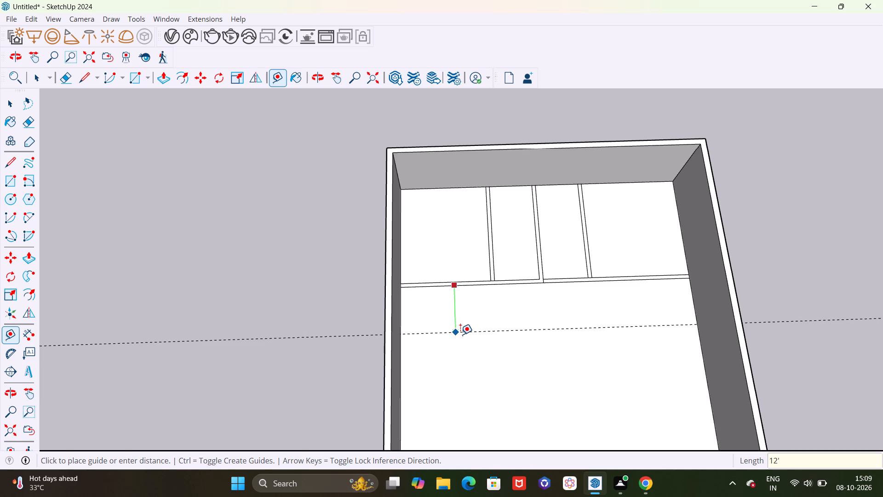
key(Return)
scroll(455, 334, down, 6)
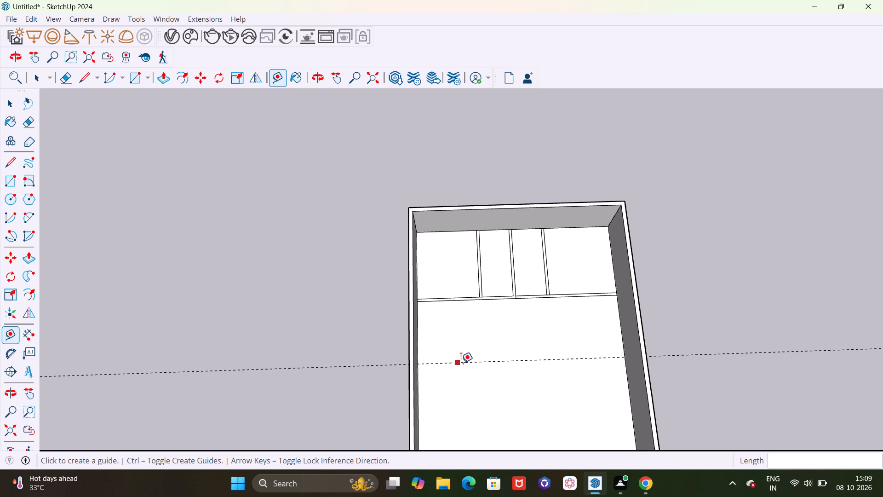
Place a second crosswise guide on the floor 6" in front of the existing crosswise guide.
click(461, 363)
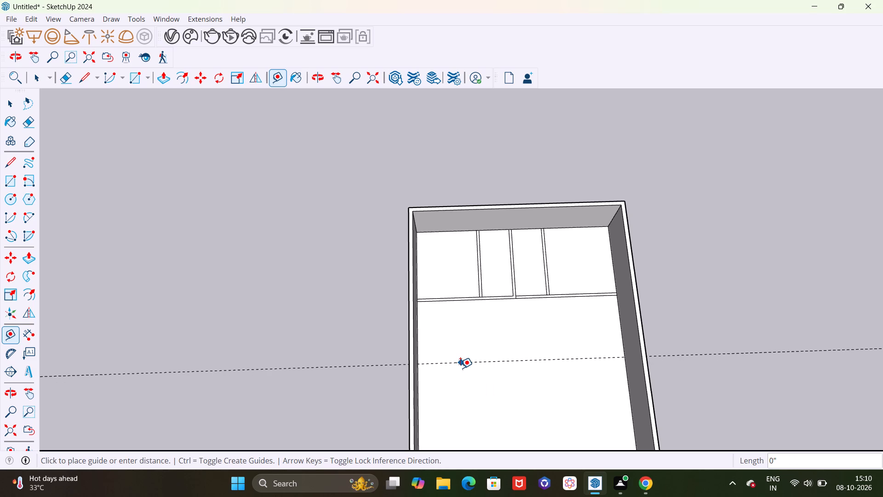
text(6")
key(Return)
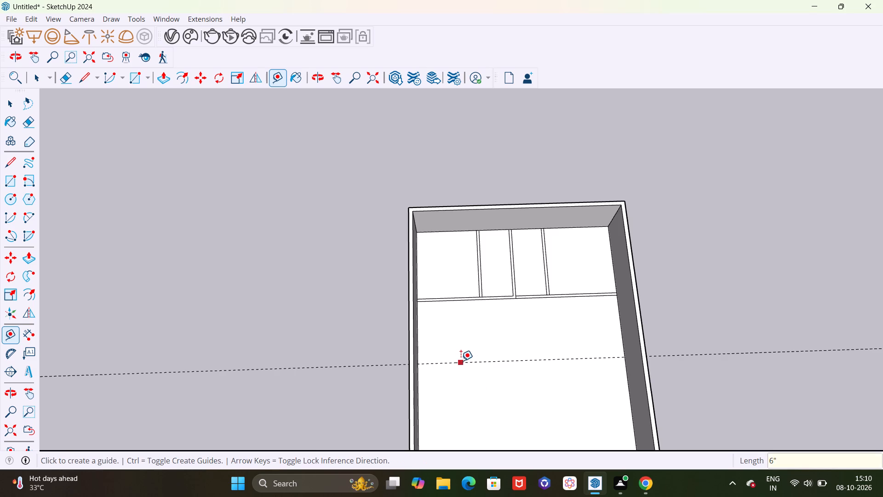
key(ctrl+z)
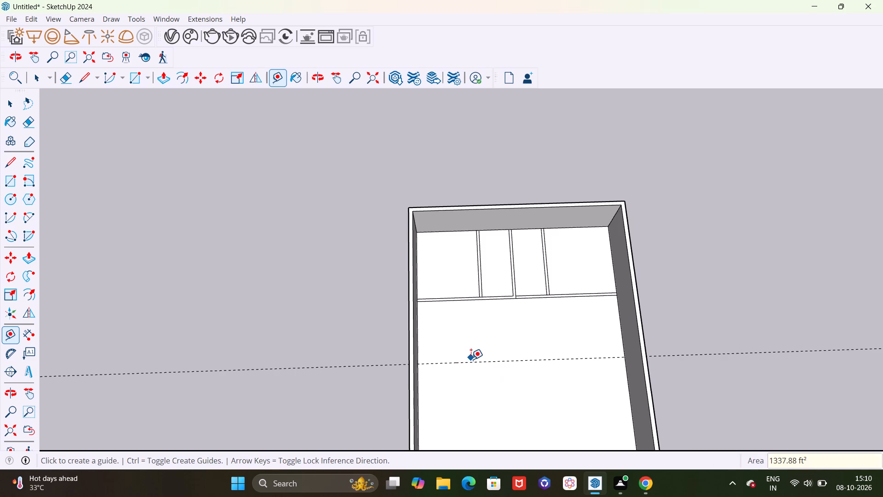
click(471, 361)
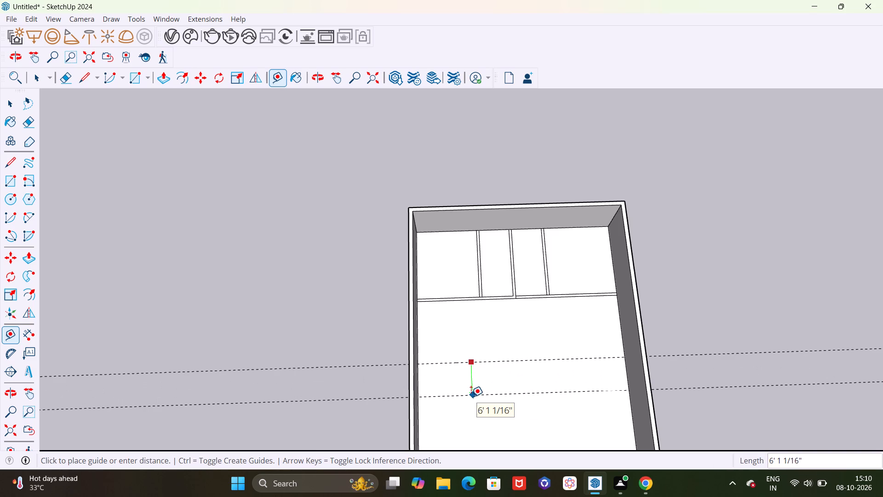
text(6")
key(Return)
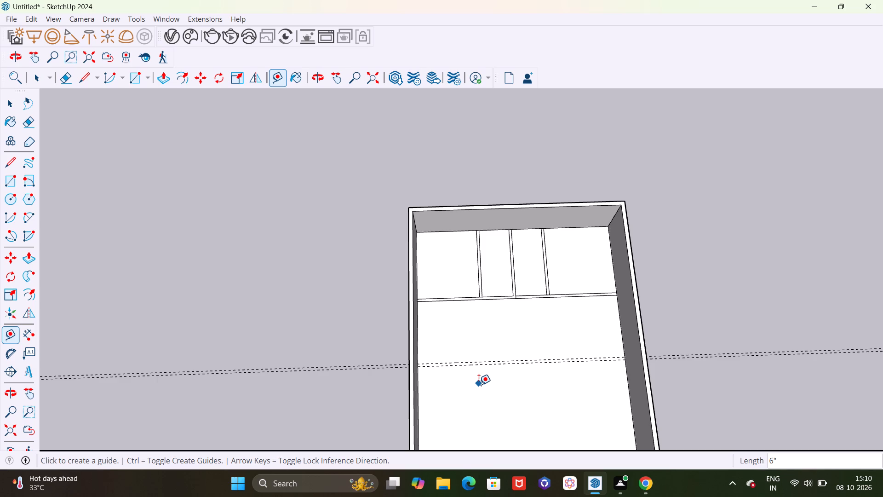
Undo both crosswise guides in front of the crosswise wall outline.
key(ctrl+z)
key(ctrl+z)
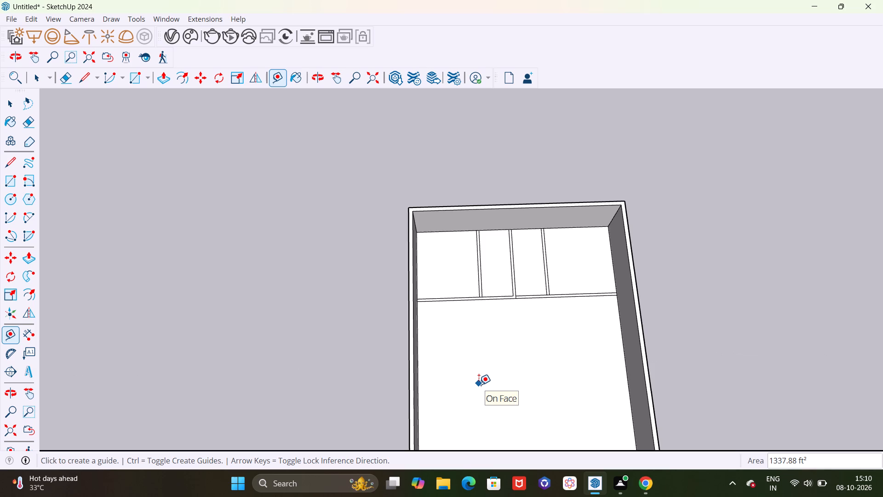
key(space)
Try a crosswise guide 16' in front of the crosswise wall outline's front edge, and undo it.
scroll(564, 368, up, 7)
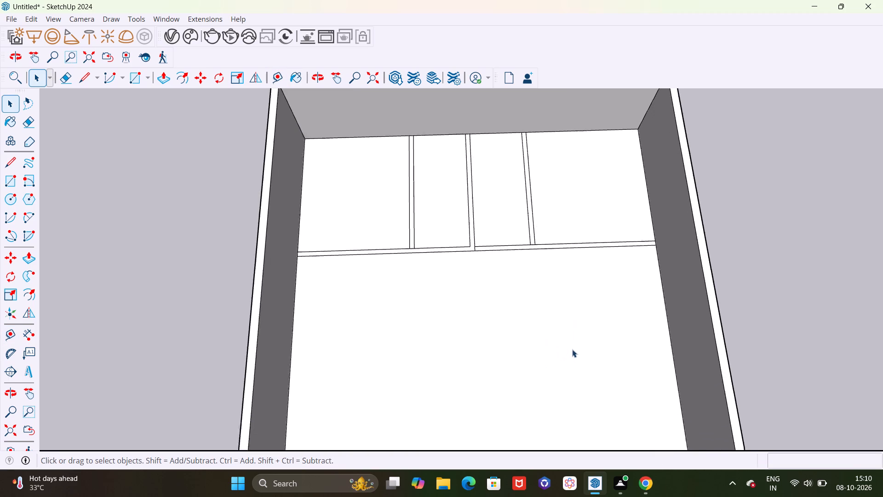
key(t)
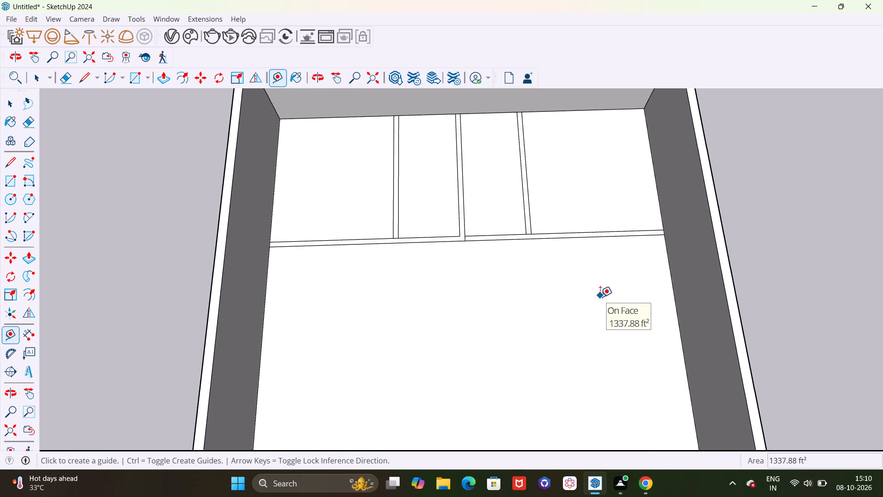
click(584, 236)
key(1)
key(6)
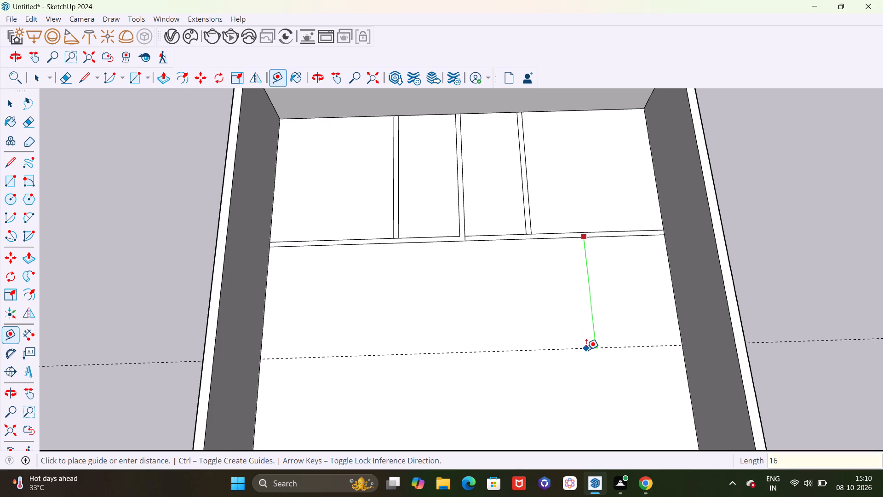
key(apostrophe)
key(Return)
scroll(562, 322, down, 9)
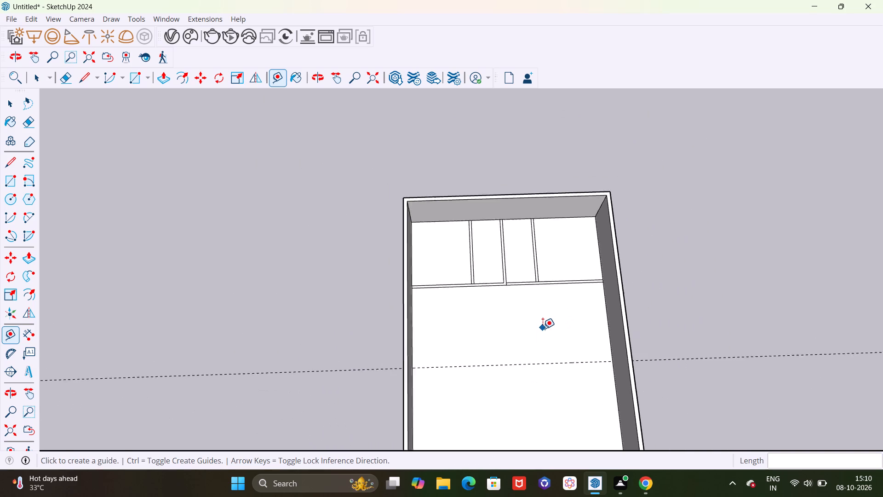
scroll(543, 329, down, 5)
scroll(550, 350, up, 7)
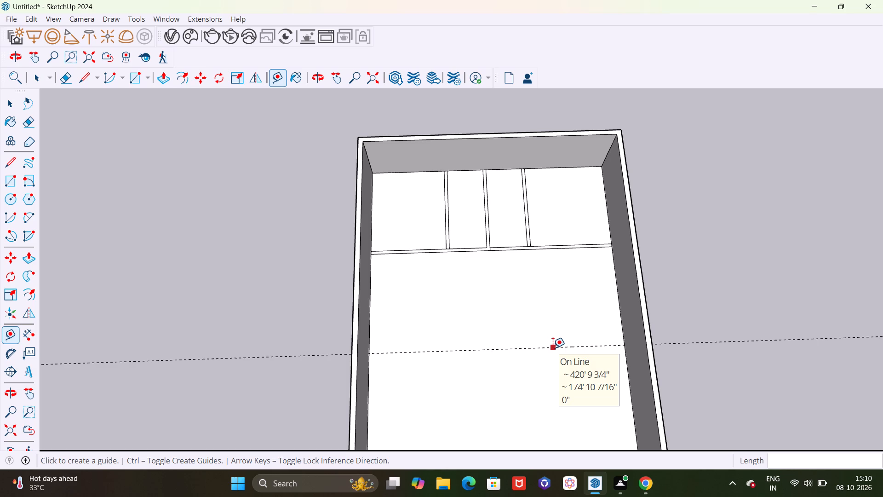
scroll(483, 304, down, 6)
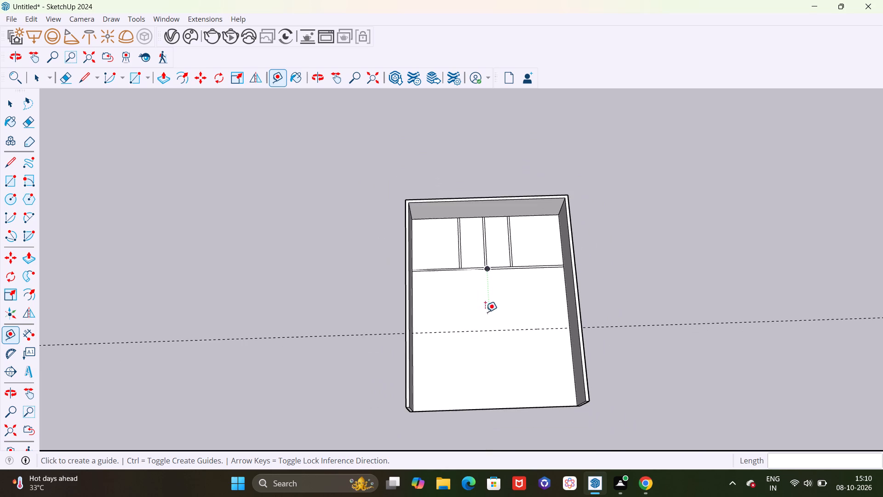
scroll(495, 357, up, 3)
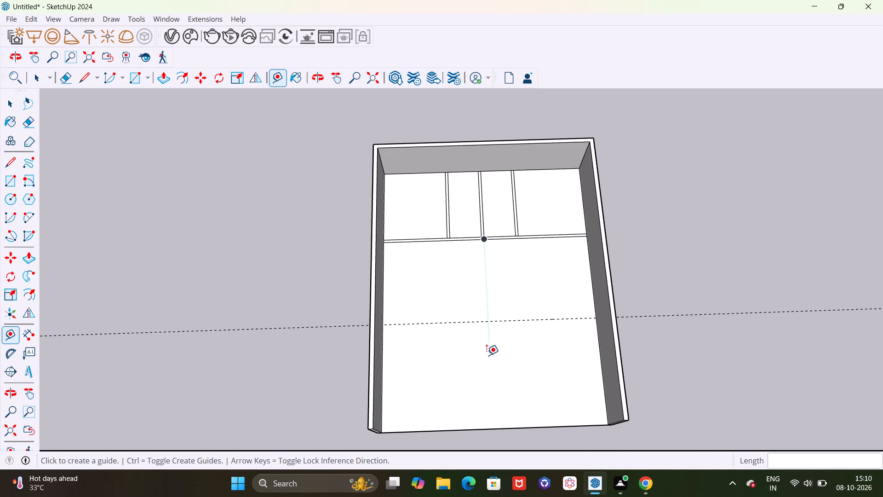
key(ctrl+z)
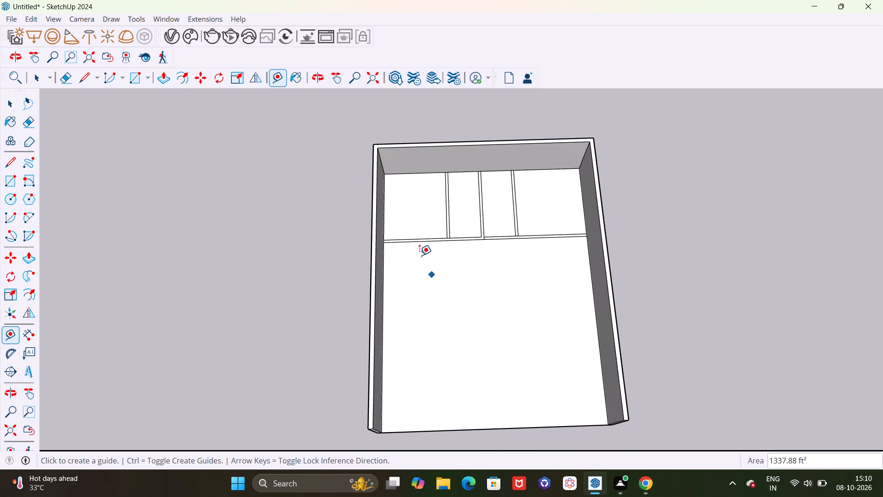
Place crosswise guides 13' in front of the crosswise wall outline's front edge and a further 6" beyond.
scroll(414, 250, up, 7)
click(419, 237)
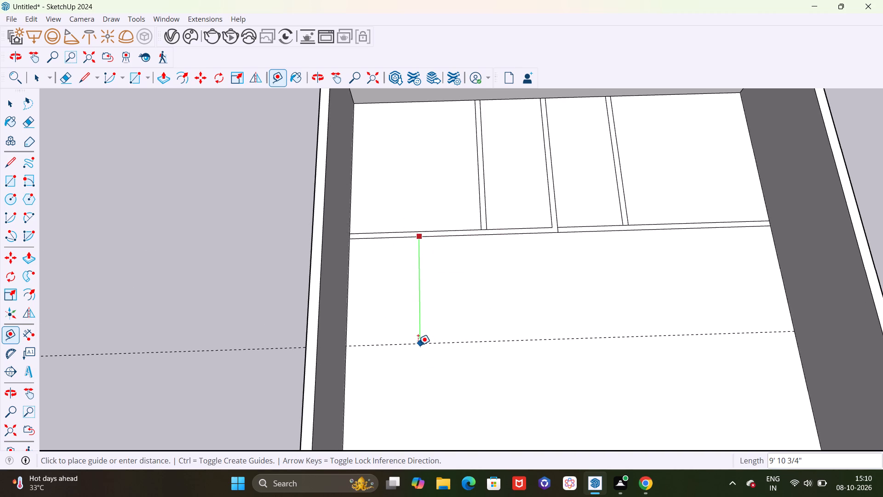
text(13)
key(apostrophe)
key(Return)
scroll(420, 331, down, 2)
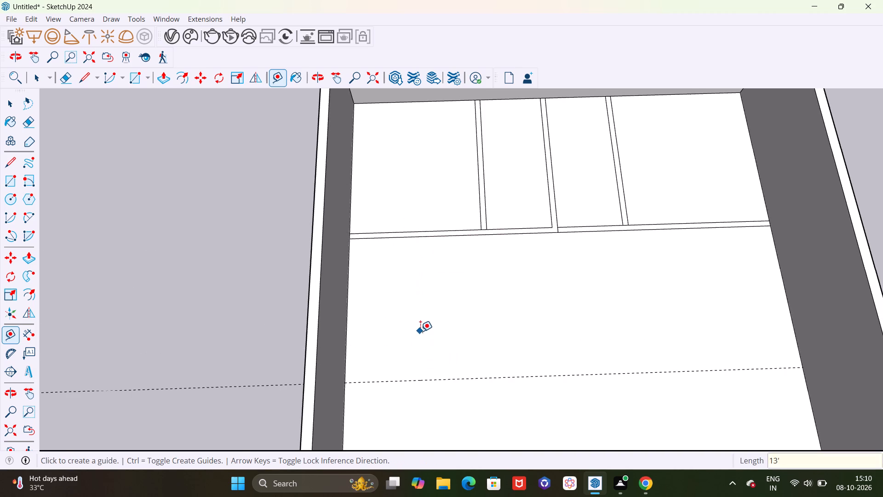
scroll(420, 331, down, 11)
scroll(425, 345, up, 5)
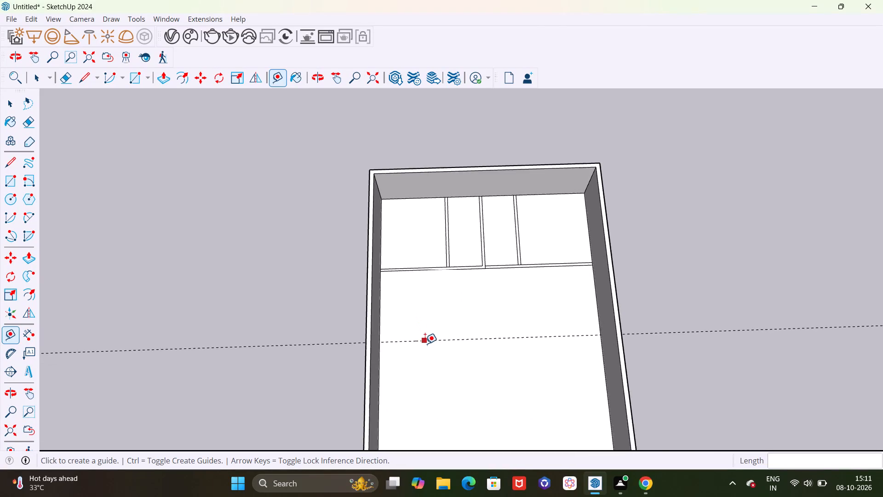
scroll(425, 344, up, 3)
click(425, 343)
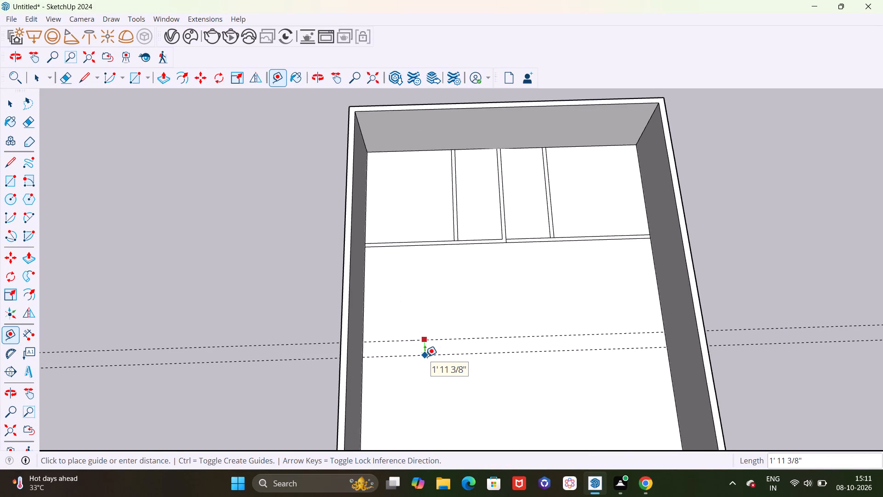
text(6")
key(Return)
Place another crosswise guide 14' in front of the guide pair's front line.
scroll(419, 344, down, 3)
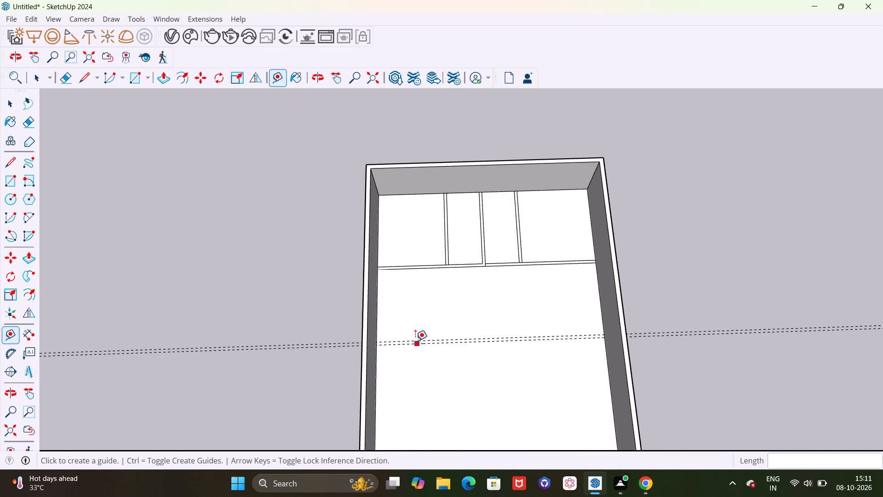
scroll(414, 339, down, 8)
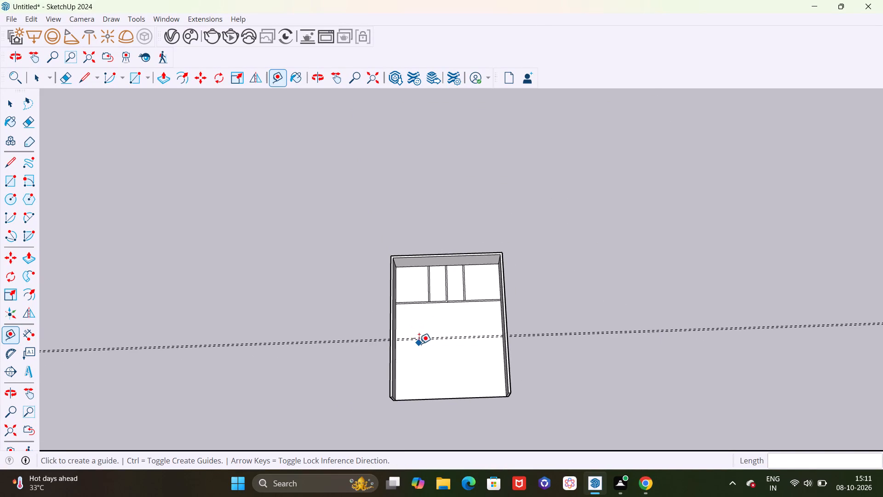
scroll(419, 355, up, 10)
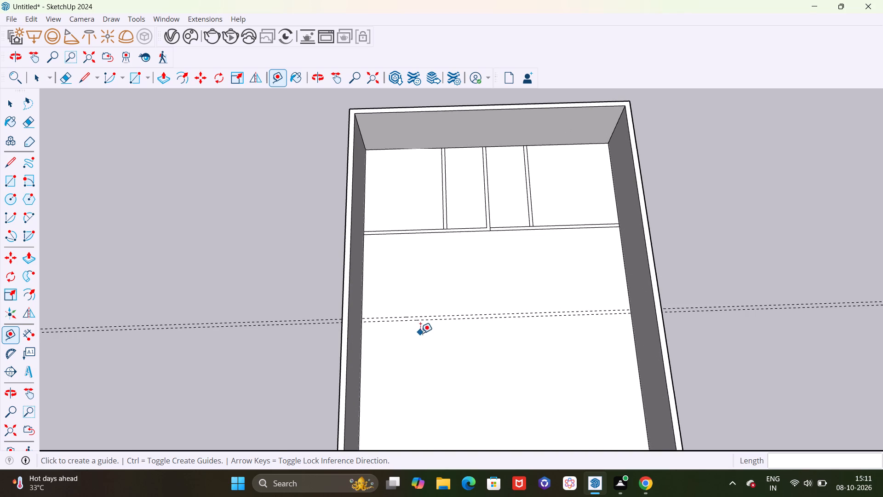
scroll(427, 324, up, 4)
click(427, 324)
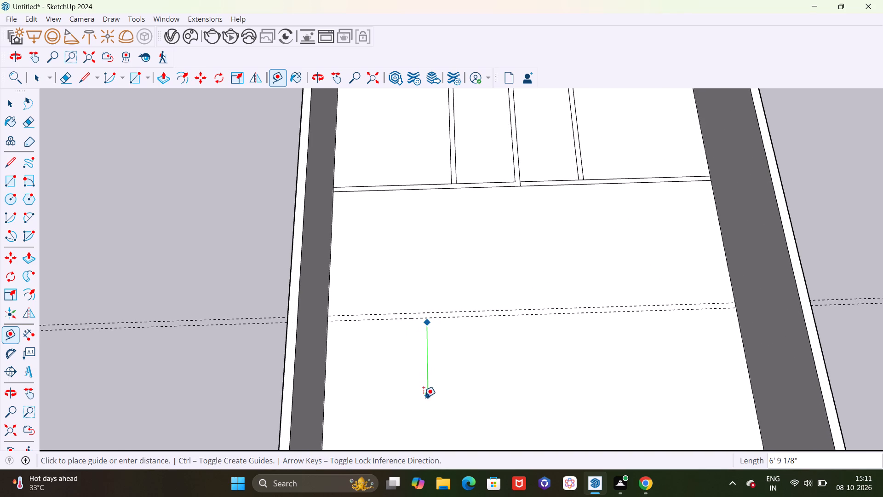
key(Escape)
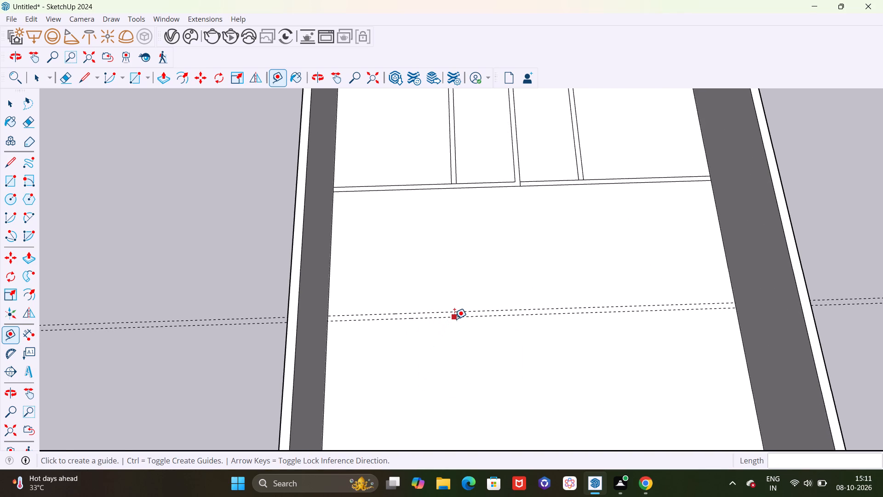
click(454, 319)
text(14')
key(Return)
Measure the depth between the floor's front edge and the nearest crosswise guide.
scroll(431, 345, down, 16)
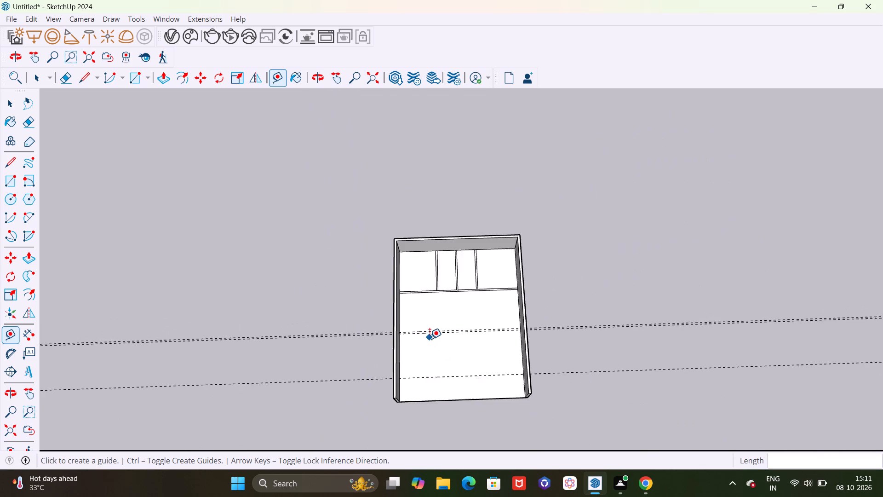
scroll(431, 395, up, 6)
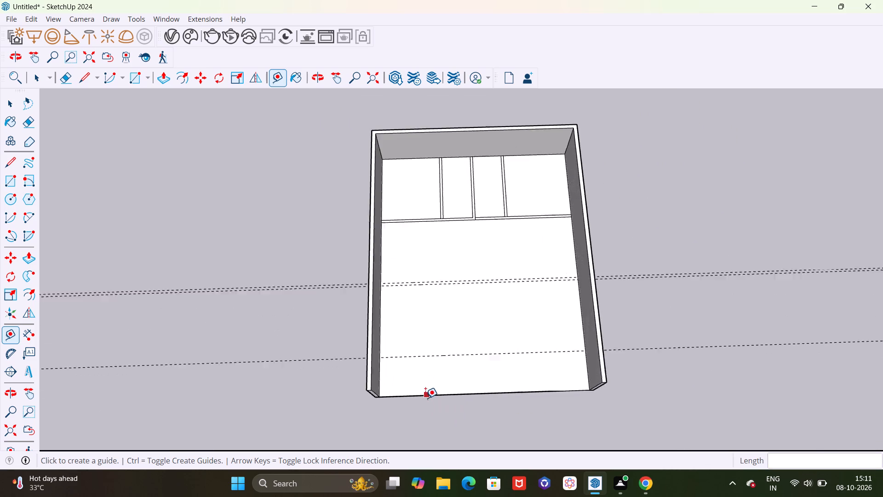
scroll(425, 398, up, 11)
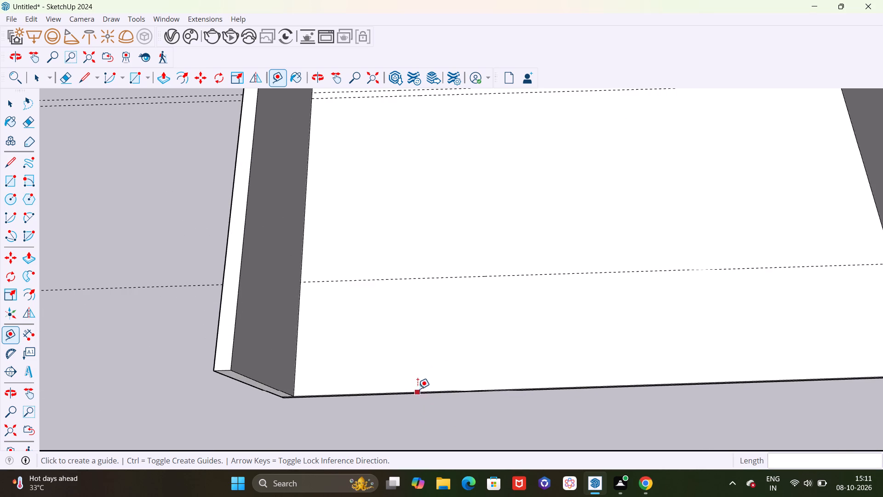
click(418, 390)
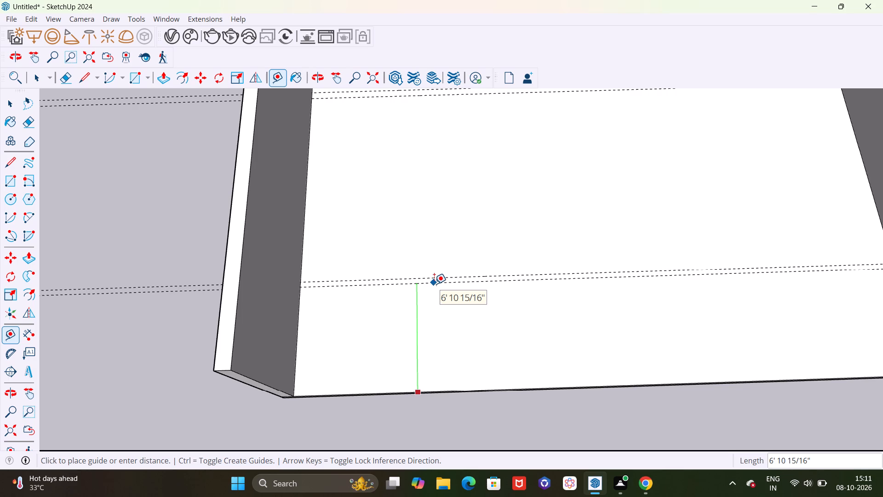
key(Escape)
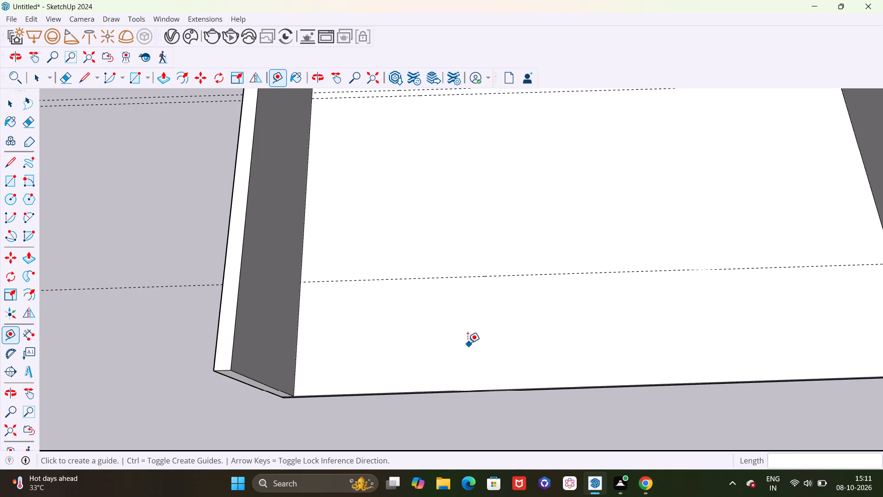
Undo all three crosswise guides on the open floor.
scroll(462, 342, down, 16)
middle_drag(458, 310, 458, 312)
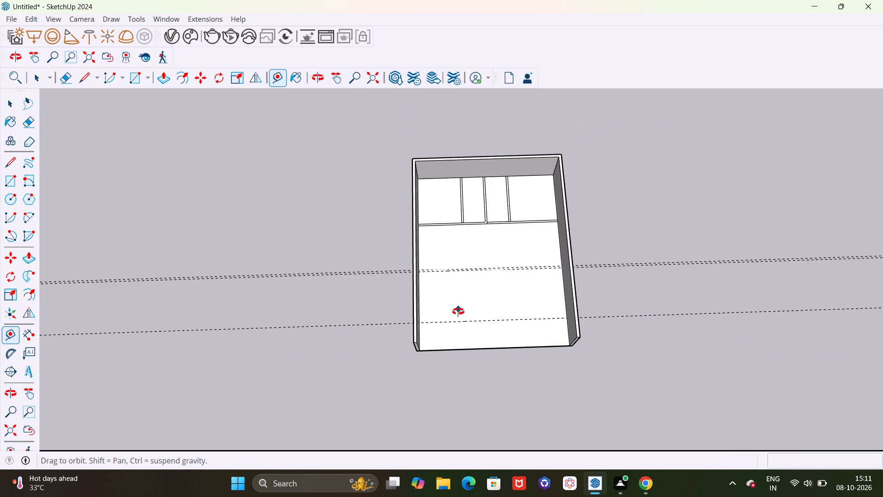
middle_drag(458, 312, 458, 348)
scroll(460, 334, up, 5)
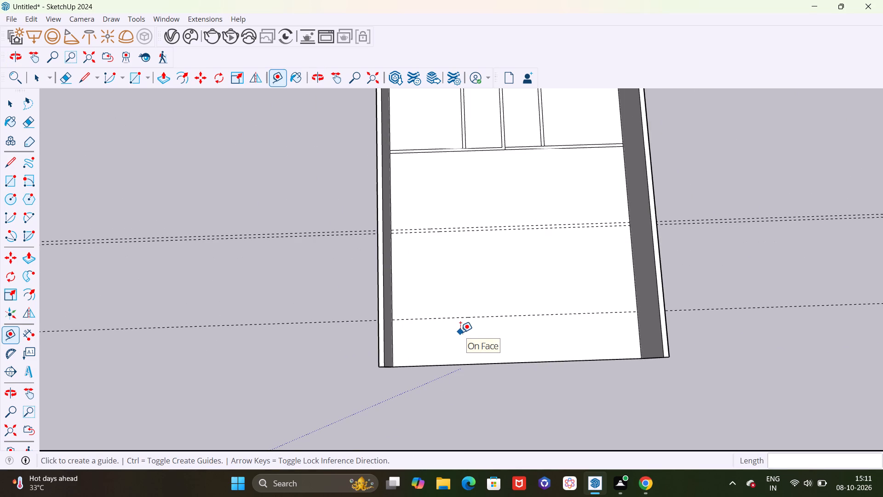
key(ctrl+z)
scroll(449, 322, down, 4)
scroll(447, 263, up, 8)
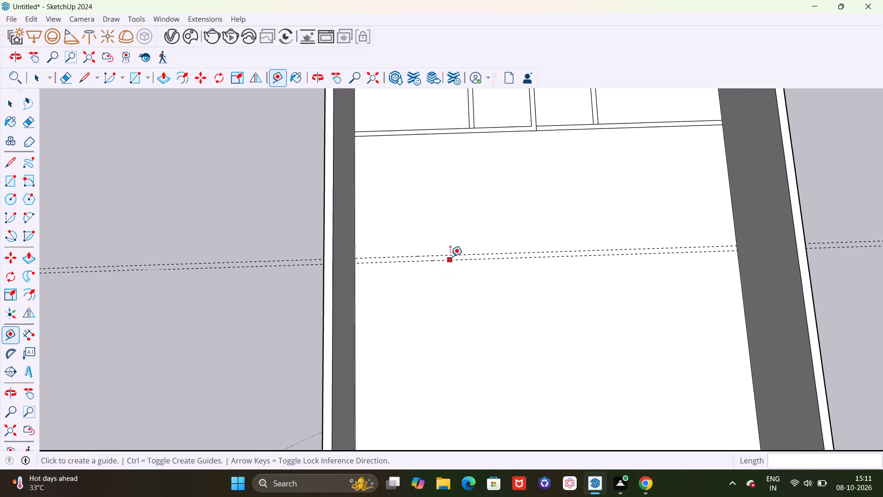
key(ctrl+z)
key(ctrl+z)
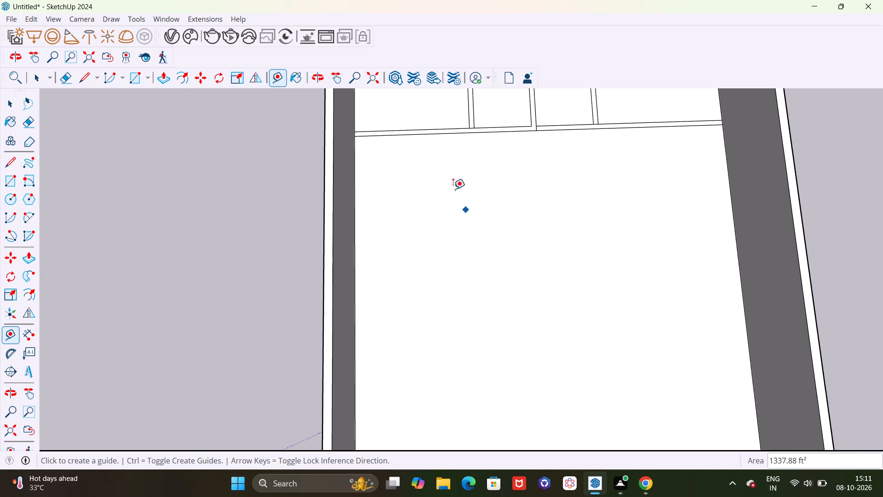
Place crosswise guides 12' in front of the crosswise wall outline's front edge and a further 6" beyond.
click(423, 135)
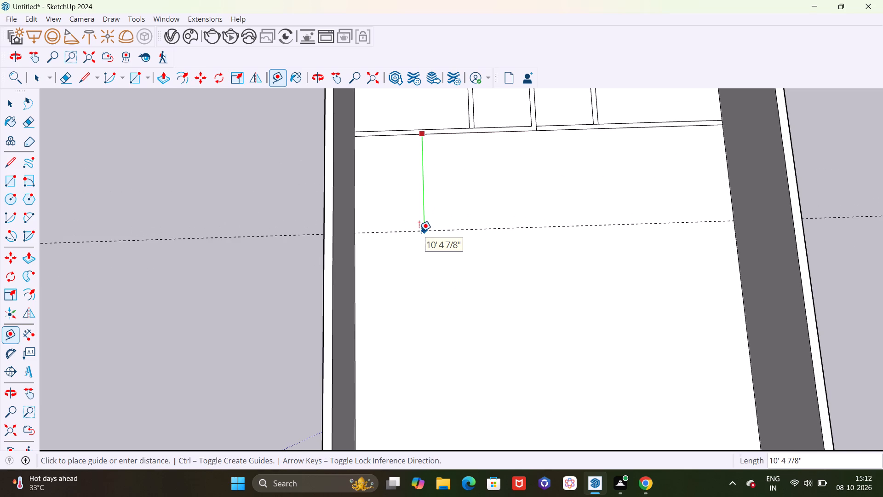
key(1)
key(2)
key(apostrophe)
key(Return)
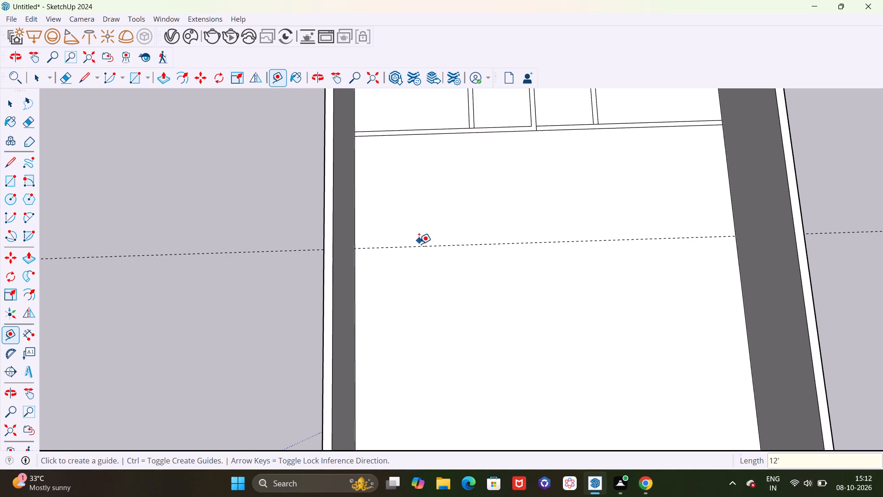
click(419, 246)
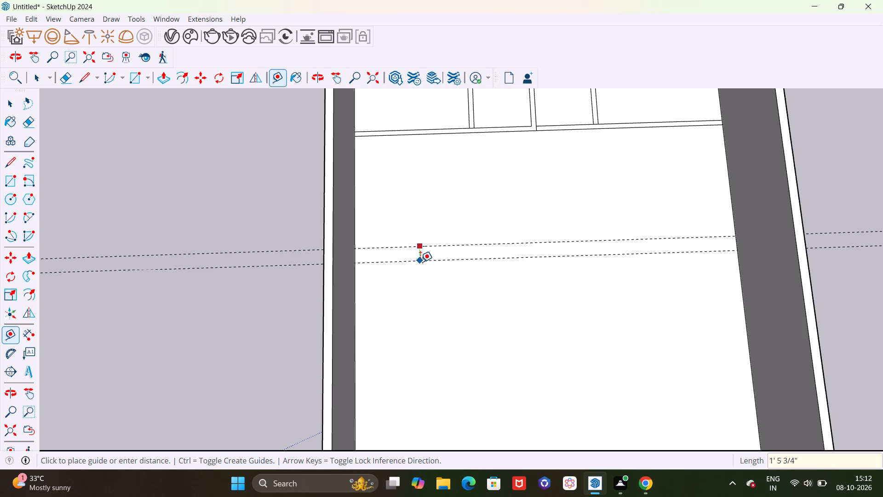
text(6")
key(Return)
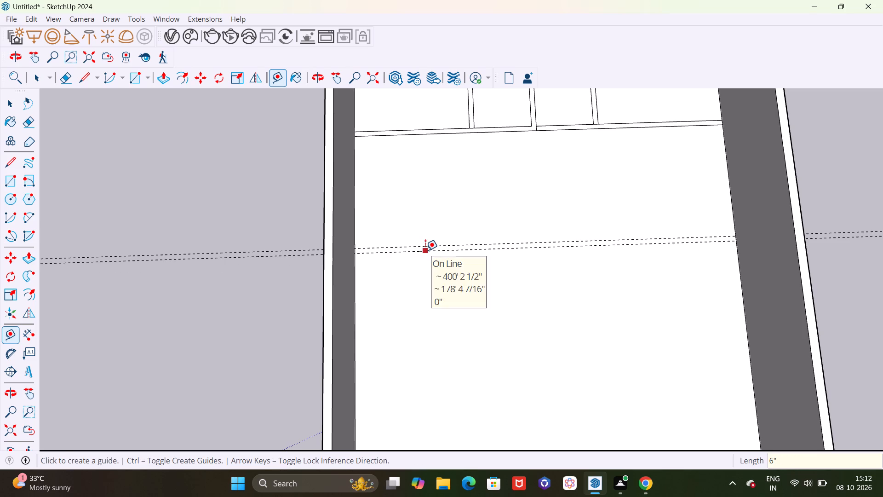
Place a second pair of crosswise guides 14' in front of the first pair and a further 6" beyond.
click(425, 250)
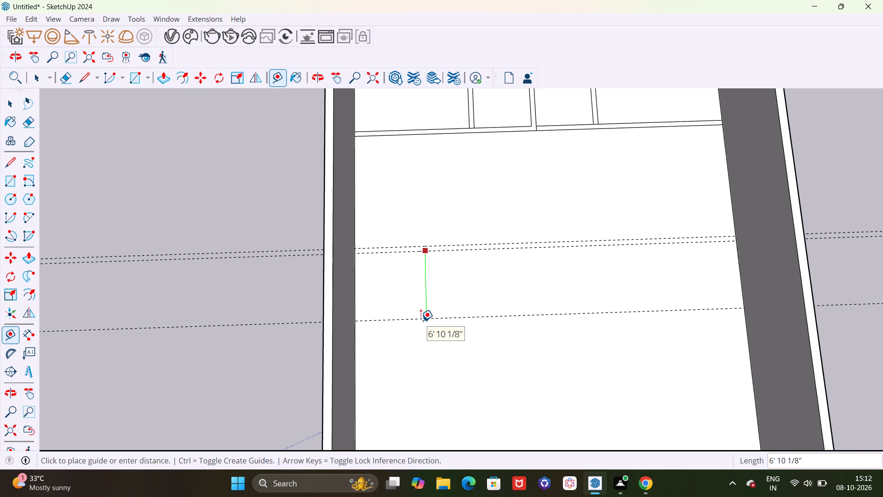
key(1)
key(4)
key(apostrophe)
key(Return)
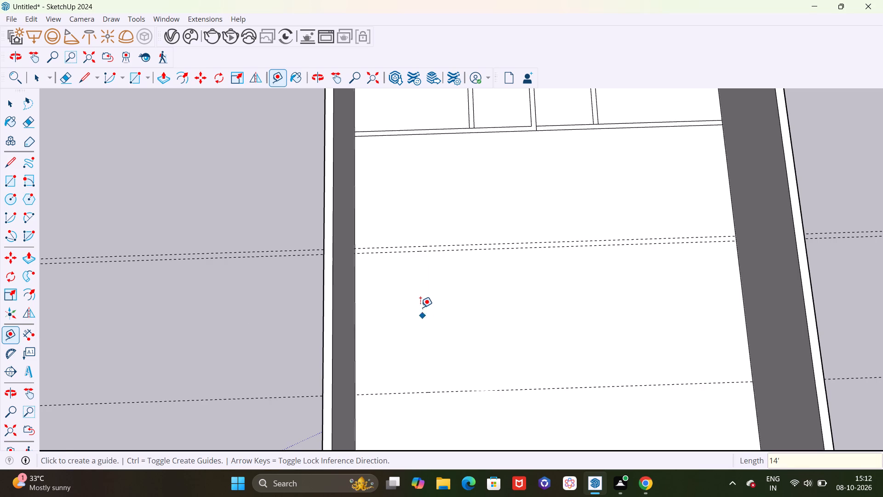
scroll(420, 307, down, 9)
scroll(423, 339, up, 2)
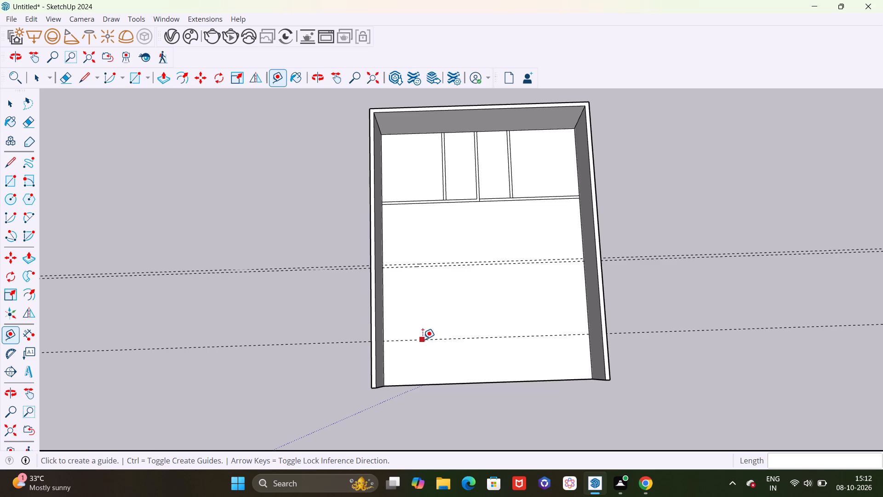
click(423, 339)
text(6")
key(Return)
Measure the depth from the frontmost crosswise guide to the floor's front edge.
scroll(424, 350, up, 8)
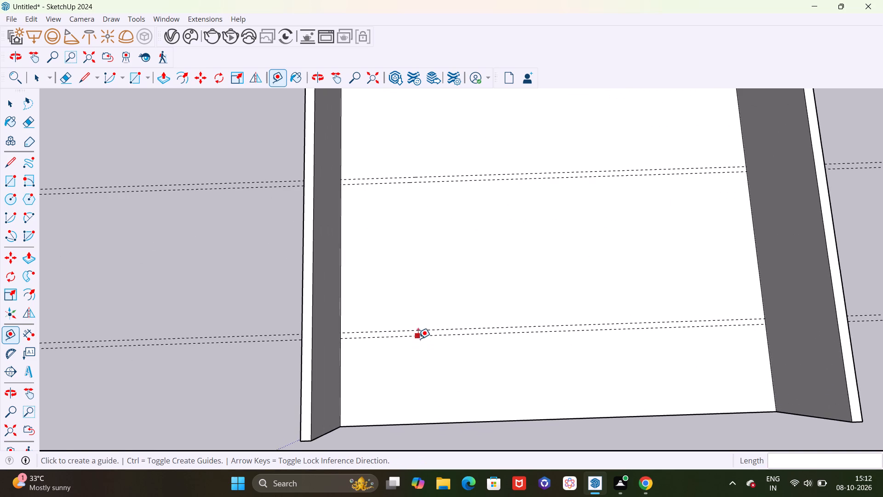
click(418, 337)
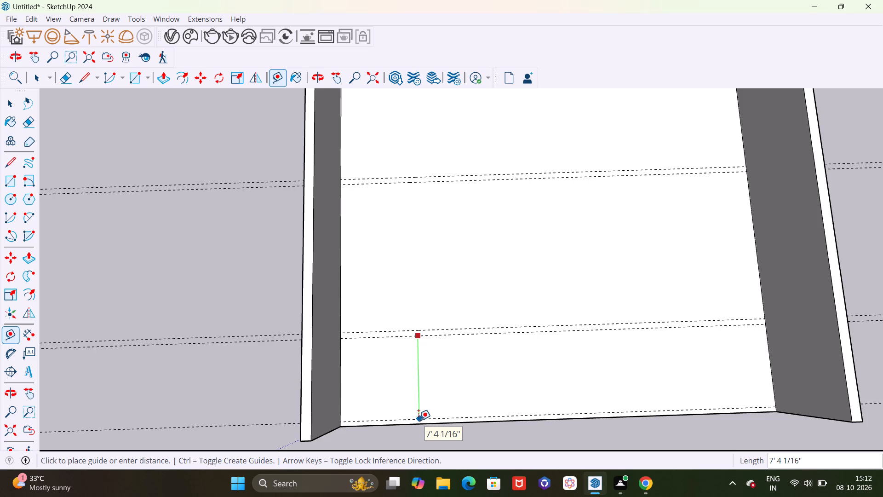
key(Escape)
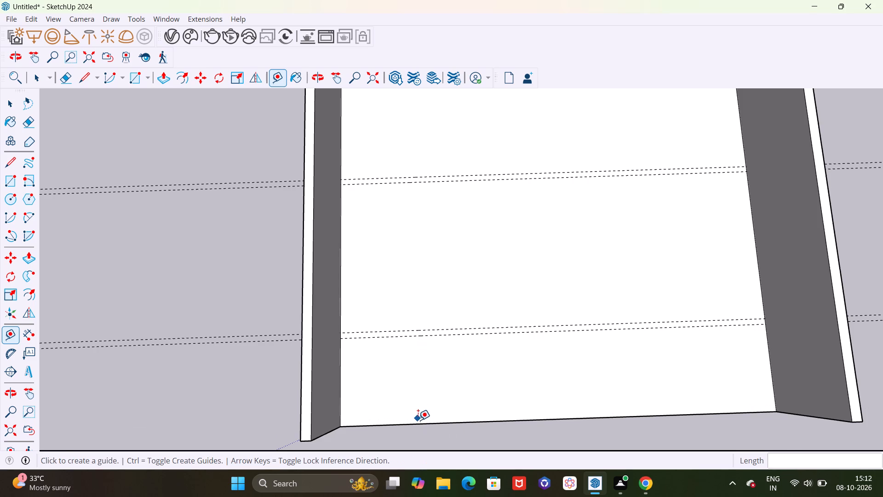
Place a crosswise guide 6" inside the floor's front edge.
click(417, 424)
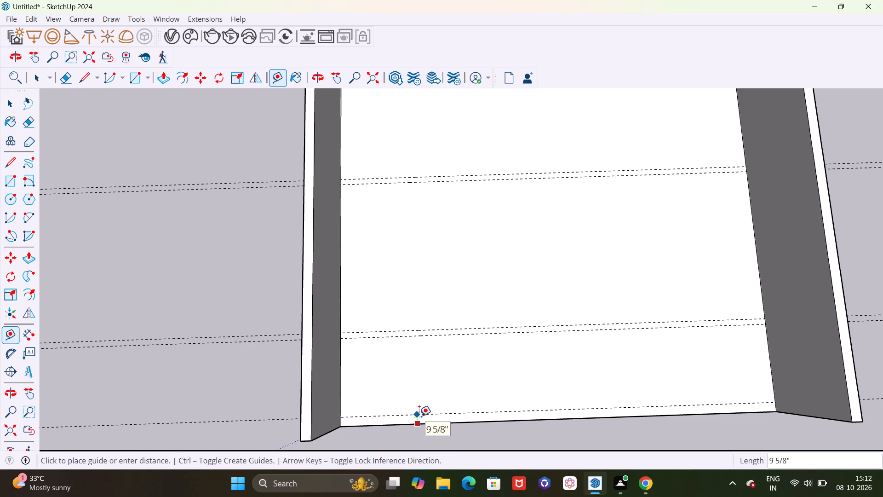
text(6")
key(Return)
scroll(419, 409, down, 6)
key(space)
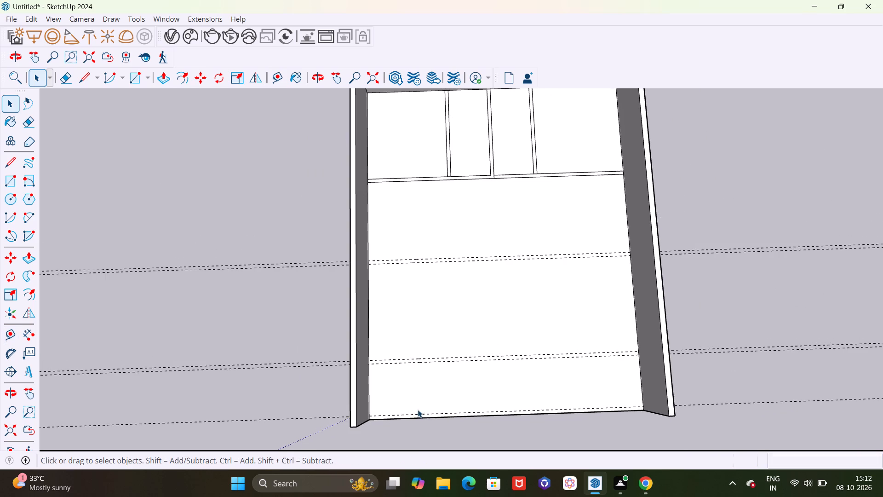
Place lengthwise guides 14' from the left outer wall's inner face and a further 6" beyond.
scroll(388, 357, down, 2)
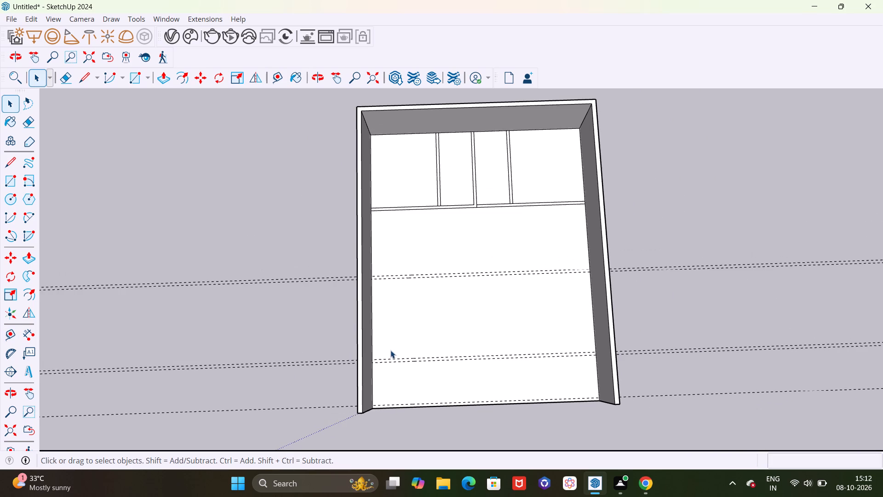
scroll(391, 345, up, 3)
key(t)
scroll(361, 328, up, 2)
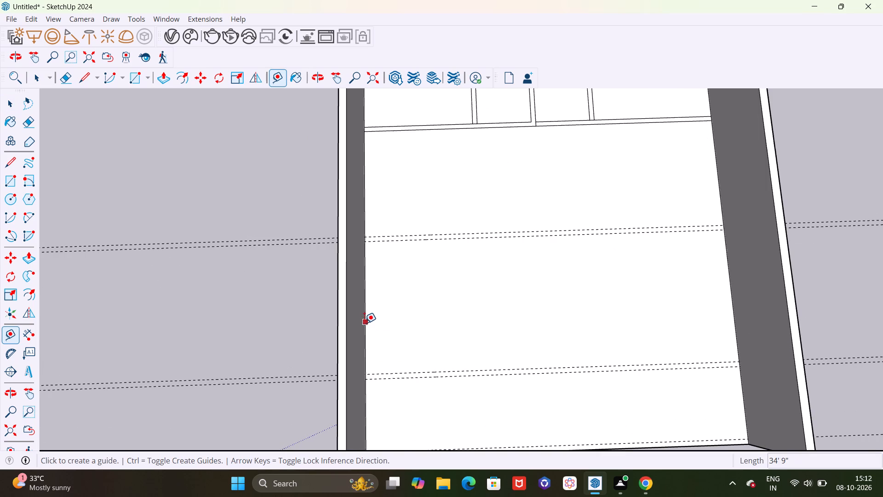
click(365, 322)
key(1)
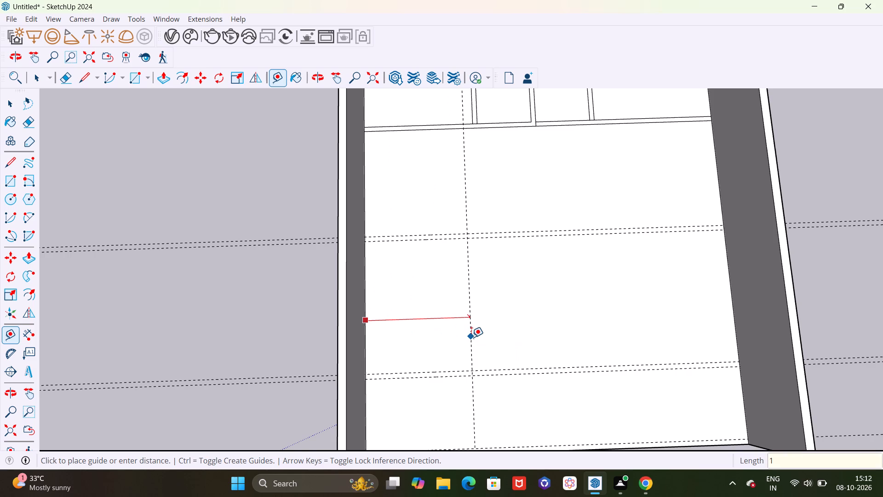
key(4)
key(apostrophe)
key(Return)
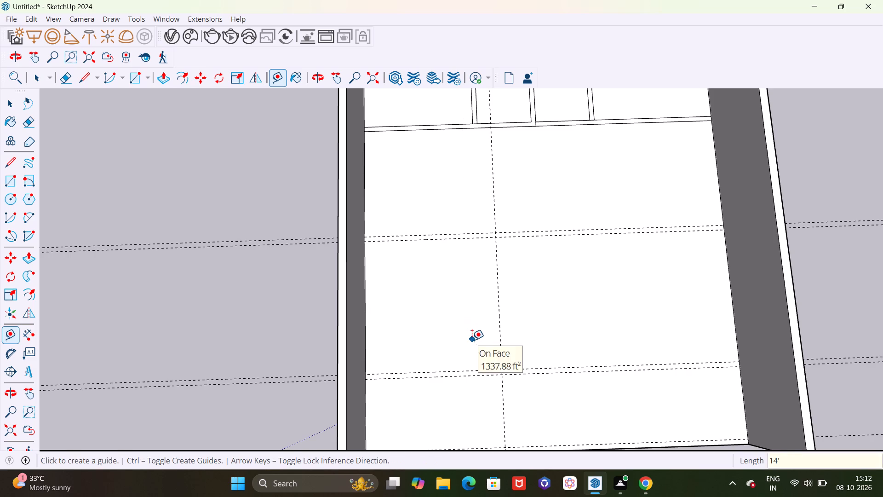
click(499, 328)
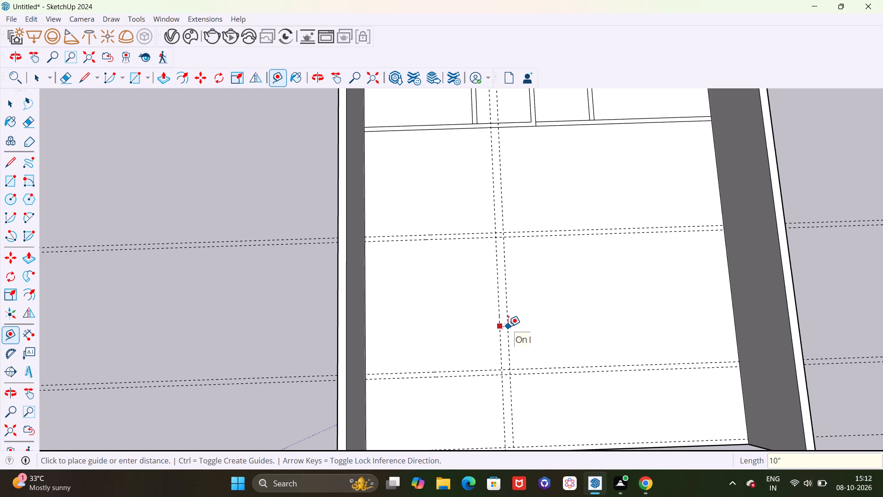
key(6)
key(shift+quotedbl)
key(Return)
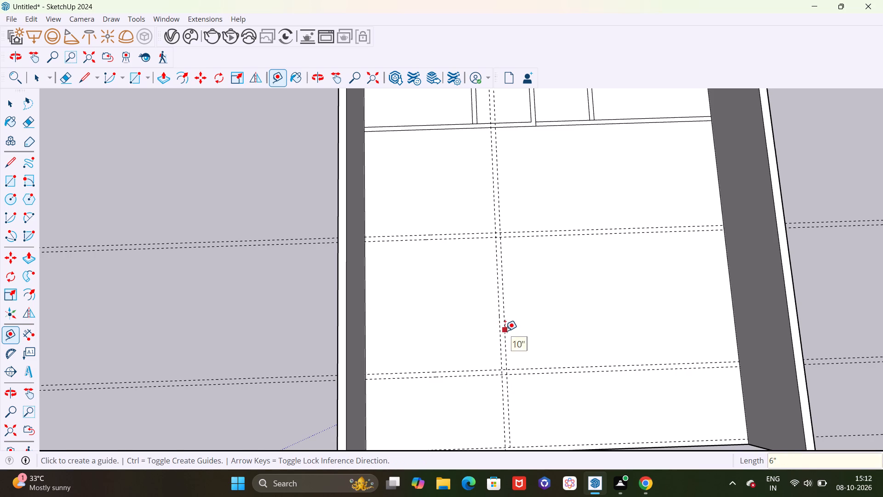
Draw a 15' by 14' 6" rectangle on the guides against the left wall, with a 14' by 14' room rectangle inside it.
scroll(454, 334, down, 4)
key(r)
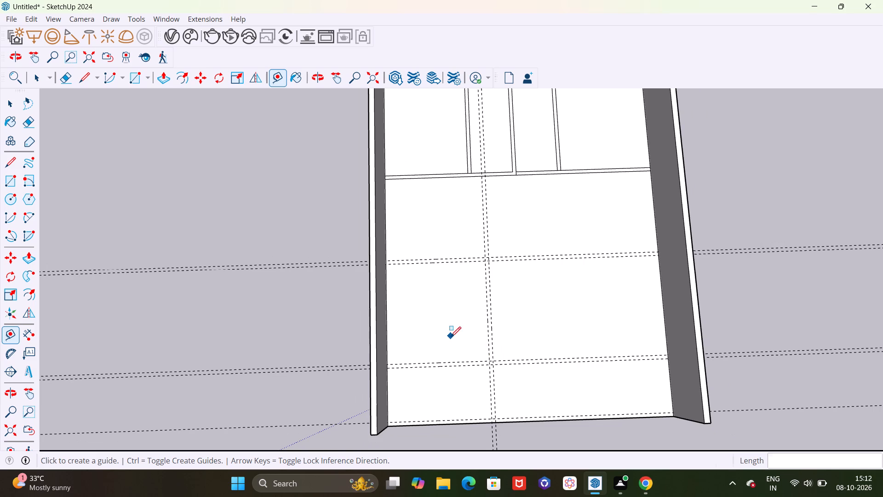
scroll(401, 370, up, 7)
scroll(395, 362, down, 5)
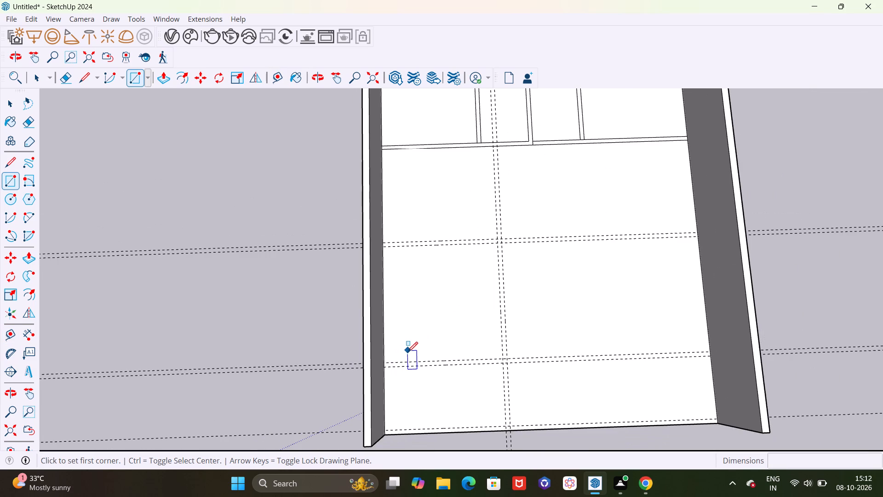
click(384, 240)
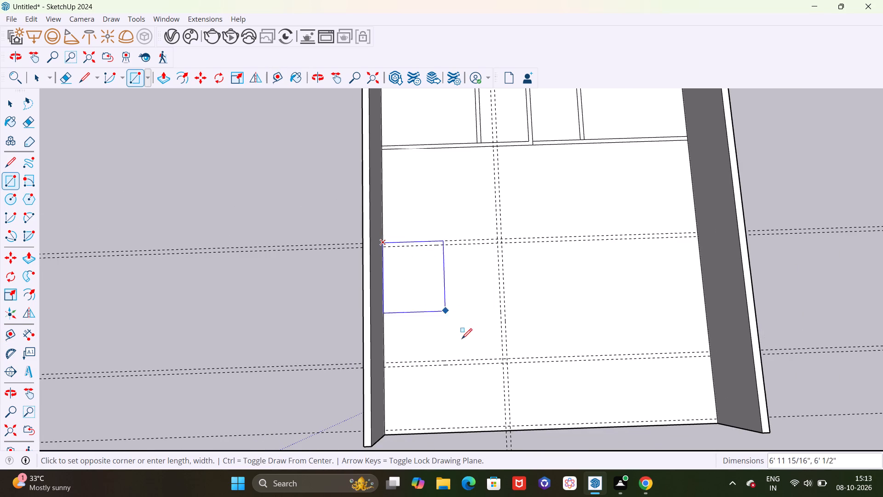
click(510, 365)
click(501, 358)
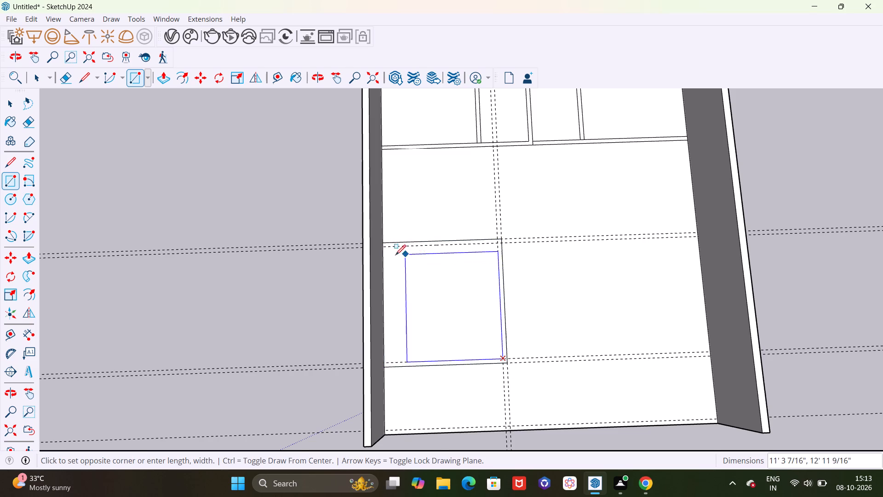
click(388, 249)
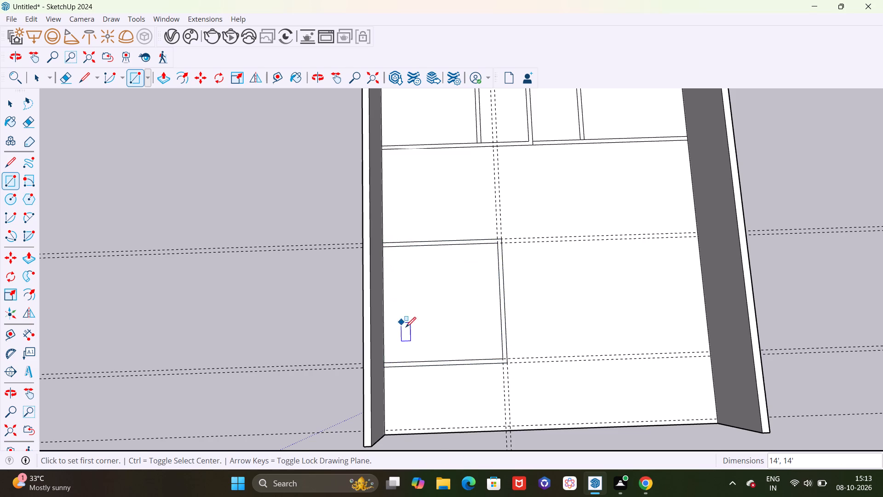
Outline the front room's walls with a 6" by 7' 3" lengthwise rectangle and a 14' 6" long strip along the floor's front edge.
scroll(415, 344, down, 11)
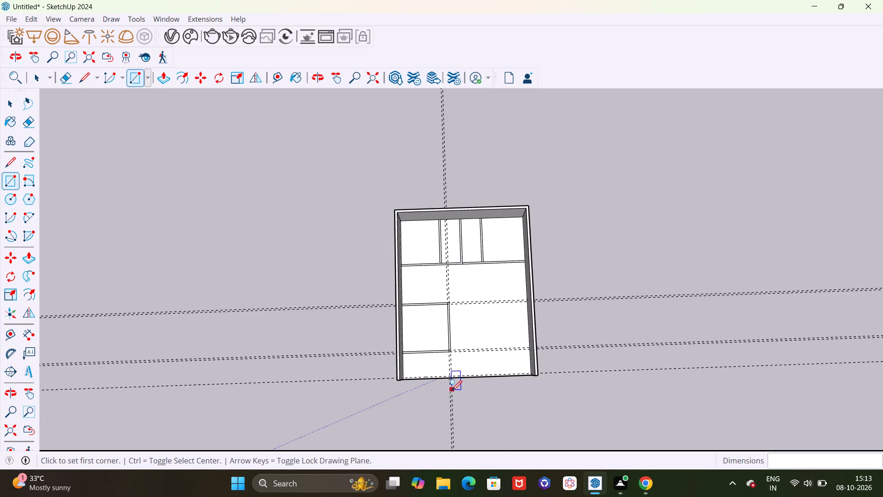
scroll(449, 387, up, 17)
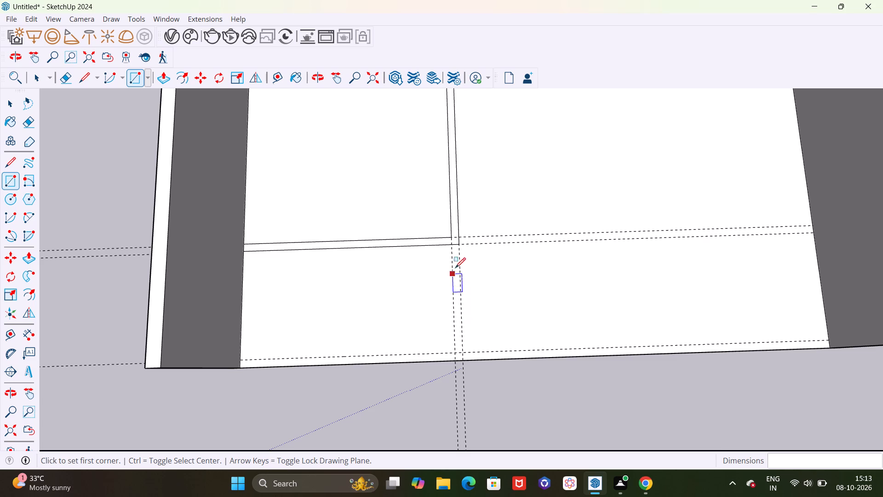
click(452, 244)
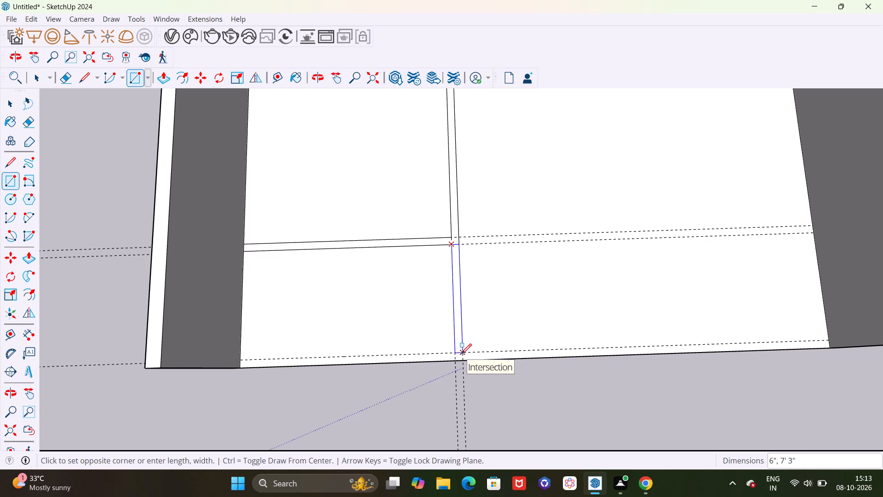
click(461, 355)
click(462, 361)
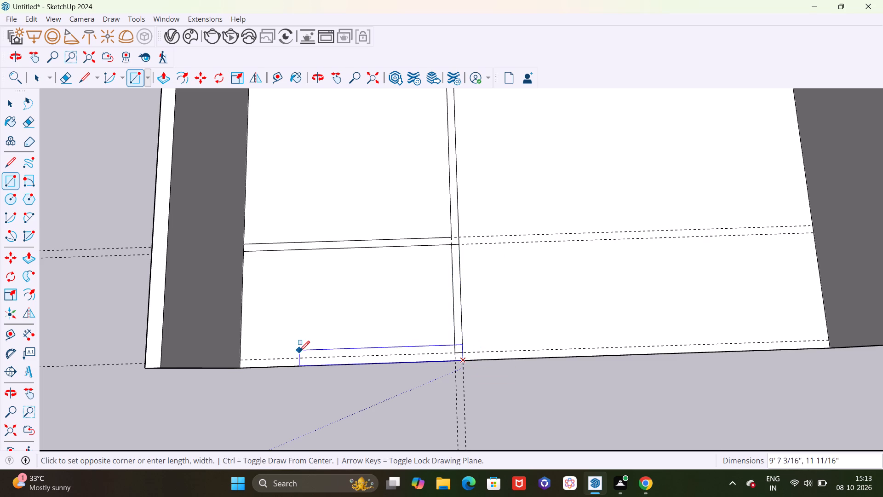
click(241, 362)
Erase all the crosswise and lengthwise guides.
scroll(403, 410, down, 5)
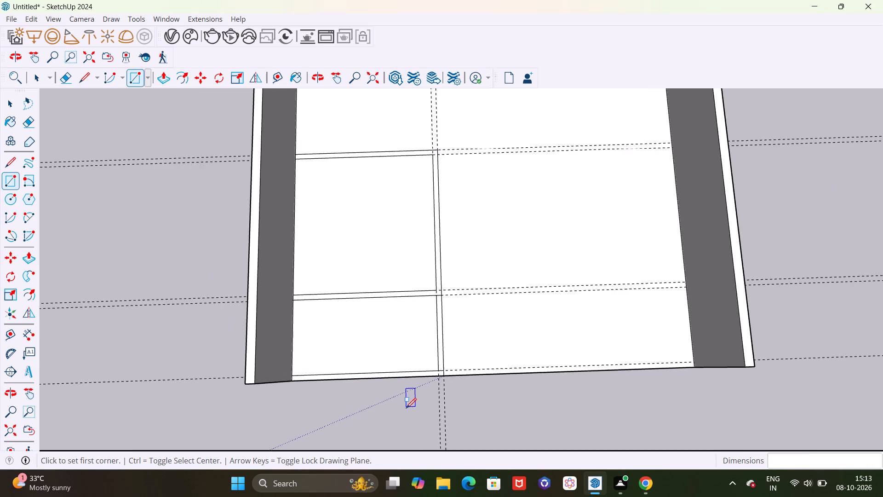
scroll(406, 408, down, 5)
scroll(574, 453, down, 4)
scroll(482, 371, down, 4)
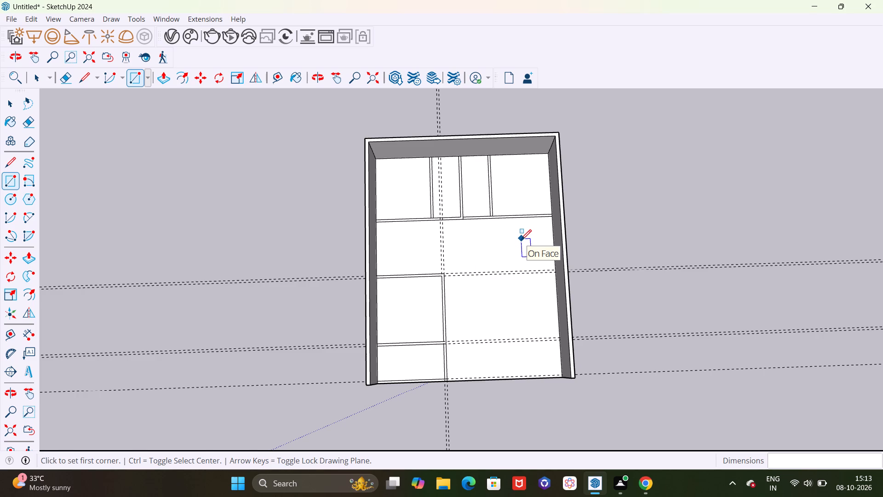
key(e)
drag(628, 236, 651, 384)
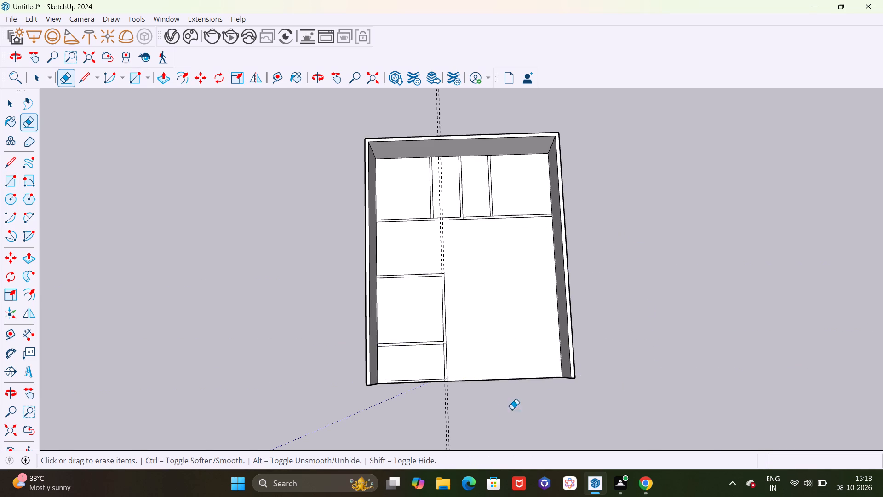
drag(483, 413, 436, 410)
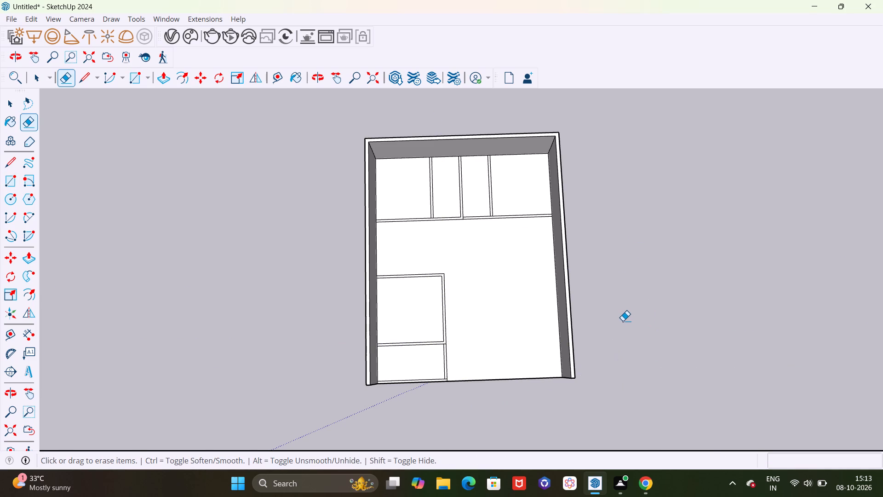
Place crosswise guides 16' in front of the rear rooms' long crosswise wall and a further 6" beyond.
key(t)
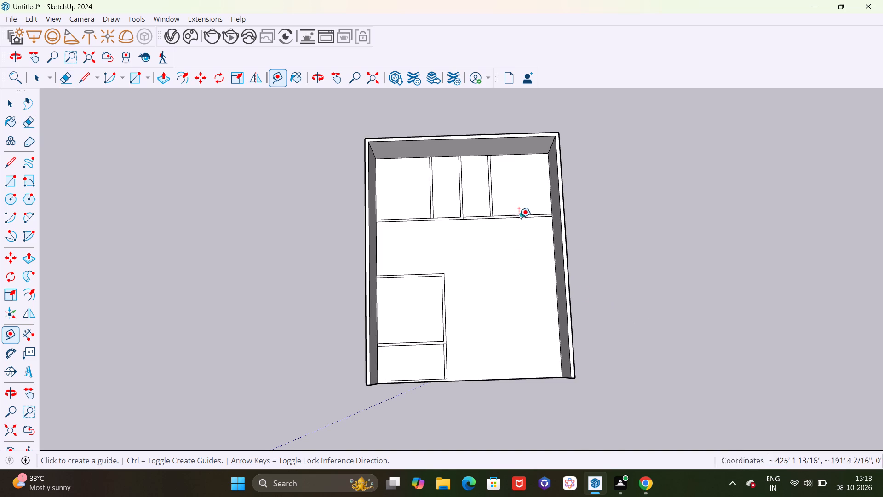
scroll(519, 218, up, 8)
click(525, 218)
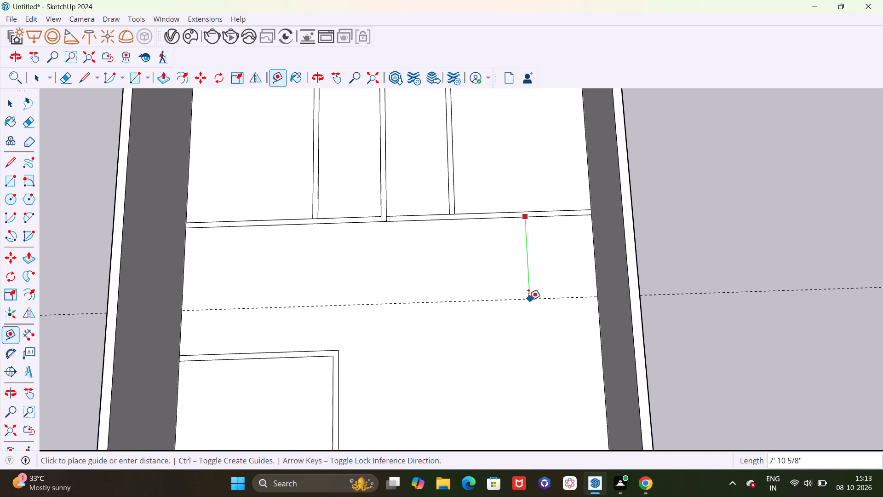
text(16')
key(Return)
scroll(523, 291, down, 7)
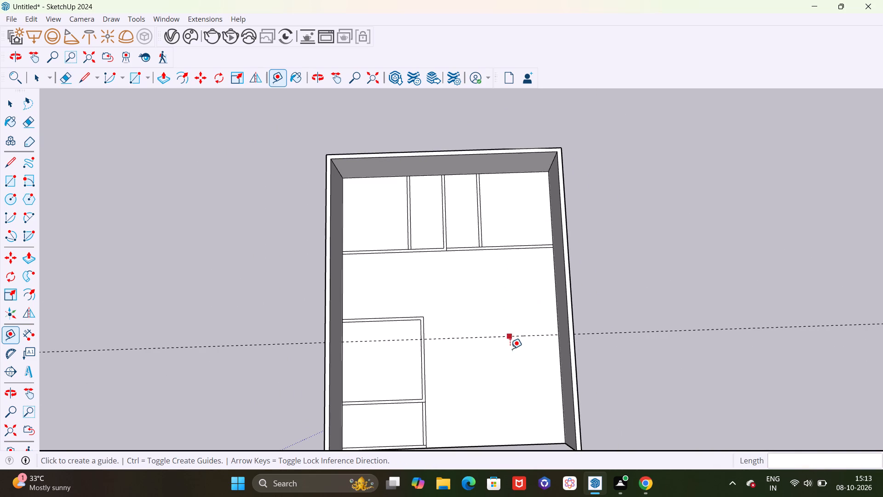
click(519, 338)
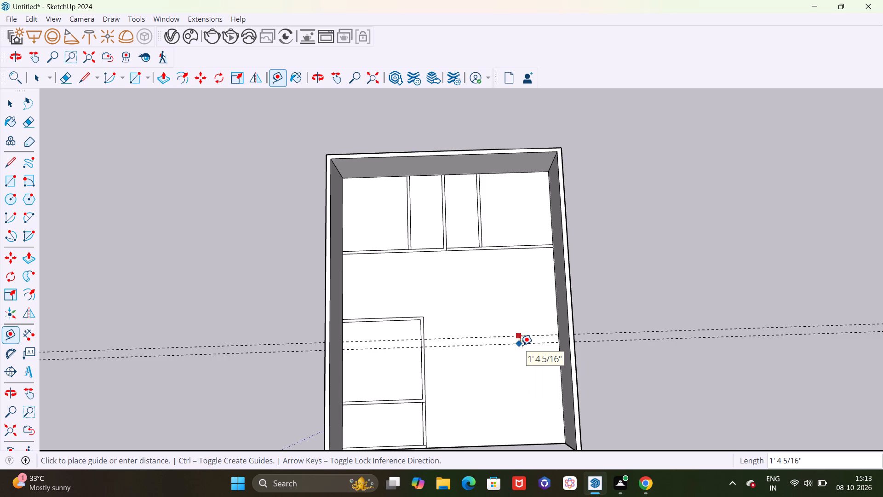
text(6")
key(Return)
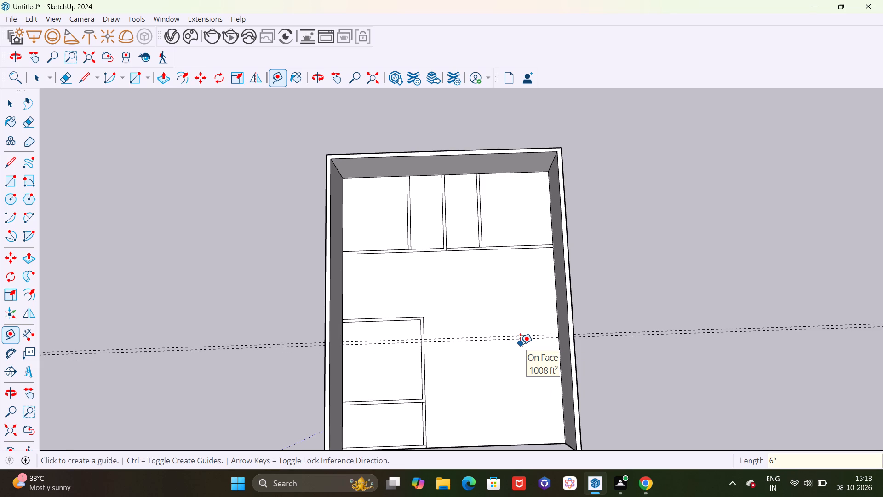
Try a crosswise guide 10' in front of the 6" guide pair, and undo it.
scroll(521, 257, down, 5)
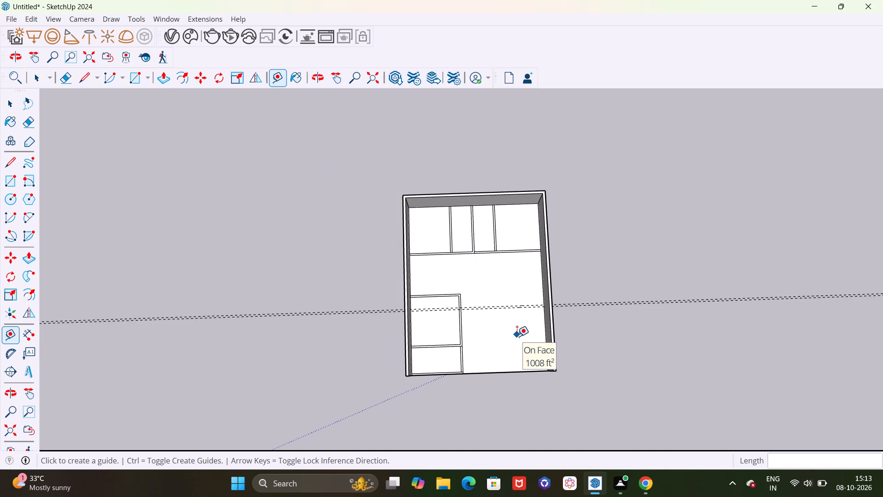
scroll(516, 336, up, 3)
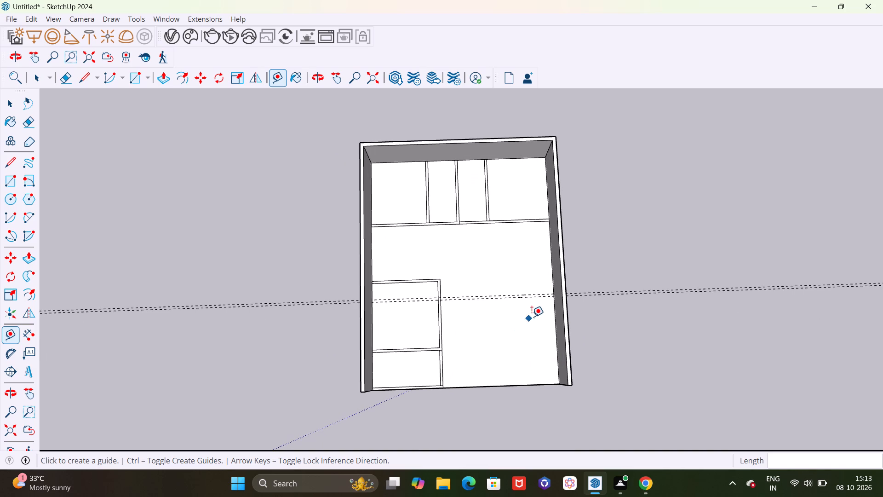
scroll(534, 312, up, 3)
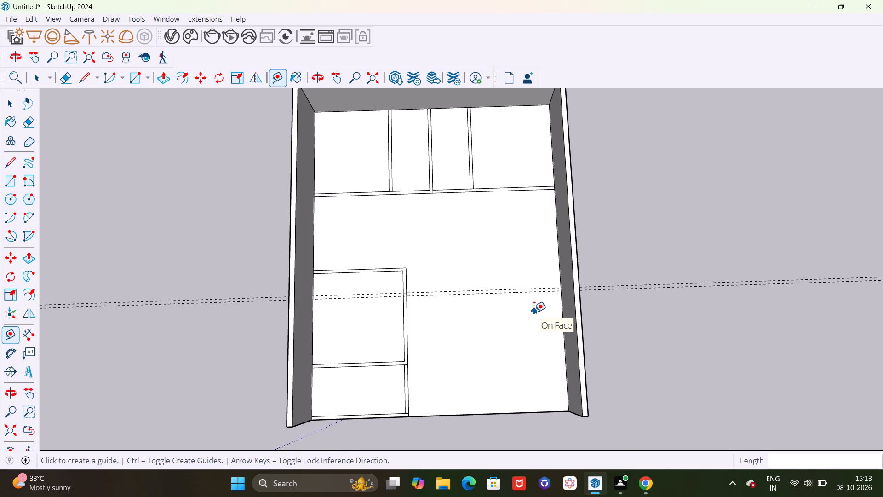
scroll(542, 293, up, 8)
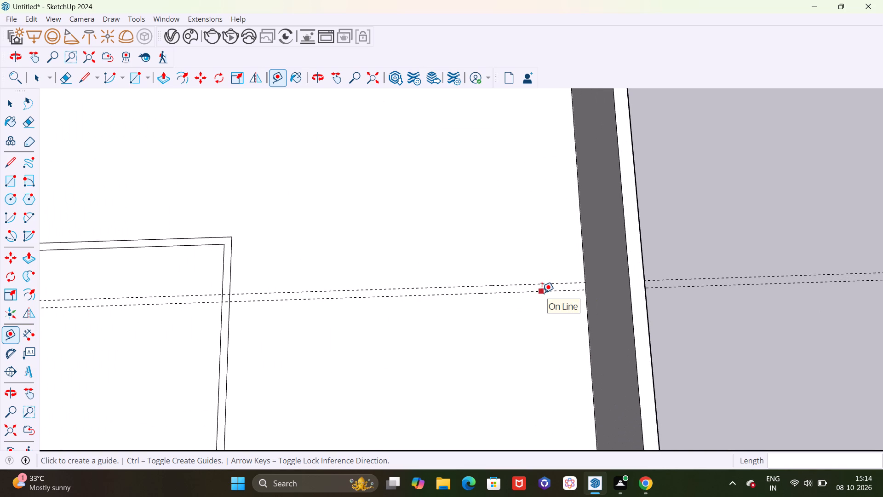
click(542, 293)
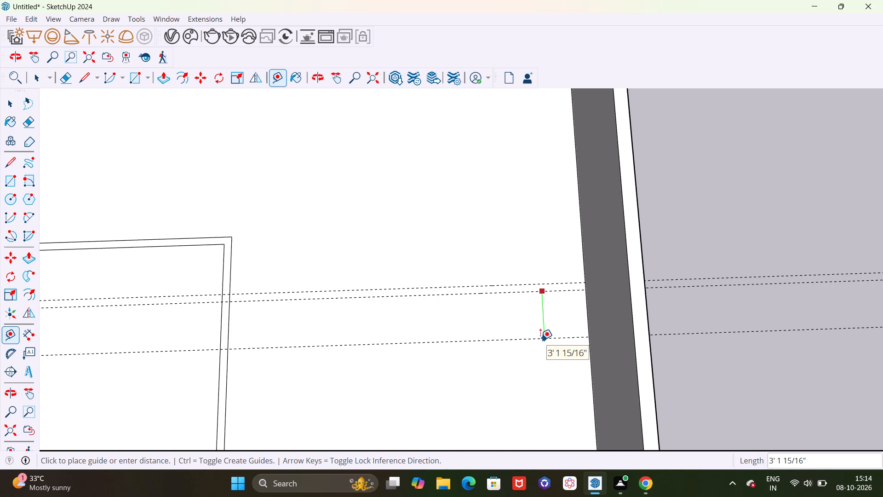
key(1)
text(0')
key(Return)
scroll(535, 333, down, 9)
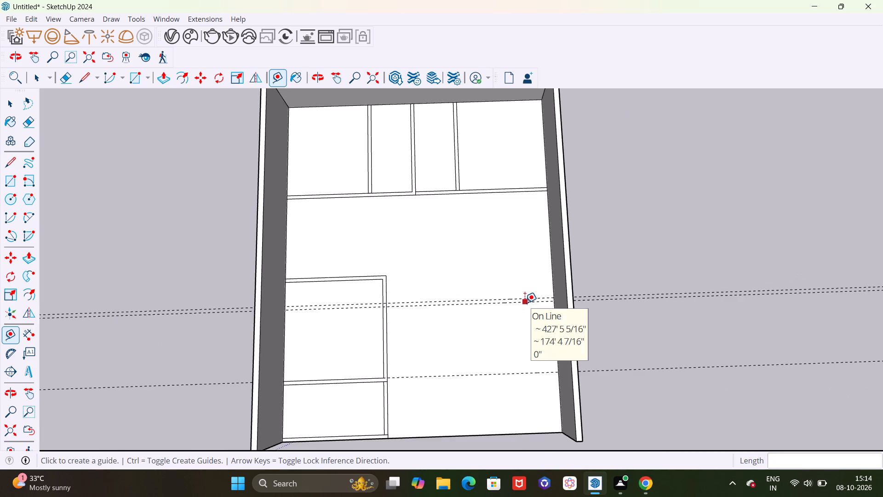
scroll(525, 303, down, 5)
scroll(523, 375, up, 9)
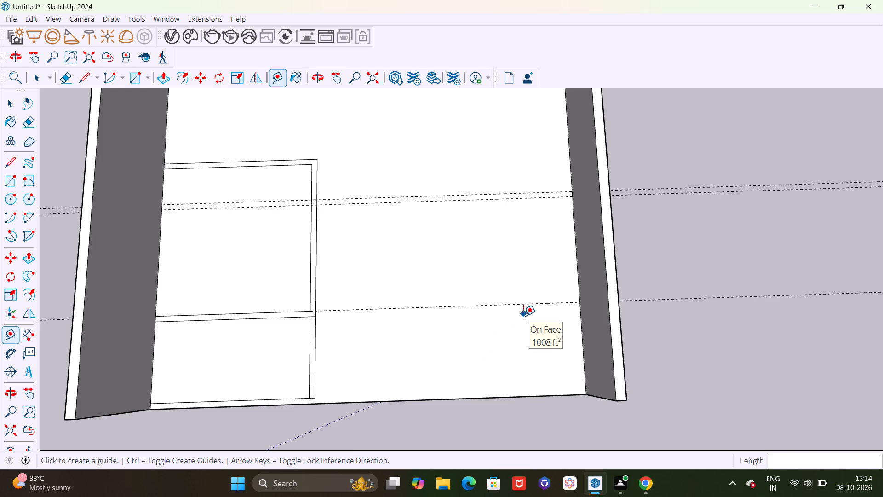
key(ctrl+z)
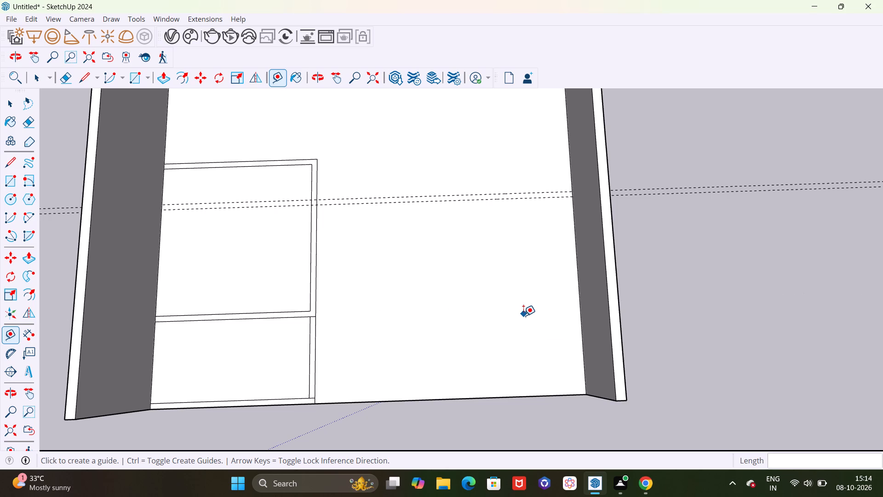
Place a crosswise guide 7' in front of the 6" guide pair.
scroll(547, 201, up, 5)
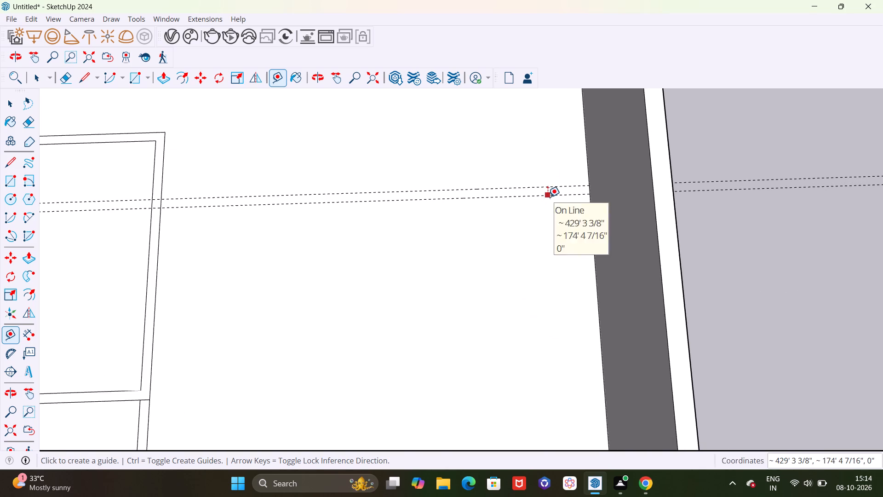
click(548, 197)
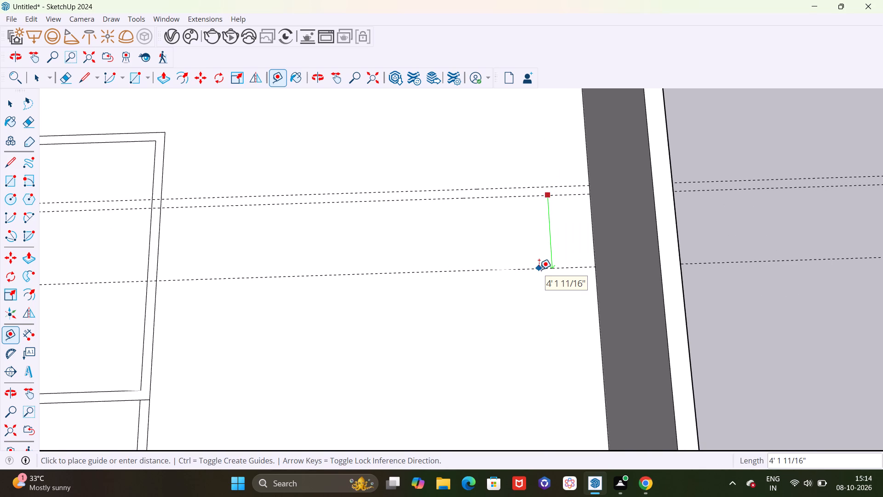
text(7')
key(Return)
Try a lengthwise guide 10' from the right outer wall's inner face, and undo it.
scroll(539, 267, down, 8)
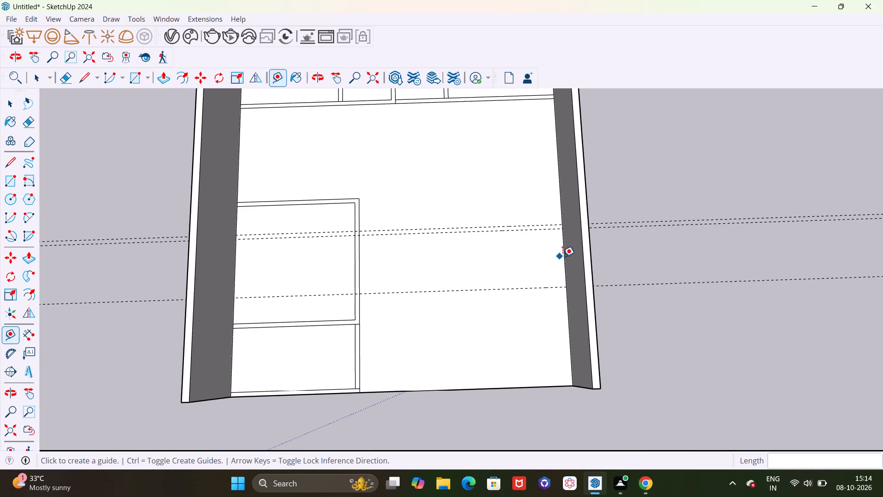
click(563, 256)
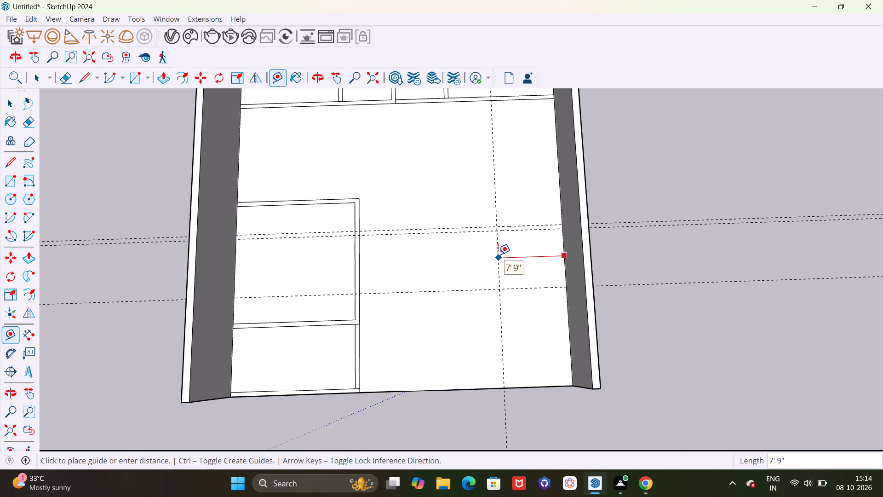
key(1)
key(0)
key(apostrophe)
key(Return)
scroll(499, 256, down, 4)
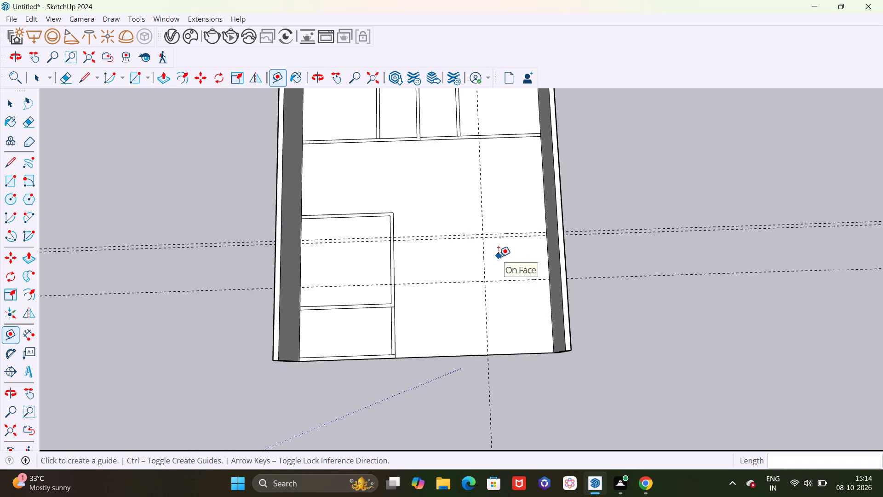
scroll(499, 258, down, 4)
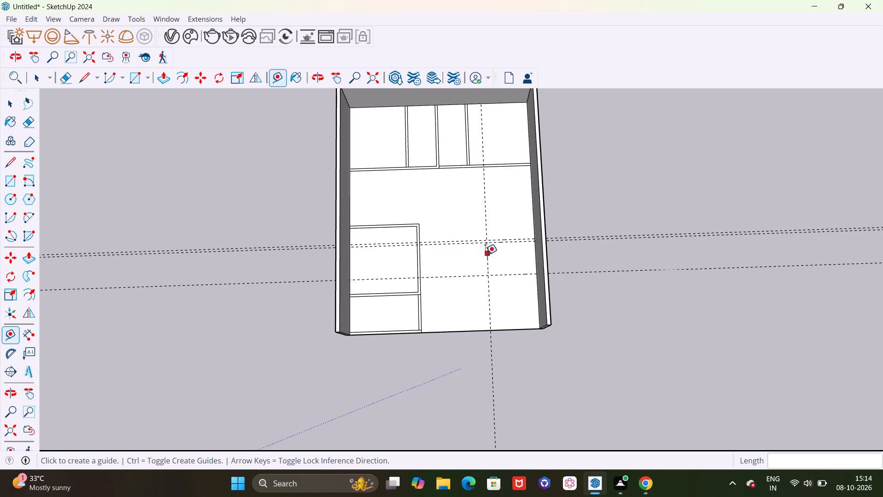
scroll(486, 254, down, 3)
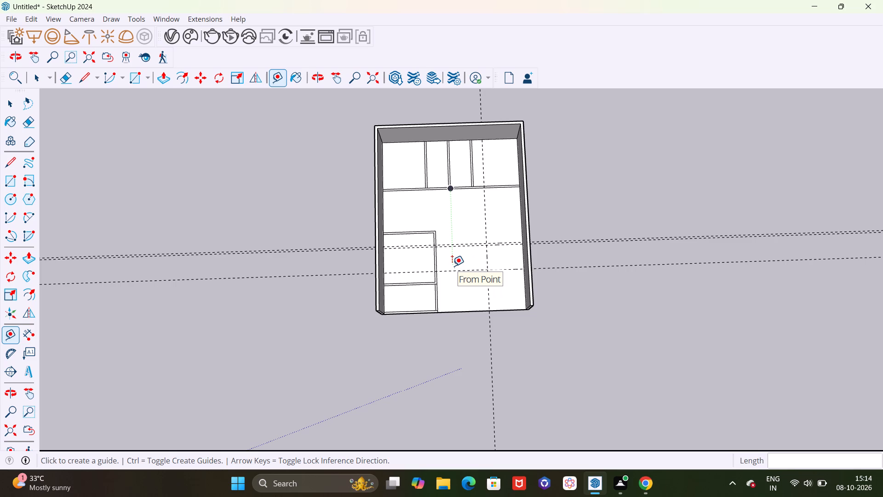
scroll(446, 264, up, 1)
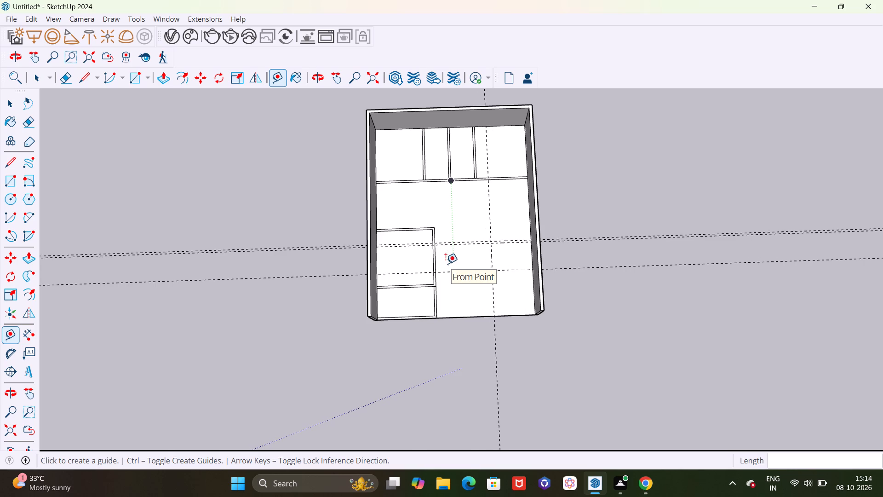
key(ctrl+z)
Place lengthwise guides 6' from the right outer wall's inner face and a further 6" beyond.
scroll(522, 259, up, 9)
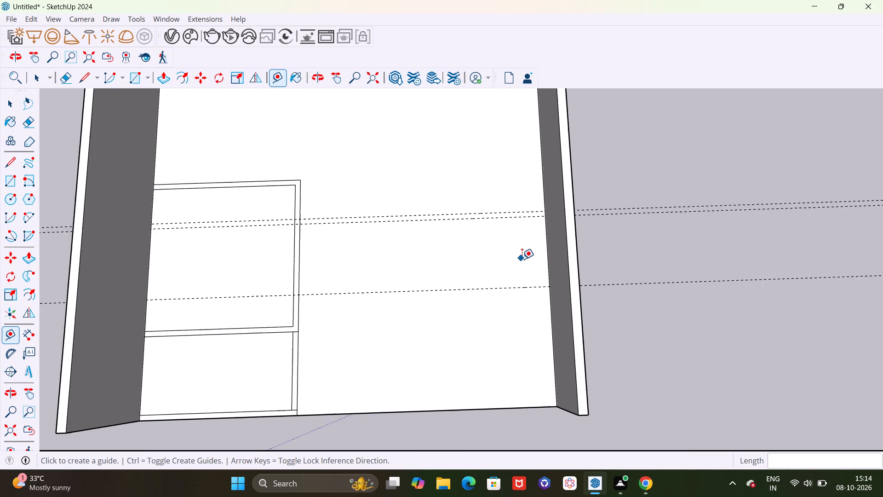
middle_drag(524, 259, 540, 258)
click(547, 246)
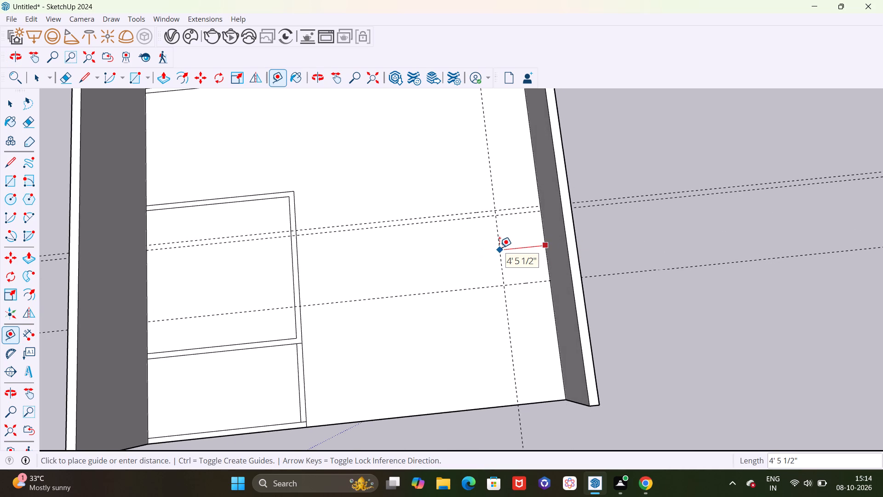
text(6')
key(Return)
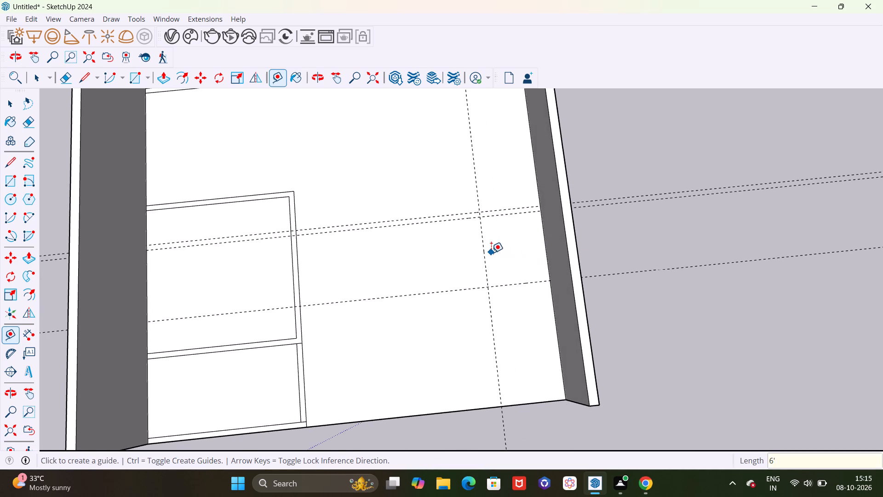
click(486, 260)
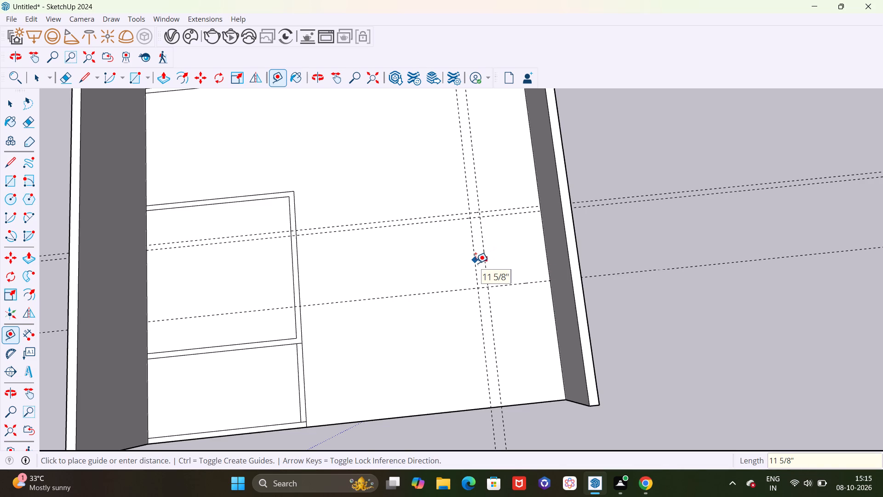
text(6")
key(Return)
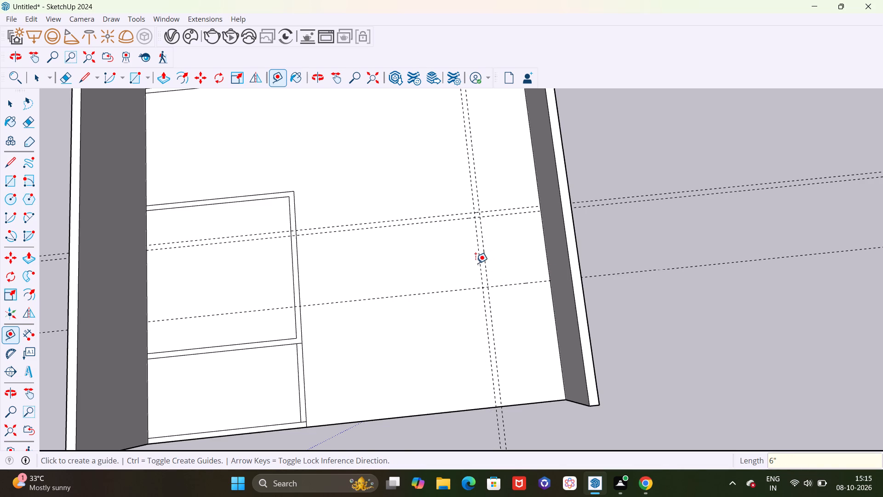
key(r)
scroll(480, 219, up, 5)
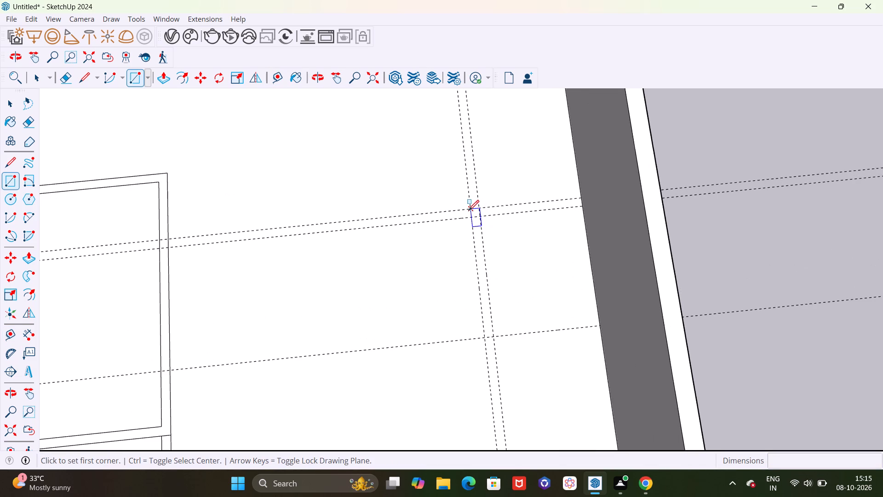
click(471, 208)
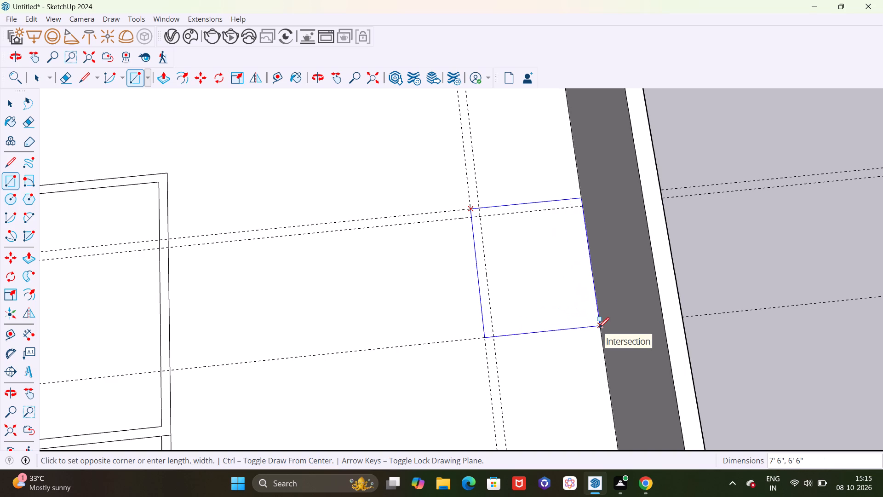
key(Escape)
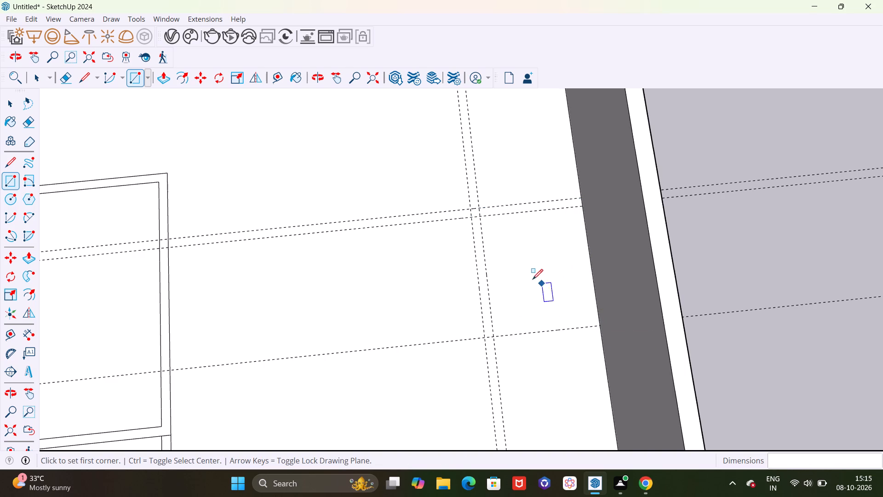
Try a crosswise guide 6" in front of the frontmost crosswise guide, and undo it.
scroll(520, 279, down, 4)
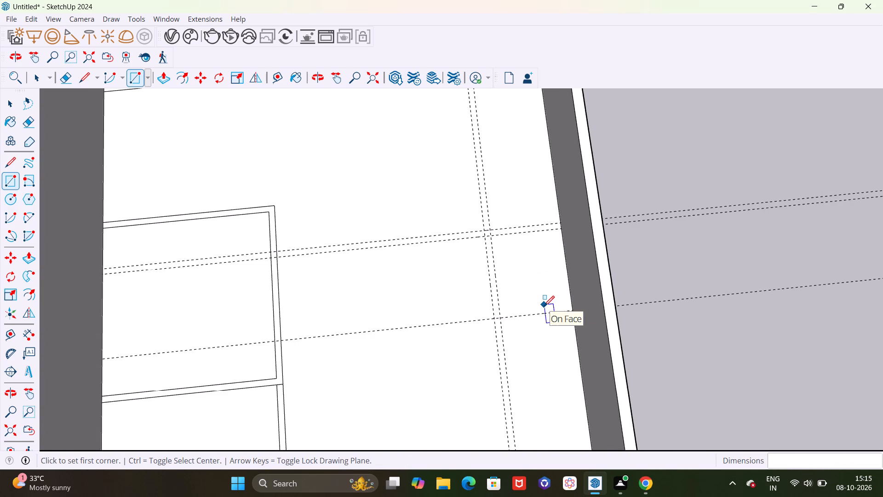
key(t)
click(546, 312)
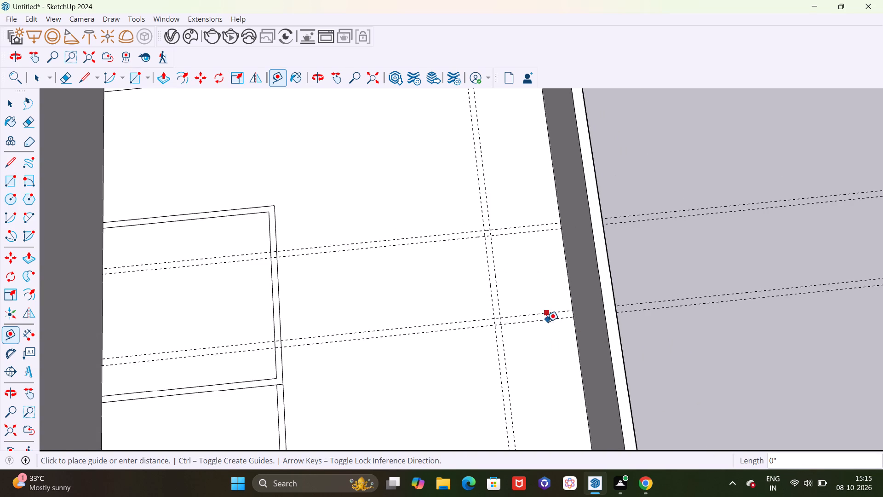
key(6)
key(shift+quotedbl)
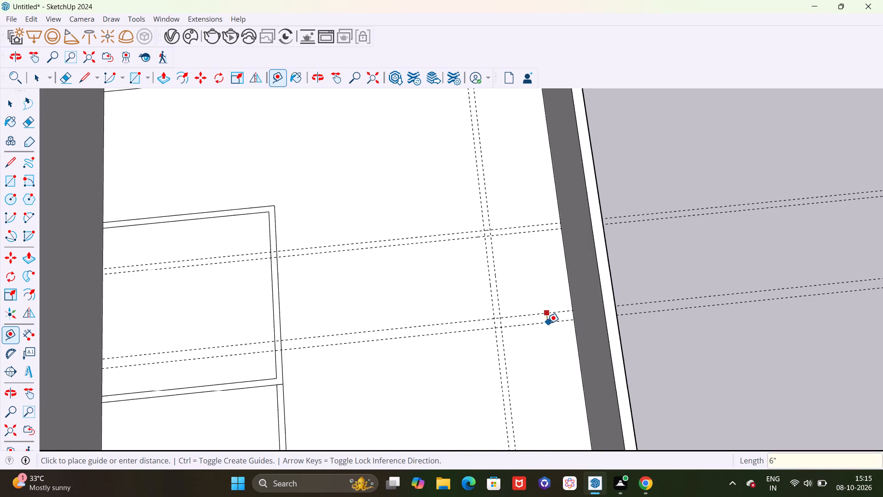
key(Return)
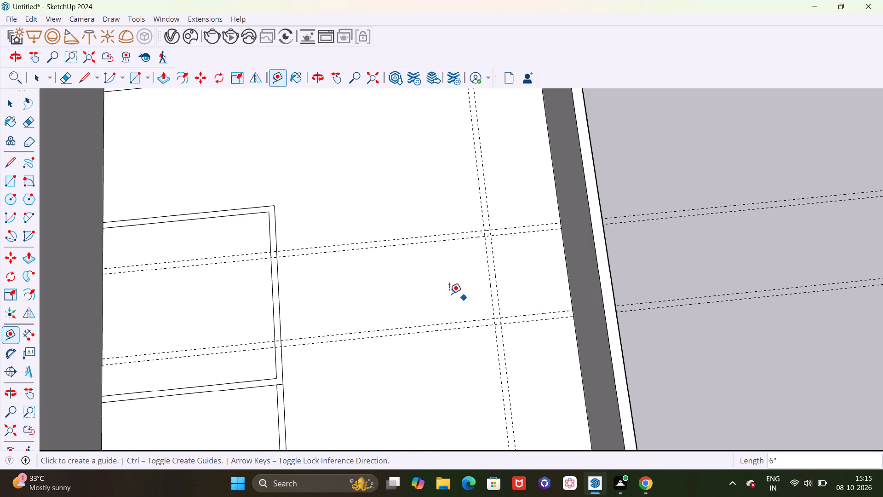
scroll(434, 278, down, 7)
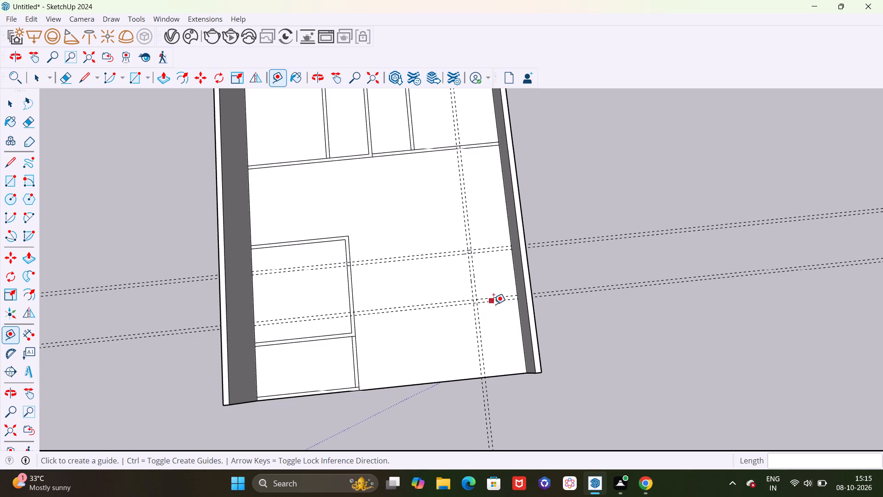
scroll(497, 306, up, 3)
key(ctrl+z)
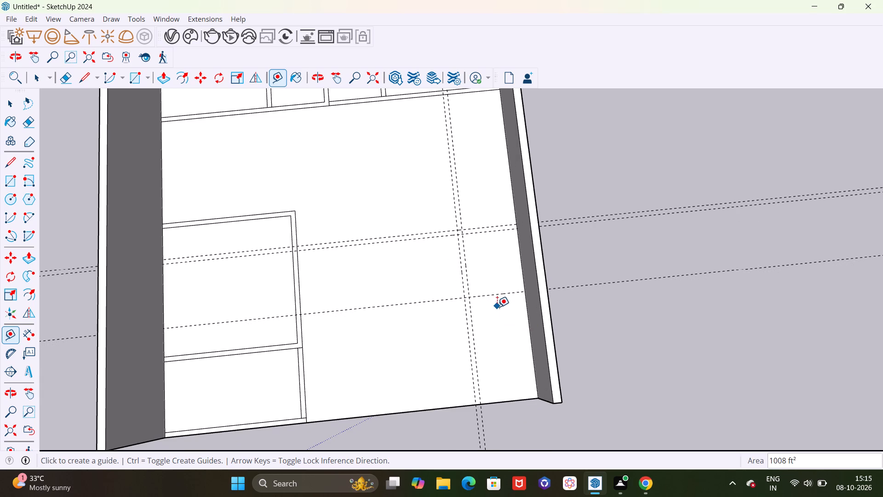
Place a crosswise guide 9" in front of the frontmost crosswise guide.
scroll(497, 307, down, 5)
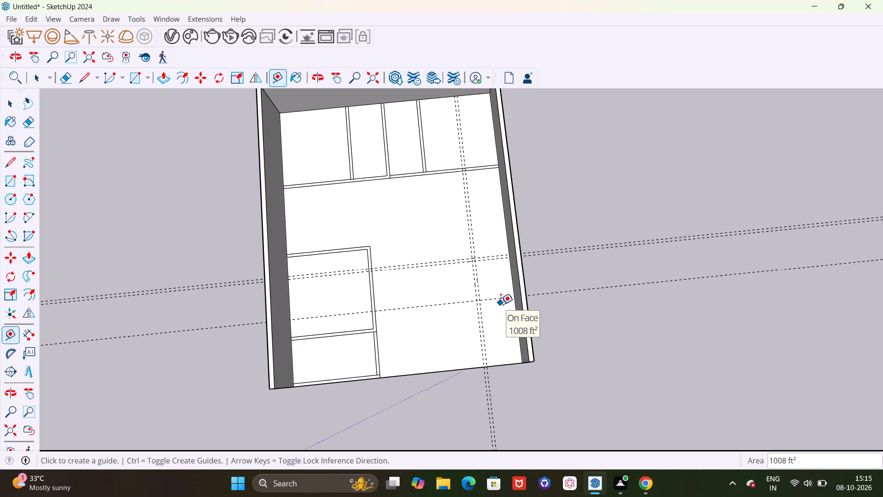
click(501, 298)
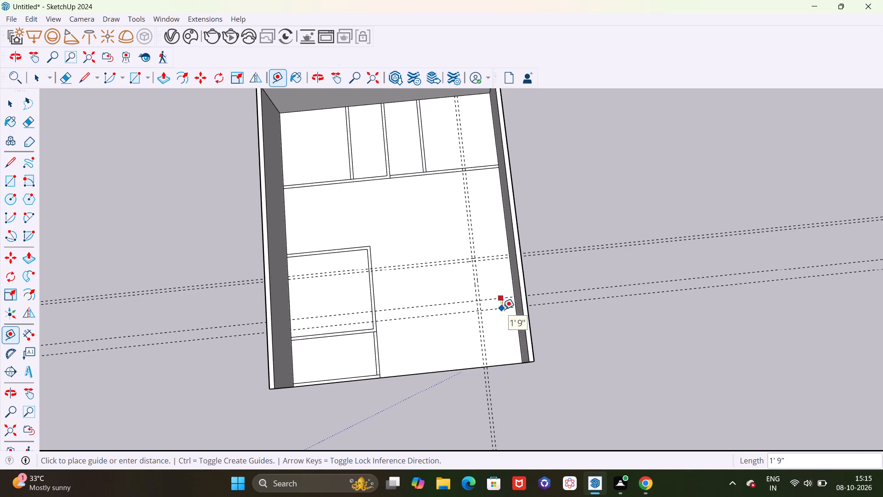
text(9")
key(Return)
Outline the small room against the right outer wall with an 8'3" by 6'6" outer rectangle and an inner one about 7' by 6'.
scroll(502, 309, up, 3)
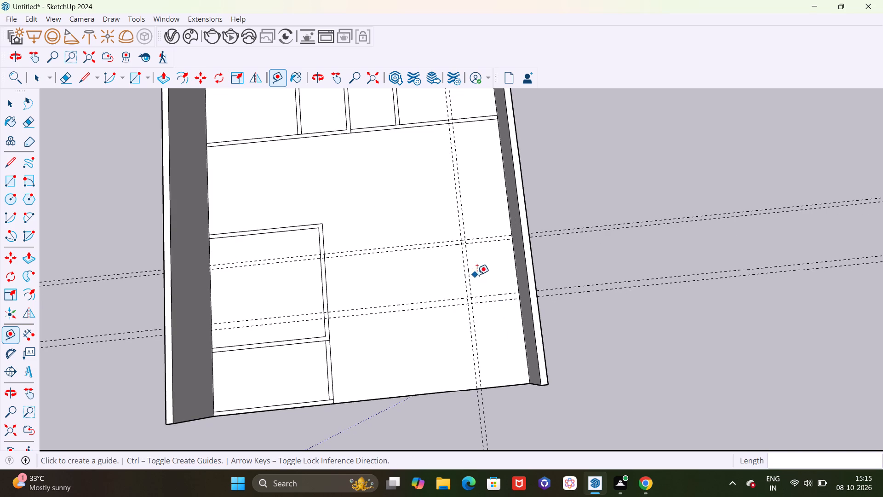
scroll(493, 263, up, 2)
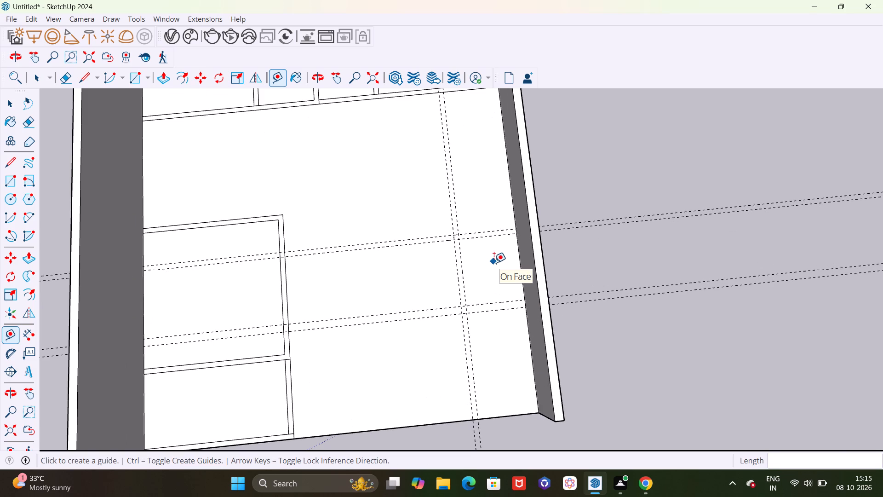
key(r)
click(455, 236)
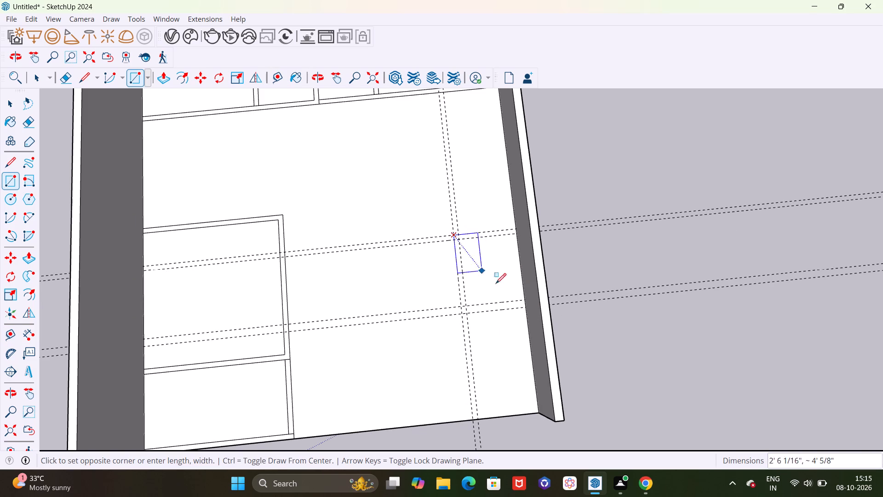
scroll(527, 306, up, 5)
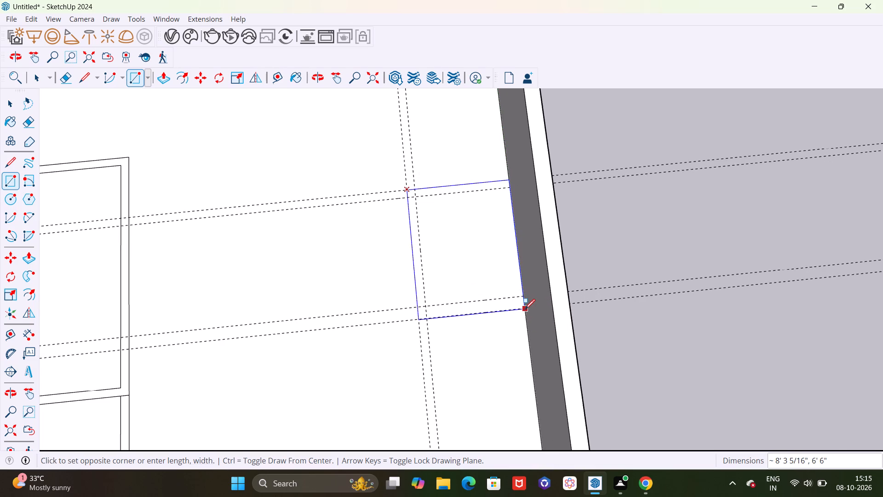
click(524, 308)
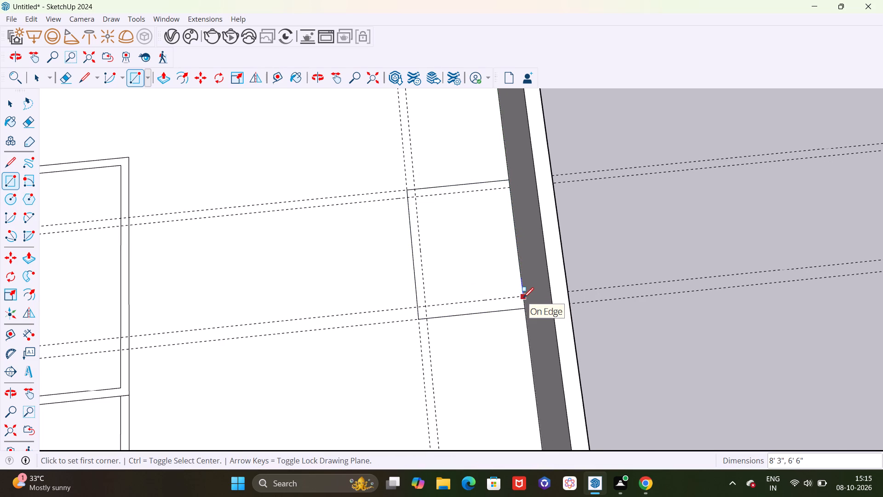
scroll(523, 298, up, 10)
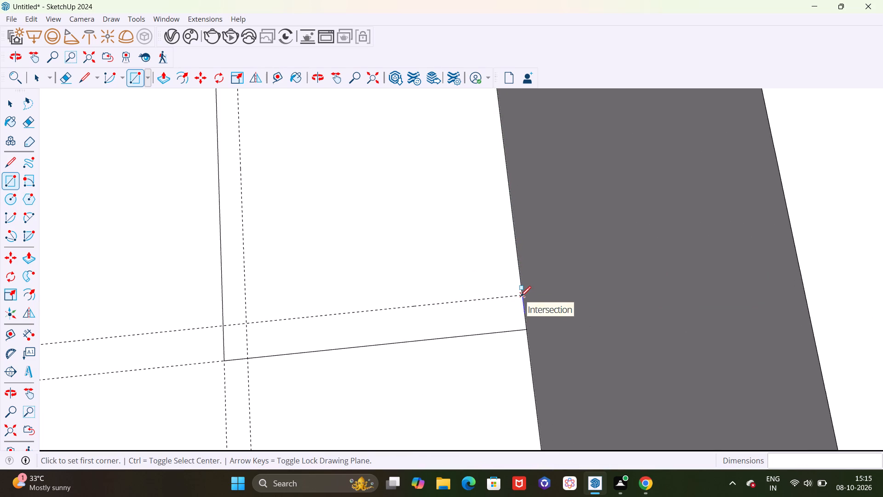
click(521, 296)
scroll(521, 296, down, 6)
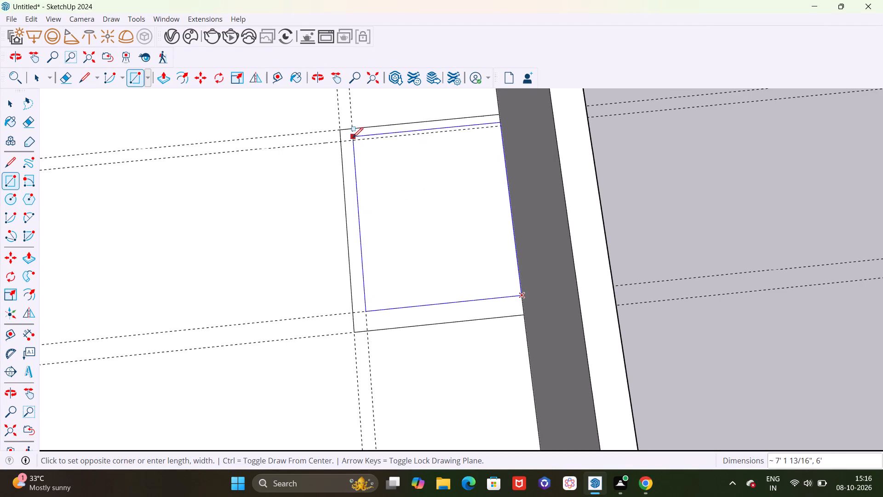
click(352, 138)
Erase the crosswise and lengthwise guide pairs around the small room at the right outer wall.
scroll(450, 250, down, 12)
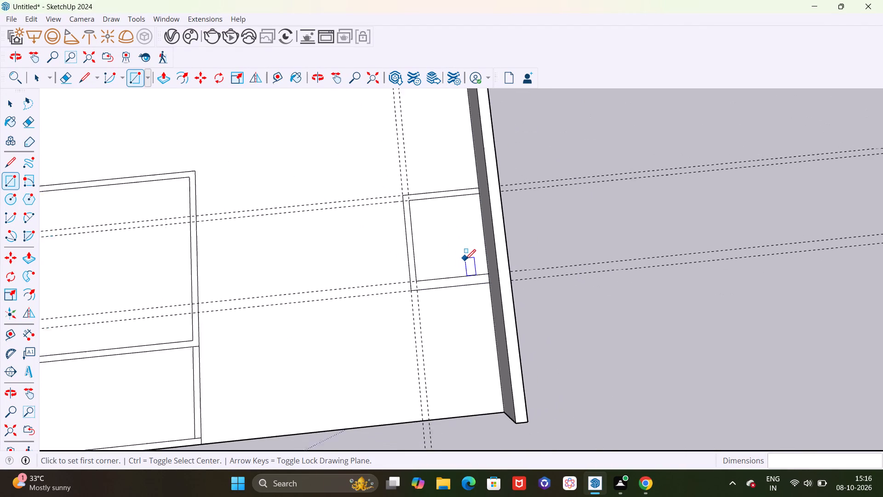
scroll(465, 260, down, 6)
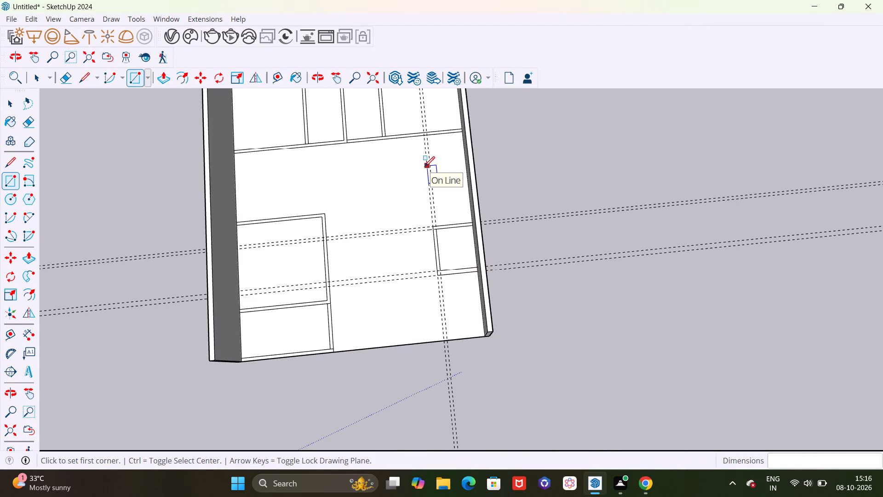
scroll(430, 197, down, 3)
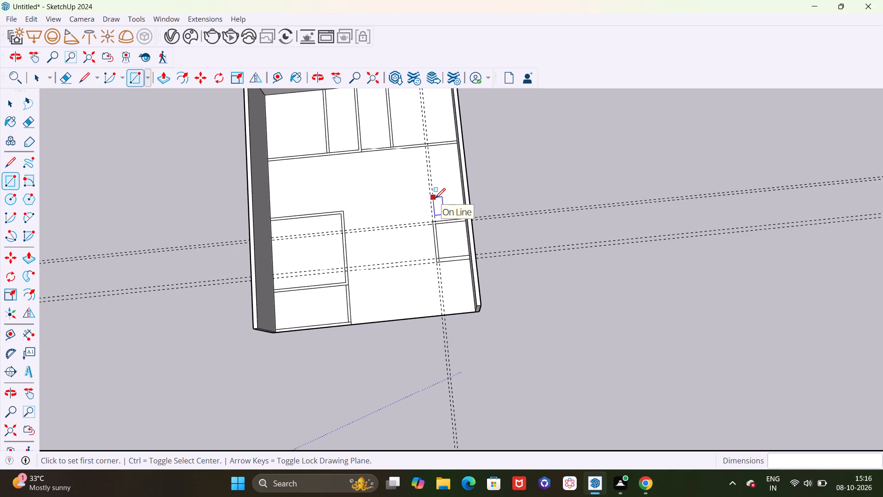
scroll(436, 225, down, 2)
key(e)
drag(545, 196, 558, 285)
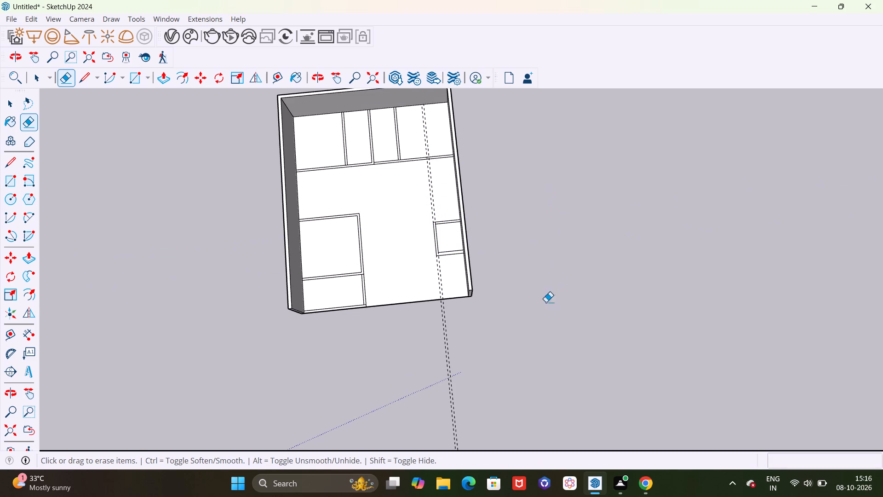
drag(481, 344, 391, 352)
Place lengthwise guides 12' from the right outer wall's inner face and a further 6" beyond.
scroll(421, 191, up, 3)
key(t)
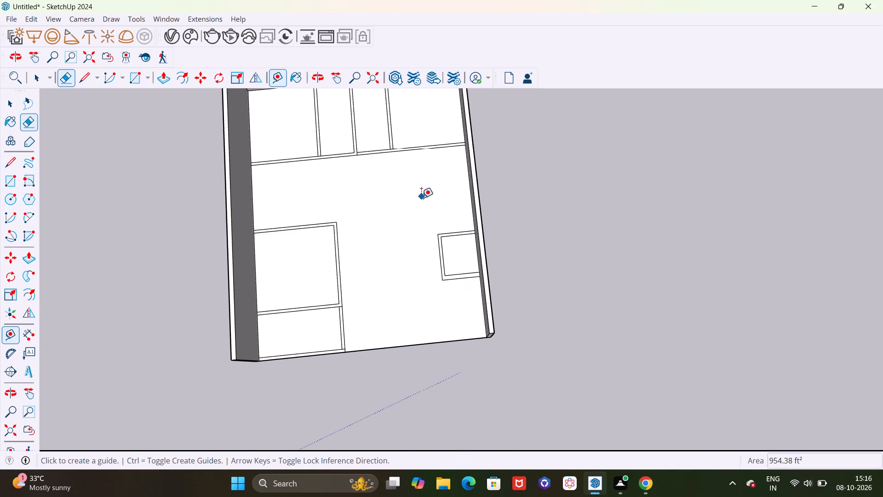
middle_drag(447, 192, 499, 188)
scroll(460, 189, up, 8)
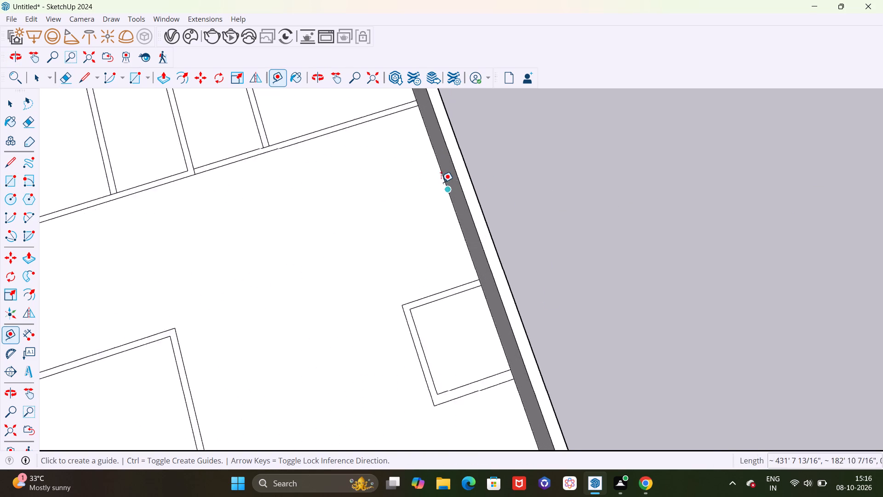
scroll(441, 182, up, 2)
click(441, 174)
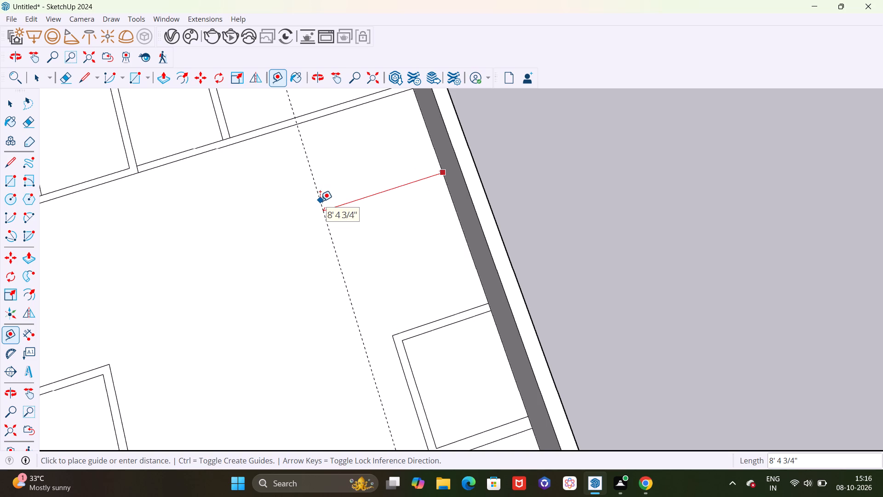
text(12)
key(apostrophe)
key(Return)
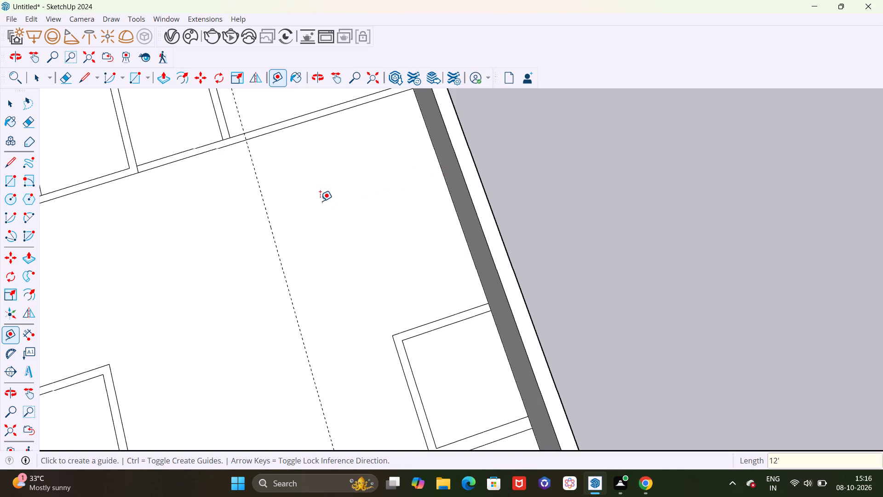
scroll(329, 201, down, 11)
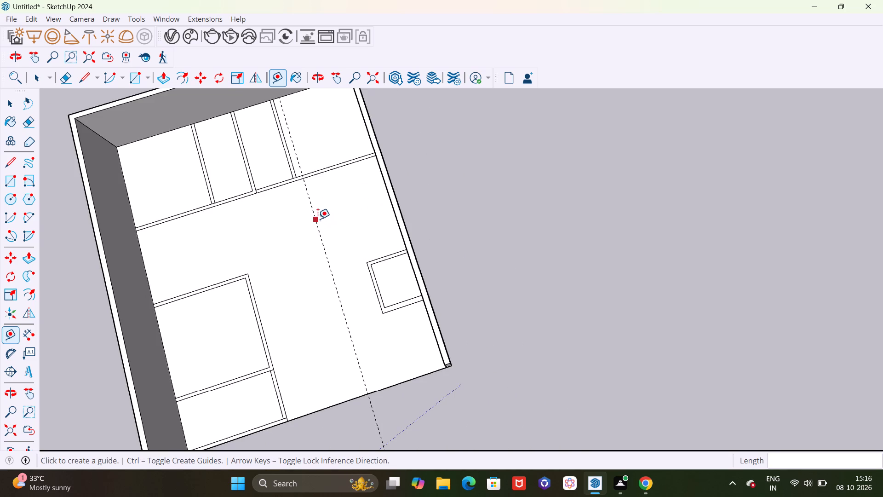
click(318, 219)
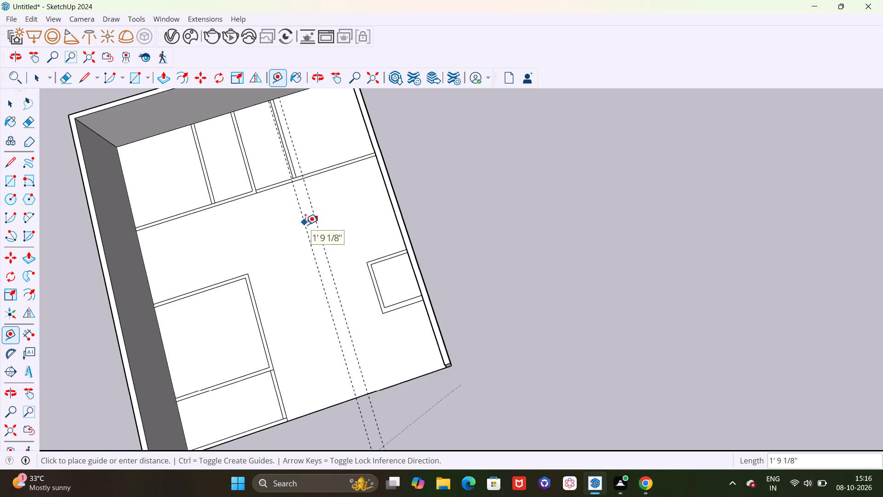
text(6")
key(Return)
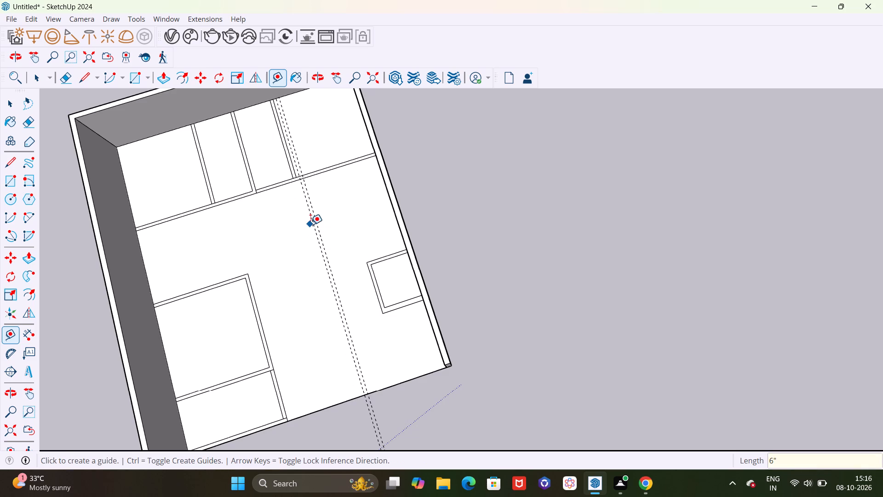
Place two crosswise guides 6" apart, extending the outer and inner lines of the small room's rear wall.
scroll(337, 277, up, 11)
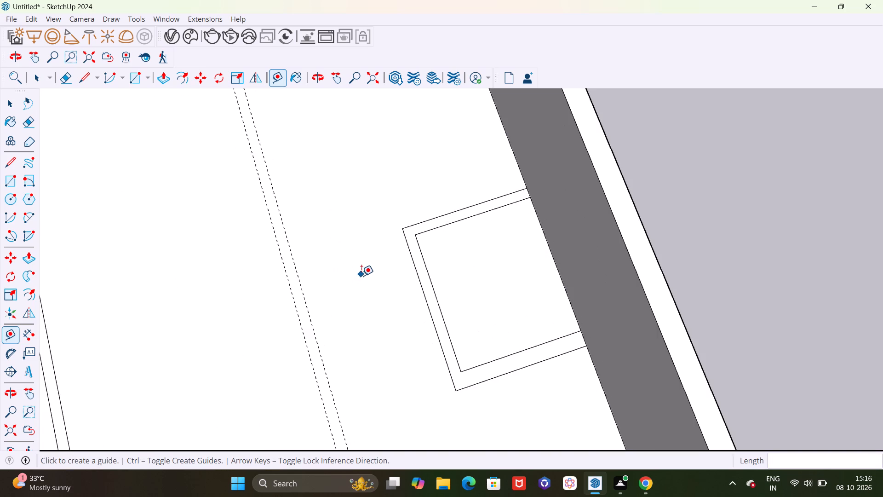
scroll(362, 274, up, 3)
click(458, 197)
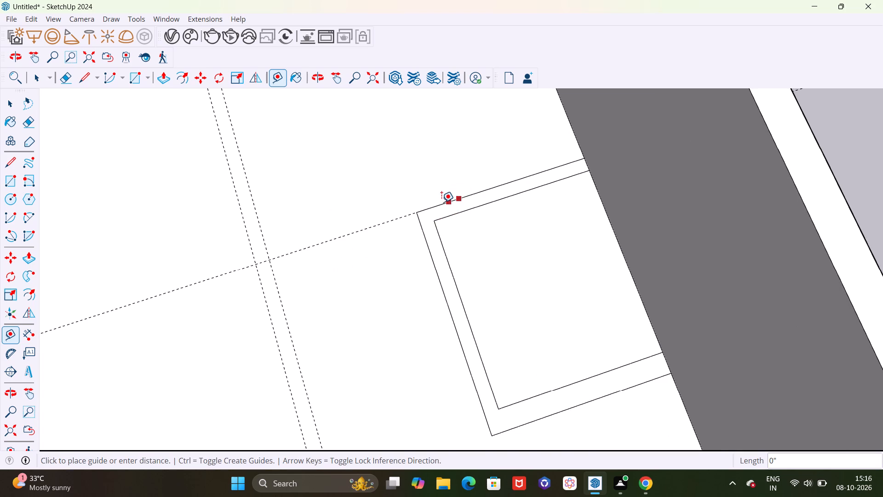
click(439, 202)
scroll(439, 202, down, 7)
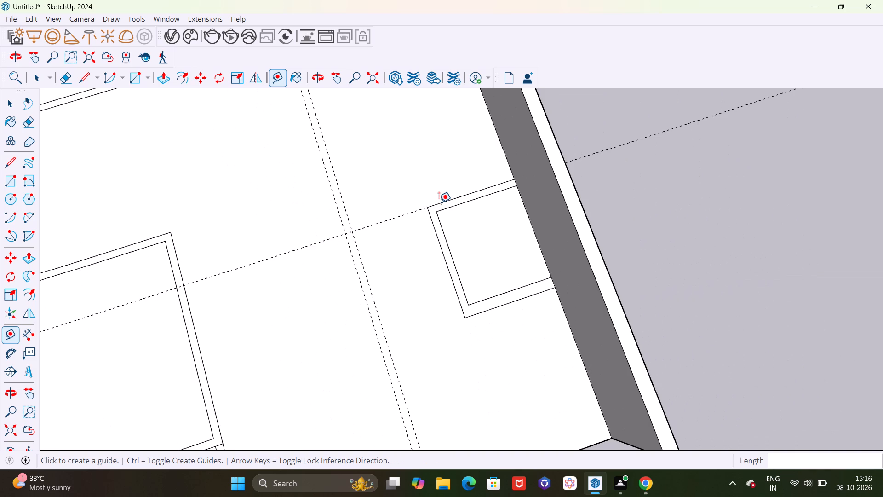
click(416, 209)
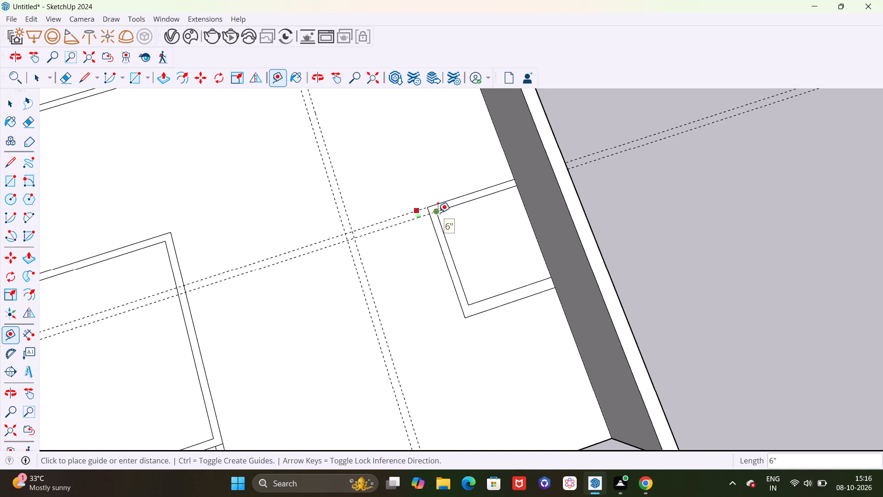
click(438, 213)
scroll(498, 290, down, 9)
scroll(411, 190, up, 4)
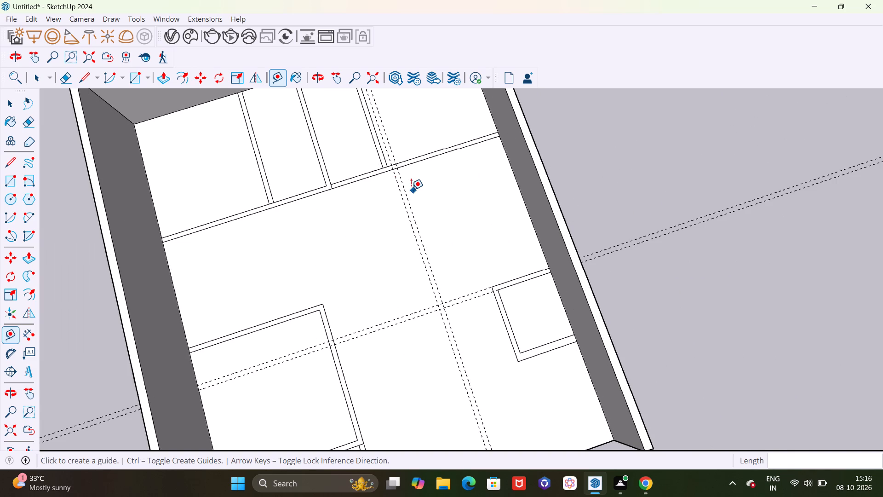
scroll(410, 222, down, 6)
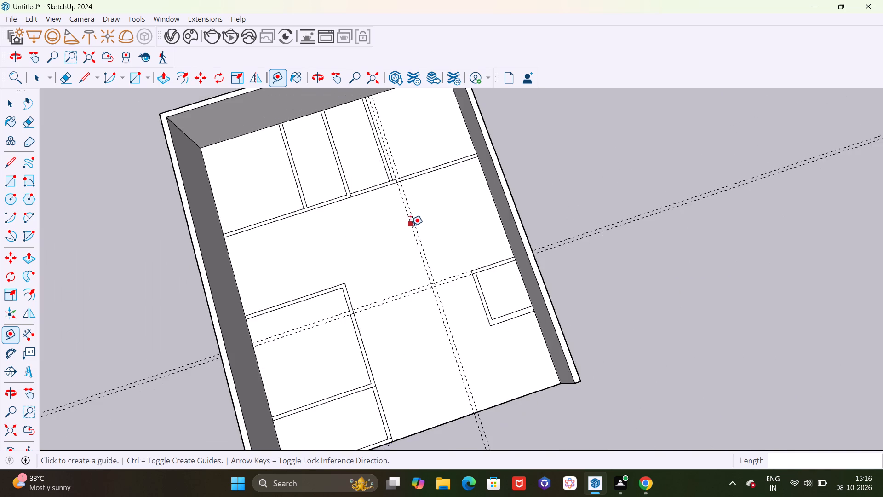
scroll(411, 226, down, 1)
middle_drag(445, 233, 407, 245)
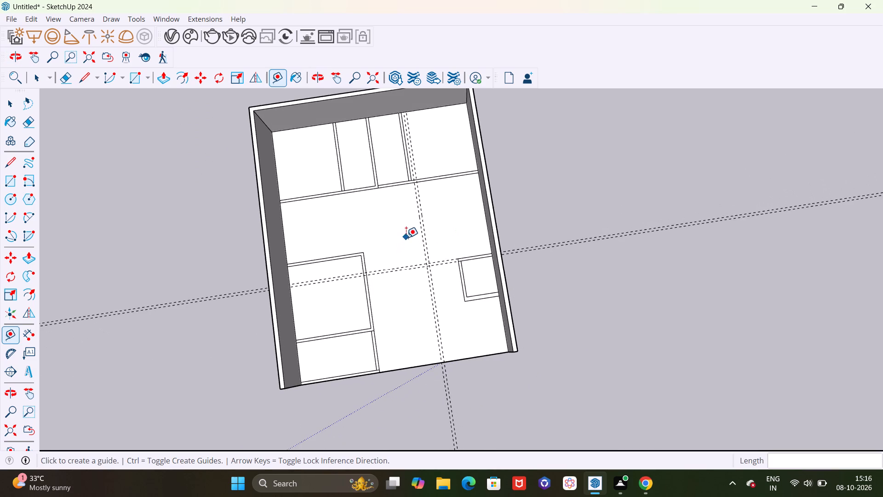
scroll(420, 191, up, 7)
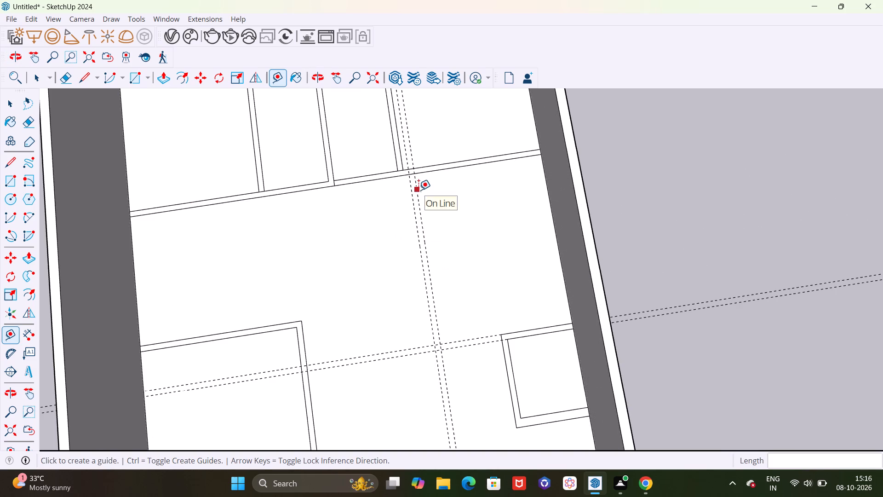
Outline two walls: a 6" by 16'6" rectangle forward from the long cross wall and a 5'6" by 6" rectangle joining the small room.
key(r)
scroll(406, 178, up, 4)
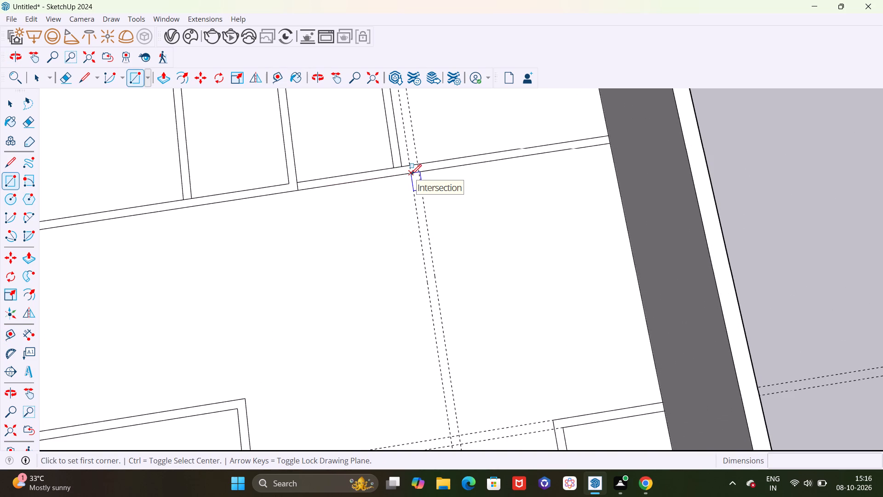
click(411, 174)
scroll(434, 240, down, 8)
scroll(444, 337, up, 7)
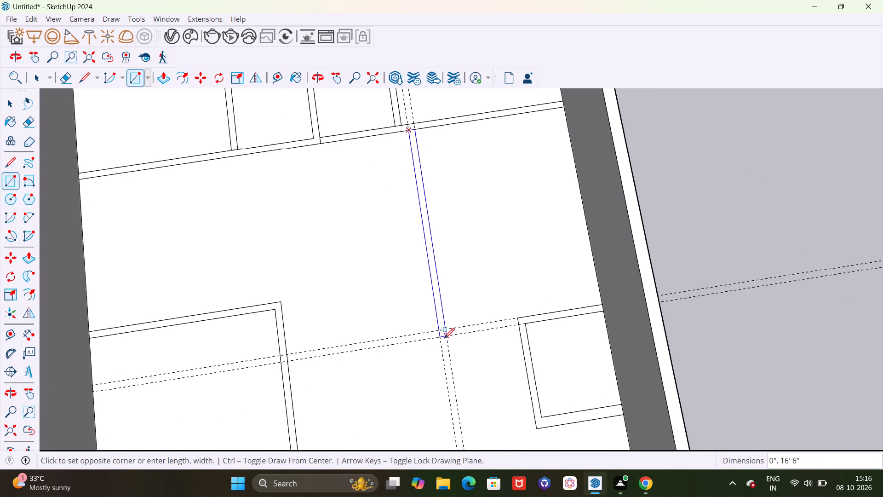
scroll(444, 338, up, 4)
click(450, 336)
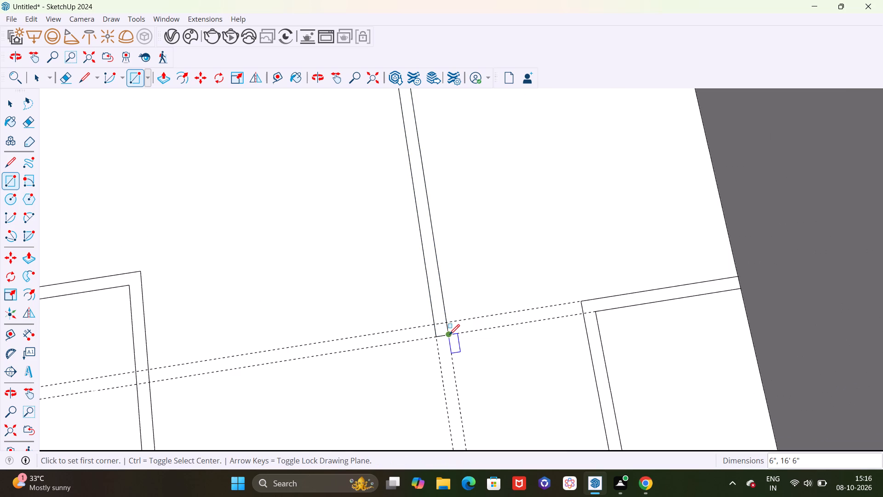
click(449, 335)
click(581, 304)
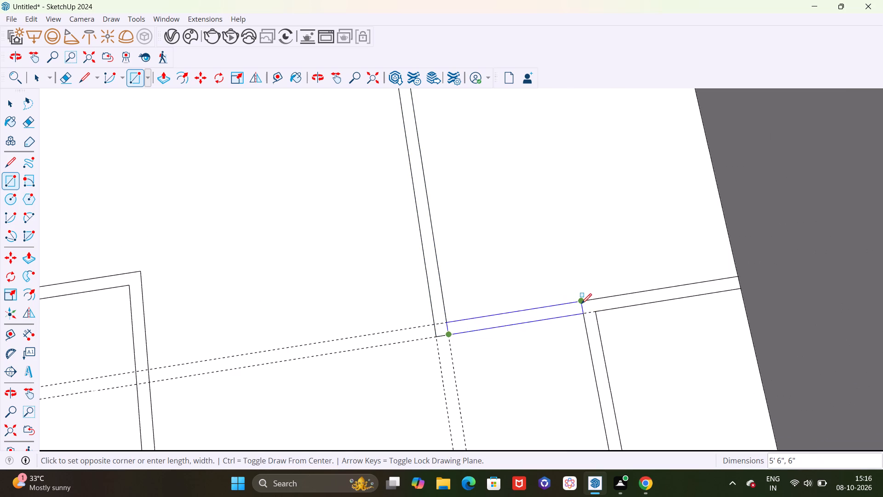
scroll(550, 285, down, 18)
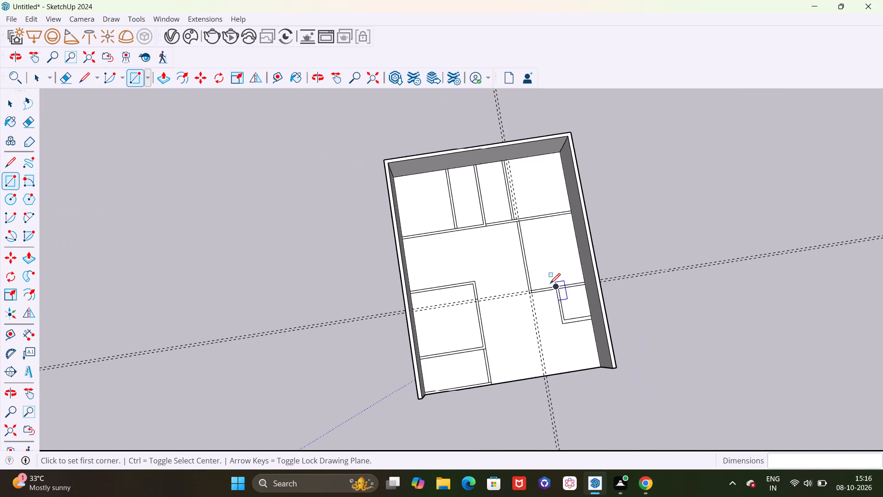
Erase the crosswise and lengthwise guide pairs used for the new walls near the right outer wall.
key(e)
drag(657, 268, 659, 287)
drag(509, 121, 455, 125)
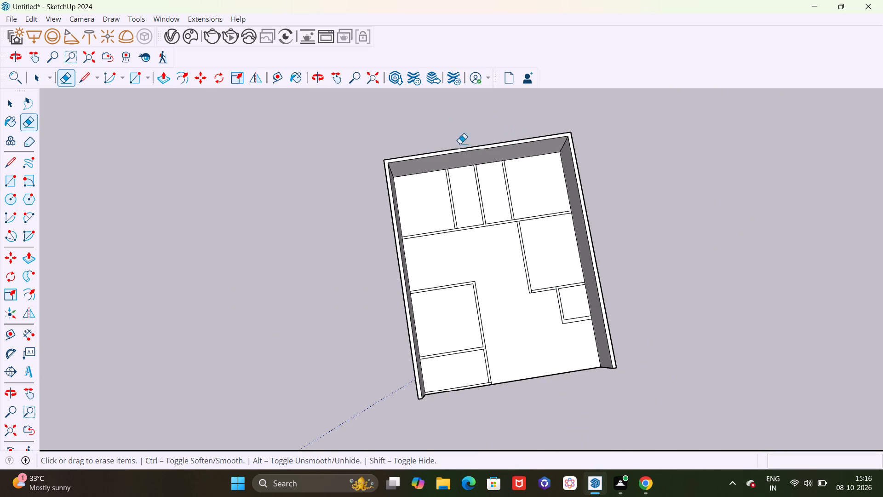
Examine the whole floor layout with its outlined rooms.
scroll(803, 341, down, 4)
middle_drag(757, 335, 707, 346)
scroll(572, 370, up, 5)
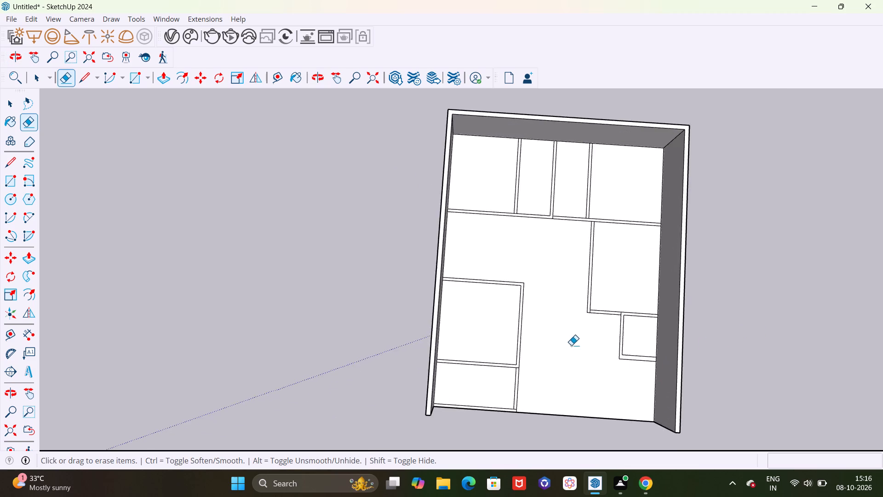
scroll(538, 326, up, 4)
scroll(512, 263, down, 4)
scroll(599, 401, up, 5)
scroll(561, 295, up, 5)
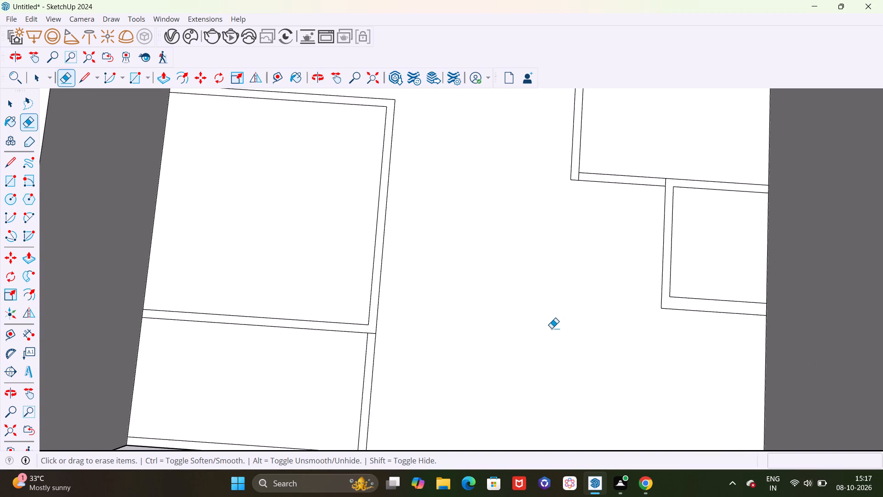
scroll(543, 306, down, 4)
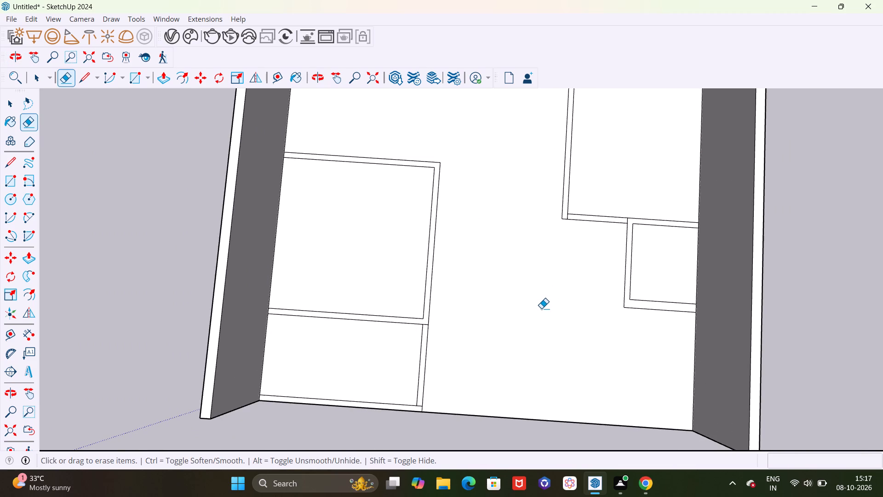
scroll(543, 308, down, 4)
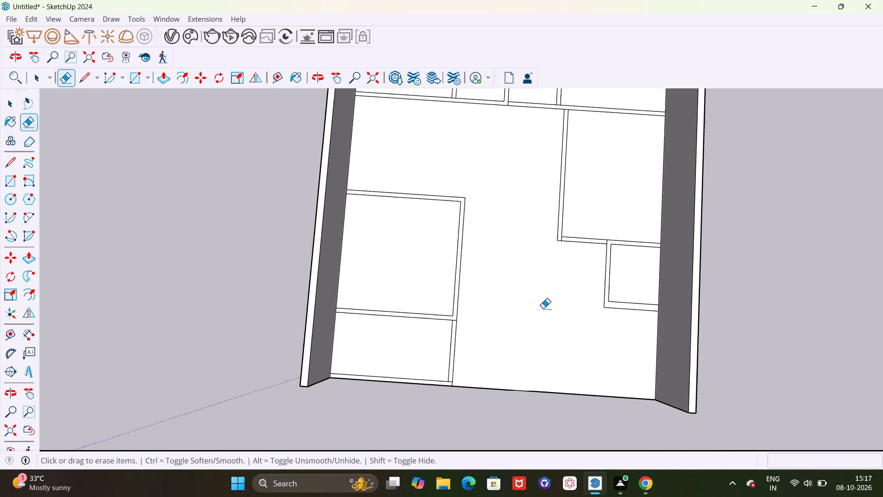
scroll(528, 318, down, 3)
middle_drag(522, 322, 556, 325)
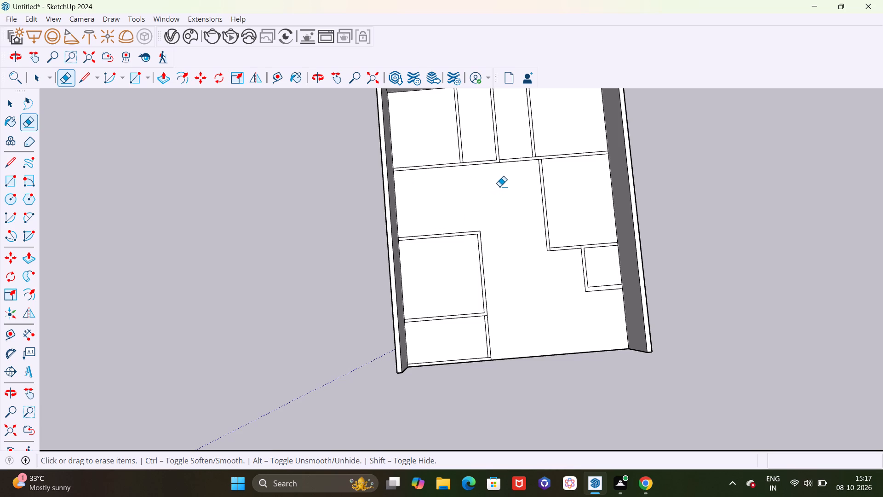
scroll(500, 219, down, 2)
scroll(514, 256, down, 11)
scroll(533, 312, up, 3)
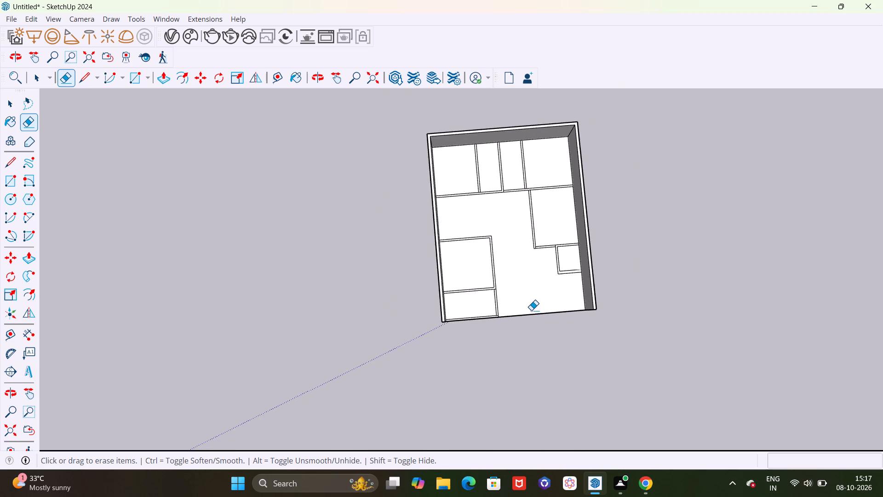
Erase the front wall line of the small front-left room and the short edge closing its side wall.
scroll(531, 310, up, 5)
scroll(475, 335, up, 19)
click(476, 284)
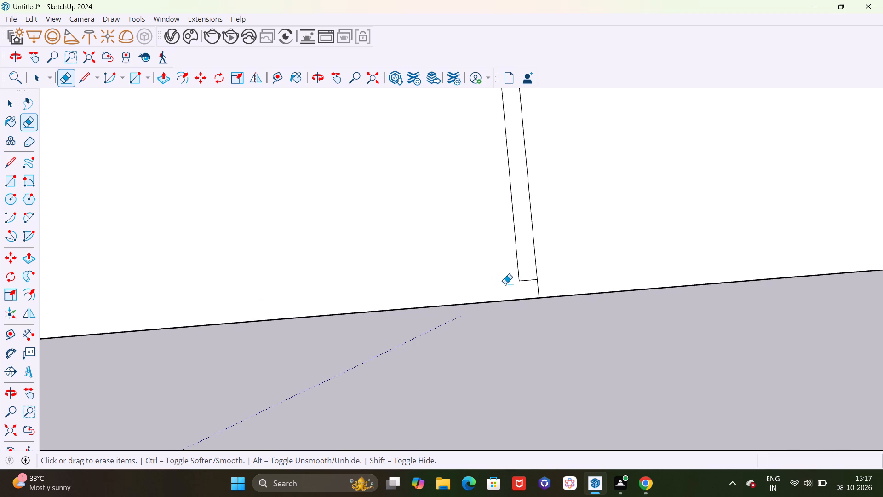
click(529, 281)
scroll(565, 277, down, 11)
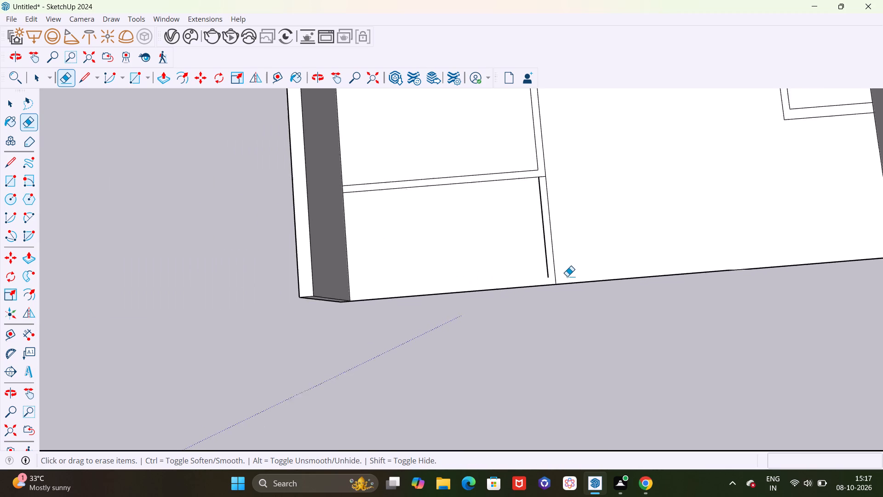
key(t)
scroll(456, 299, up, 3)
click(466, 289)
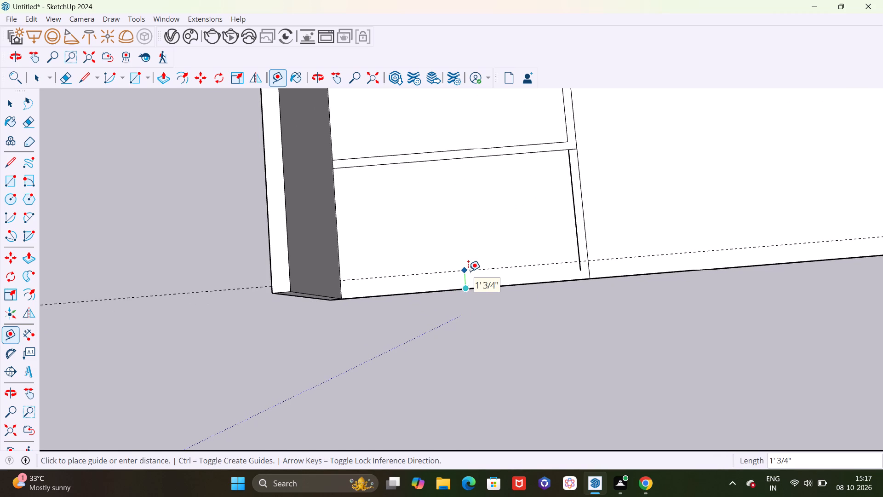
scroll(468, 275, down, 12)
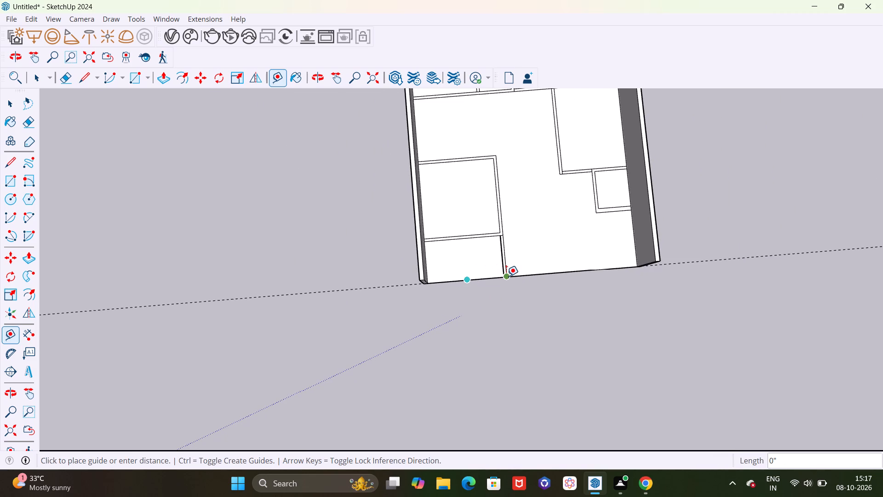
Erase all remaining wall lines of the two rooms along the left outer wall in the front half.
key(e)
drag(471, 156, 470, 178)
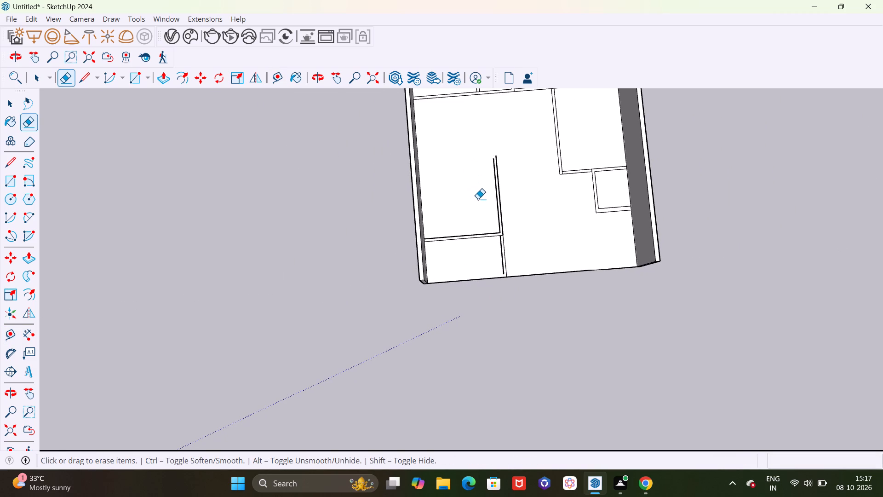
drag(482, 201, 506, 203)
drag(477, 238, 477, 248)
drag(483, 250, 520, 252)
drag(491, 228, 489, 237)
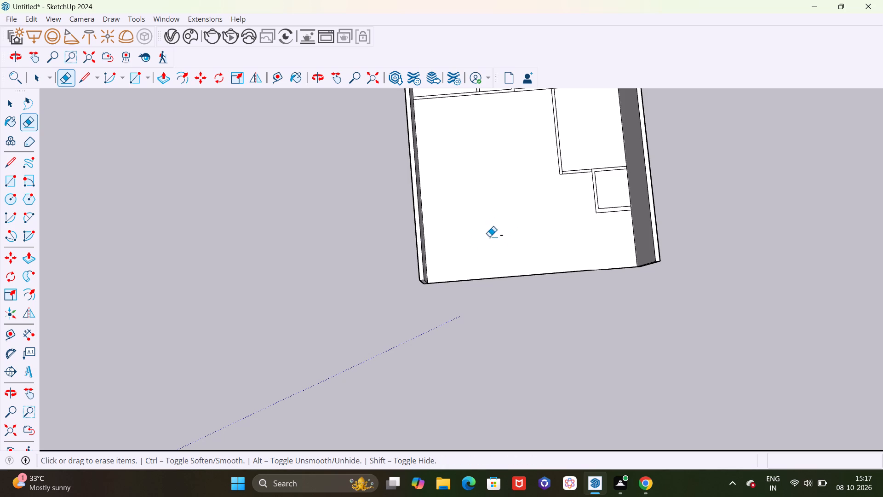
click(501, 239)
drag(504, 230, 501, 237)
Place a crosswise guide 12' in front of the long cross wall's front face and a second one 6" beyond.
scroll(446, 279, down, 7)
key(t)
scroll(457, 182, up, 5)
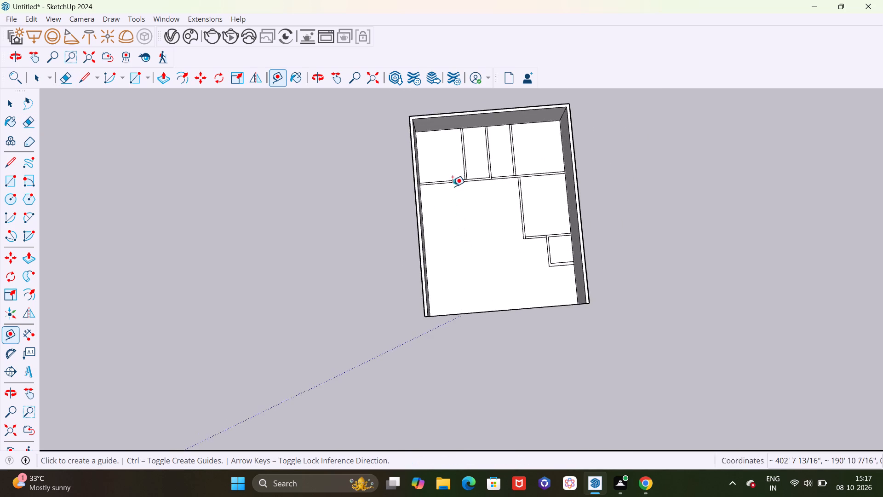
scroll(453, 186, up, 7)
click(447, 178)
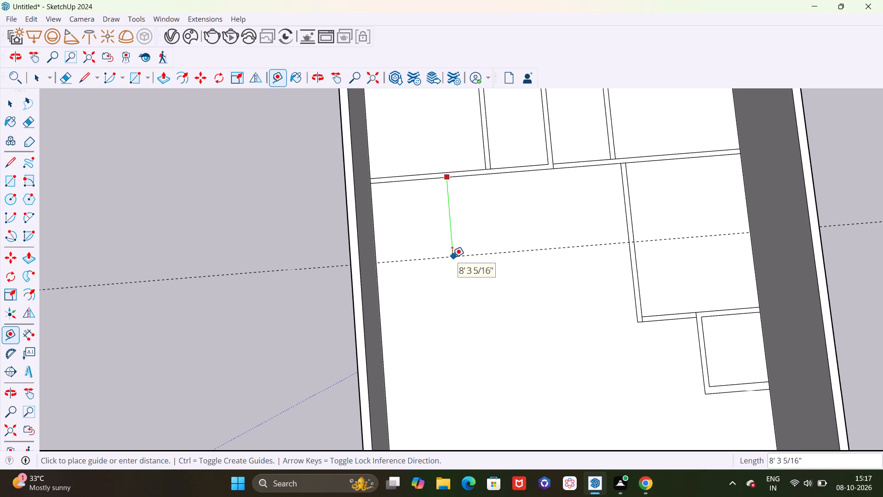
key(1)
text(2')
key(Return)
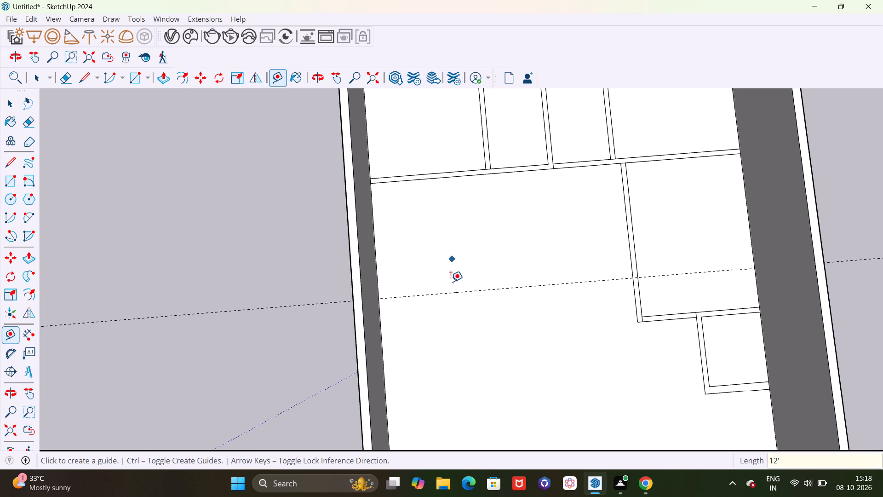
click(450, 291)
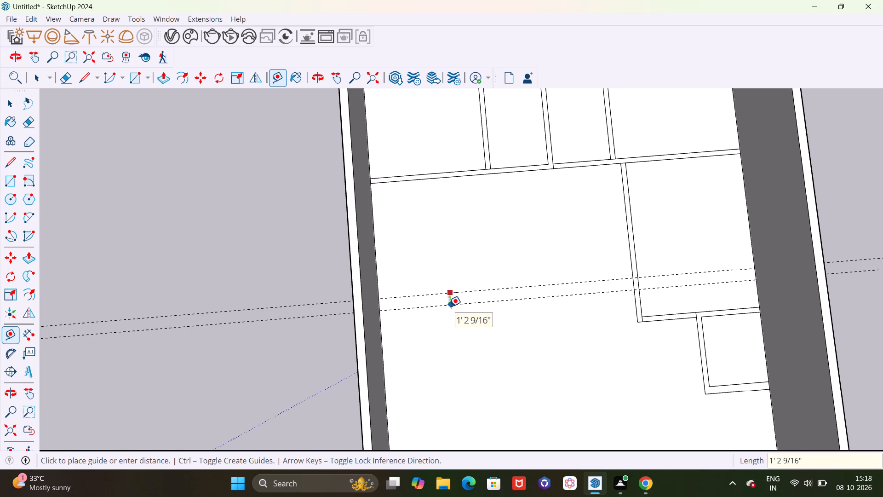
text(6")
key(Return)
Place a crosswise guide 7' in front of the previous guide pair and another one 6" beyond it.
scroll(443, 306, up, 5)
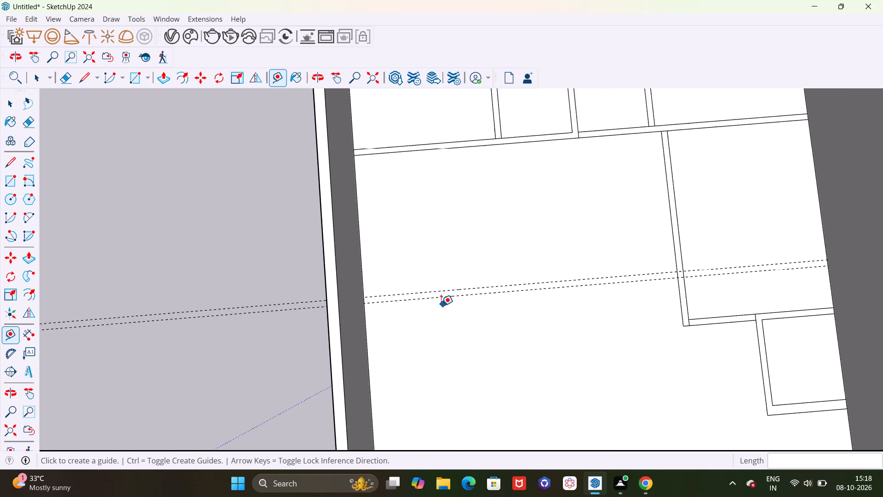
click(433, 296)
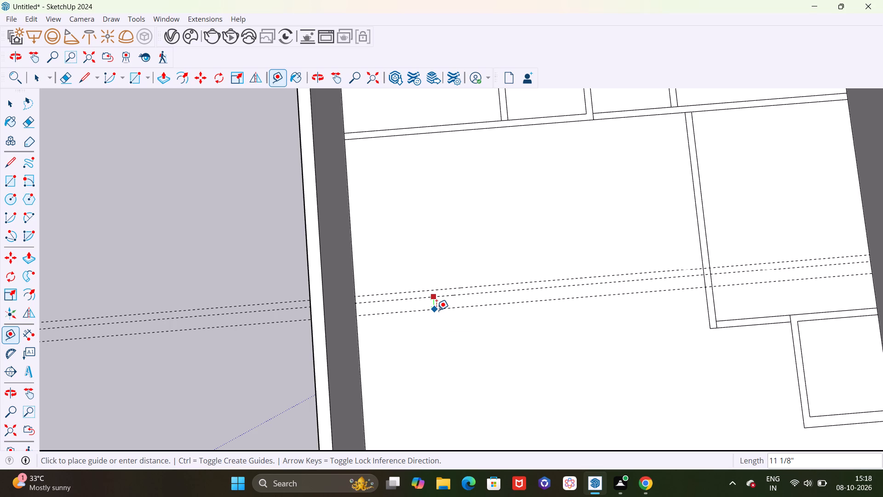
text(7')
key(Return)
scroll(436, 310, down, 5)
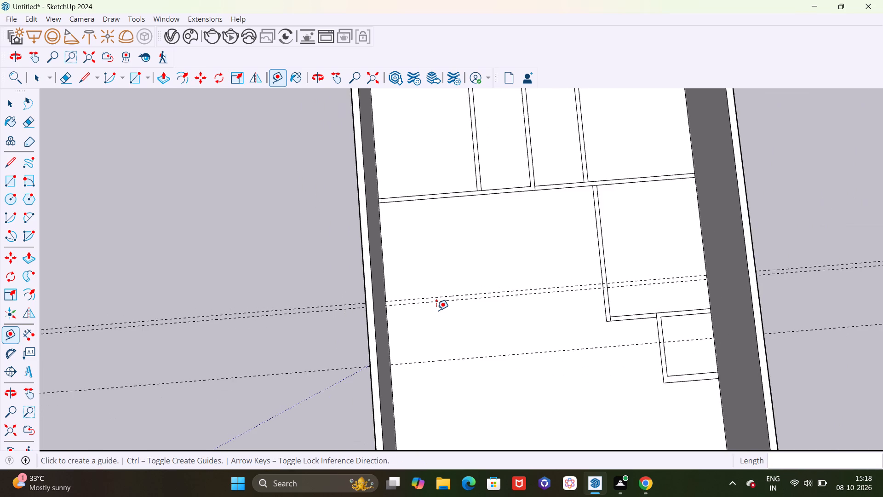
scroll(436, 310, down, 5)
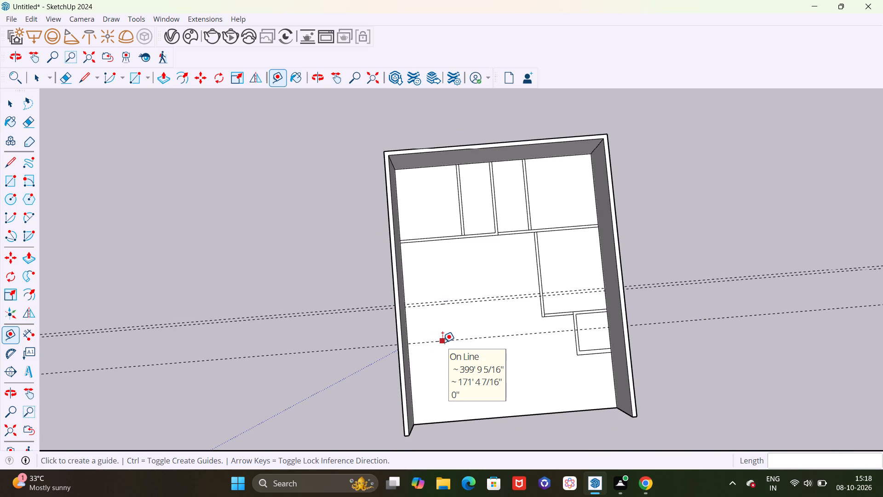
click(442, 342)
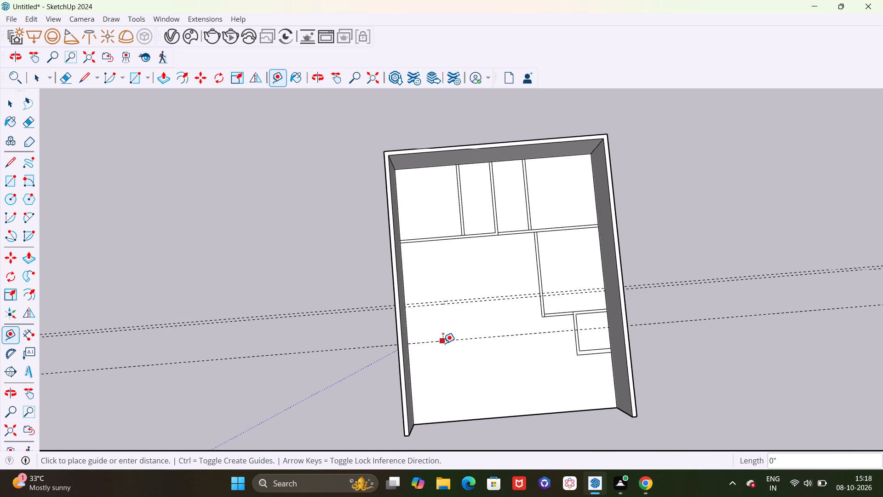
text(6")
key(Return)
Measure the distance from the front-most crosswise guide to the floor's front edge.
scroll(444, 351, up, 3)
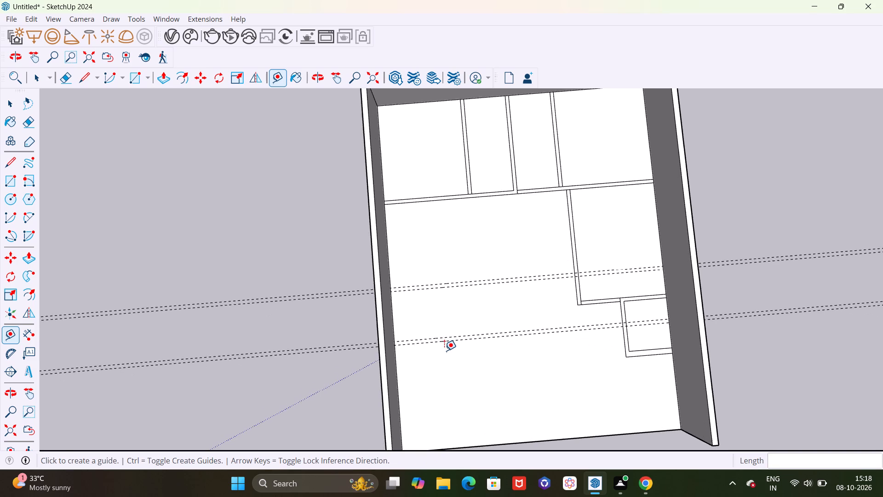
scroll(444, 351, up, 3)
click(444, 339)
scroll(444, 338, down, 6)
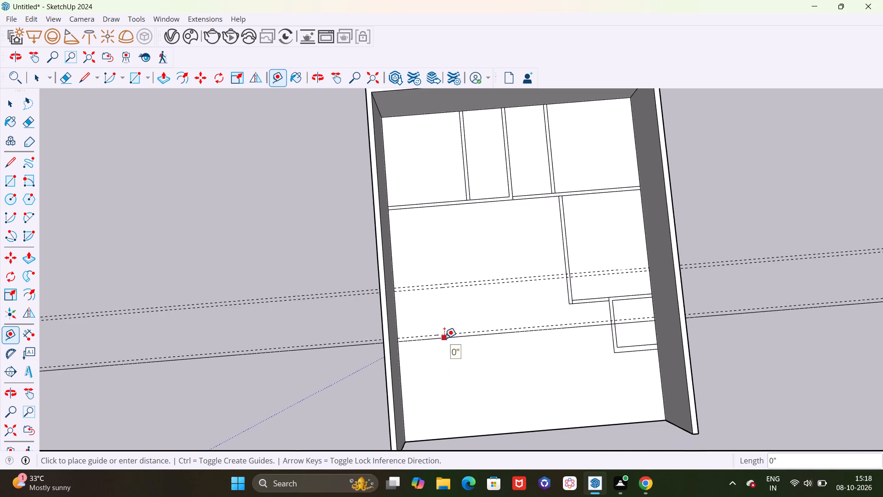
scroll(444, 338, down, 2)
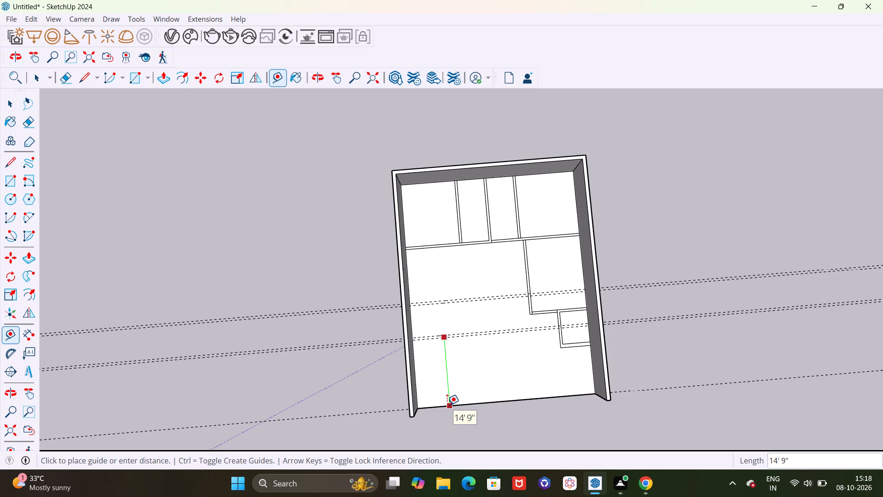
middle_drag(440, 406, 431, 406)
scroll(430, 403, up, 3)
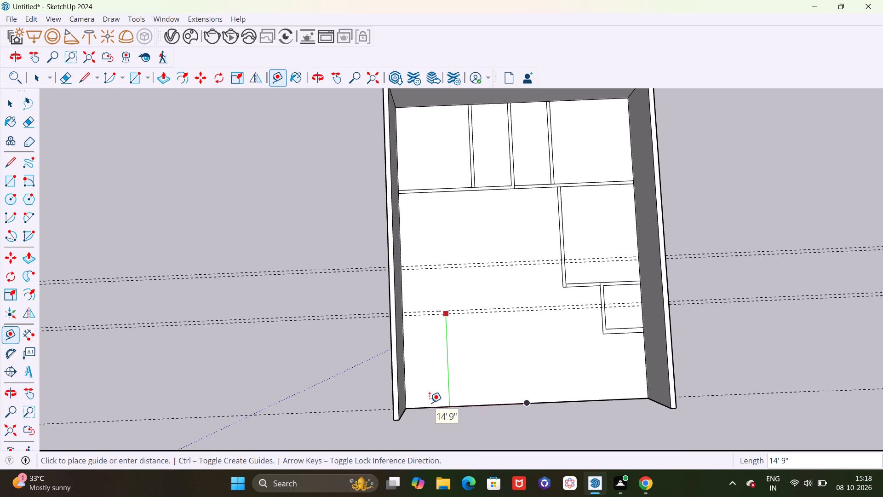
key(Escape)
Place a crosswise guide 9" inside the floor's front edge.
click(434, 406)
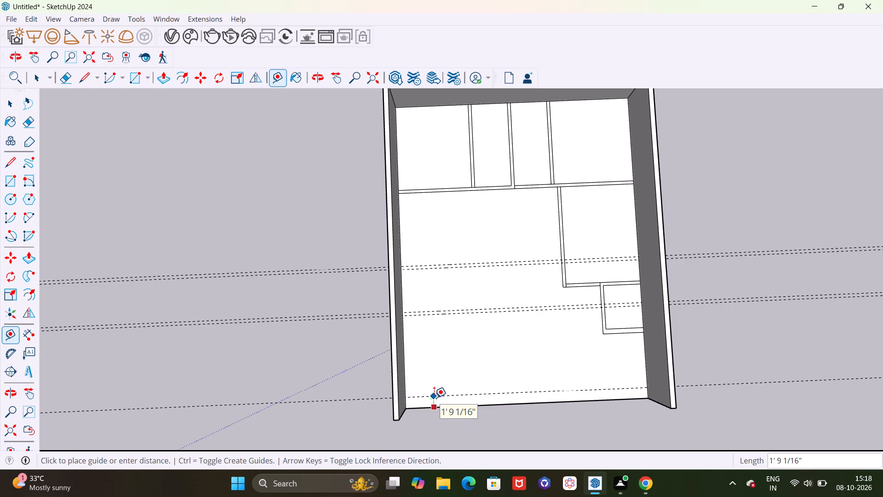
text(9")
key(Return)
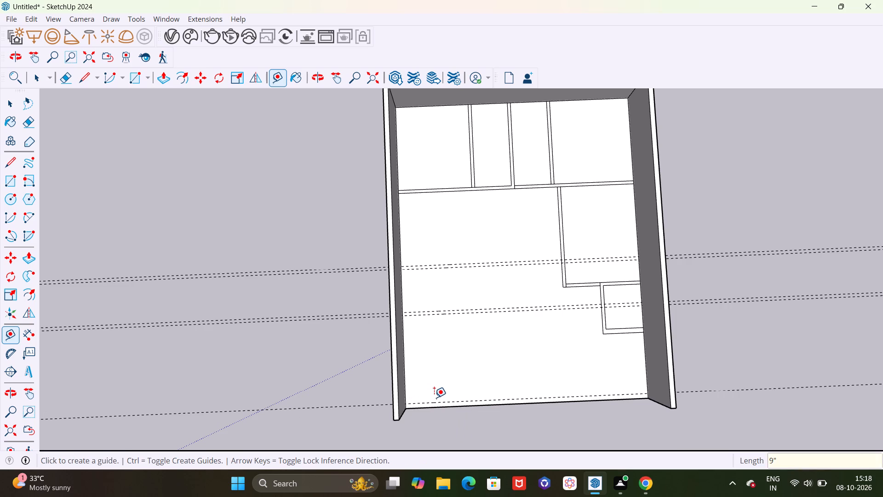
Measure the clear distance from the front-most guide of the middle pair to the guide near the floor's front edge.
click(436, 316)
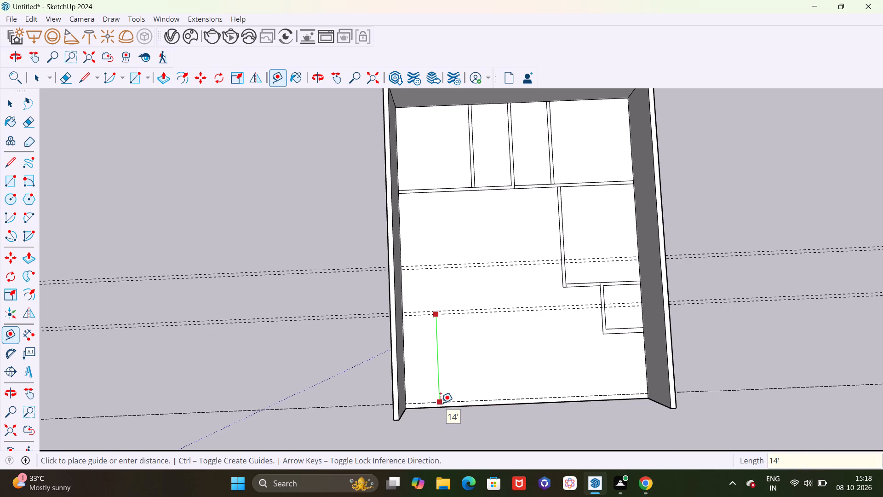
key(Escape)
Place a lengthwise guide 14' from the left outer wall's inner face and a second one 6" beyond it.
scroll(442, 399, down, 6)
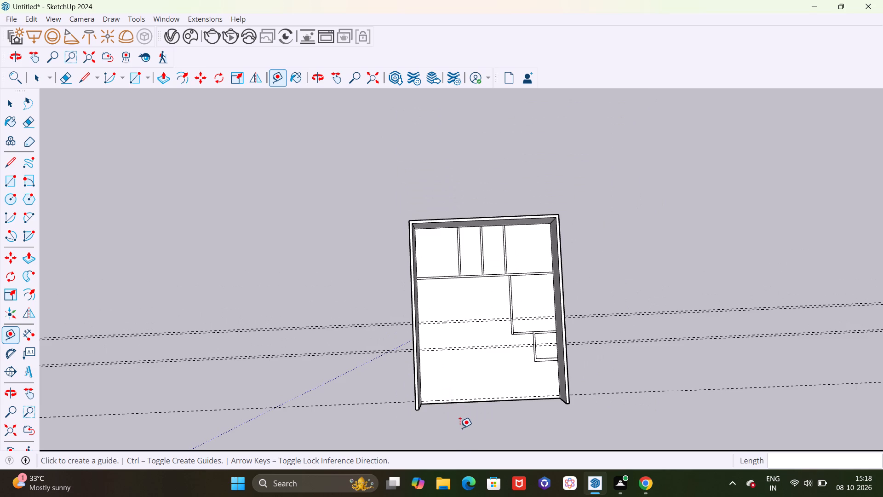
middle_click(460, 429)
scroll(450, 375, up, 4)
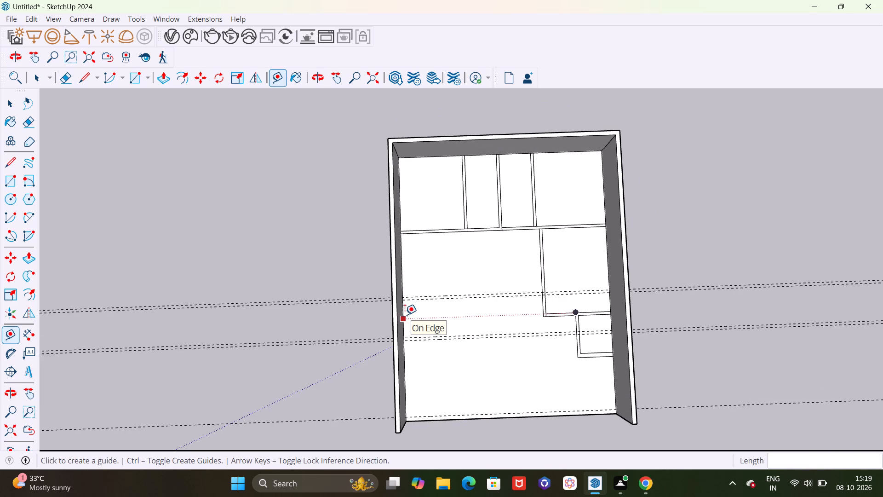
click(405, 315)
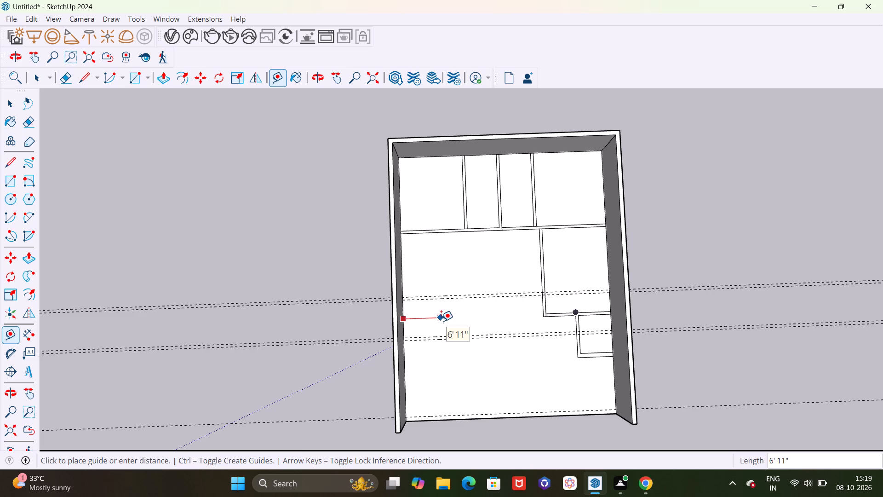
key(Escape)
middle_drag(426, 380, 389, 358)
middle_drag(434, 399, 432, 338)
scroll(390, 383, up, 10)
click(374, 372)
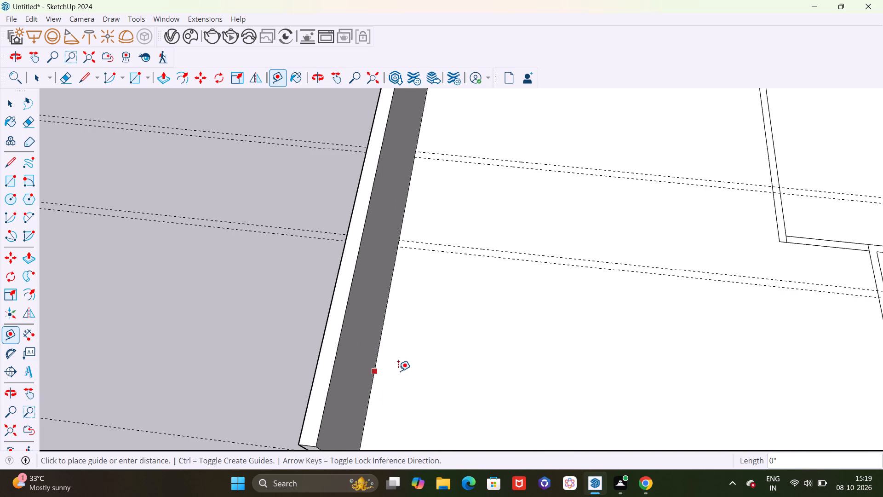
key(1)
key(4)
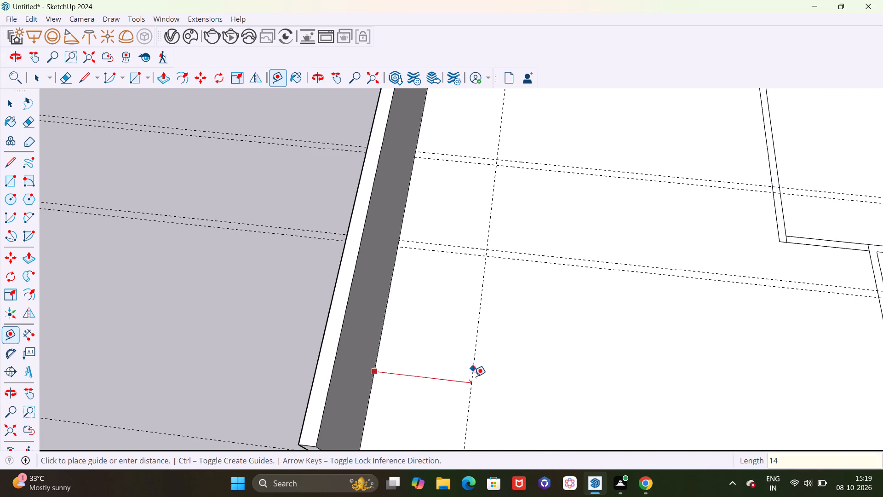
key(apostrophe)
key(Return)
scroll(467, 370, down, 13)
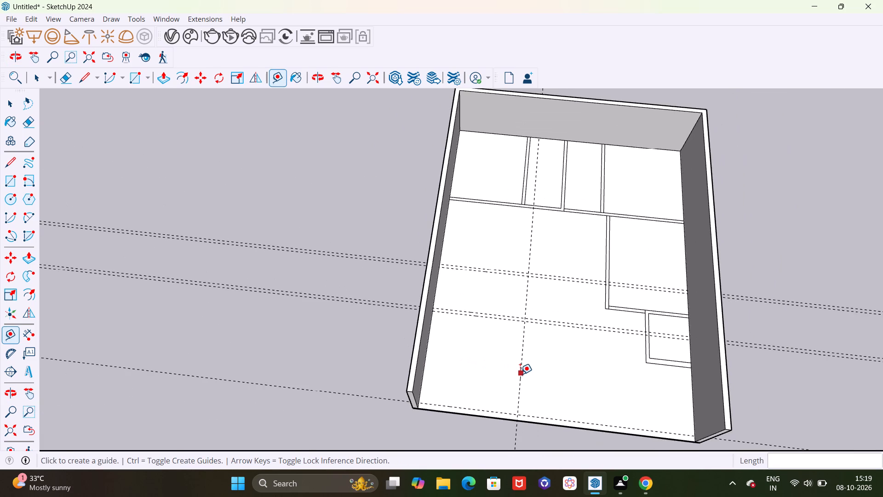
click(520, 374)
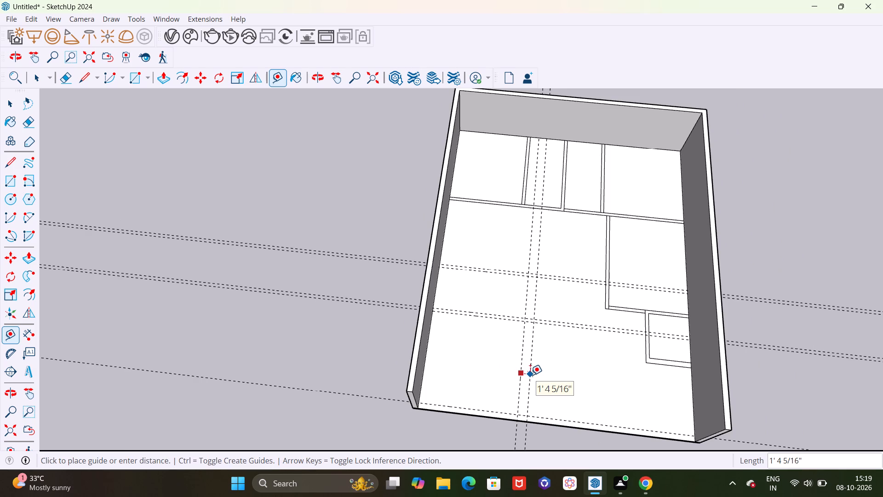
text(6")
key(Return)
Draw a 14' 6" wide outer rectangle and a 7' by 14' inner rectangle on the guides against the left outer wall.
scroll(444, 341, down, 4)
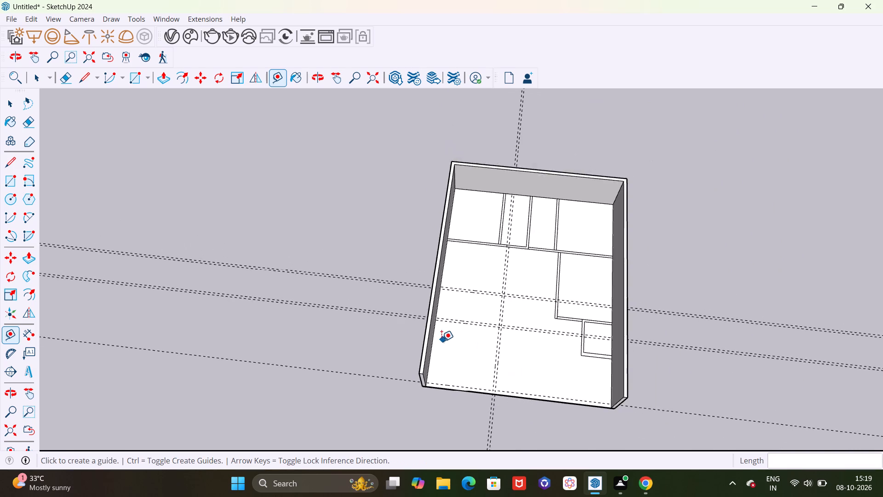
scroll(441, 341, down, 12)
middle_drag(449, 347, 471, 415)
scroll(467, 354, up, 5)
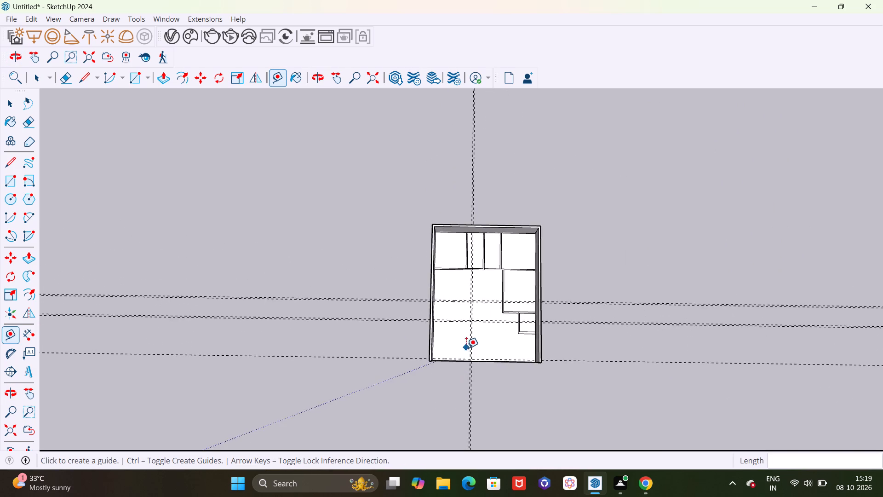
scroll(466, 347, up, 10)
key(space)
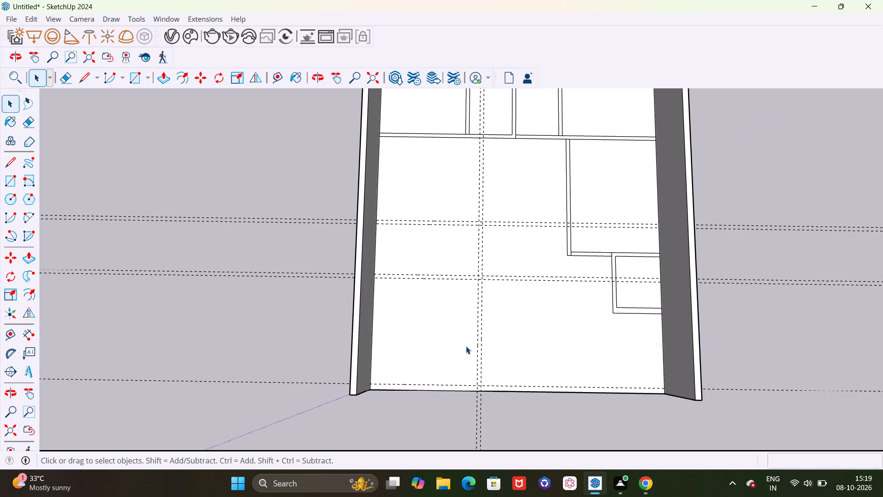
key(r)
scroll(465, 347, down, 4)
scroll(408, 261, up, 8)
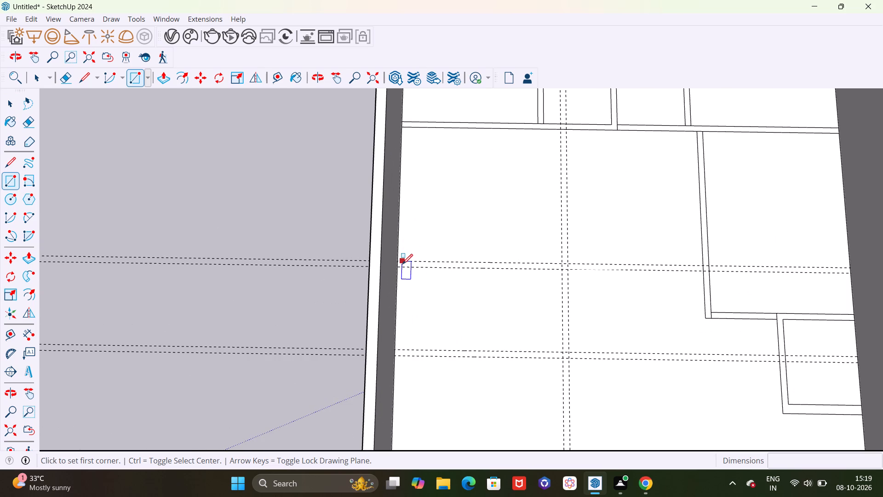
click(399, 261)
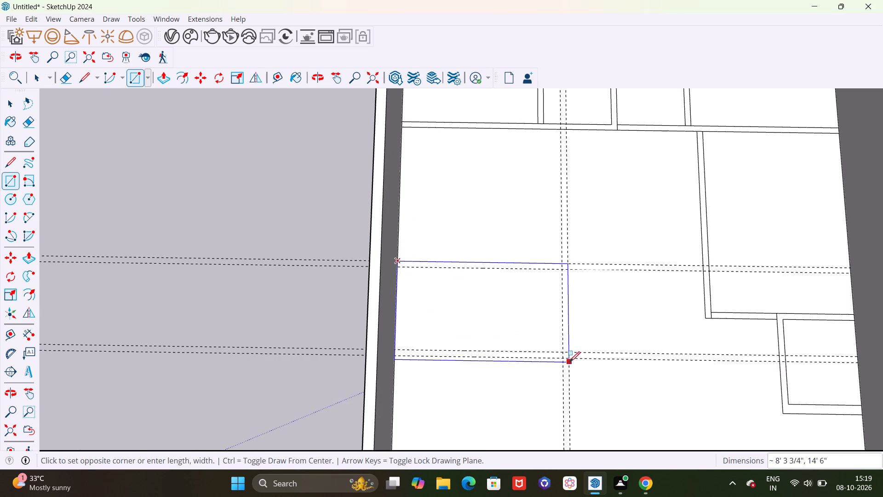
click(568, 362)
click(562, 353)
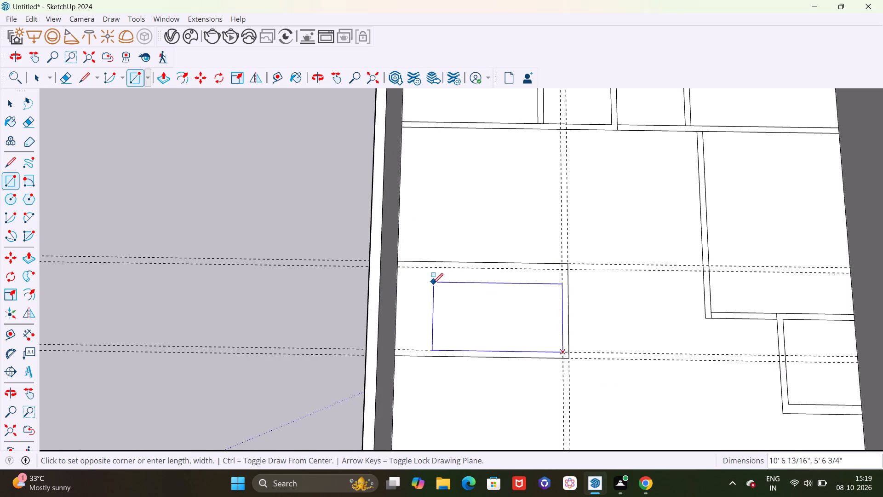
click(398, 271)
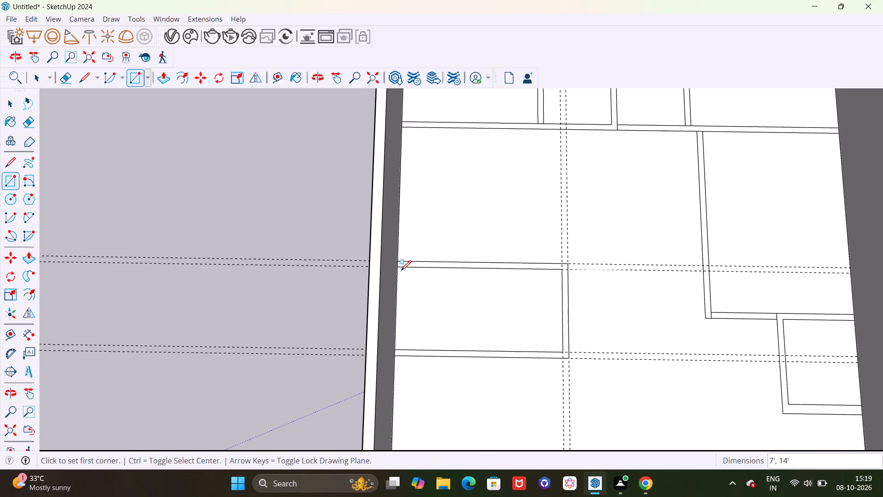
Draw a 6" by 14' 9" wall rectangle between the lengthwise guides, from the new room's front face to the floor's front edge.
scroll(436, 279, down, 7)
scroll(457, 313, down, 6)
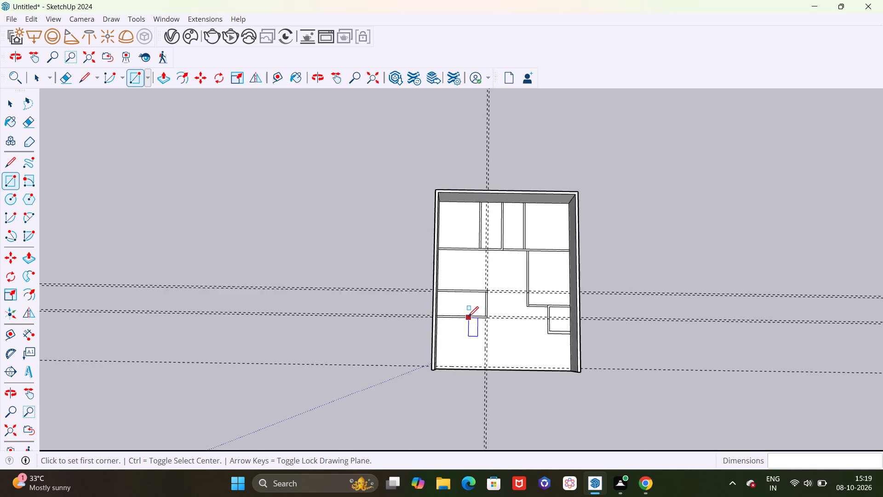
scroll(468, 317, down, 1)
scroll(493, 339, up, 17)
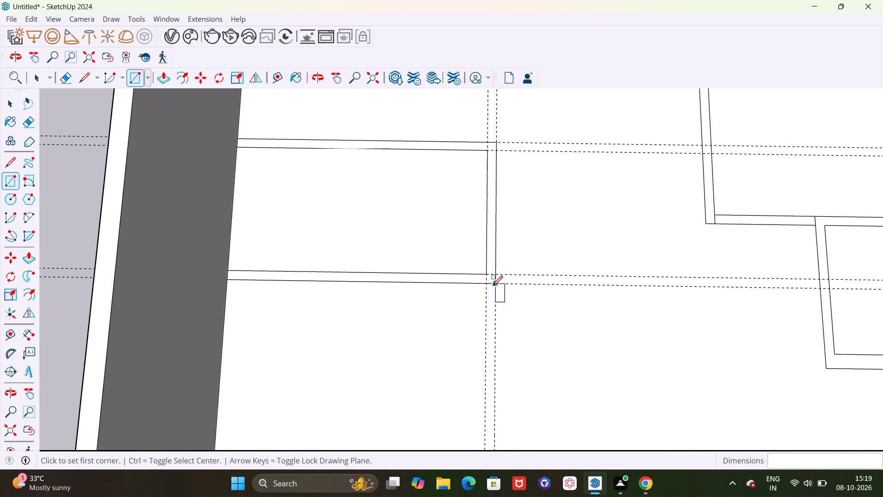
click(487, 286)
scroll(487, 286, down, 9)
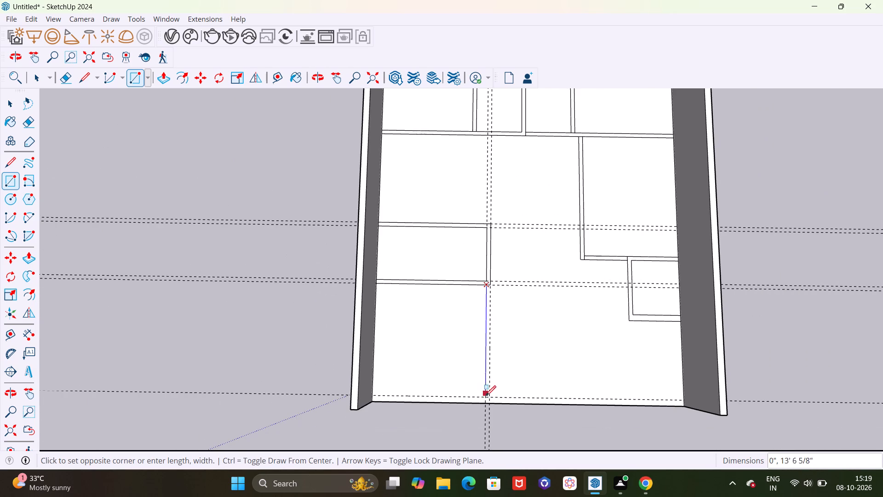
scroll(486, 397, up, 8)
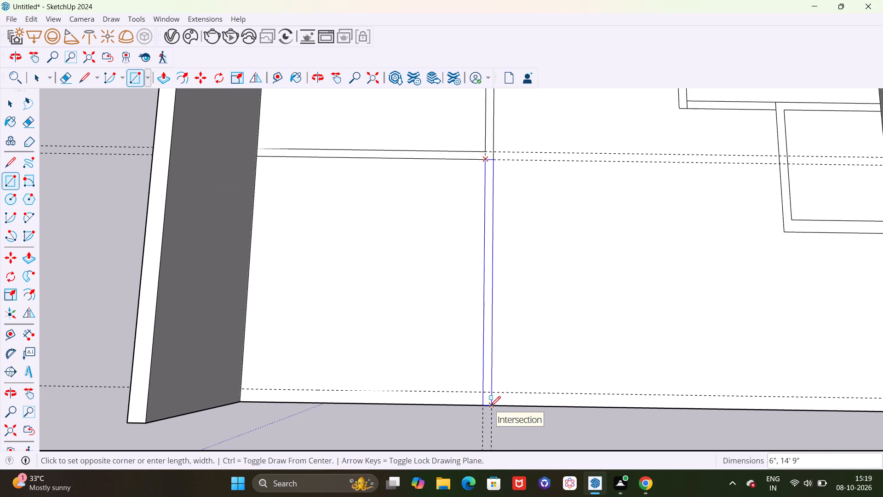
click(491, 406)
Draw a 9" by 14' front wall rectangle from the new lengthwise wall to the left outer wall's inner corner.
click(483, 393)
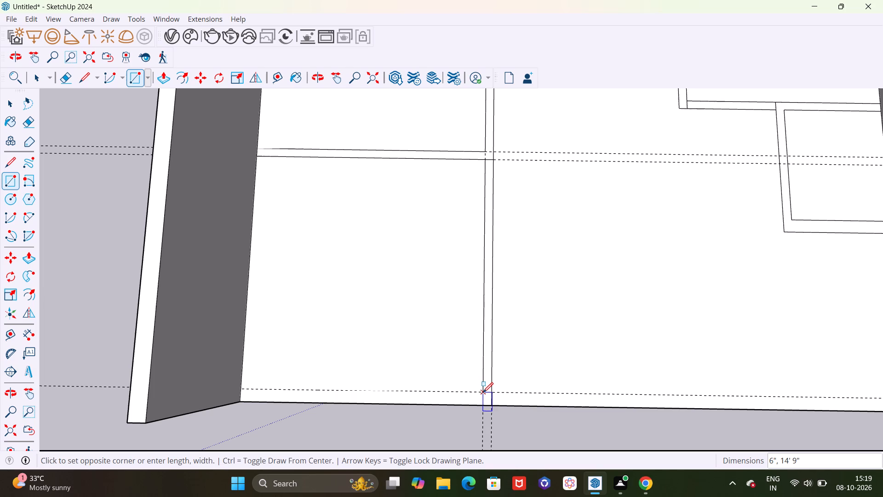
scroll(281, 390, up, 4)
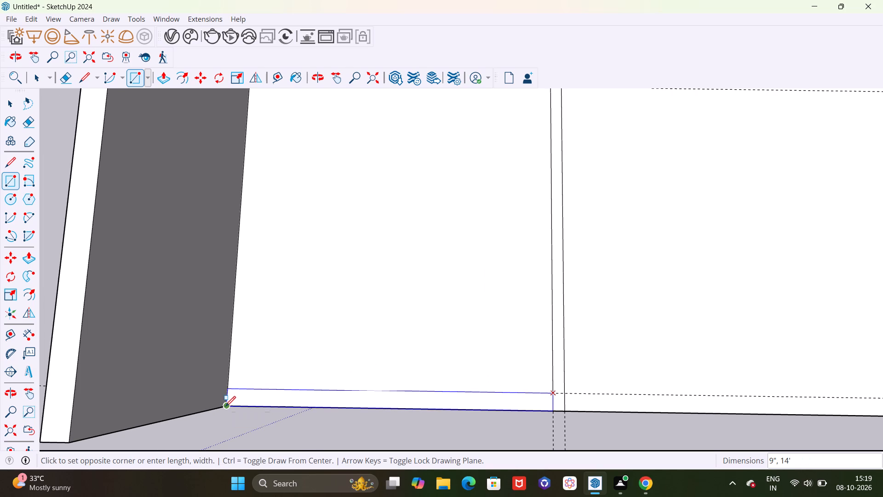
click(225, 406)
scroll(432, 393, down, 14)
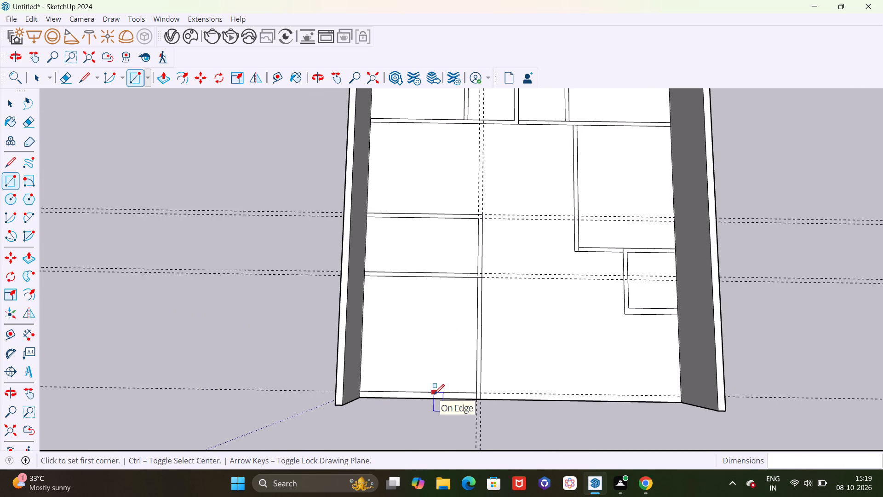
key(space)
Erase all the crosswise and lengthwise guides around the house.
scroll(434, 394, down, 8)
key(e)
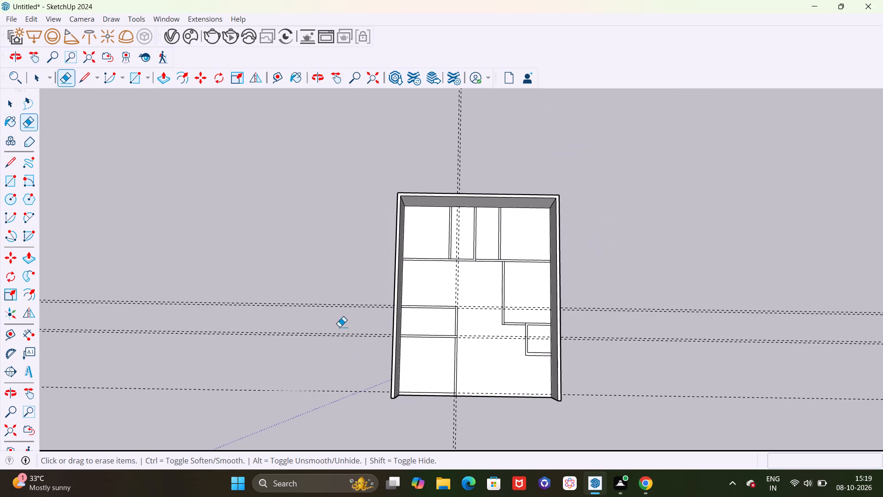
drag(333, 290, 327, 404)
drag(394, 422, 470, 423)
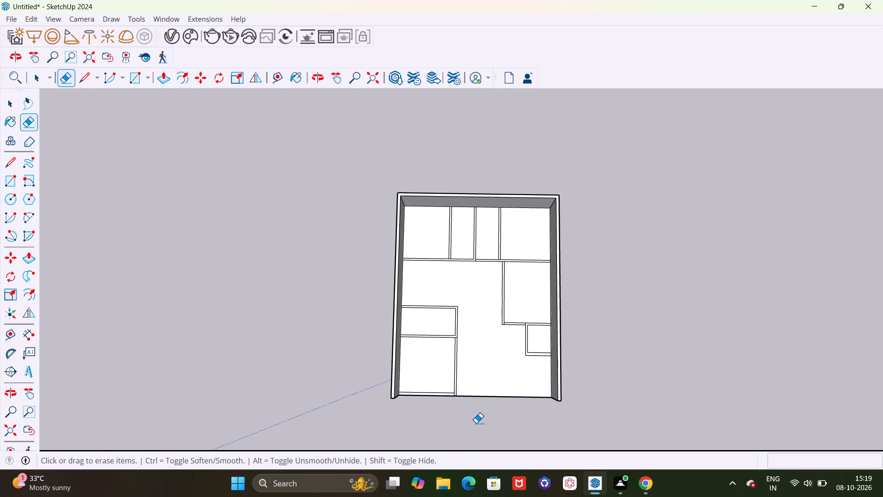
Place a lengthwise guide 7' from the left outer wall's inner face, across the 7' by 14' room.
scroll(476, 423, up, 7)
scroll(475, 423, down, 4)
middle_drag(471, 427, 480, 406)
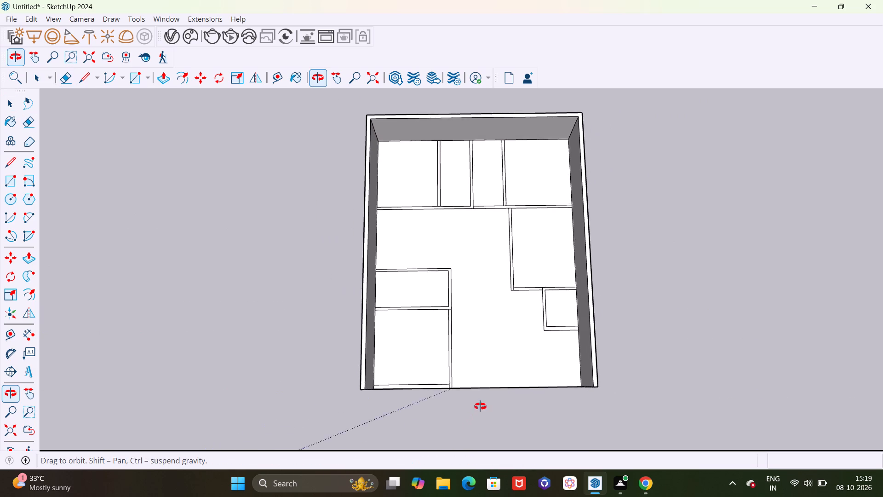
middle_drag(480, 406, 481, 405)
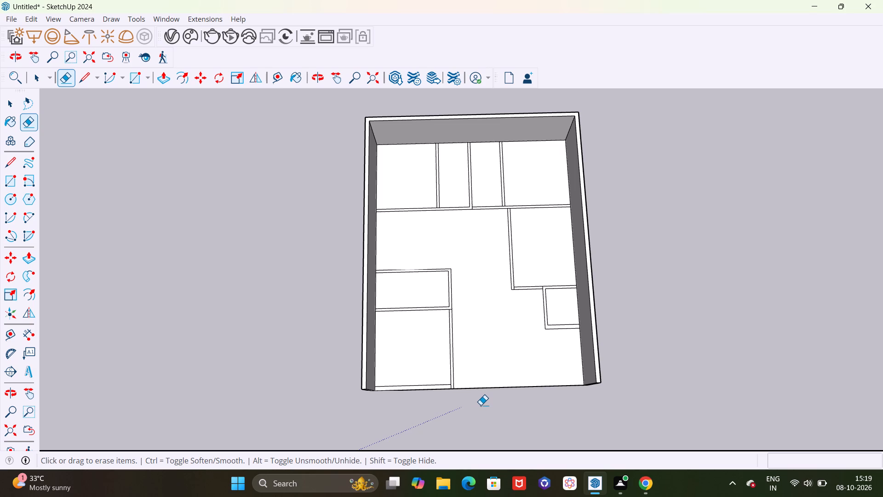
scroll(361, 307, up, 6)
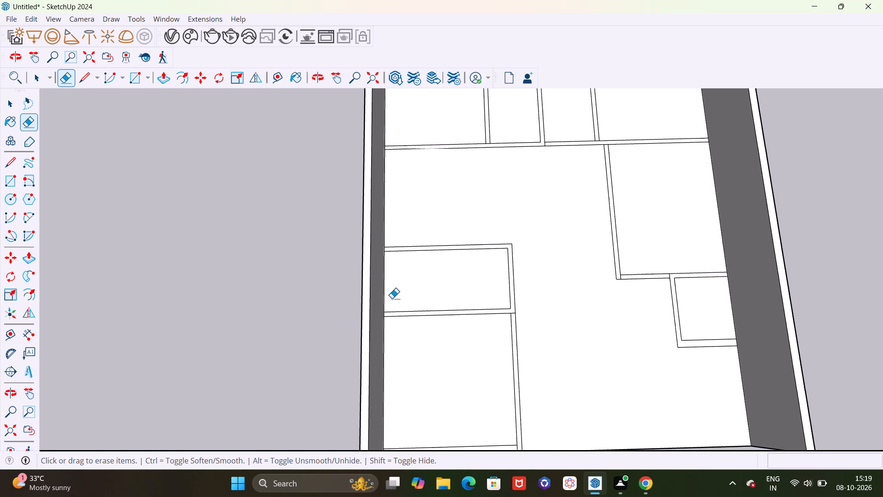
scroll(406, 295, up, 5)
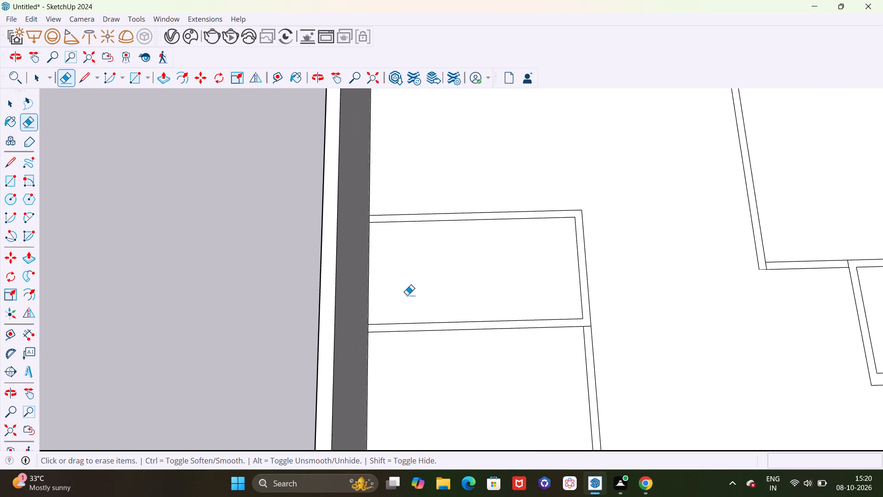
key(t)
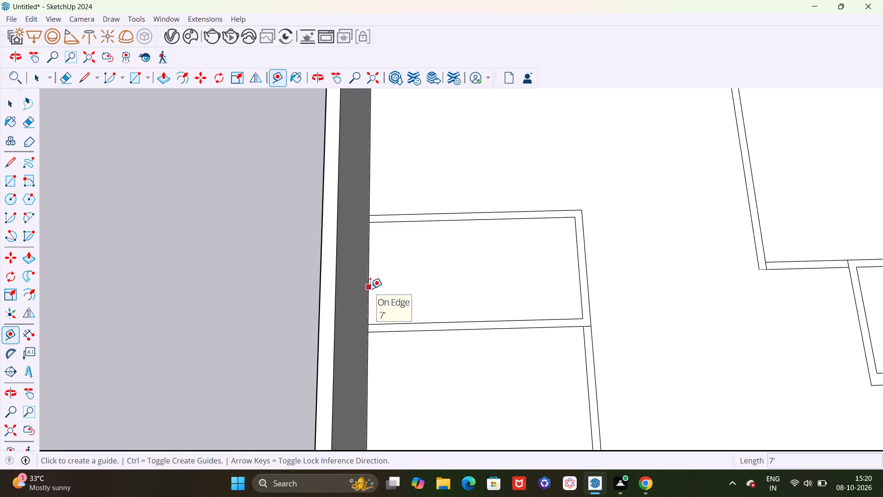
click(370, 289)
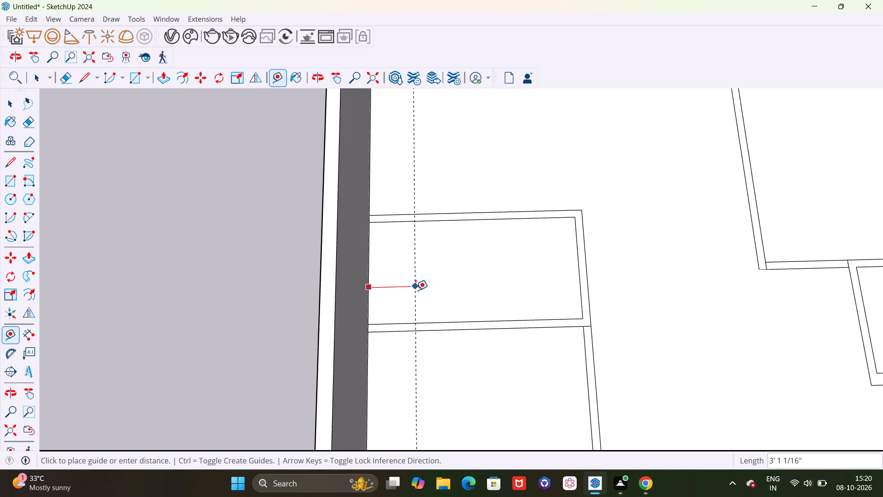
click(475, 321)
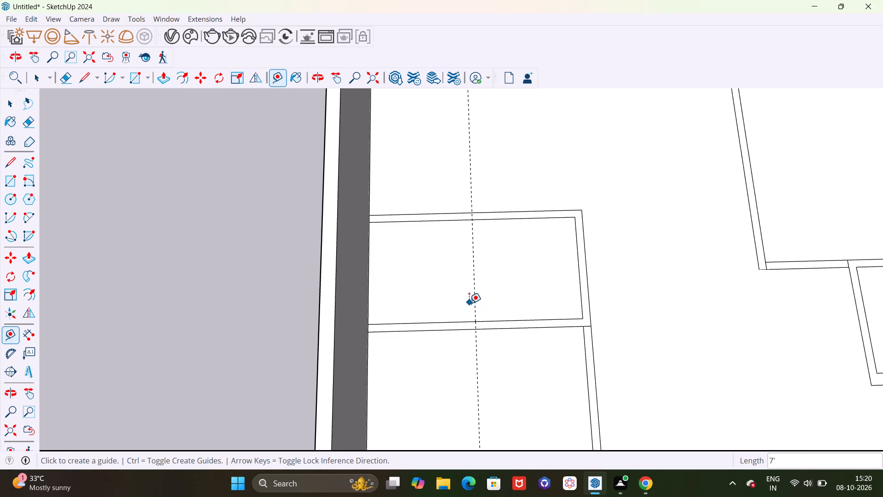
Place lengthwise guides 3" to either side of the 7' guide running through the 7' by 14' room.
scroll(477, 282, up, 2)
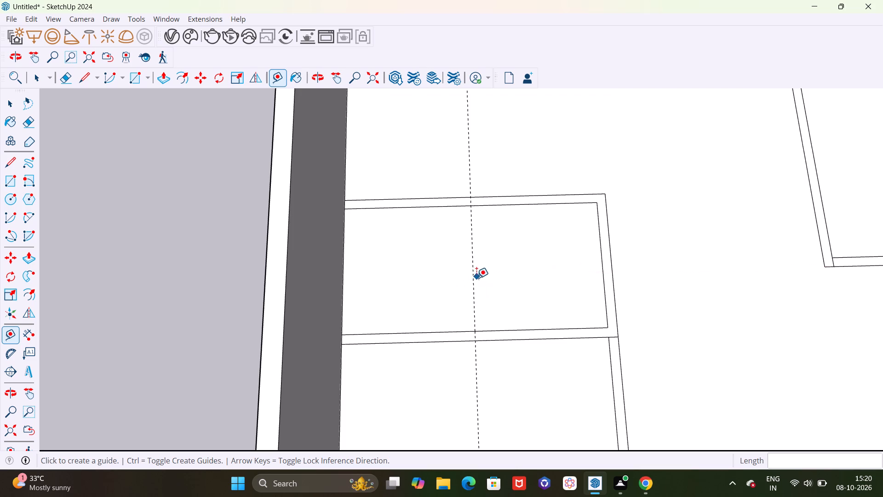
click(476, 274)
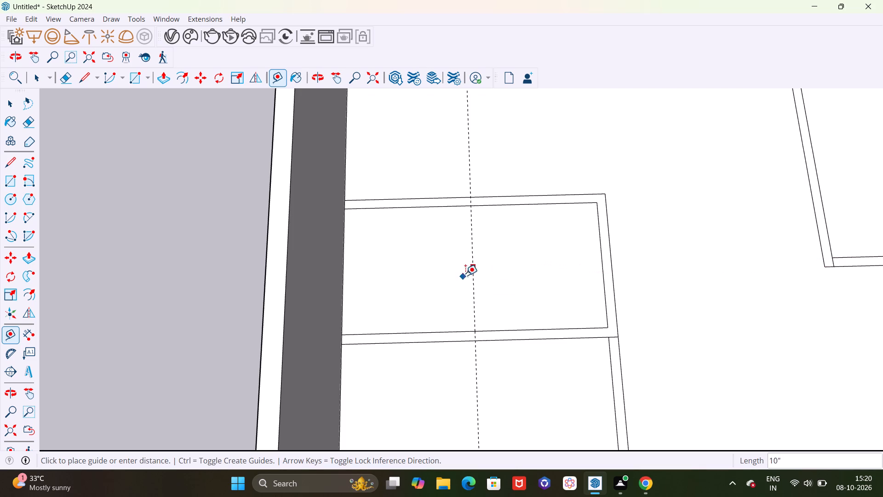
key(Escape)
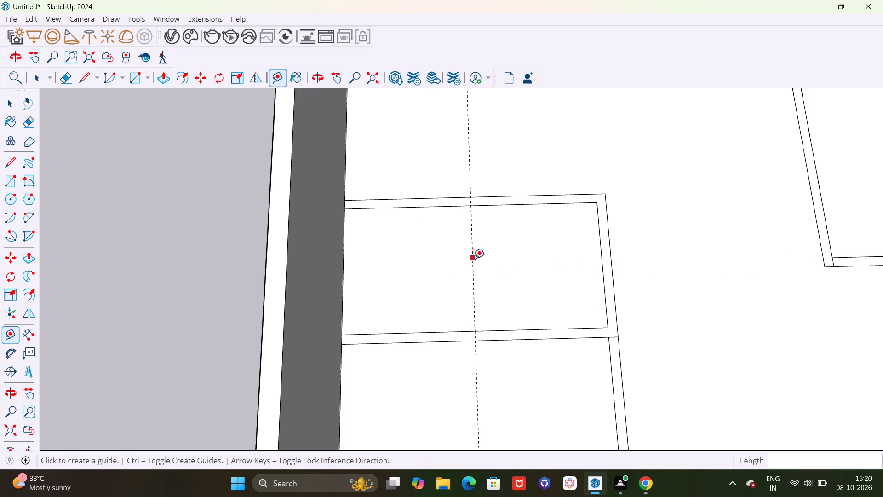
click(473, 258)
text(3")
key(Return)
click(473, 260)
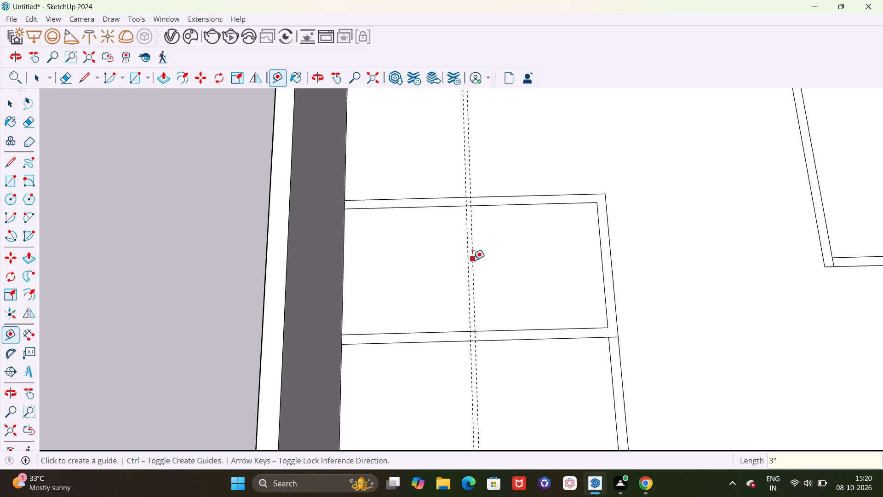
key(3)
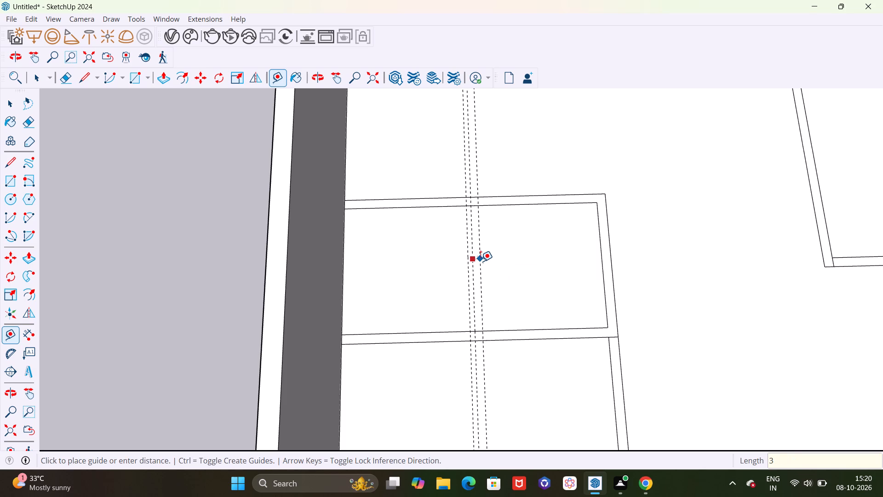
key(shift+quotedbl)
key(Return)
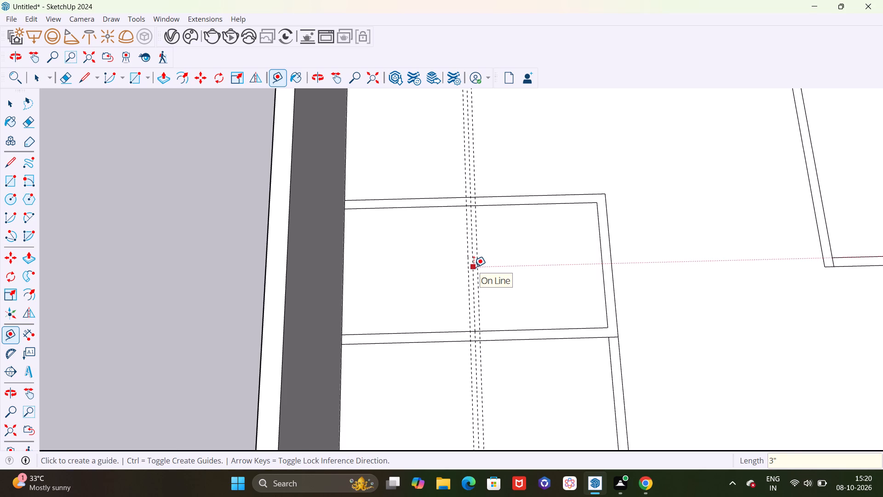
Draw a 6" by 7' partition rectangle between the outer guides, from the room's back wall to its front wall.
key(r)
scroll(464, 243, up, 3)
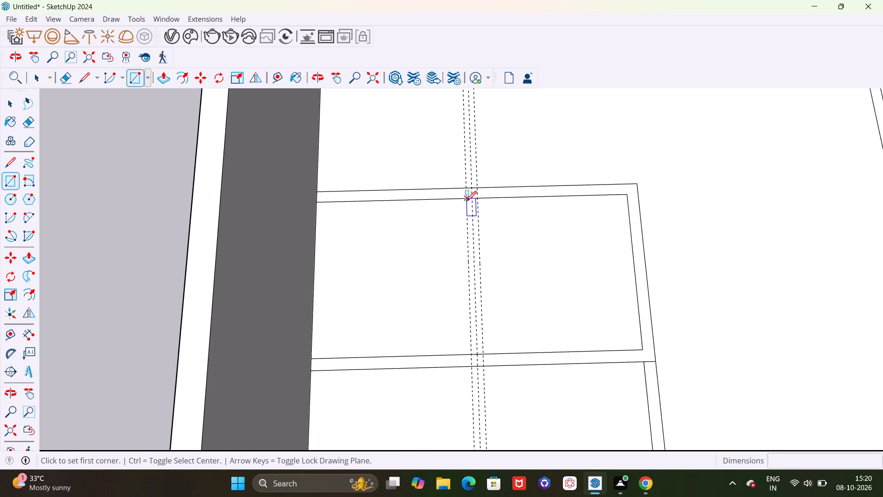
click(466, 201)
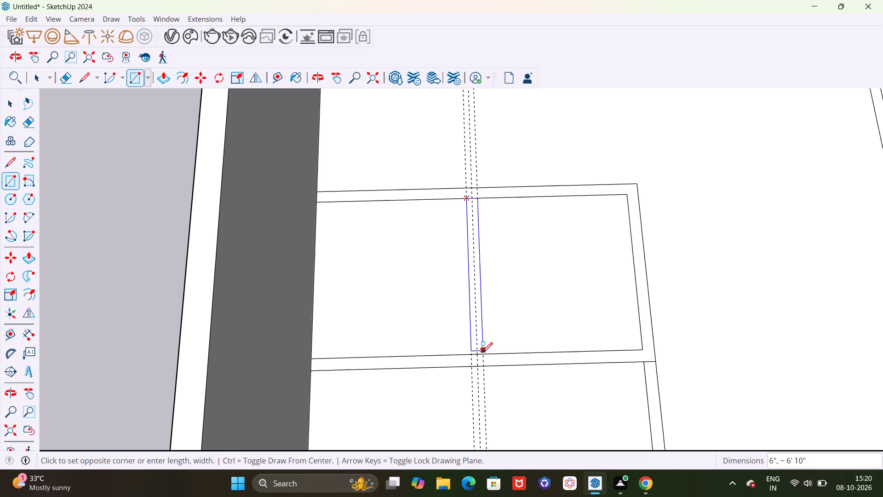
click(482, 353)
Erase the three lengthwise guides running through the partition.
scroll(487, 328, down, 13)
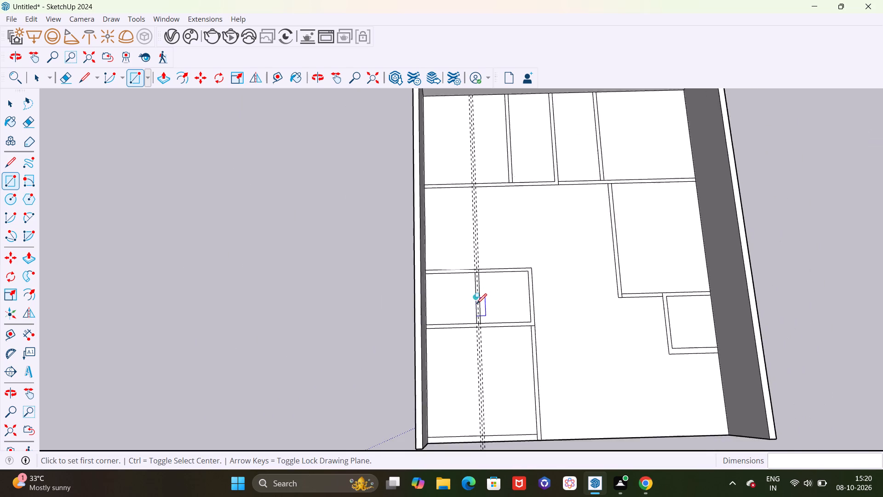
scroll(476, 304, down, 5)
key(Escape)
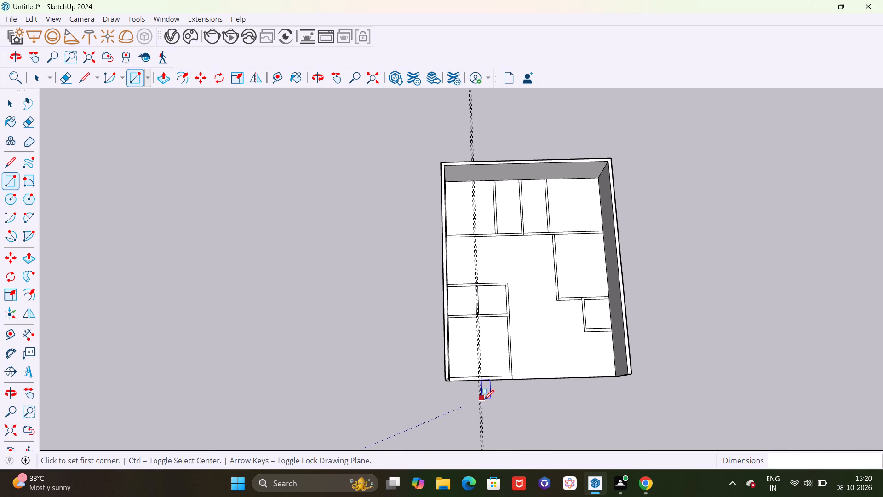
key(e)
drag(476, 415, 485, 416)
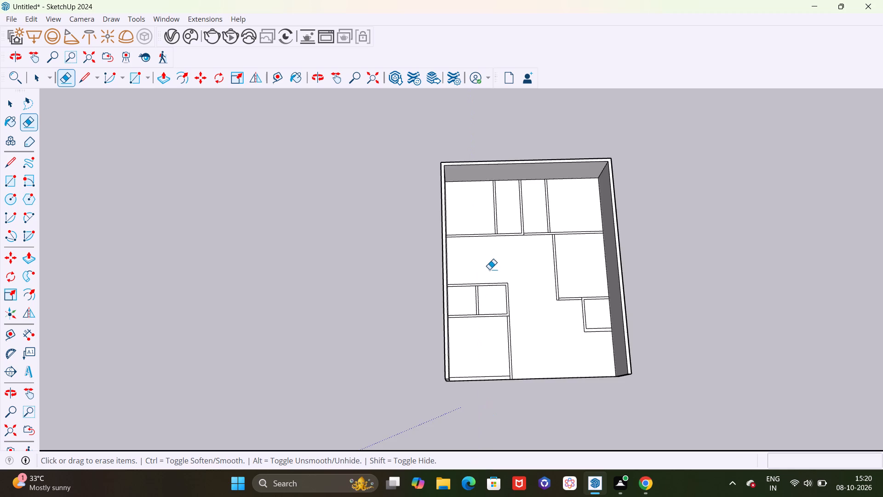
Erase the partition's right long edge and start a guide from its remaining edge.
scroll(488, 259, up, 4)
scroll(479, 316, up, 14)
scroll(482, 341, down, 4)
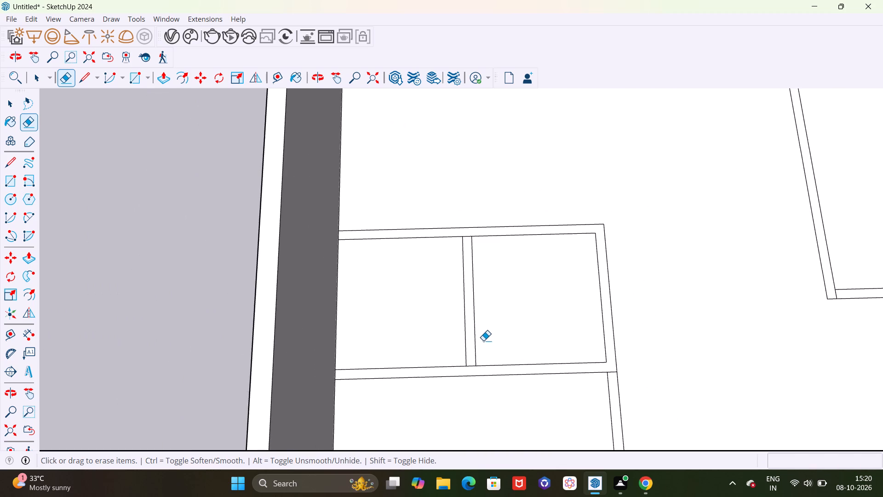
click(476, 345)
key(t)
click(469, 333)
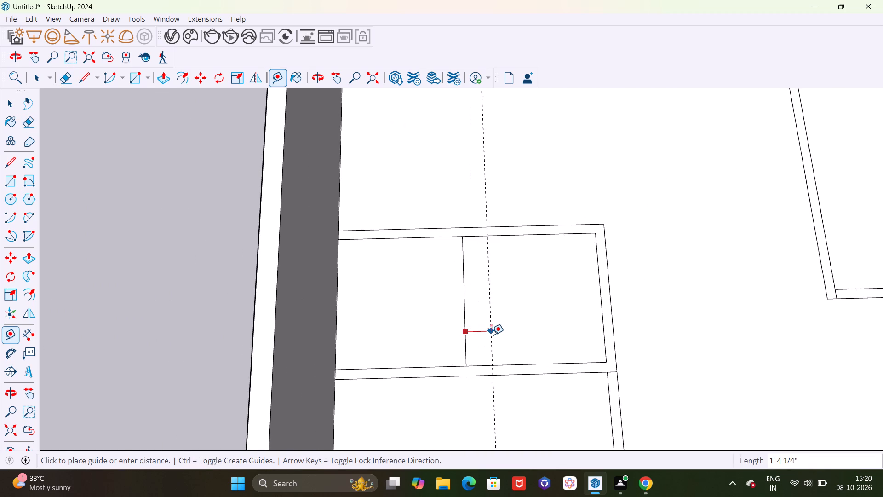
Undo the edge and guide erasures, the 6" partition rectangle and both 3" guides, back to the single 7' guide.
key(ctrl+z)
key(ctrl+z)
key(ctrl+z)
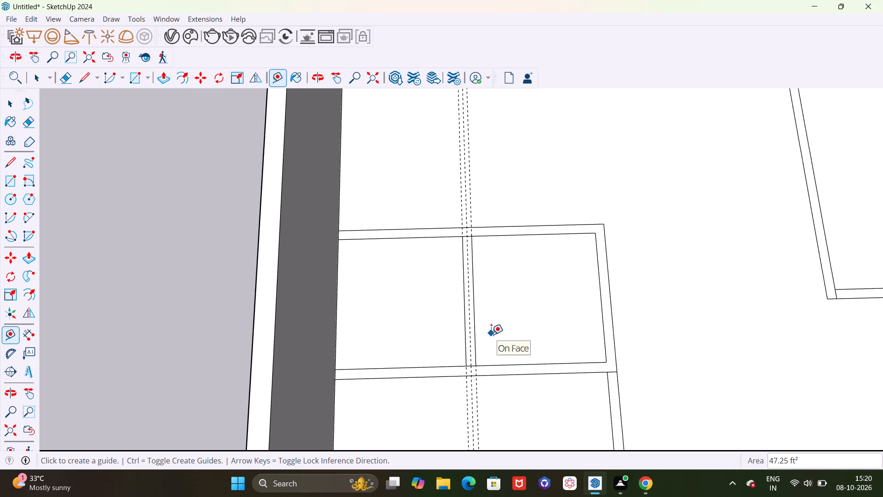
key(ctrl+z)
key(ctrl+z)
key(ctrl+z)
Place lengthwise guides 2" to either side of the 7' guide through the 7' by 14' room.
scroll(475, 335, up, 2)
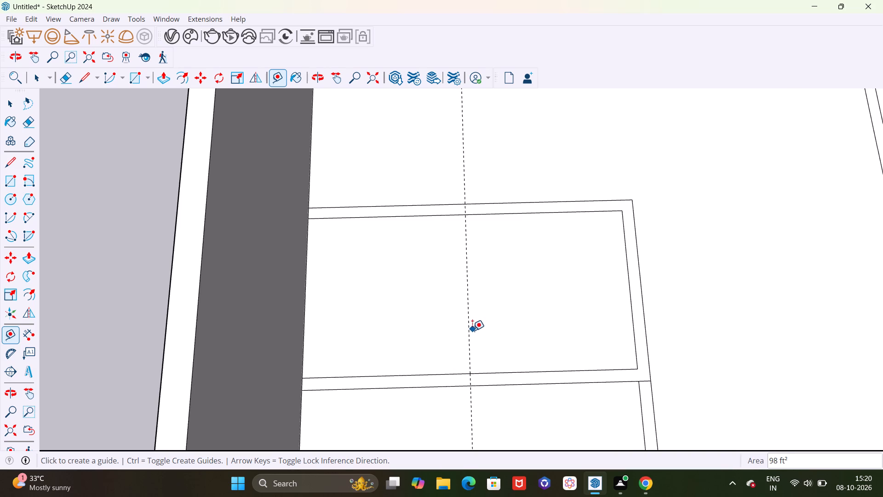
click(469, 324)
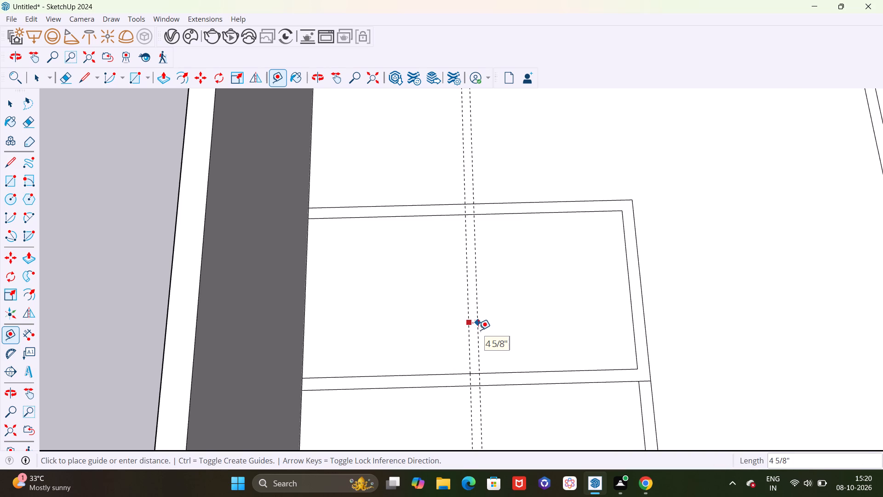
key(2)
key(shift+quotedbl)
key(Return)
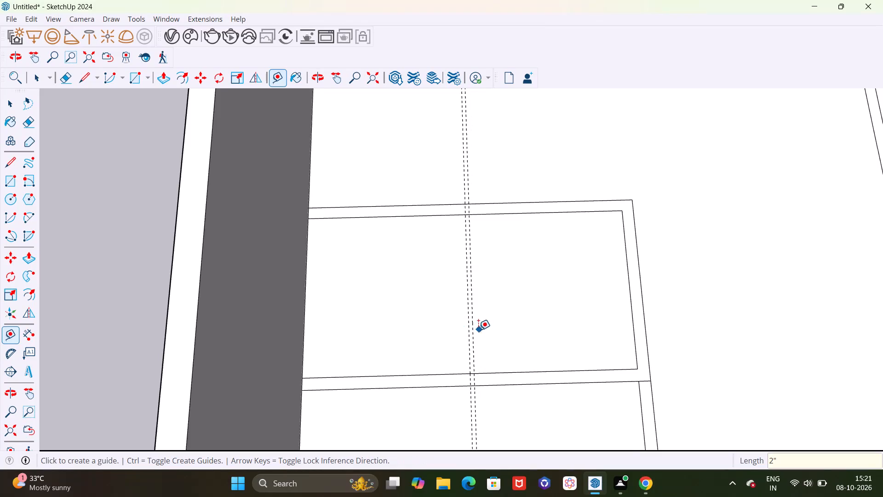
scroll(471, 328, up, 8)
click(463, 329)
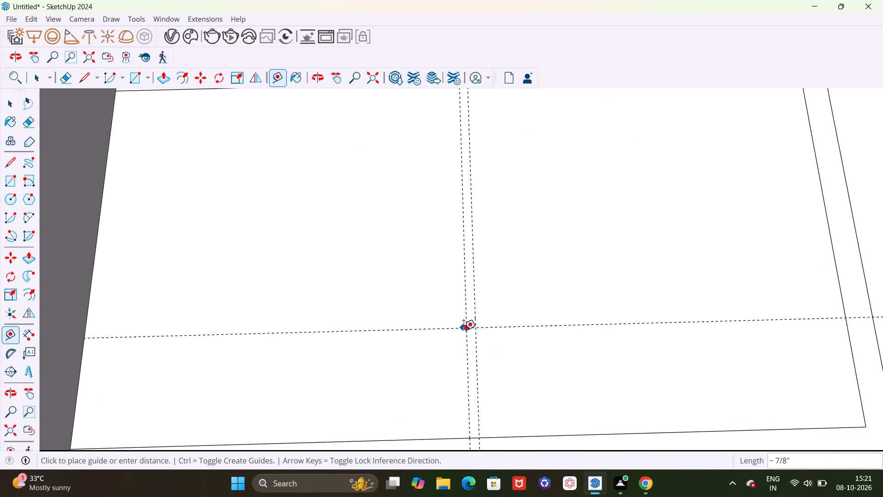
key(Escape)
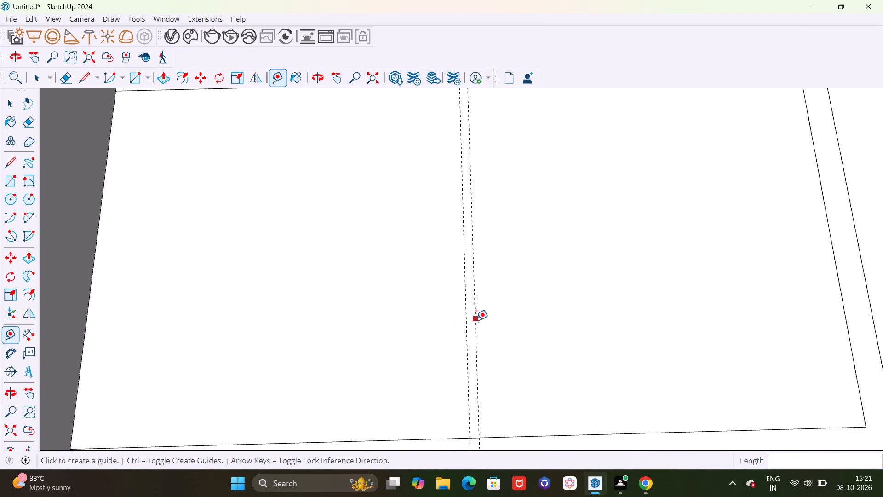
click(467, 312)
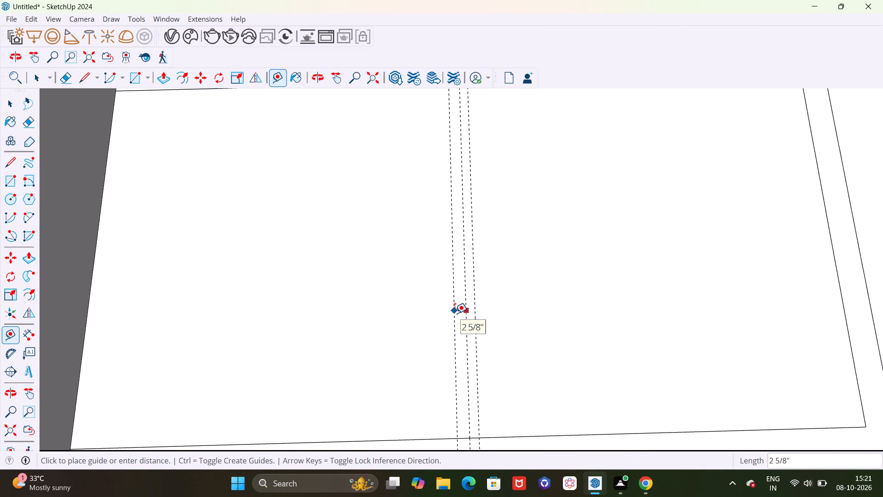
key(2)
key(shift+quotedbl)
key(Return)
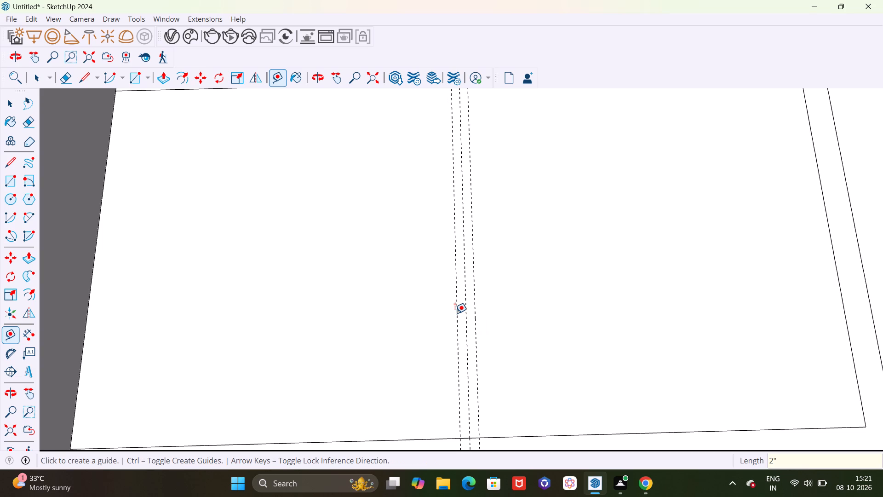
Draw a 4" by about 7' partition rectangle between the outer guides, from the room's back wall to its front wall.
scroll(455, 313, down, 5)
key(space)
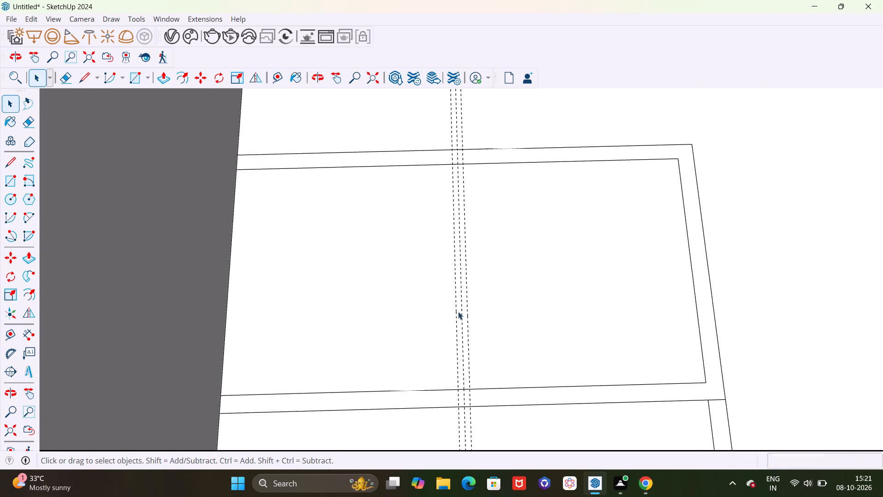
key(r)
scroll(455, 178, up, 3)
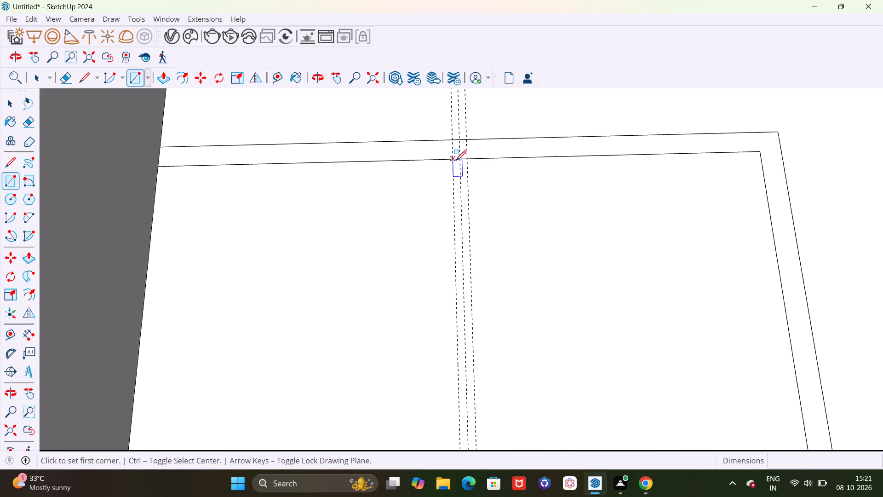
click(454, 161)
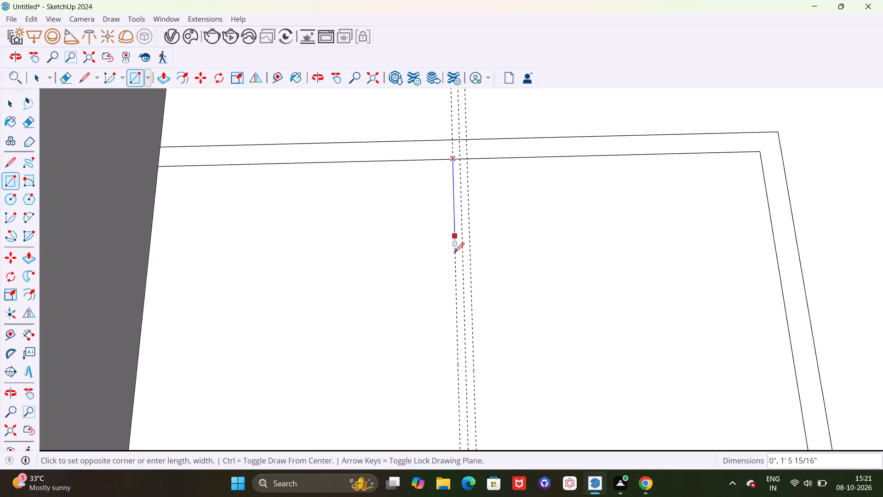
scroll(454, 270, down, 10)
scroll(467, 378, up, 10)
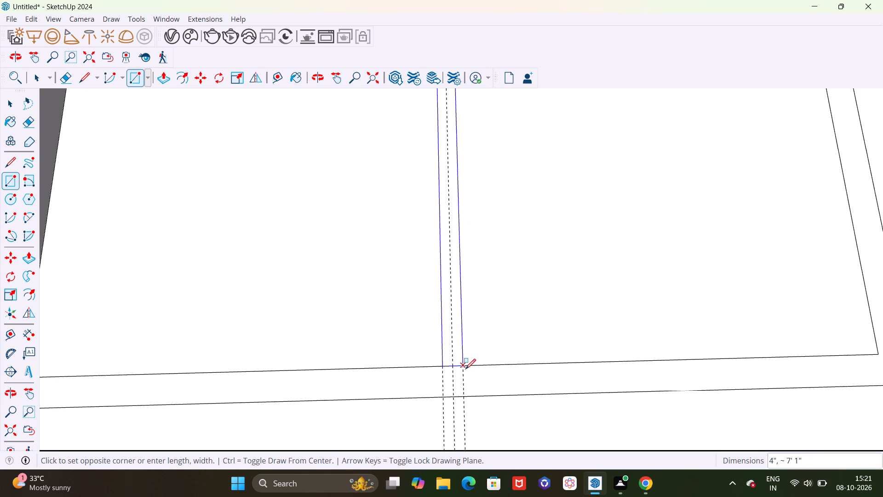
click(465, 365)
Erase the three lengthwise guides running through the new 4" partition.
scroll(475, 365, down, 6)
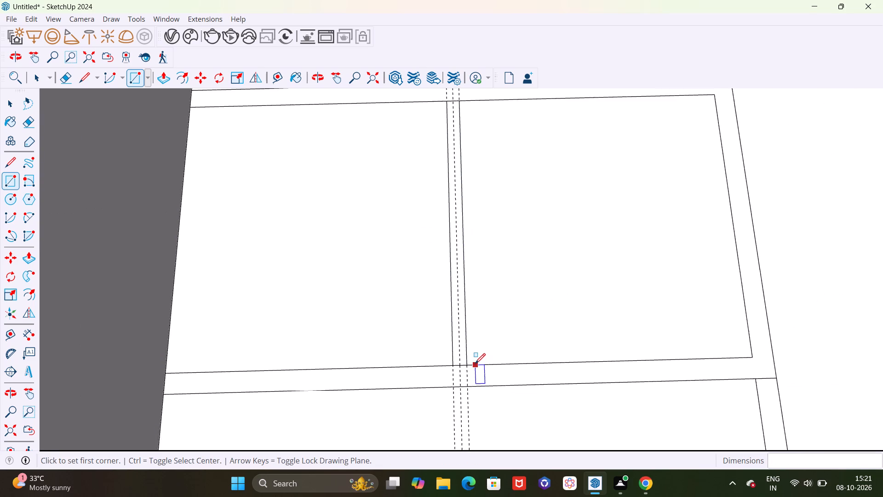
scroll(475, 364, down, 6)
key(Escape)
scroll(475, 364, down, 18)
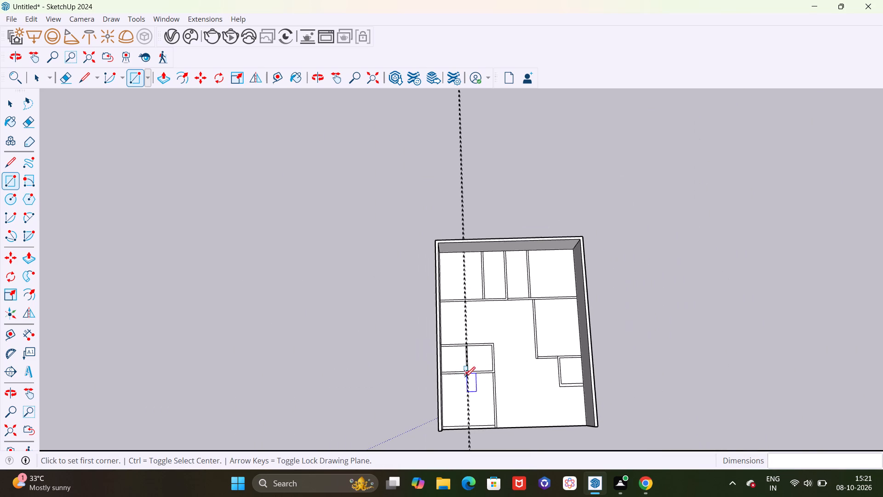
key(e)
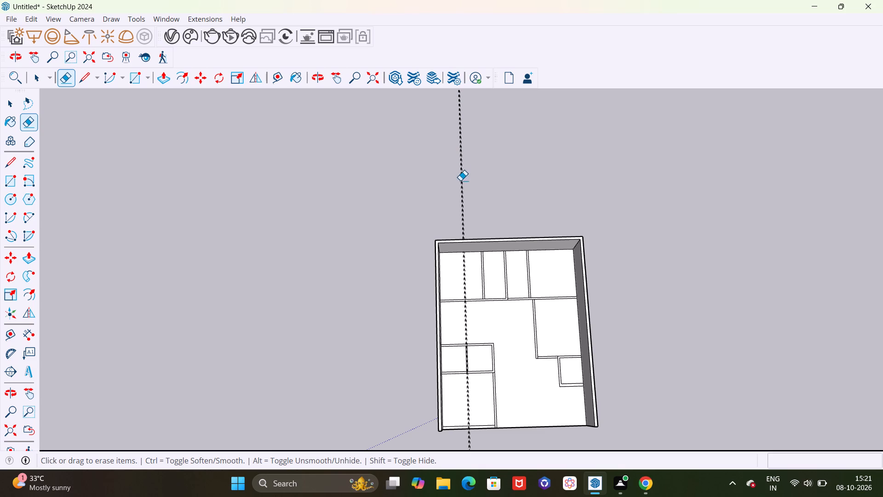
drag(460, 180, 472, 179)
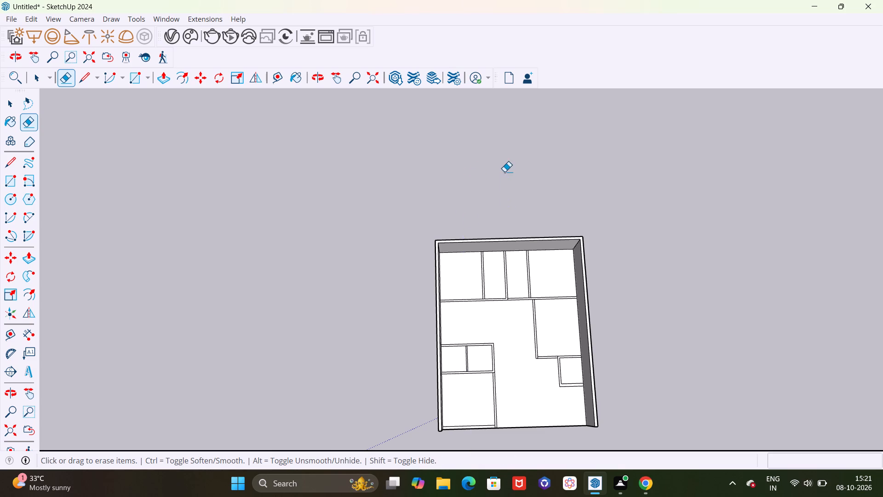
scroll(497, 167, down, 3)
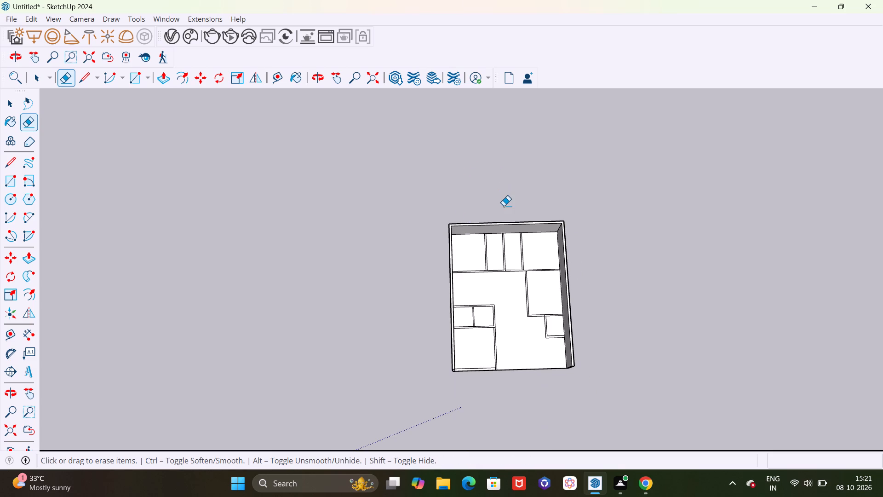
key(space)
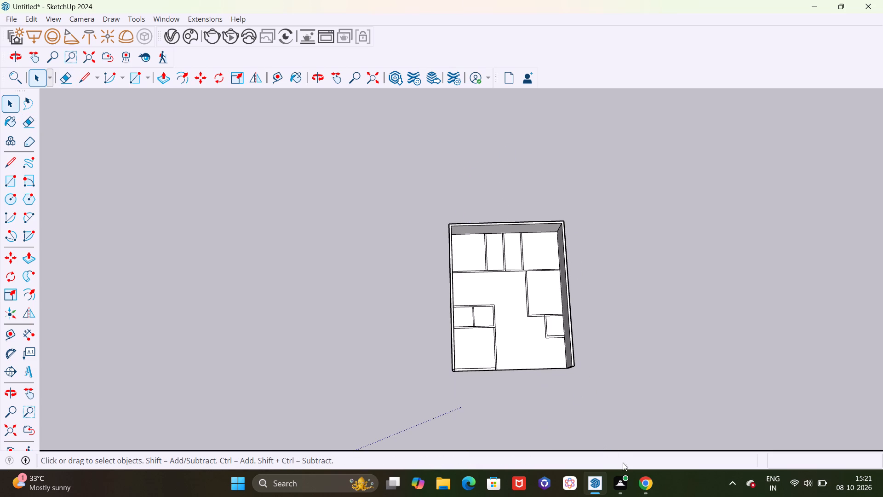
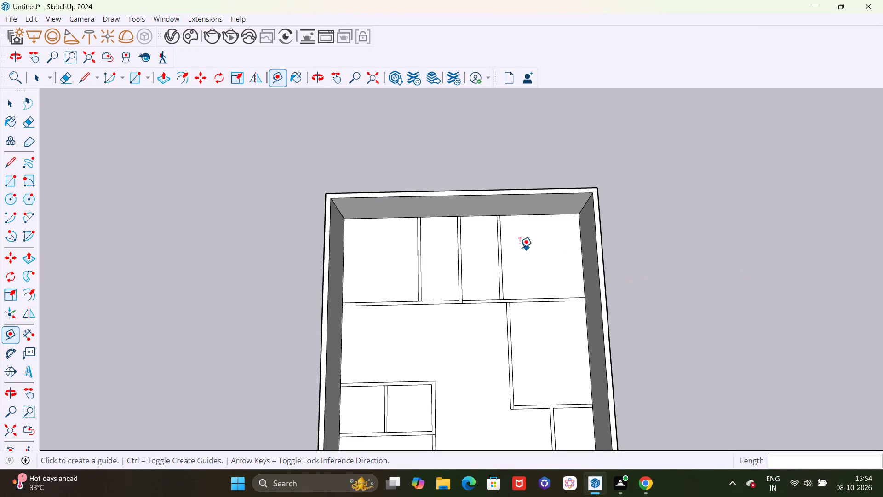
Place a crosswise guide 7' from the back wall and a second guide 6" beyond it.
scroll(486, 227, up, 9)
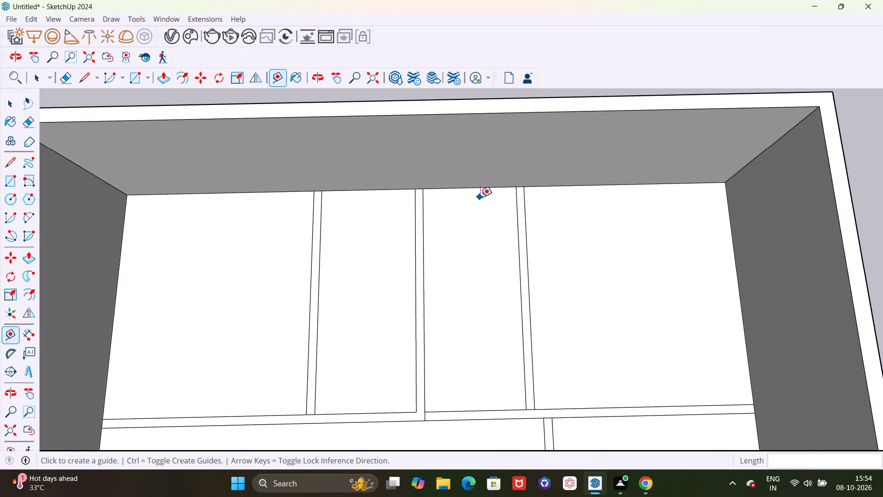
click(482, 189)
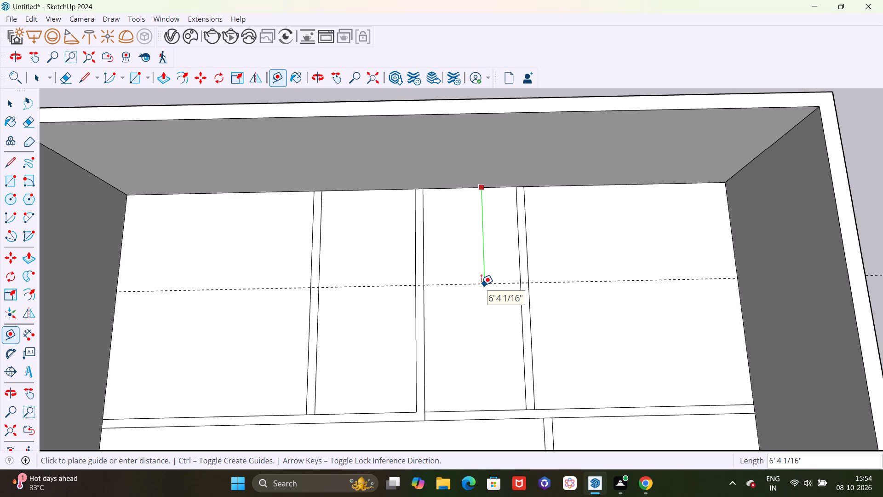
text(7')
key(Return)
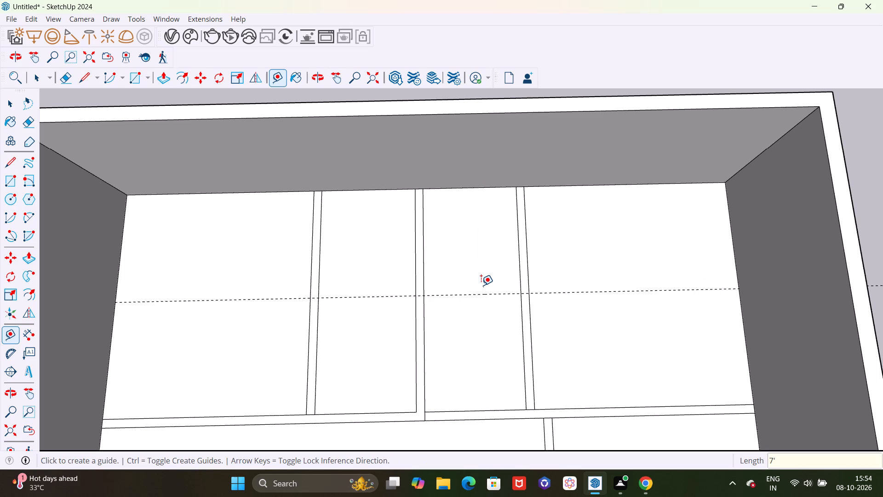
click(487, 294)
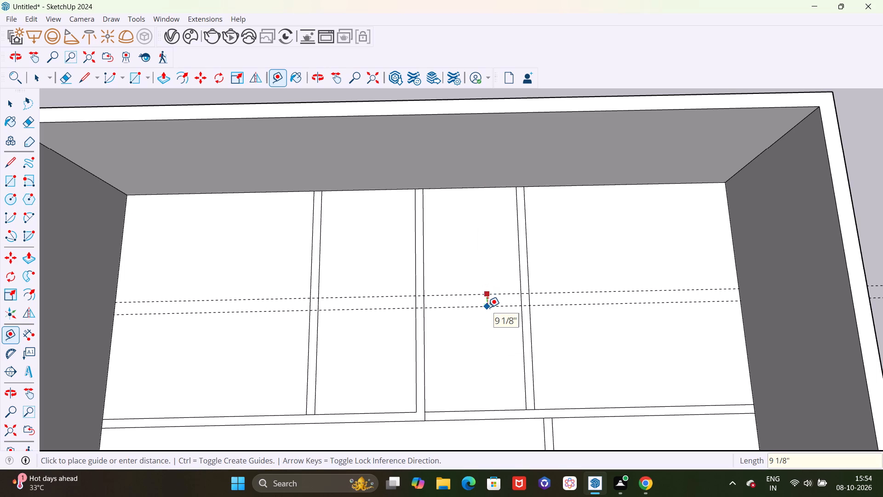
key(6)
key(shift+quotedbl)
key(Return)
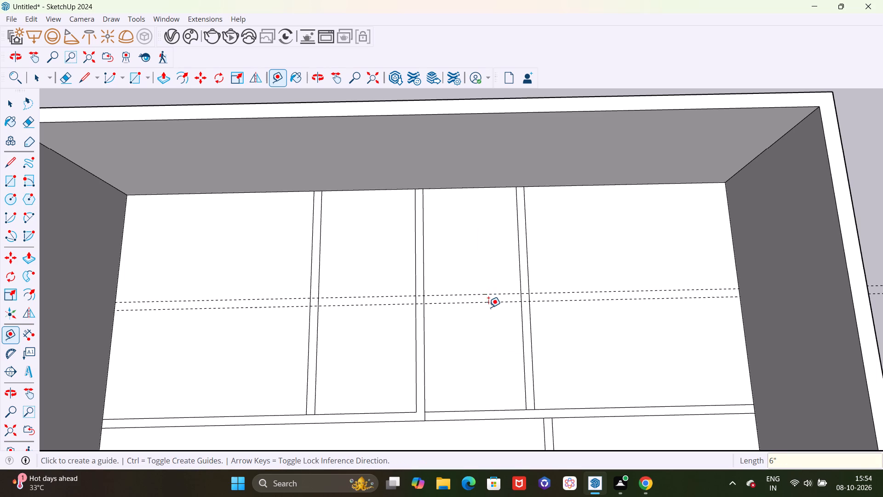
Draw a 6" by 6' cross-wall rectangle between the two guides, spanning the narrow room next to the large rear corner room.
key(r)
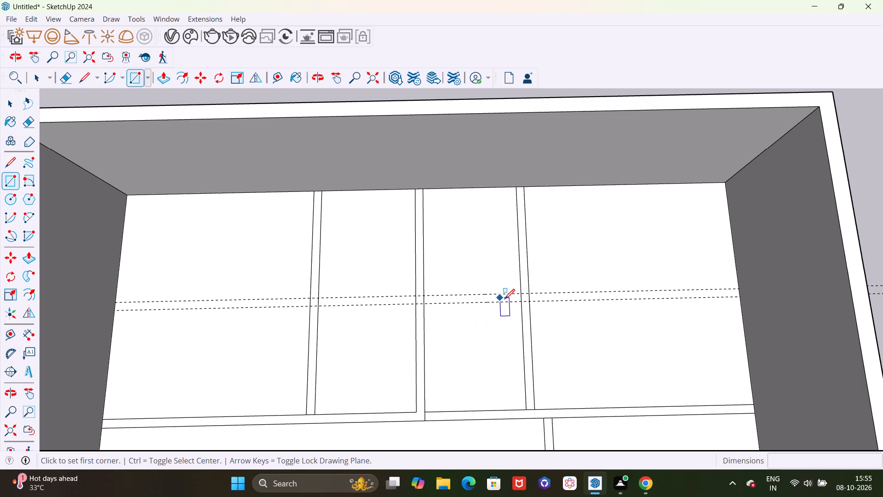
click(522, 300)
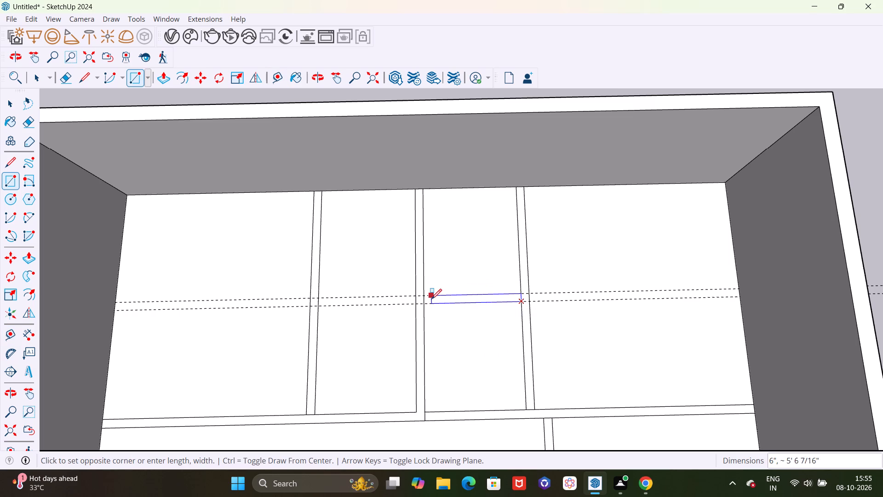
click(424, 295)
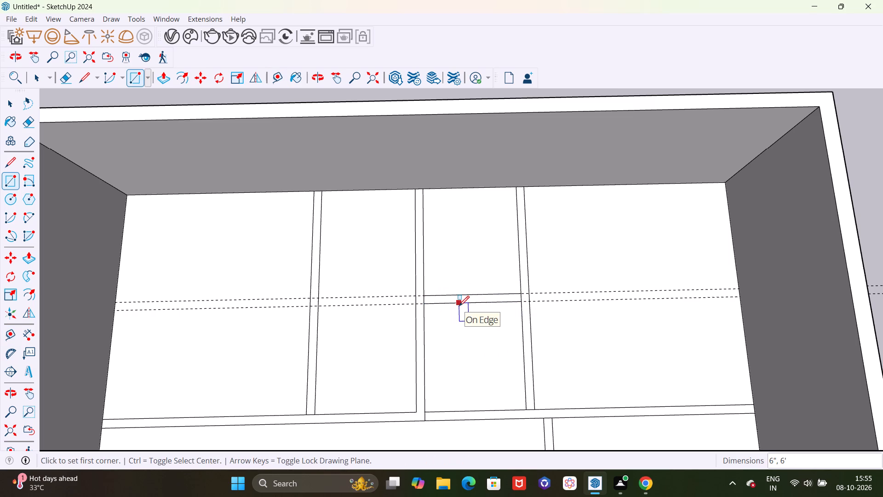
key(space)
Erase the two crosswise guides along the new 6" cross wall.
scroll(461, 302, down, 3)
scroll(485, 347, up, 1)
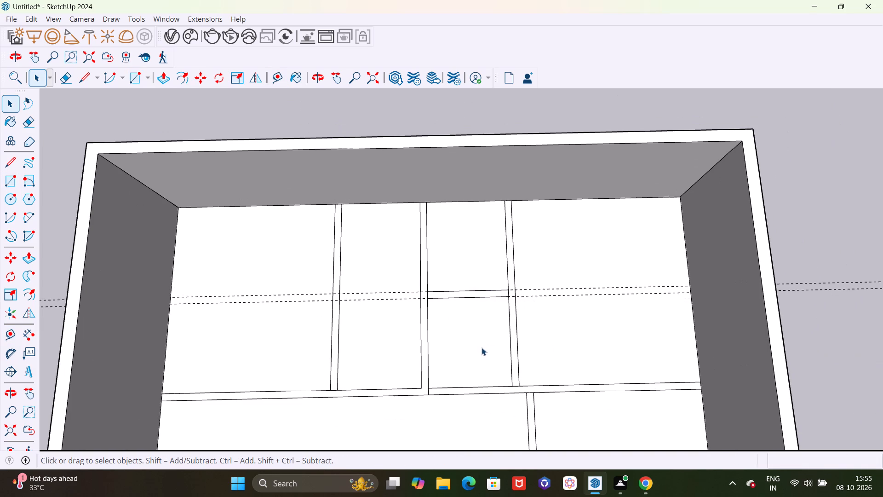
key(e)
scroll(480, 343, down, 4)
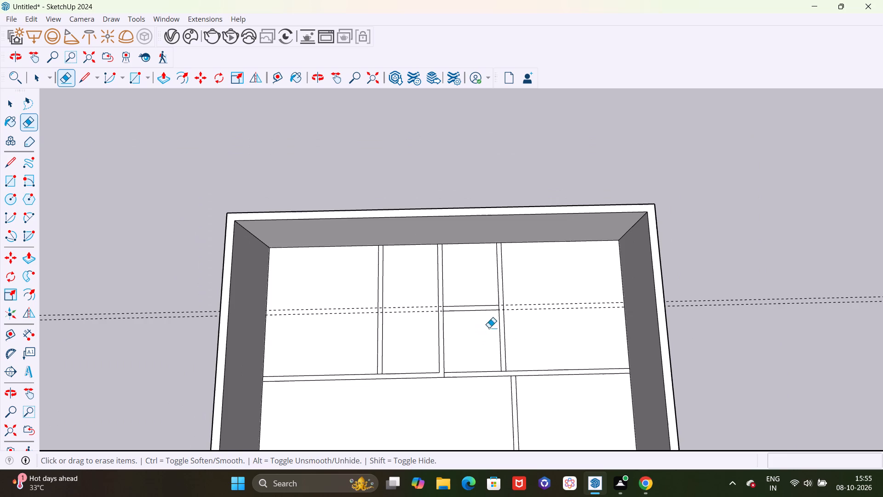
drag(750, 294, 751, 339)
Erase both front wall edges below the new cross wall to open the narrow room to the central space.
scroll(446, 387, up, 10)
drag(476, 349, 477, 356)
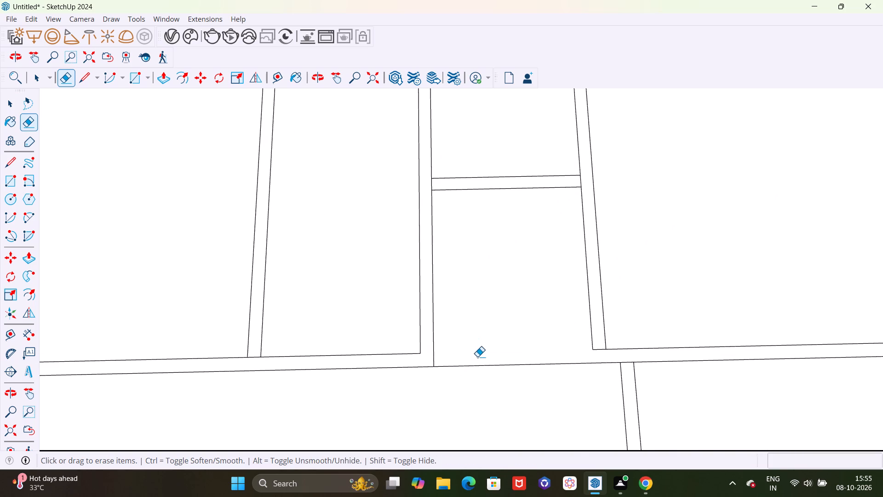
drag(477, 357, 480, 366)
Extend the rear corner room's outer front wall edge, close the wall end with a 6" line flush with its side wall, and erase the overshoot.
scroll(477, 345, down, 7)
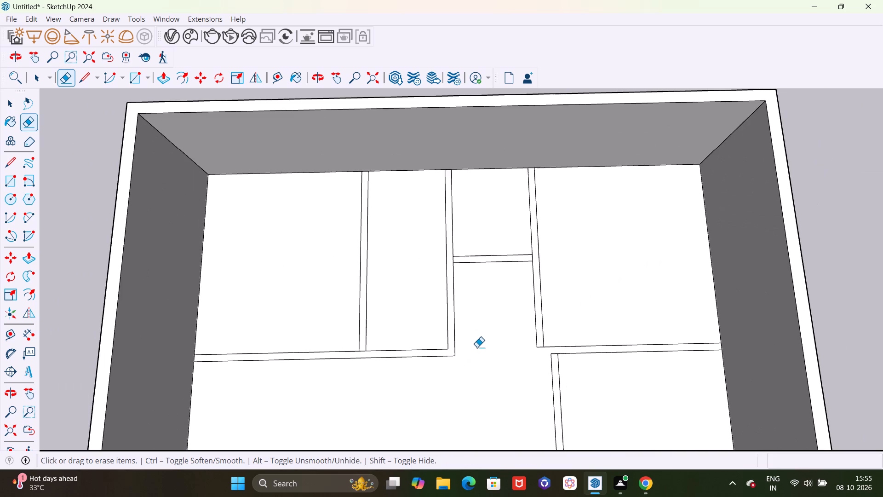
scroll(538, 380, up, 4)
scroll(504, 341, up, 4)
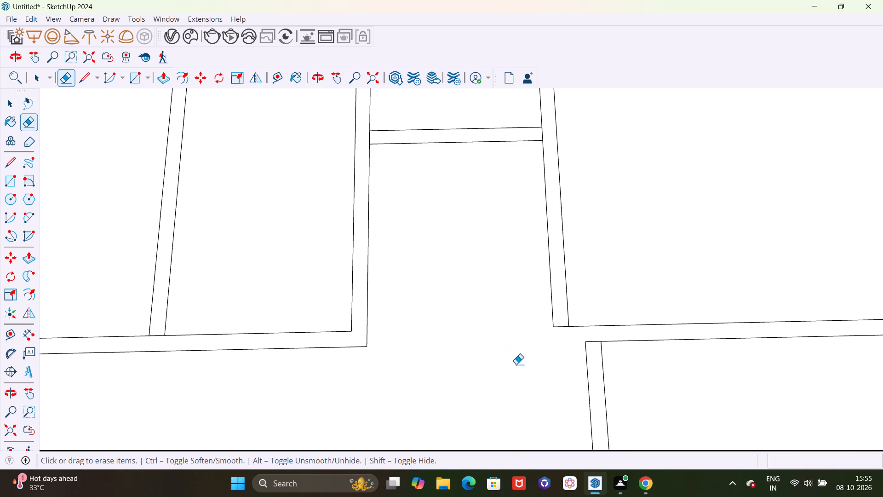
scroll(516, 364, up, 2)
scroll(511, 355, down, 3)
scroll(480, 268, down, 17)
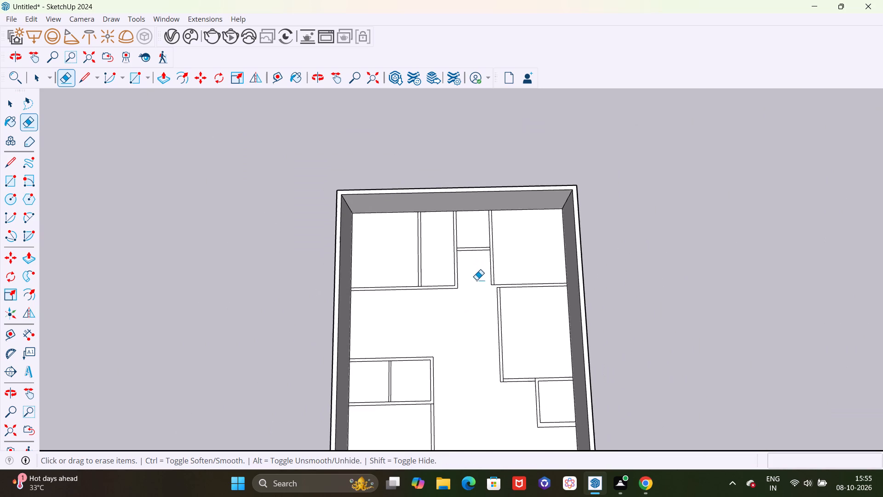
scroll(489, 323, up, 7)
scroll(494, 259, up, 4)
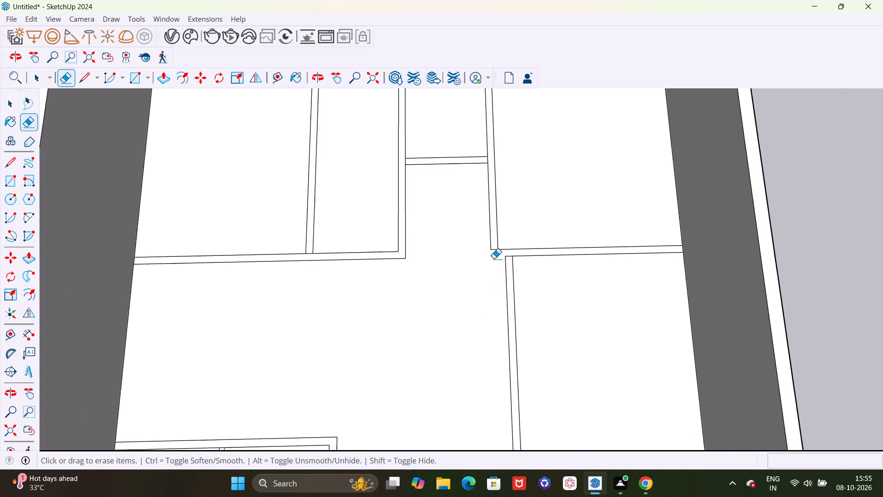
scroll(498, 252, up, 4)
key(l)
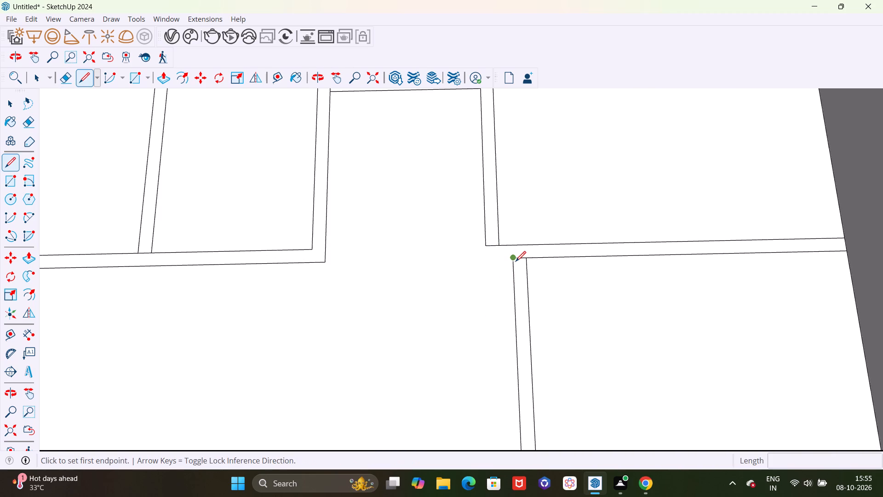
click(516, 261)
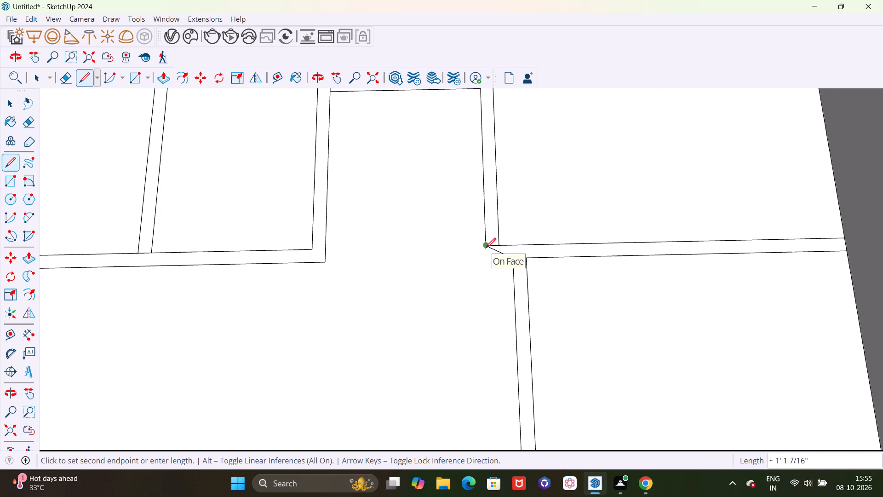
scroll(486, 260, up, 14)
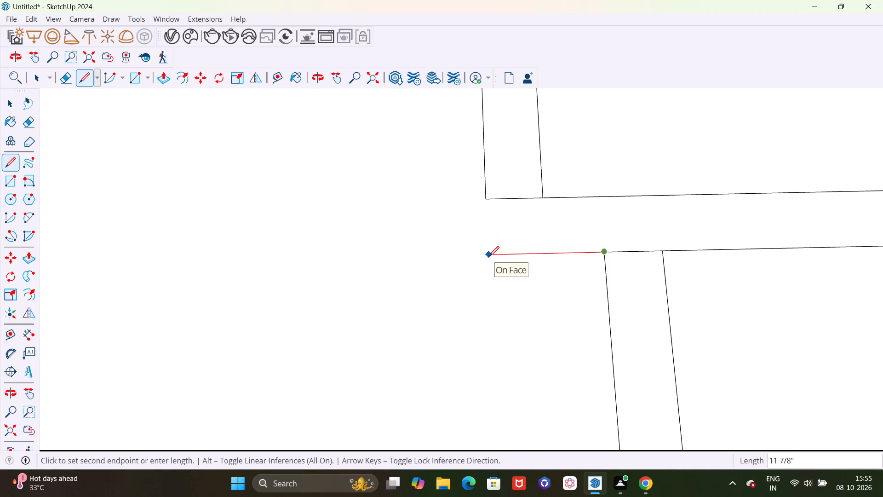
click(446, 266)
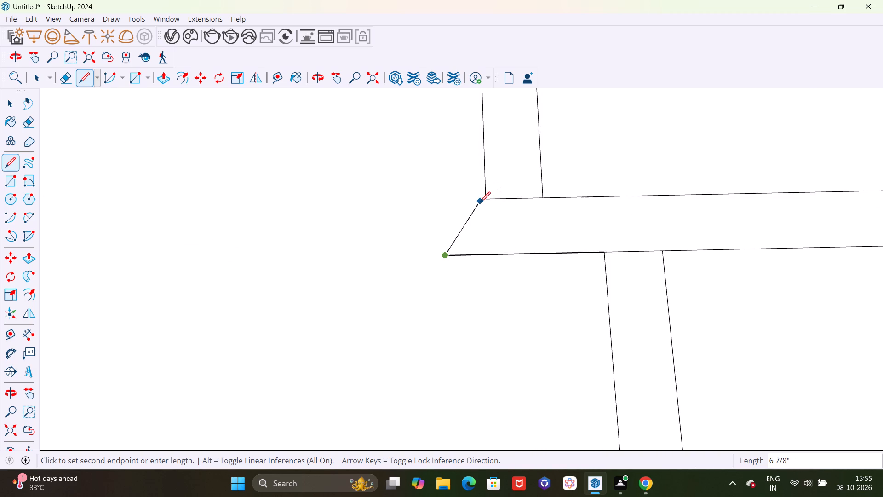
key(Escape)
click(485, 198)
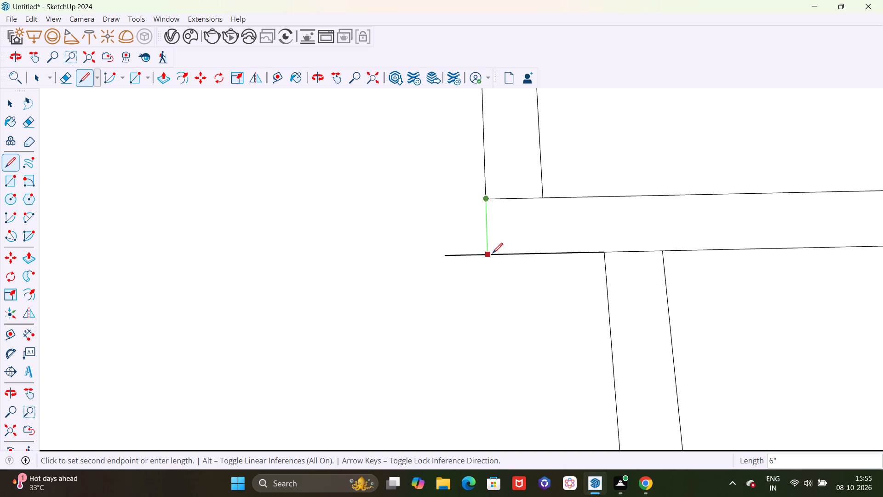
click(488, 255)
key(Escape)
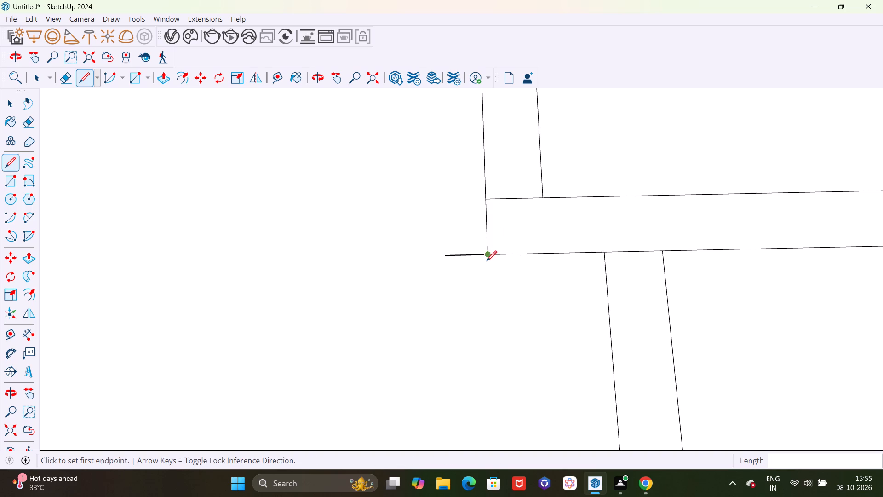
key(e)
drag(465, 255, 465, 260)
Erase the lengthwise wall of the middle room below the rear corner room, including the leftover stub at its front corner.
scroll(463, 233, down, 12)
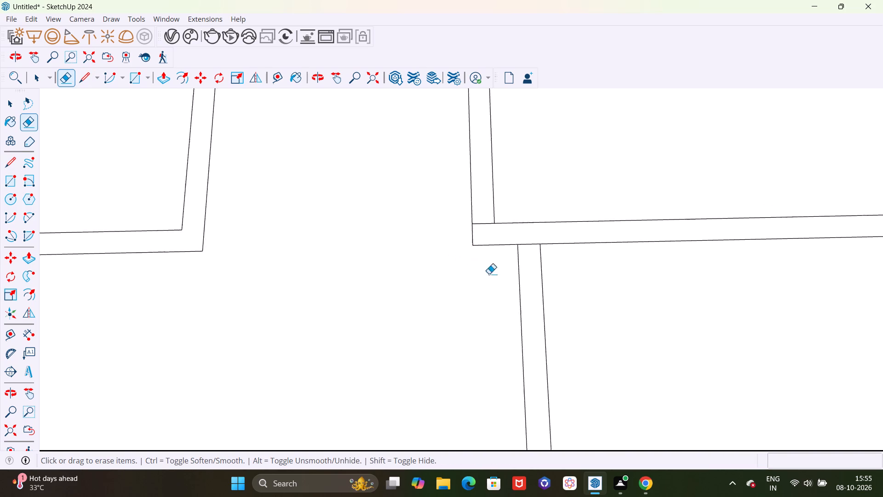
scroll(540, 295, down, 18)
scroll(526, 254, down, 5)
scroll(523, 289, up, 6)
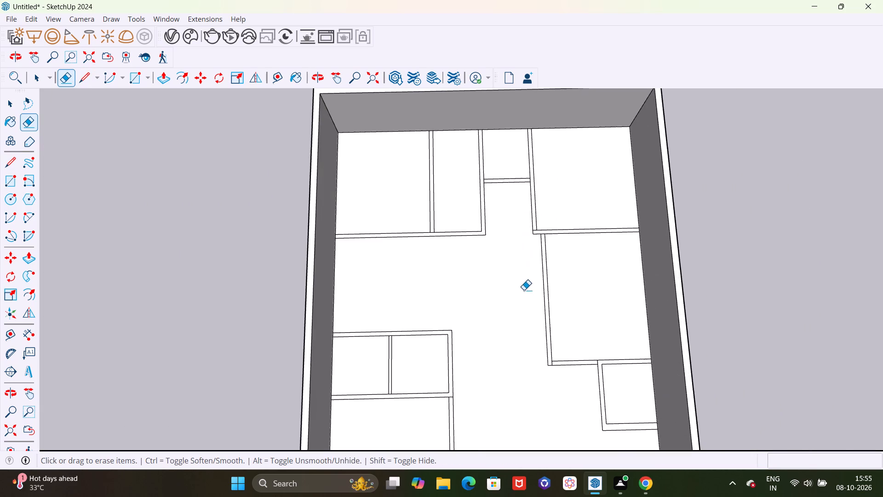
scroll(498, 245, down, 4)
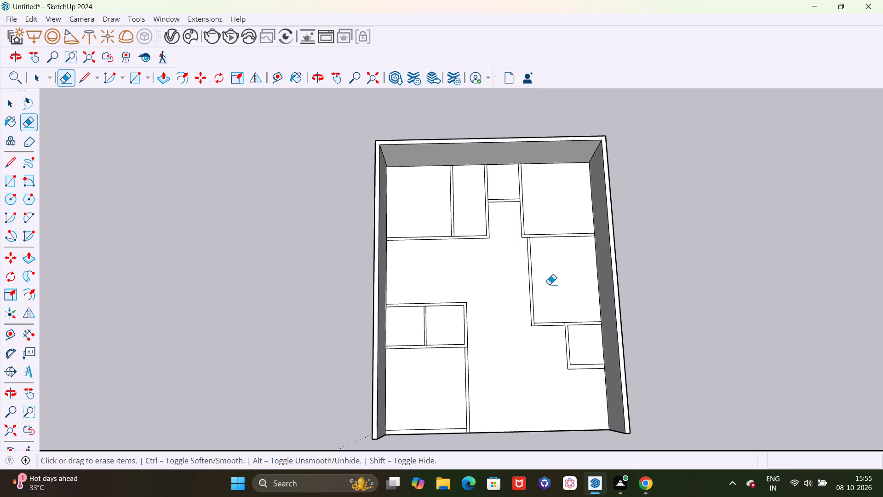
scroll(541, 289, up, 15)
scroll(530, 255, down, 6)
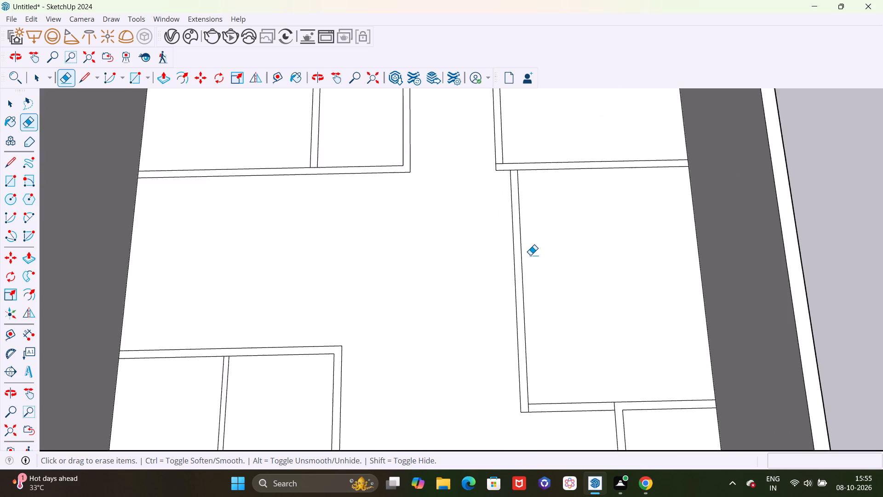
scroll(530, 255, down, 4)
drag(531, 255, 486, 255)
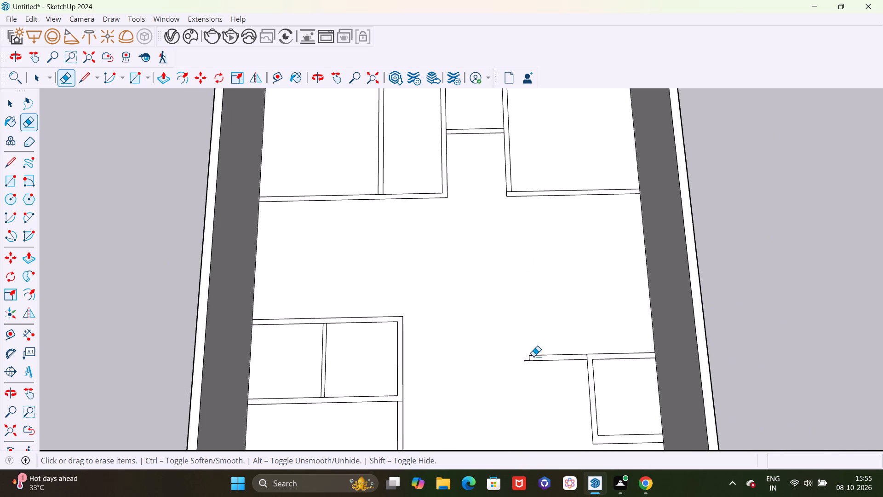
scroll(529, 359, up, 4)
click(522, 362)
Draw two lengthwise wall edges, about 16' 9" and 17' long, continuing the rear corner room's side wall towards the middle room's front wall.
scroll(487, 308, down, 1)
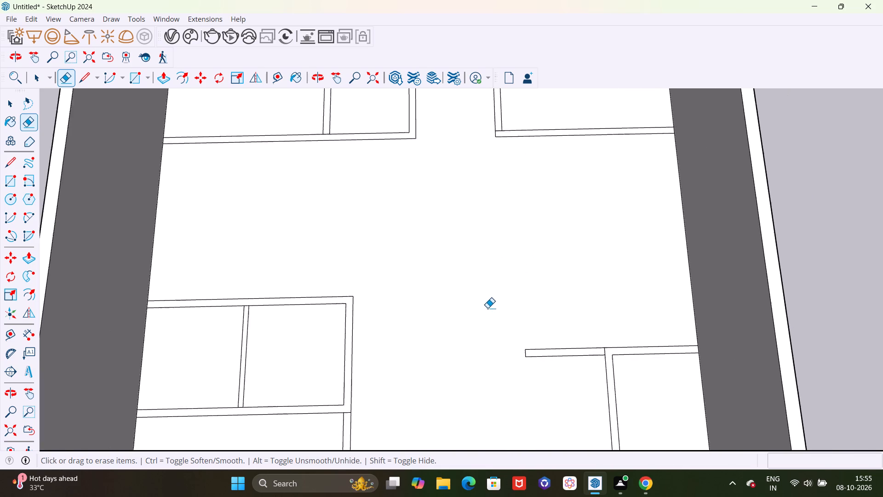
scroll(487, 308, down, 1)
key(l)
click(493, 153)
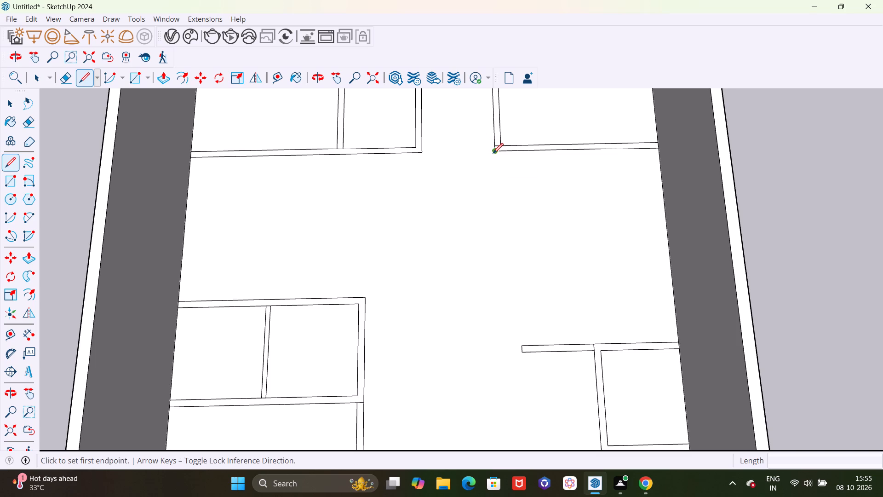
click(512, 357)
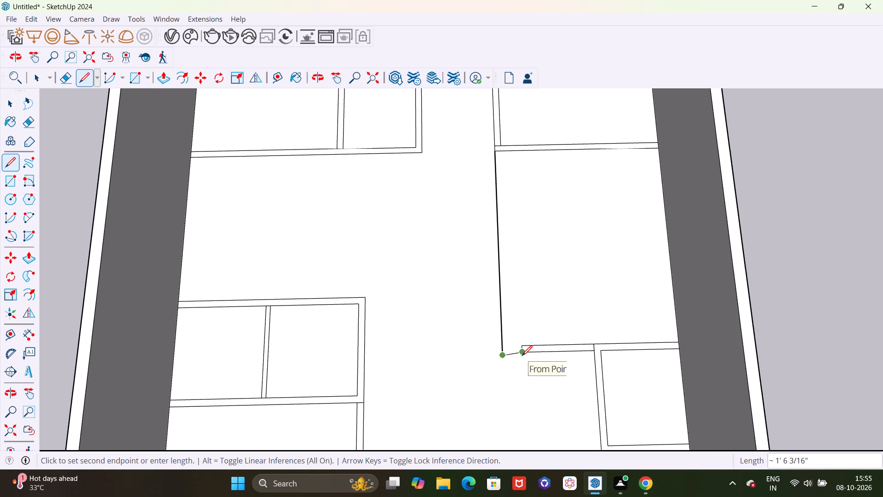
key(Escape)
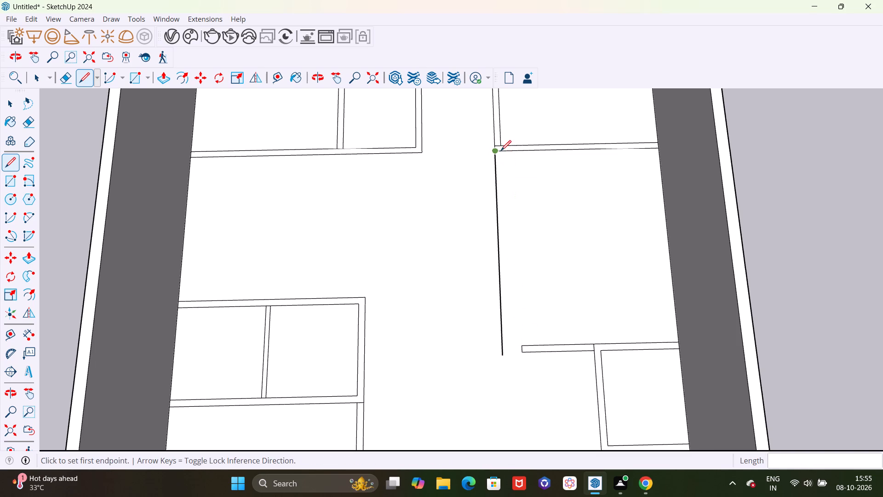
scroll(497, 148, up, 9)
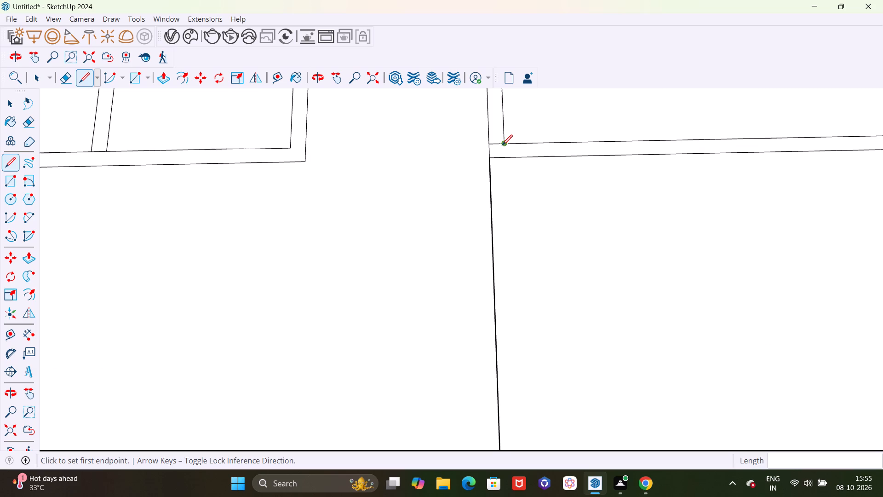
click(504, 144)
scroll(505, 198, down, 16)
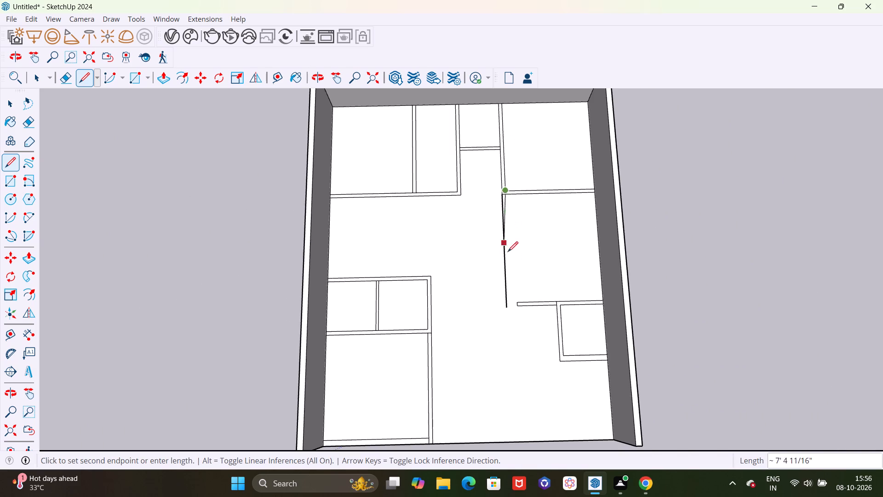
scroll(514, 315, up, 11)
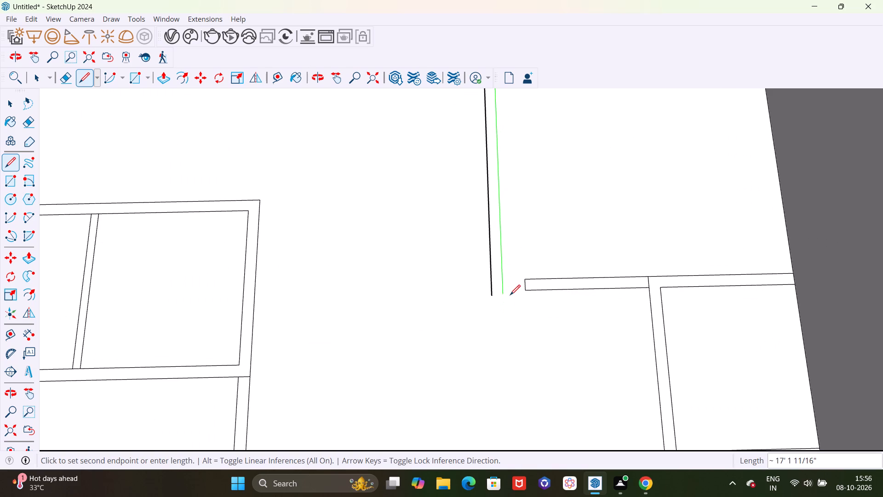
click(508, 294)
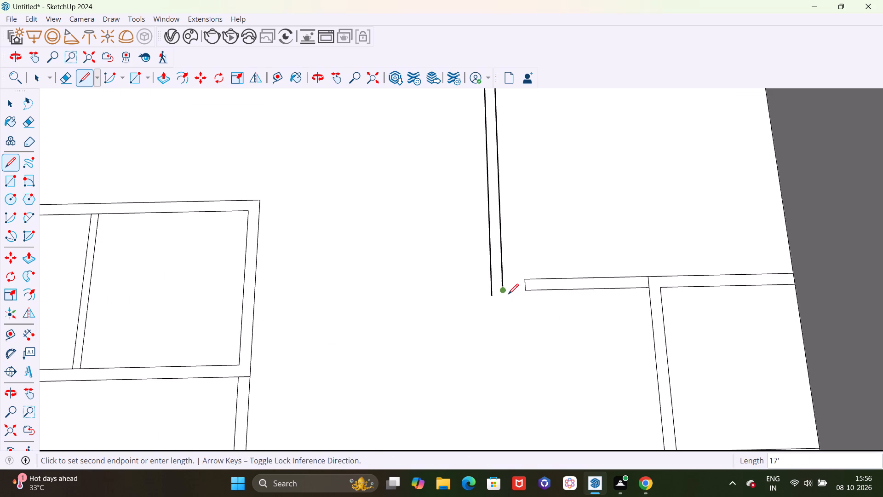
key(Escape)
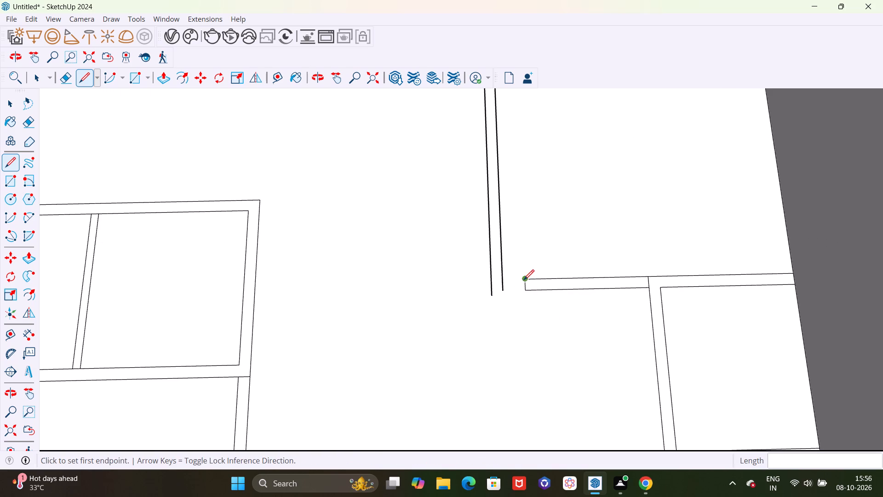
Extend both front wall edges of the middle room about 1' 6" to meet the new lengthwise wall.
click(524, 280)
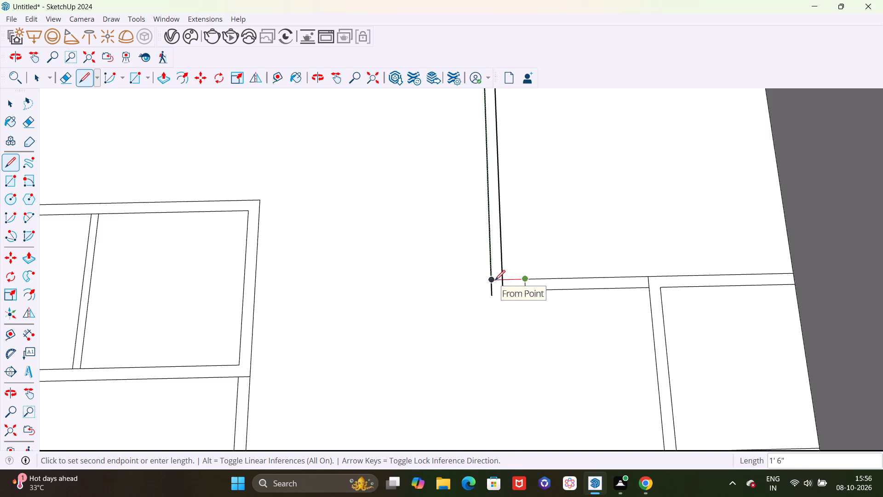
click(495, 280)
click(525, 291)
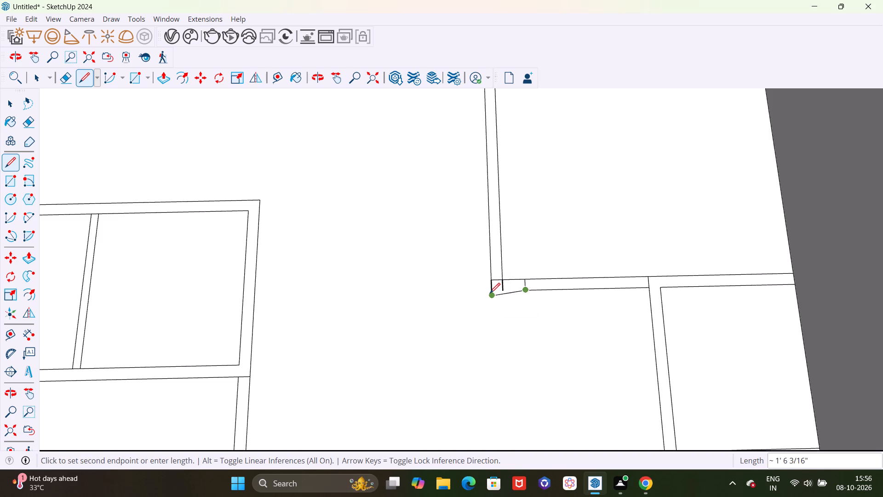
click(492, 289)
Erase the overshoot and leftover edges inside the middle room's new wall corner and at the adjoining small room's side-wall junction.
scroll(496, 294, up, 6)
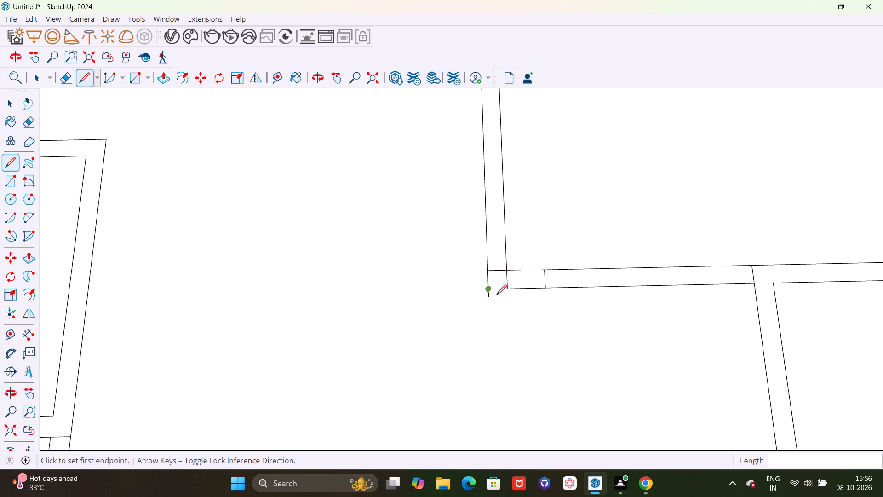
scroll(496, 295, up, 8)
key(e)
scroll(488, 296, up, 5)
drag(488, 295, 470, 304)
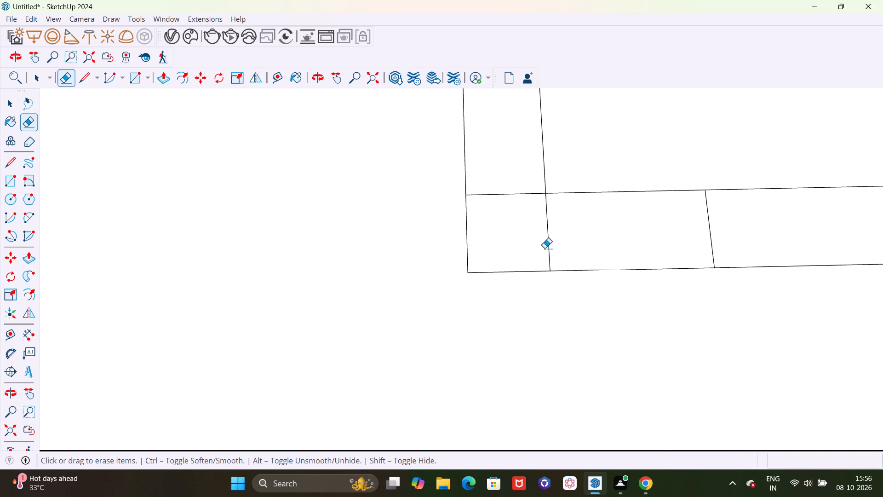
drag(532, 245, 548, 245)
drag(717, 231, 678, 232)
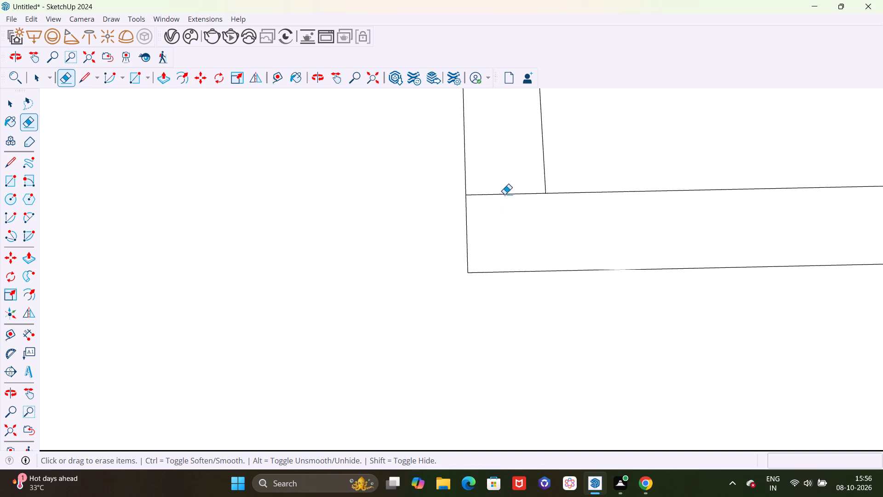
drag(505, 193, 508, 211)
scroll(530, 262, down, 20)
scroll(530, 262, down, 1)
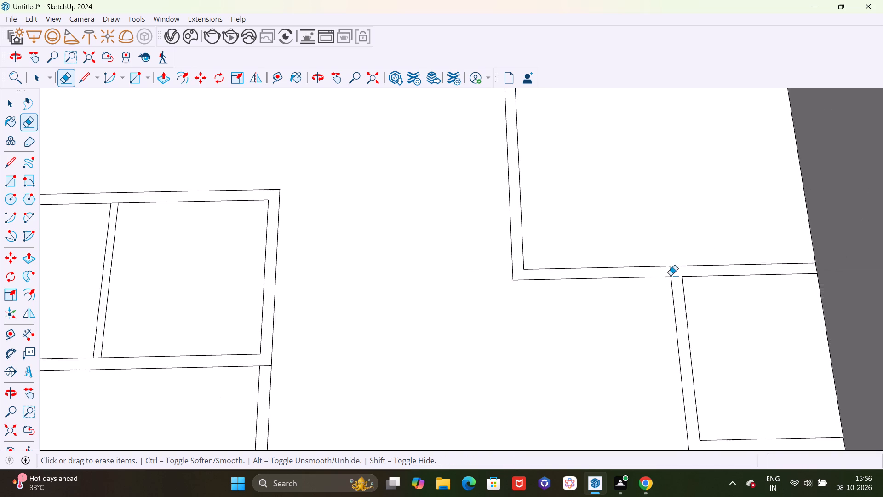
scroll(671, 275, up, 6)
drag(674, 272, 659, 272)
Erase the short edge crossing the side wall where the large front corner room meets the two small rooms.
scroll(467, 265, down, 13)
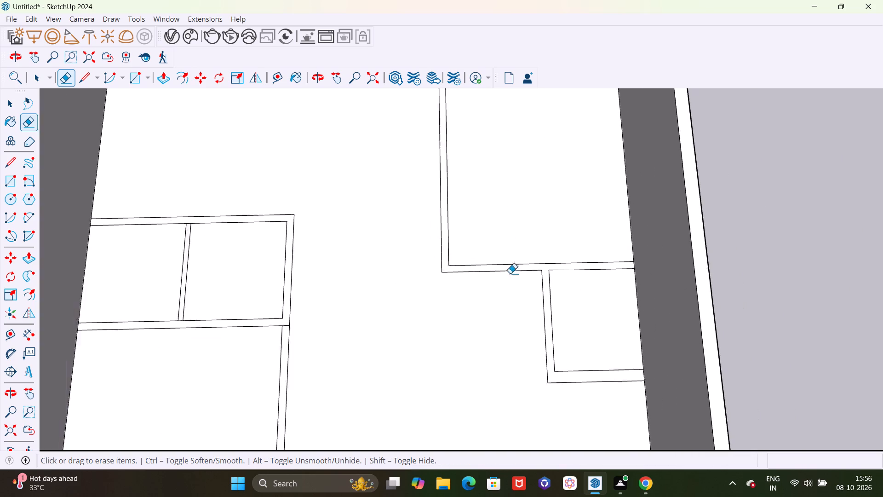
scroll(510, 273, down, 2)
scroll(552, 280, down, 5)
scroll(433, 329, up, 17)
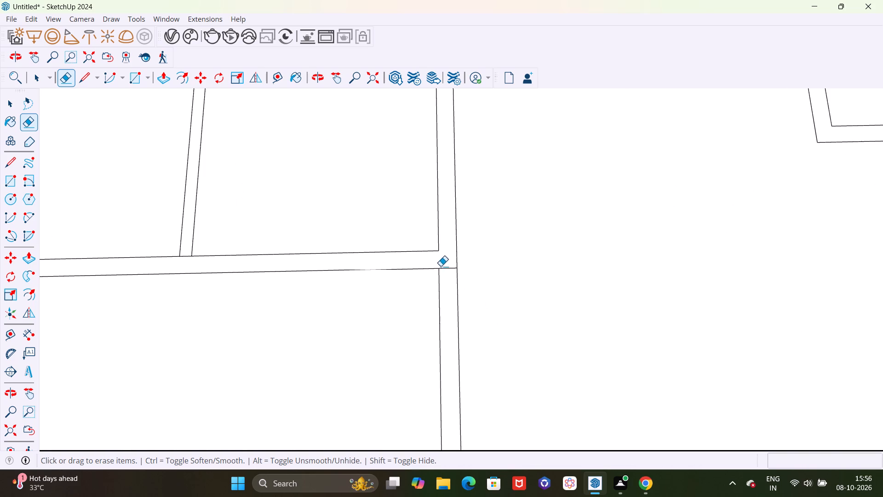
drag(449, 275, 451, 283)
drag(446, 269, 447, 274)
Erase the short edge closing the partition's end at the front wall of the two rear rooms.
scroll(445, 271, down, 4)
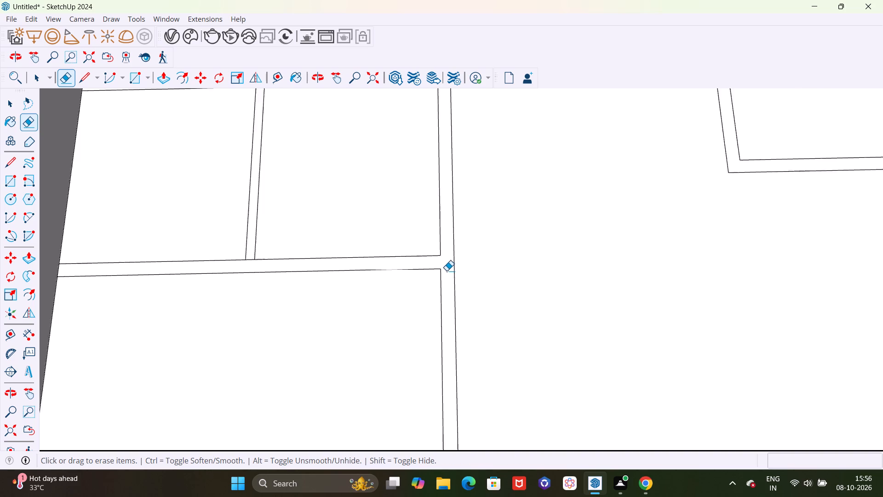
scroll(447, 271, down, 5)
scroll(325, 276, up, 6)
scroll(353, 320, down, 12)
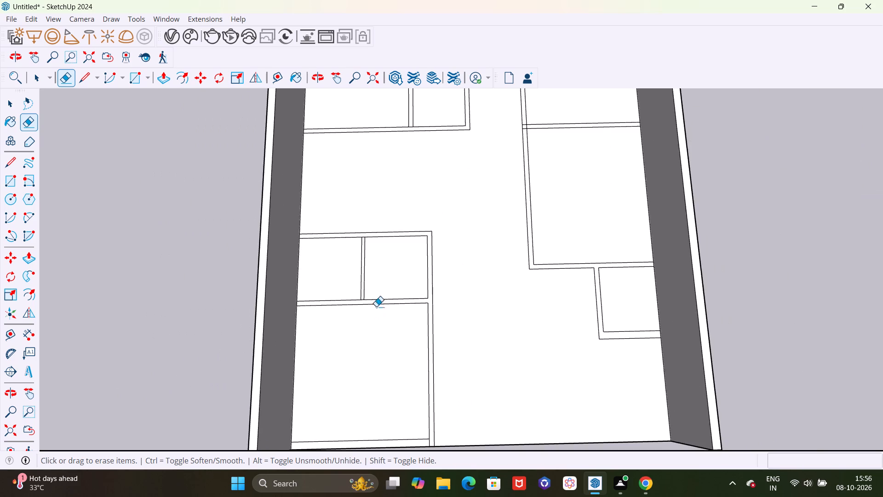
scroll(413, 284, down, 5)
scroll(479, 105, up, 10)
scroll(355, 265, up, 5)
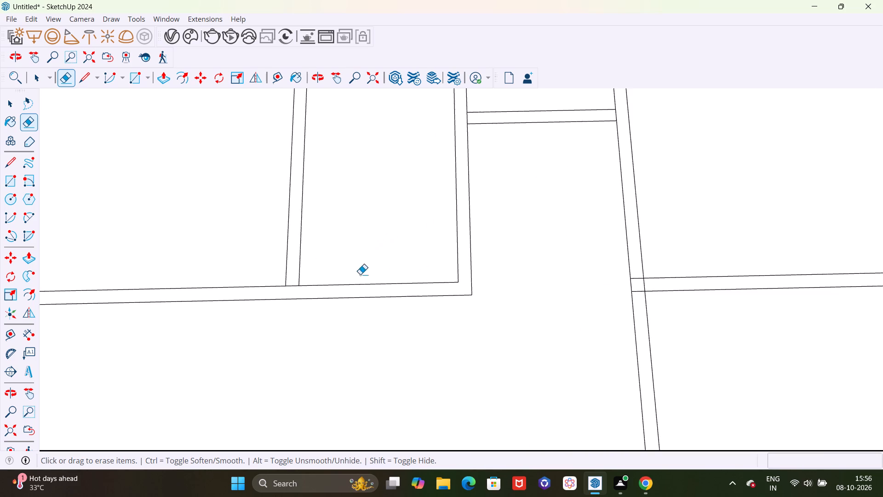
scroll(396, 281, up, 5)
scroll(173, 284, up, 4)
drag(268, 287, 270, 291)
Erase the short edges closing both ends of the narrow rear room's cross wall.
scroll(349, 303, down, 18)
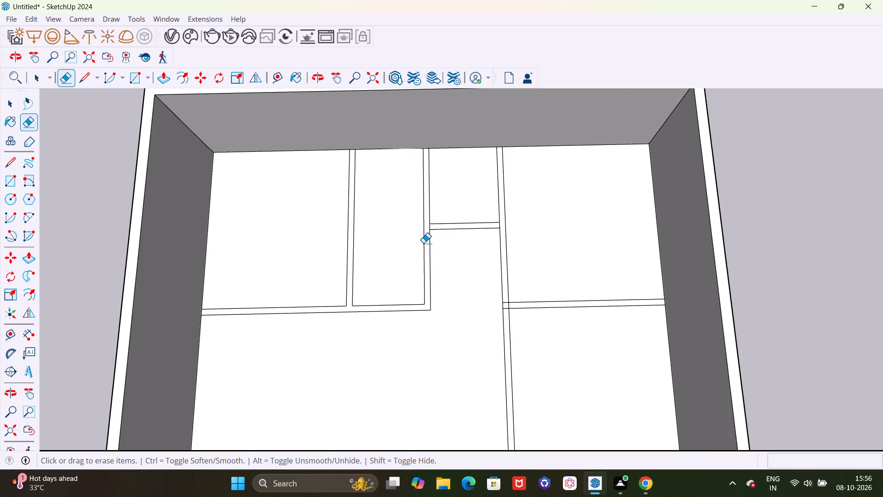
scroll(424, 243, up, 12)
drag(435, 217, 427, 218)
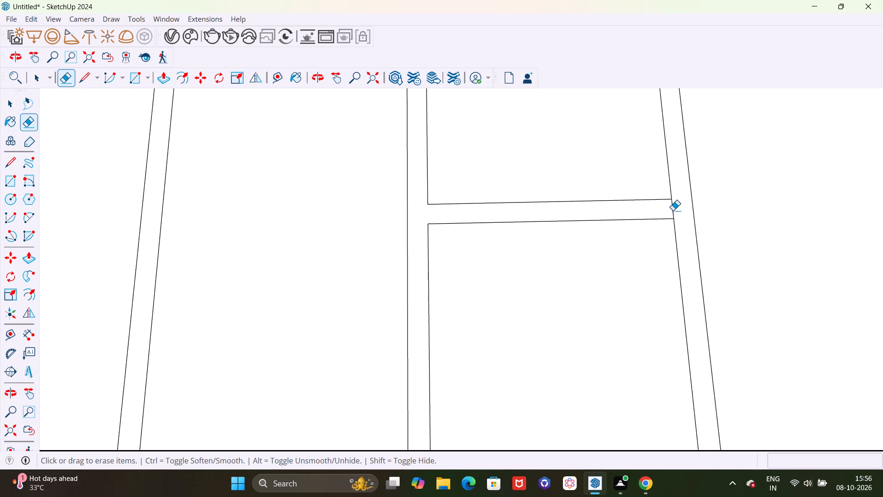
drag(673, 210, 669, 210)
Erase the crossing edges inside the wall junction between the rear corner room and the middle room.
scroll(590, 222, down, 6)
scroll(476, 212, down, 5)
scroll(606, 312, up, 4)
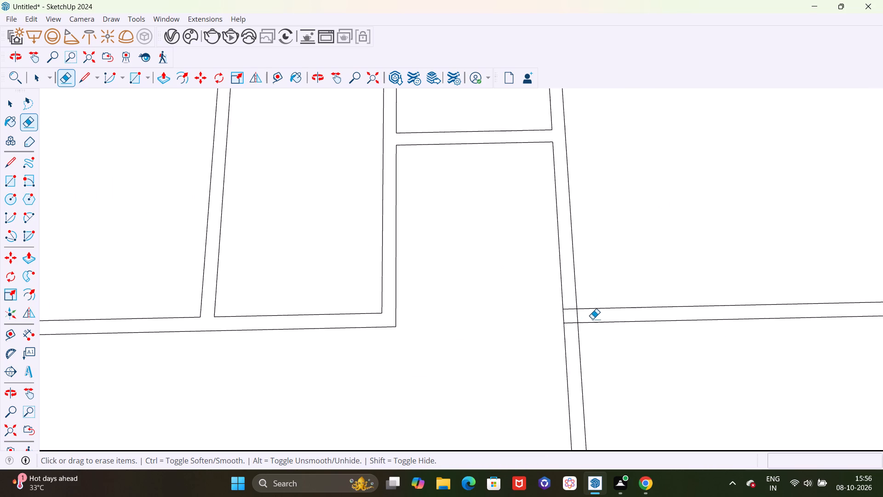
scroll(592, 319, up, 12)
drag(564, 294, 565, 301)
drag(574, 335, 574, 345)
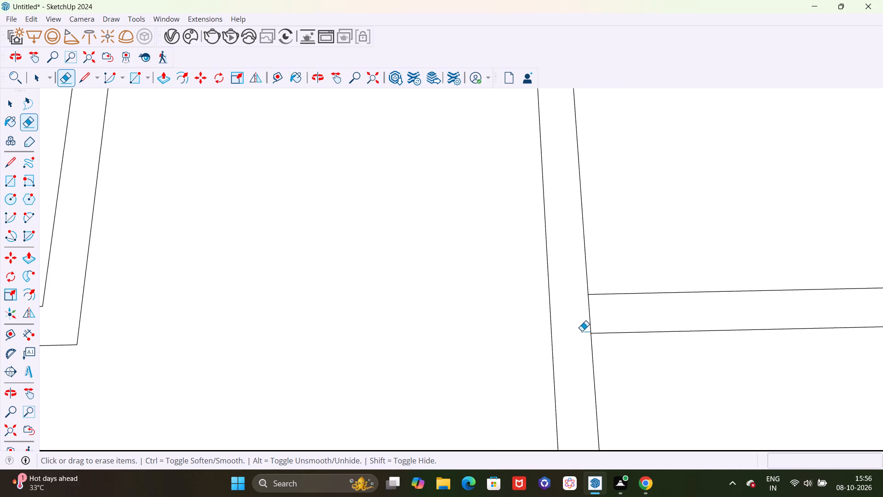
drag(583, 324, 592, 323)
Erase the short edge between the large front corner room's front wall and its side wall at the plot's front edge.
scroll(559, 280, down, 20)
scroll(559, 280, down, 4)
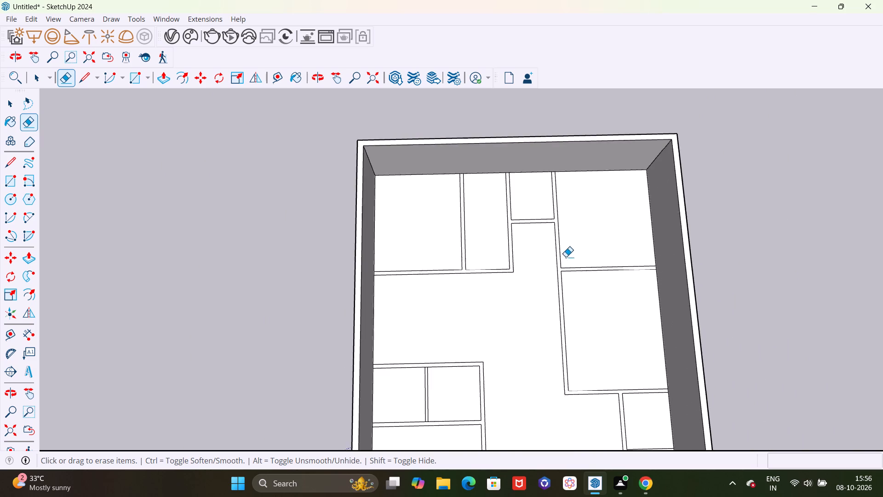
scroll(566, 257, down, 5)
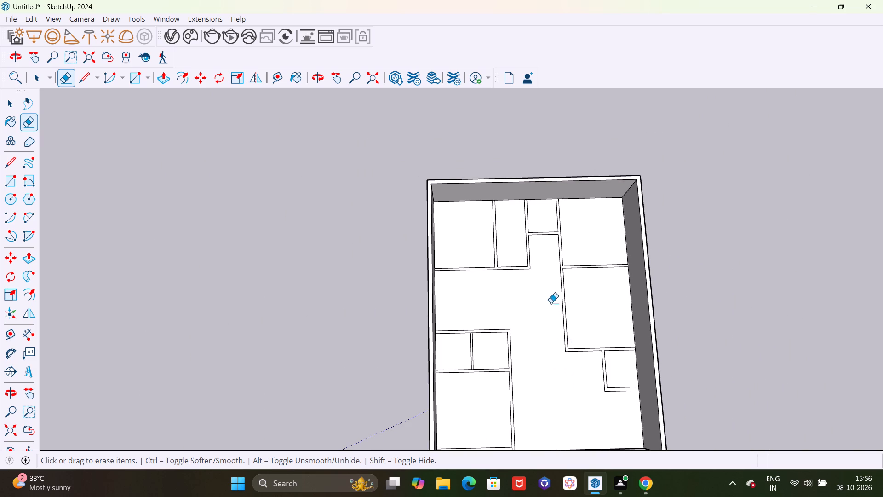
scroll(513, 349, up, 9)
scroll(506, 362, down, 3)
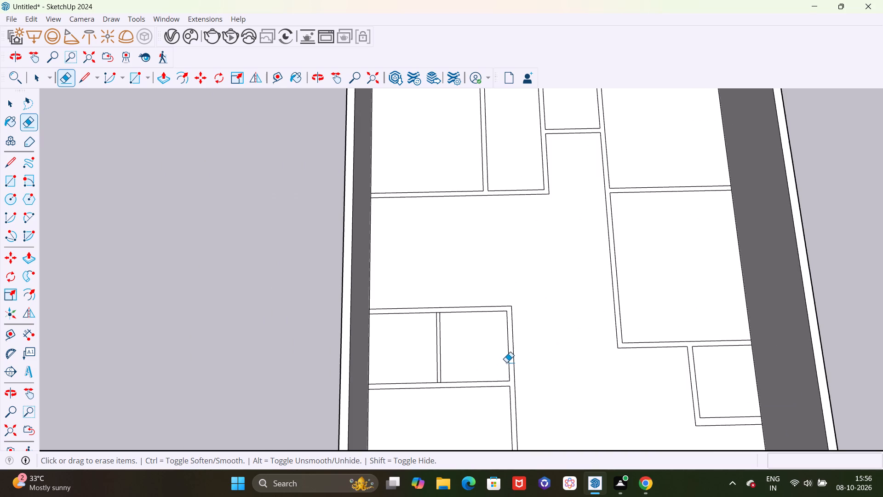
middle_drag(572, 354, 713, 353)
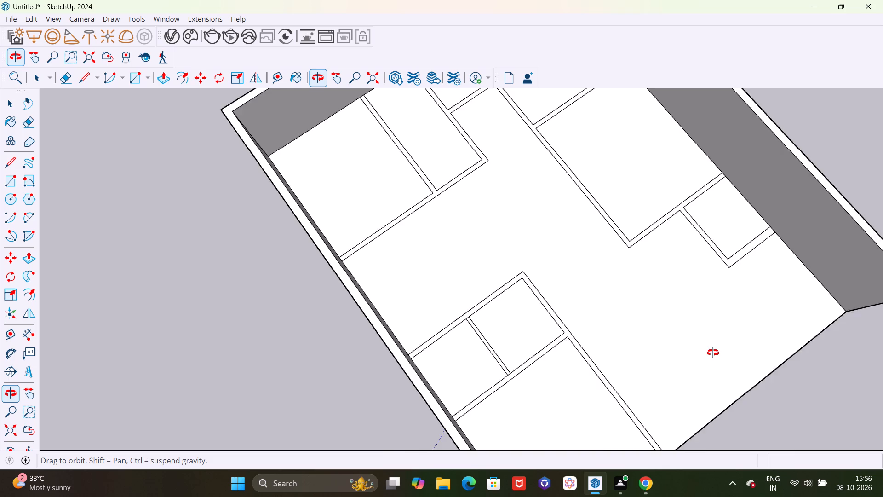
middle_drag(713, 353, 539, 370)
scroll(539, 329, down, 4)
scroll(561, 329, up, 1)
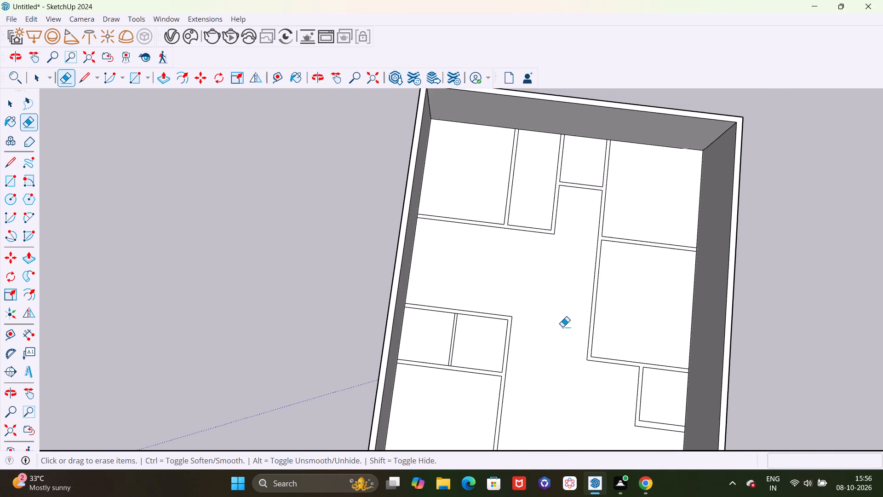
scroll(562, 327, down, 9)
scroll(578, 402, up, 6)
middle_drag(526, 379, 529, 381)
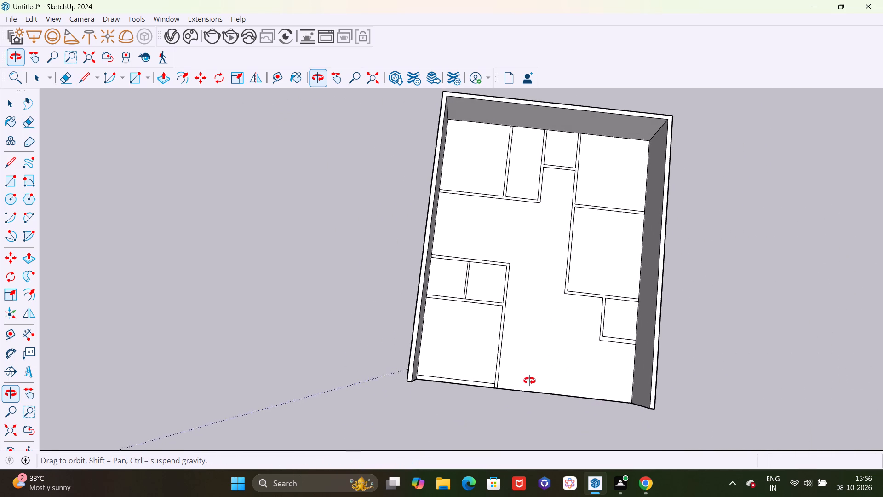
middle_drag(529, 381, 542, 378)
scroll(541, 399, up, 6)
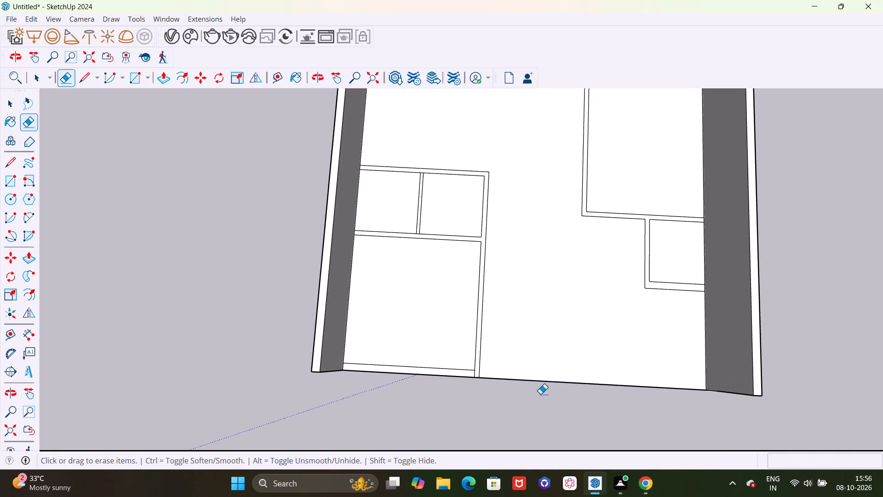
scroll(520, 376, up, 5)
scroll(430, 386, up, 12)
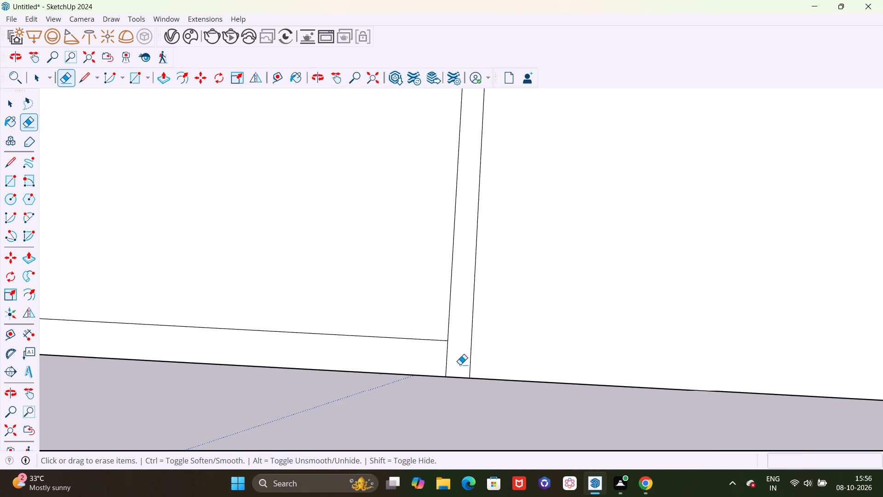
drag(453, 364, 439, 364)
Erase the short edges closing both ends of the thin partition between the two small rooms.
scroll(474, 361, down, 15)
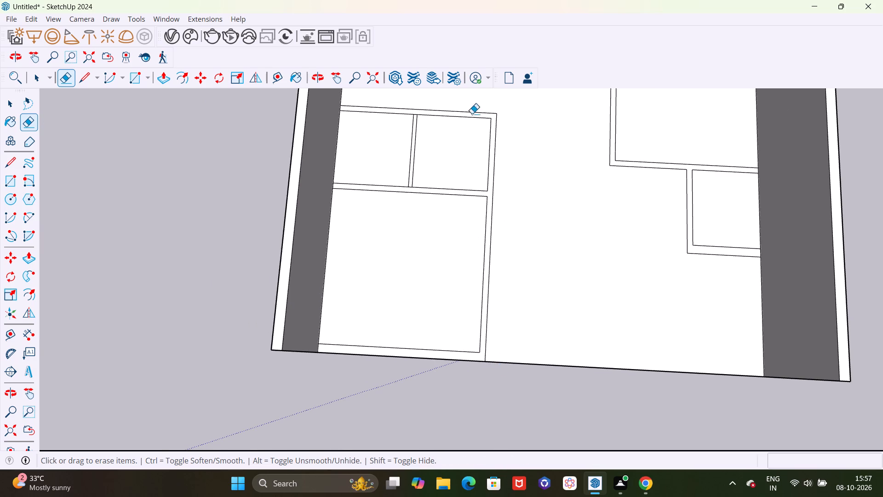
scroll(447, 99, up, 20)
scroll(447, 99, up, 2)
drag(390, 267, 391, 272)
scroll(396, 293, down, 3)
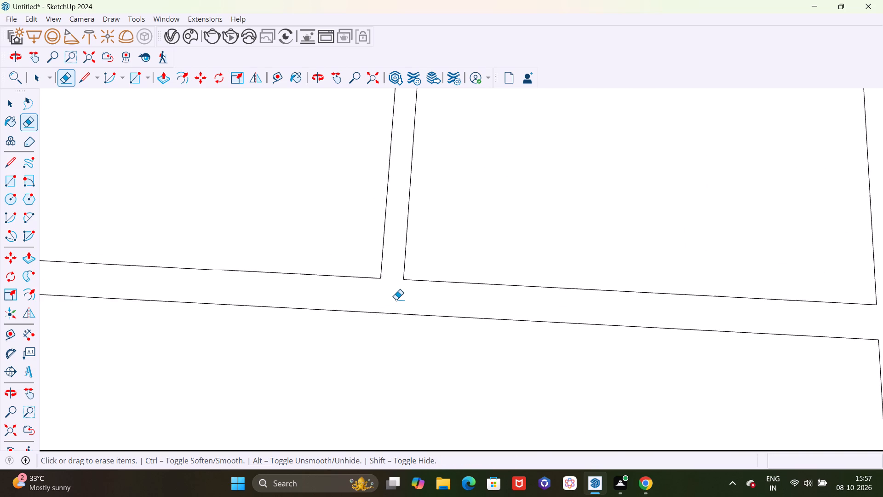
scroll(396, 300, down, 16)
scroll(432, 155, up, 16)
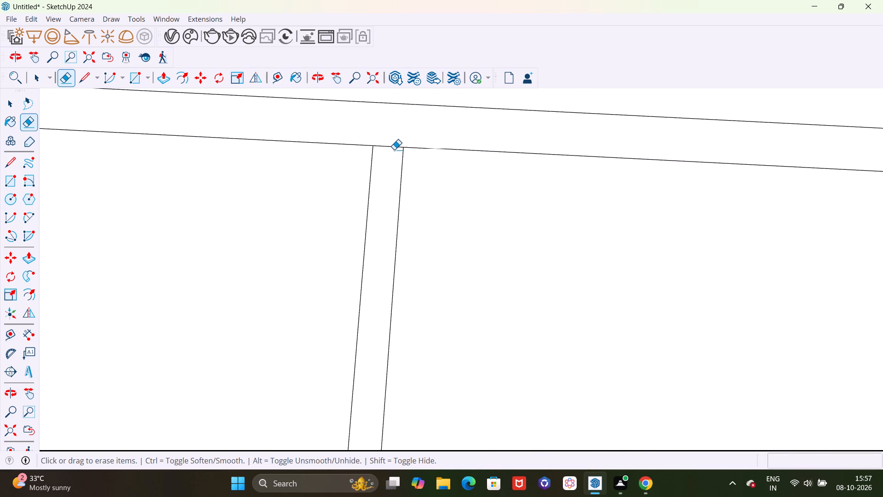
drag(394, 145, 390, 155)
Examine the cleaned-up wall layout across the whole floor plan.
scroll(384, 177, down, 18)
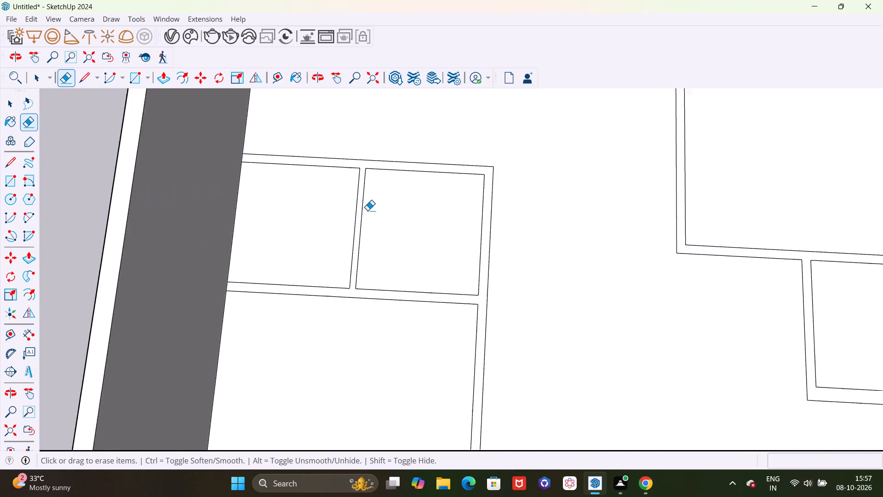
scroll(367, 210, down, 20)
middle_drag(384, 282, 501, 306)
scroll(450, 316, up, 6)
scroll(573, 366, down, 10)
middle_drag(594, 370, 485, 281)
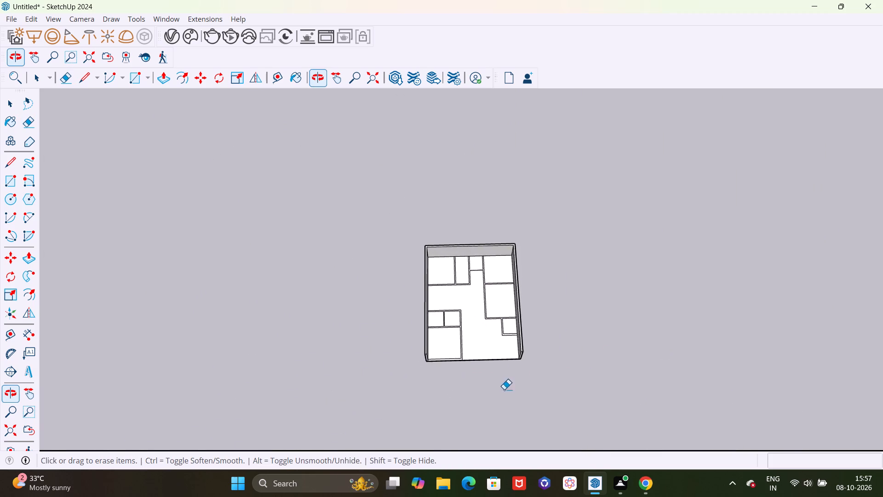
scroll(504, 387, up, 11)
scroll(479, 265, down, 4)
scroll(473, 336, up, 5)
scroll(476, 325, down, 3)
scroll(480, 193, up, 2)
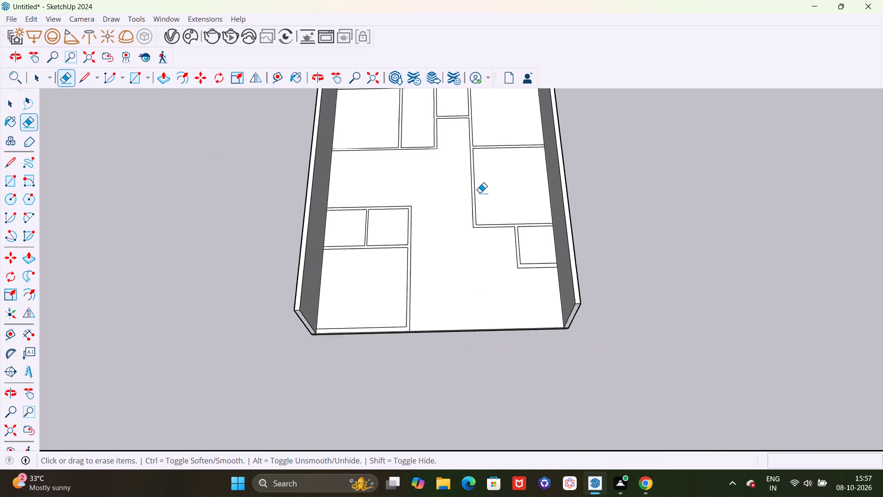
scroll(480, 193, up, 2)
scroll(467, 272, up, 3)
scroll(474, 282, down, 4)
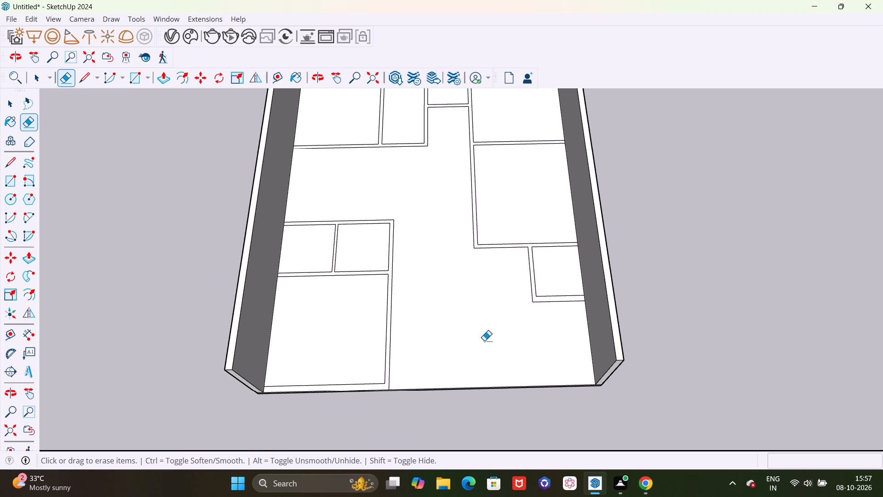
scroll(484, 341, down, 3)
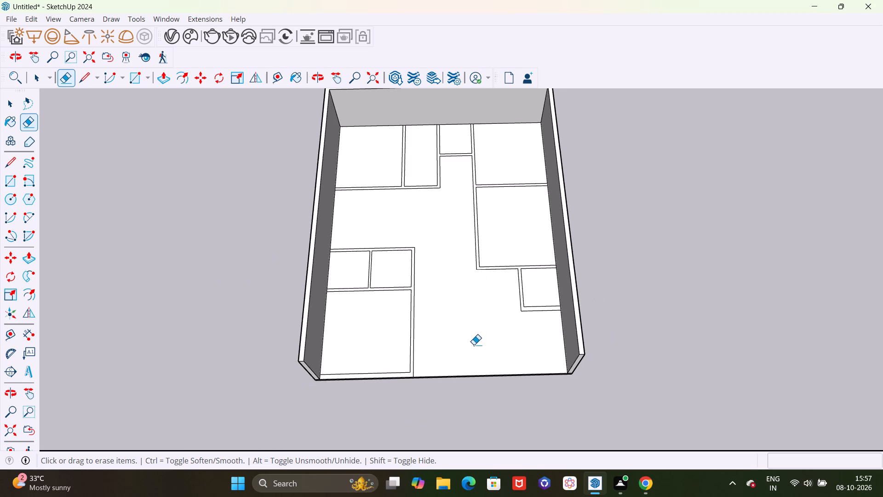
scroll(421, 350, up, 1)
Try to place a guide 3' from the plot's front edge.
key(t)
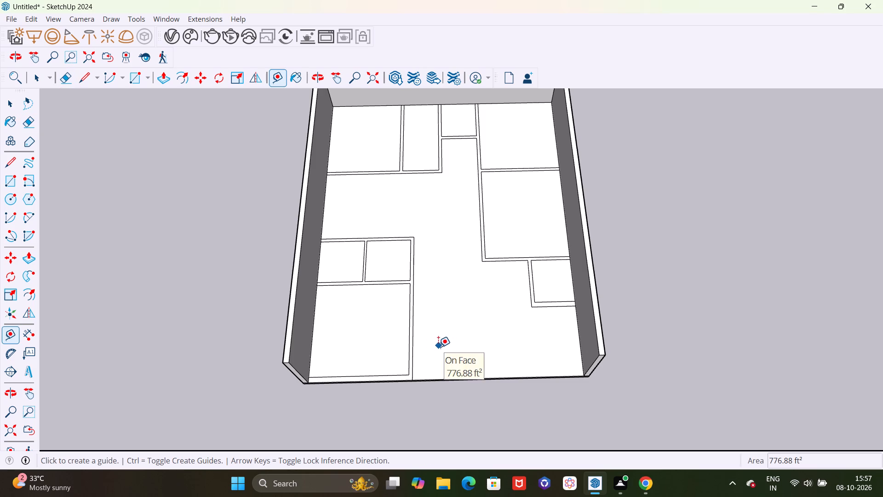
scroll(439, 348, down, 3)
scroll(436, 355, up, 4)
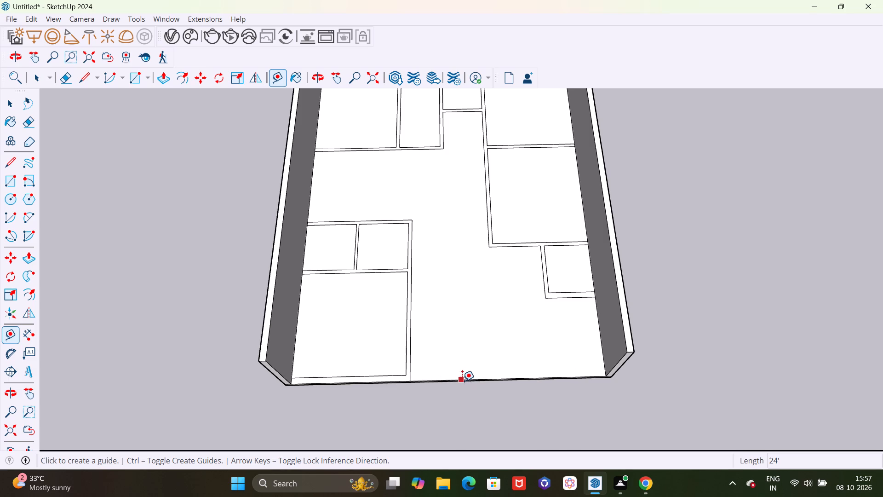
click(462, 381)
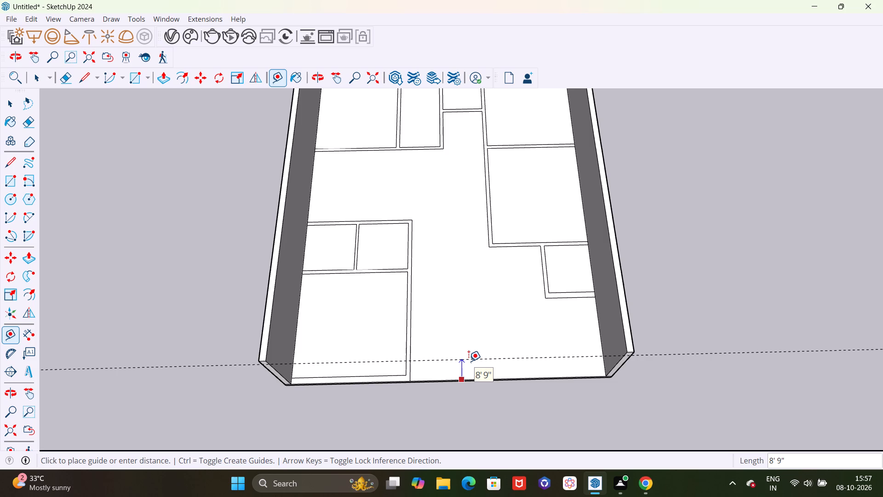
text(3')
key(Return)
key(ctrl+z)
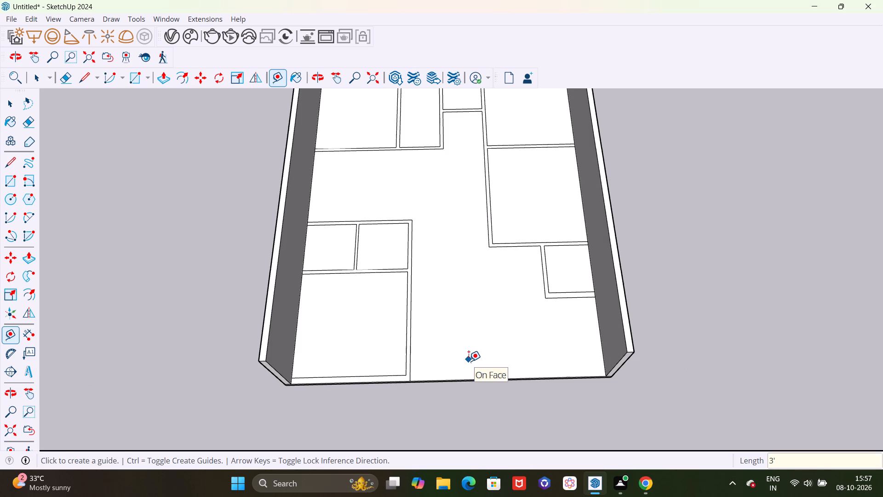
Place a guide on the floor 3' inside the plot's front edge and another 9" further in.
click(474, 381)
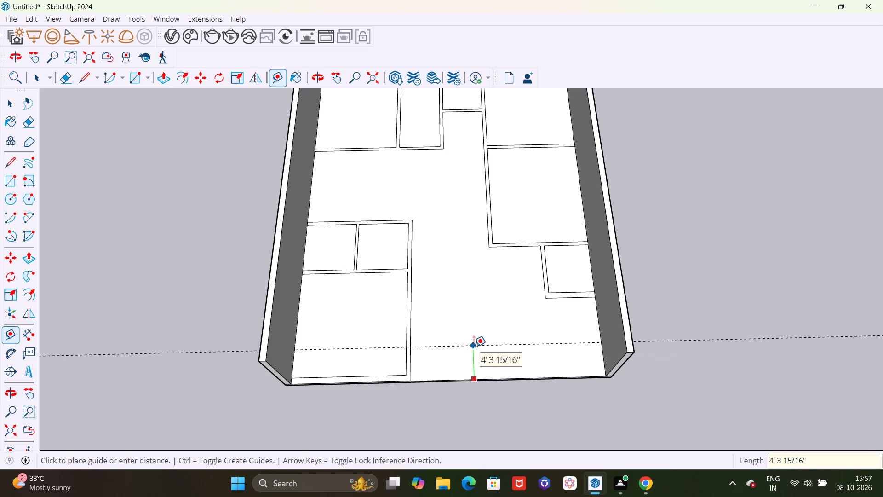
text(3')
key(Return)
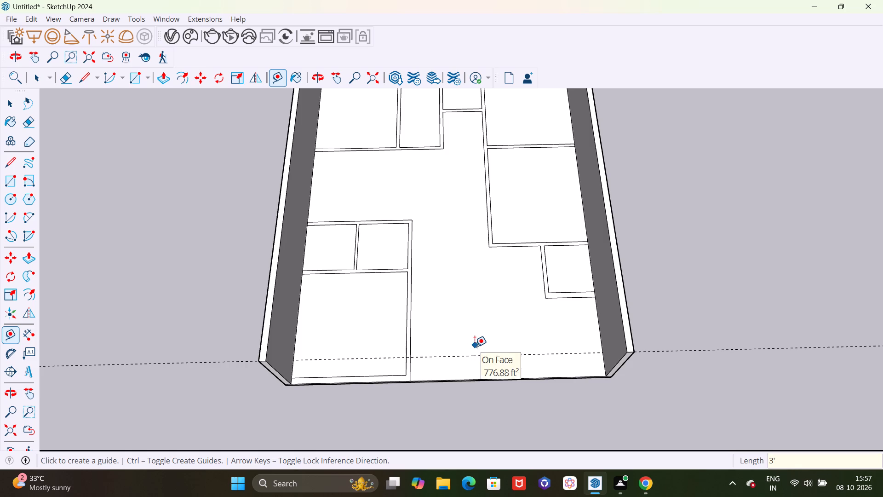
click(475, 355)
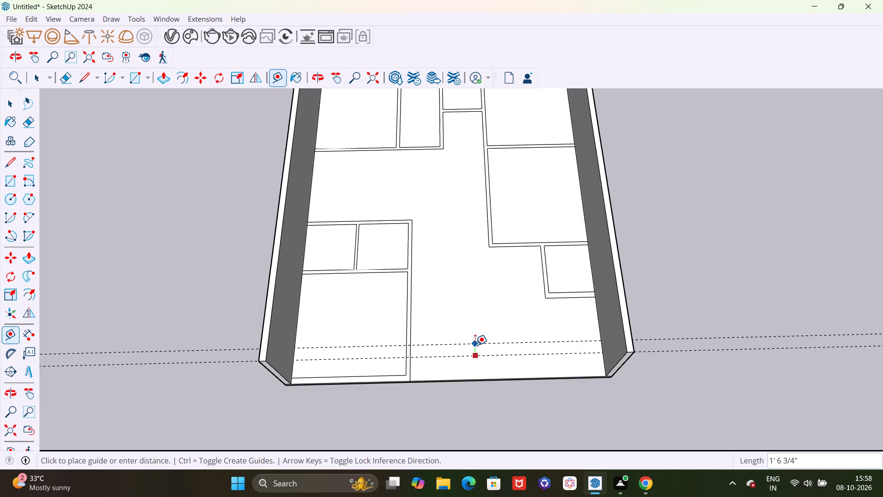
key(9)
key(shift+quotedbl)
key(Return)
Place guides along both faces of the small front room's side wall, extending toward the plot's front edge.
scroll(545, 302, up, 3)
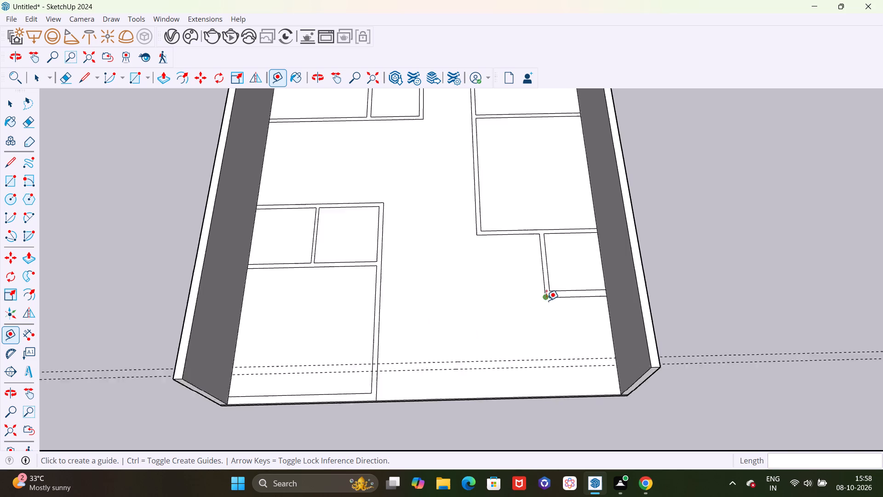
scroll(546, 301, up, 1)
click(543, 287)
click(540, 268)
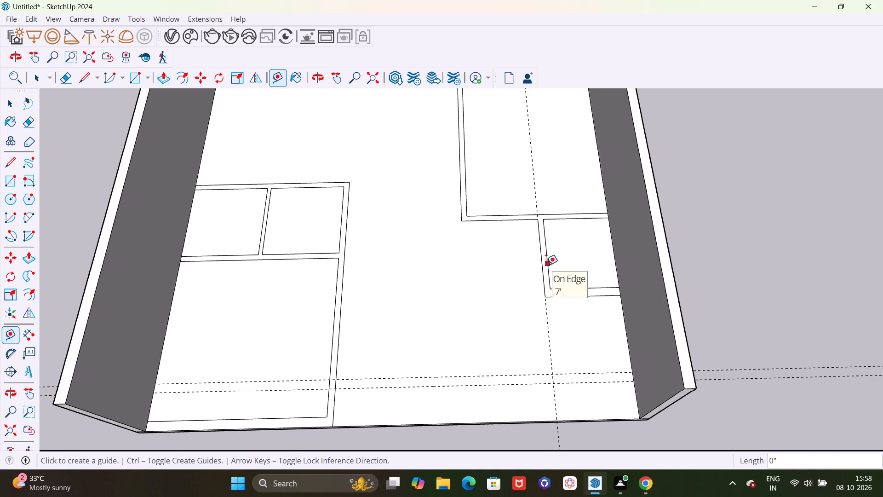
click(546, 265)
click(547, 265)
Draw a 6" by 6' 9" wall rectangle from the small front room's outer corner to the inner front guide.
scroll(505, 263, down, 3)
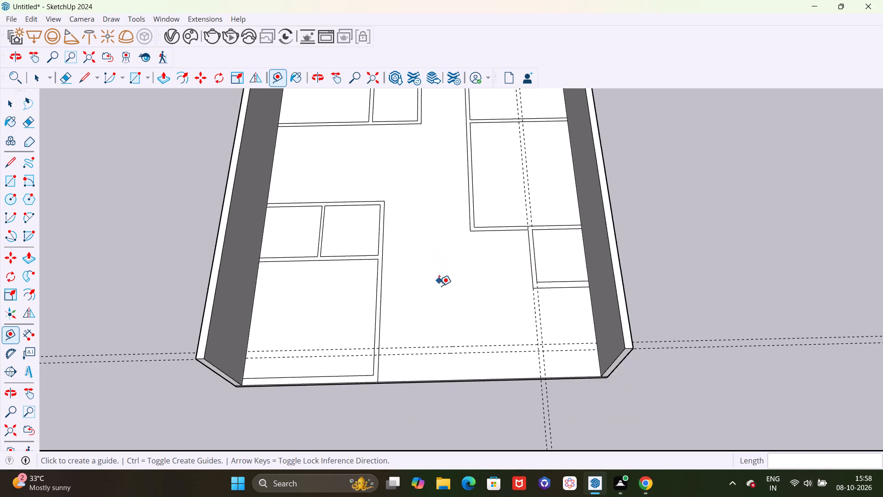
scroll(449, 325, down, 2)
scroll(537, 370, up, 4)
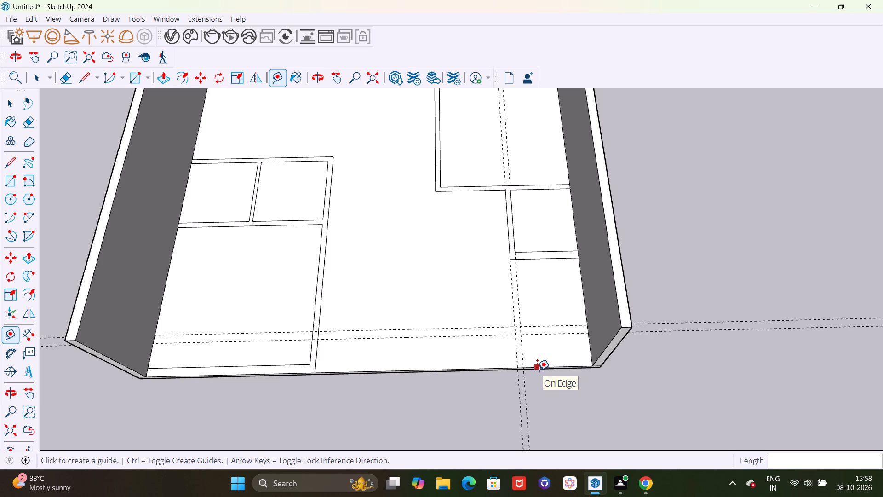
scroll(410, 338, down, 3)
scroll(468, 358, up, 1)
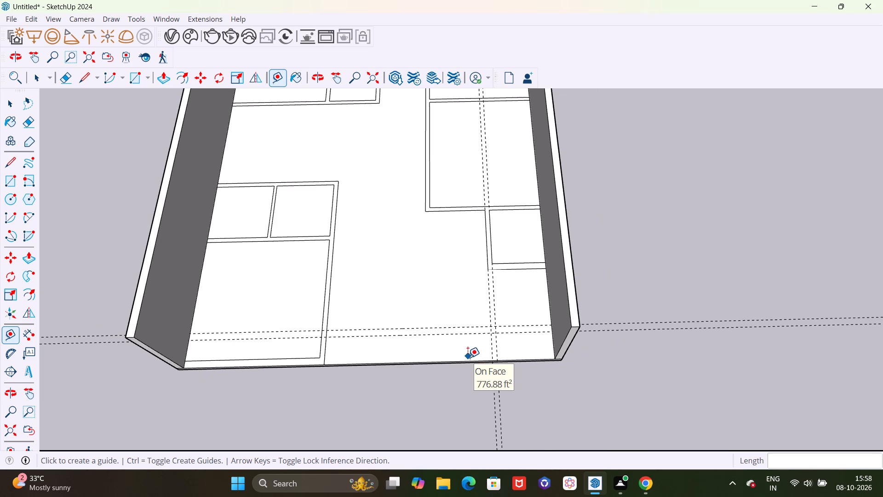
key(space)
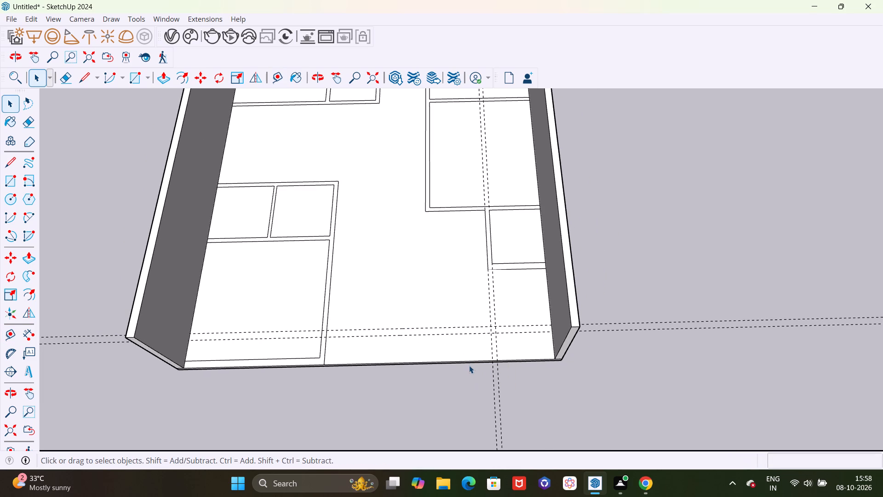
key(r)
scroll(490, 288, up, 5)
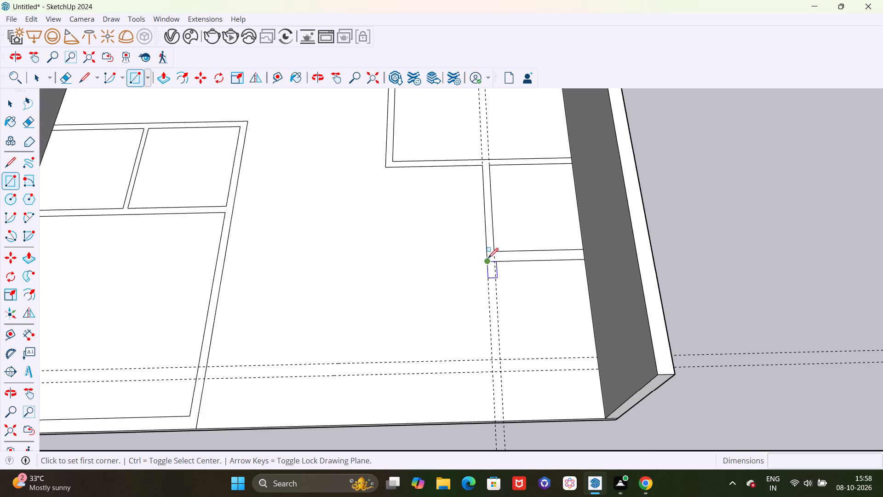
click(488, 262)
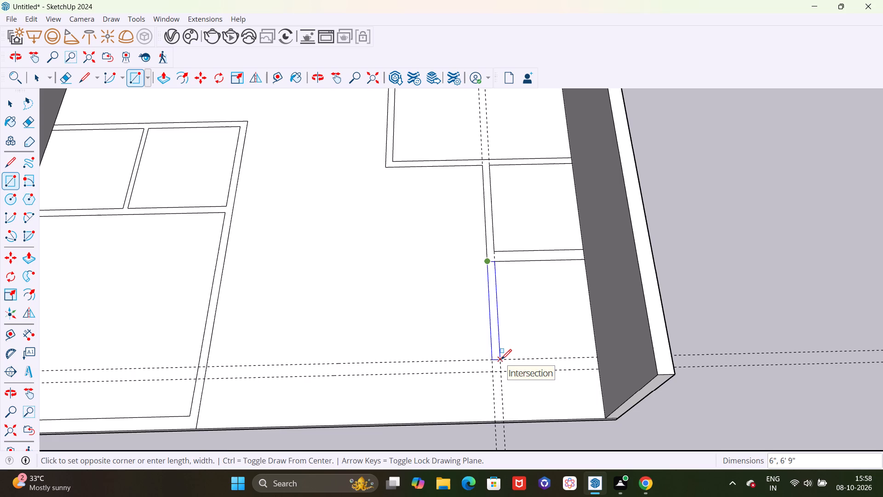
click(501, 359)
Draw a 9" wide front wall rectangle between the guides, from the new side wall to the large front corner room's wall.
click(501, 371)
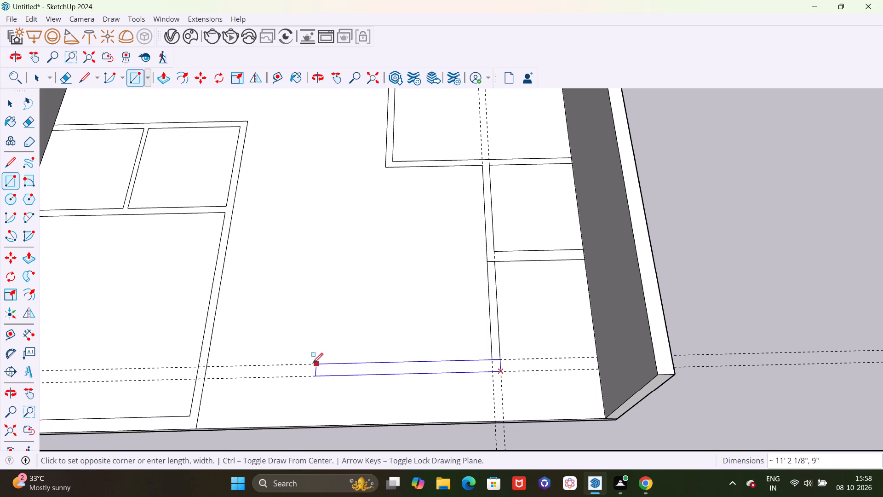
click(206, 365)
Erase the two front wall guides and the two side wall guides.
scroll(396, 364, down, 4)
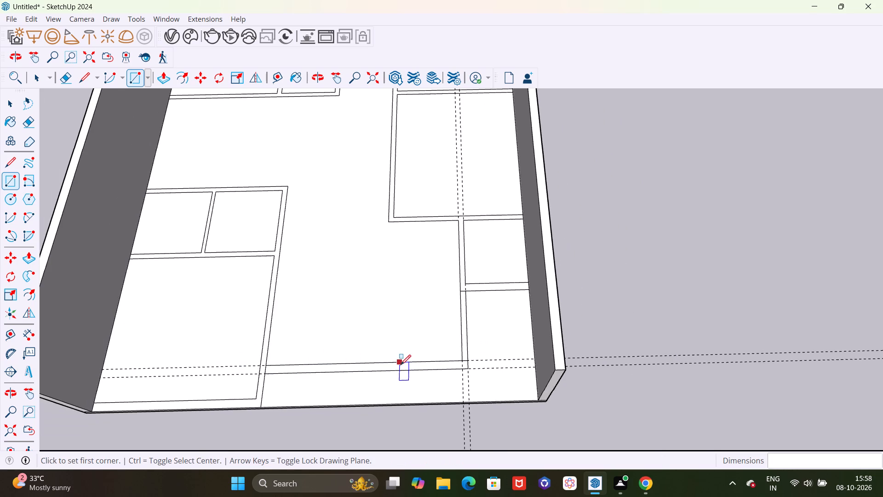
scroll(416, 370, down, 2)
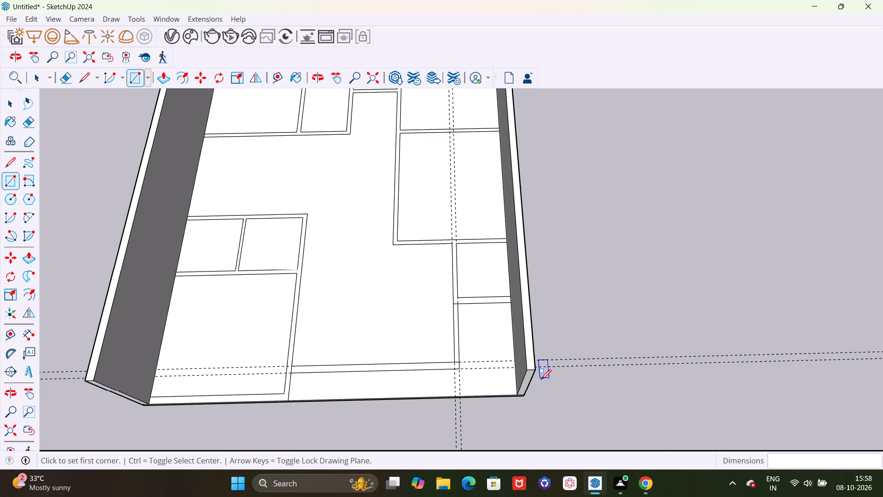
key(e)
drag(585, 358, 582, 366)
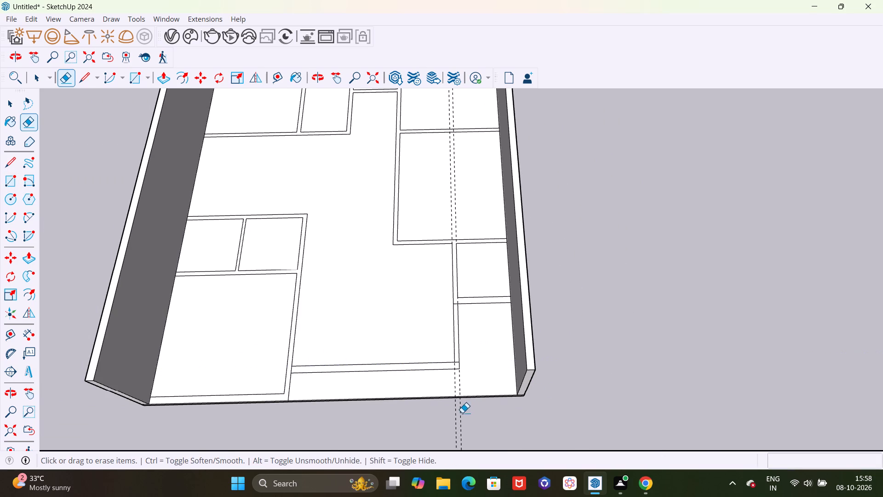
drag(447, 421, 490, 428)
Erase the short edges where the new side wall meets the new front wall and the small front room's wall.
scroll(603, 279, down, 3)
scroll(453, 392, up, 3)
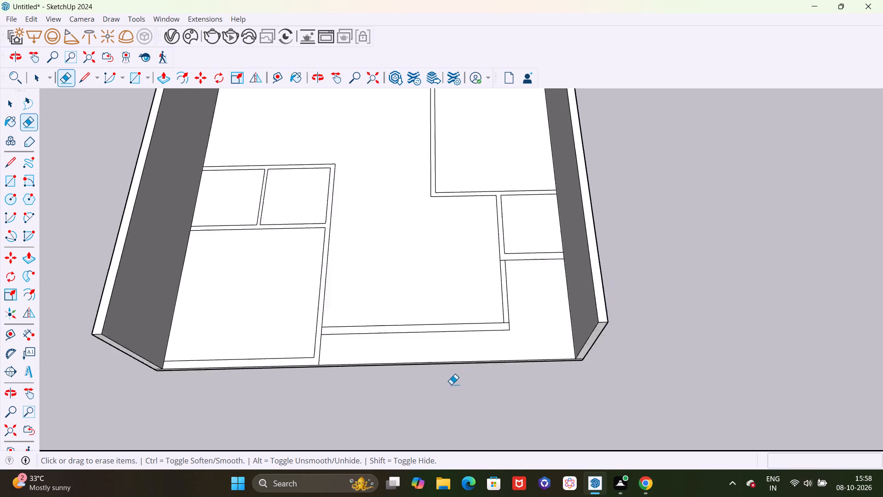
scroll(451, 384, up, 15)
drag(559, 297, 557, 304)
scroll(534, 316, down, 4)
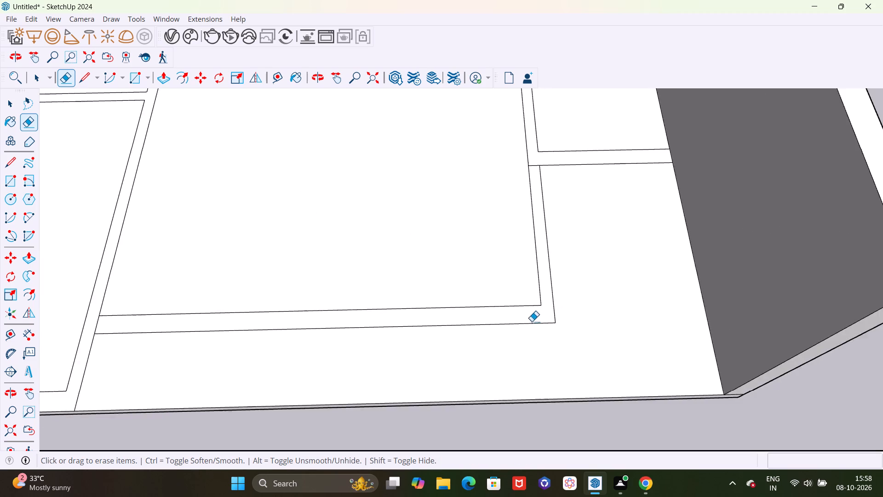
scroll(532, 321, down, 7)
scroll(539, 218, up, 11)
drag(521, 220, 522, 231)
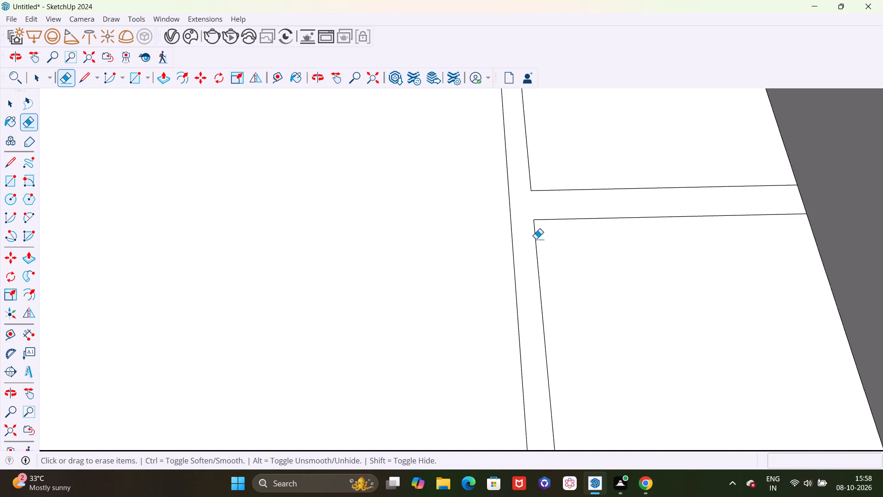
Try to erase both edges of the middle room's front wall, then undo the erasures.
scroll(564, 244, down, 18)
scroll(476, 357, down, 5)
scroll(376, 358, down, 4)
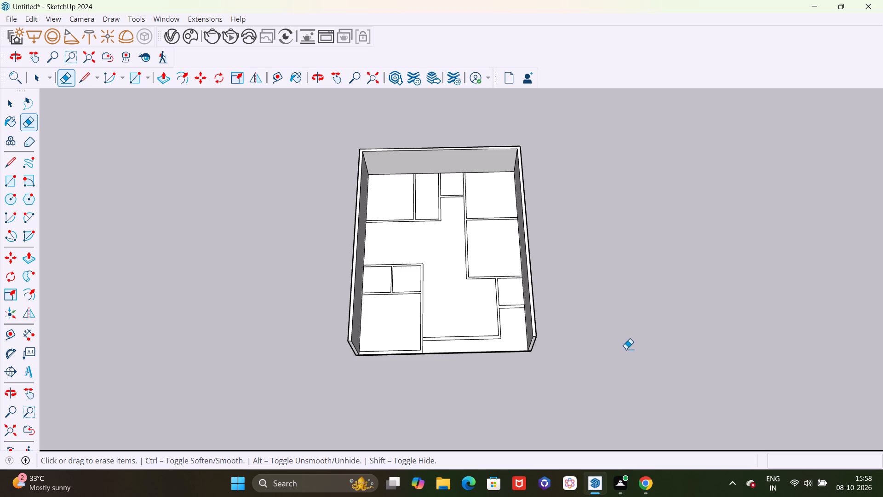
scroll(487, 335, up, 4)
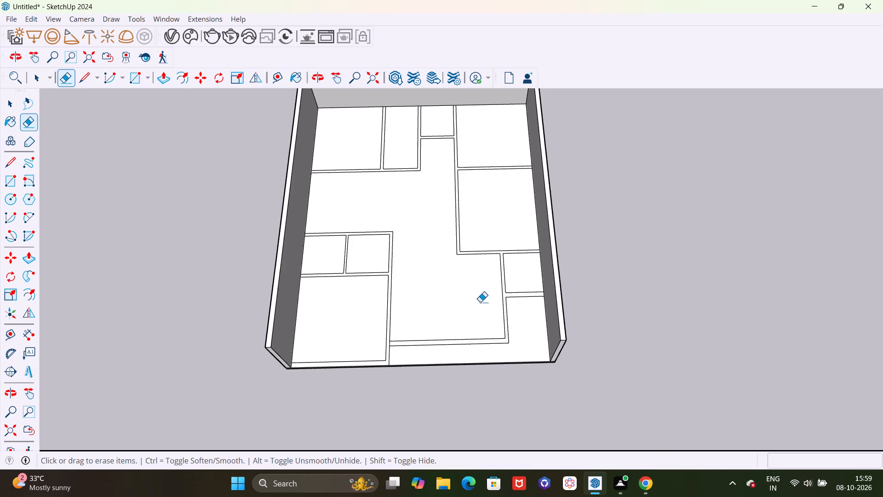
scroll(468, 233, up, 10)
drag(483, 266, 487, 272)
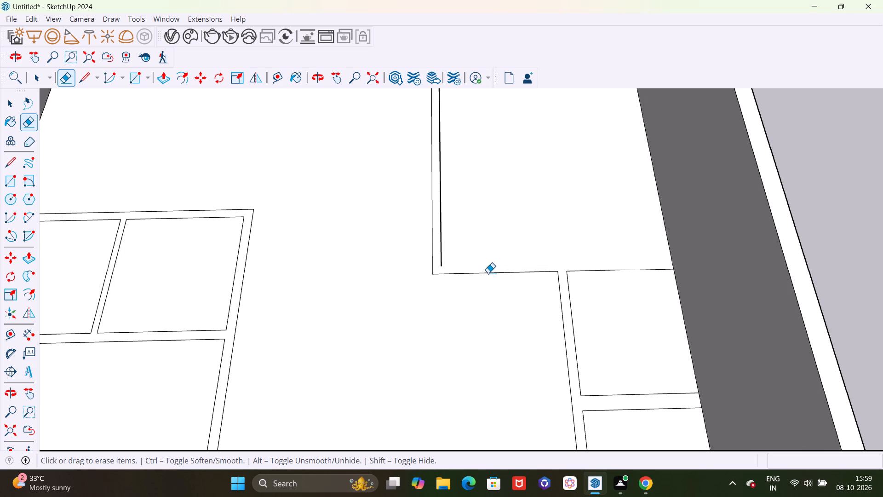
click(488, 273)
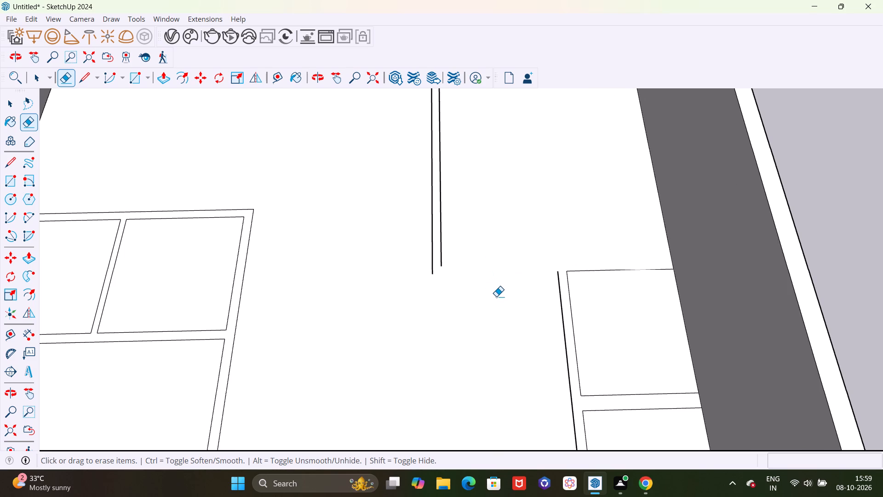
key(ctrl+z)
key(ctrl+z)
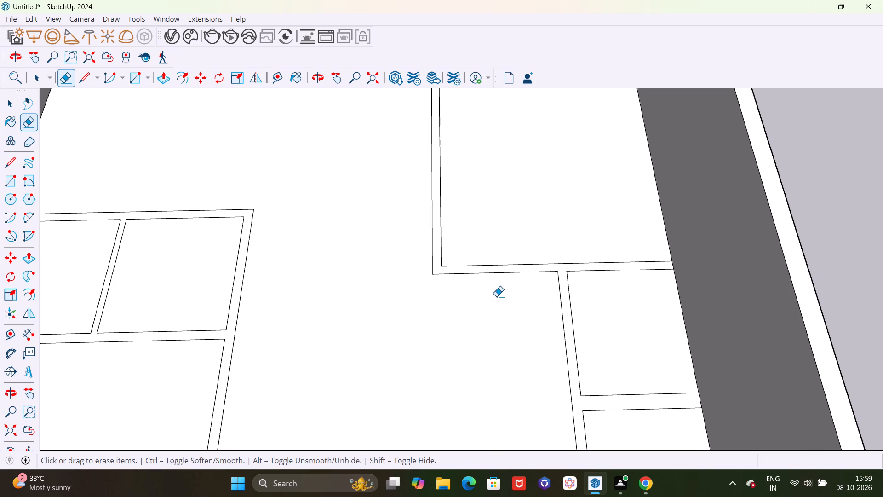
Draw 6" lines across the middle room's front wall at its free corner and at the small front room's side wall.
key(l)
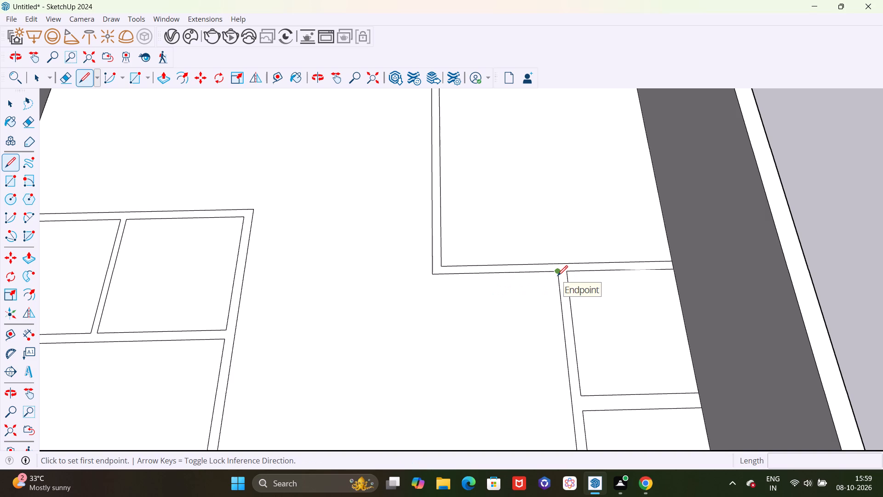
click(557, 276)
click(557, 265)
click(440, 267)
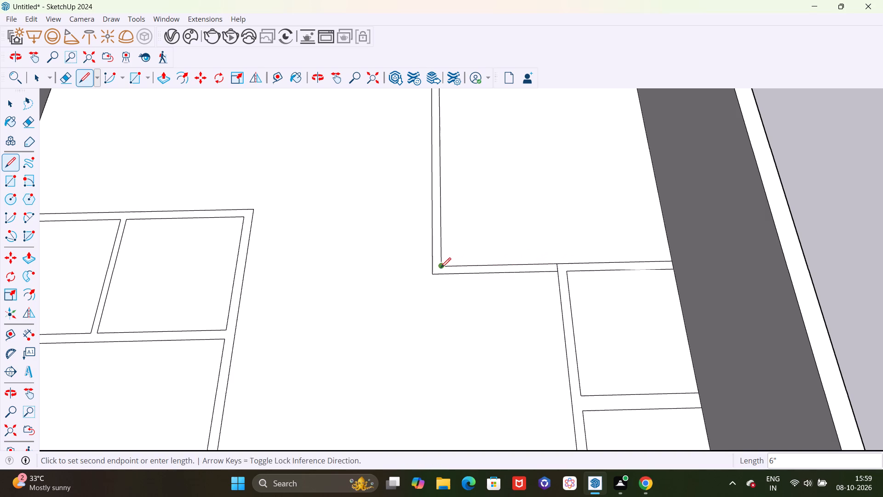
click(443, 275)
key(Escape)
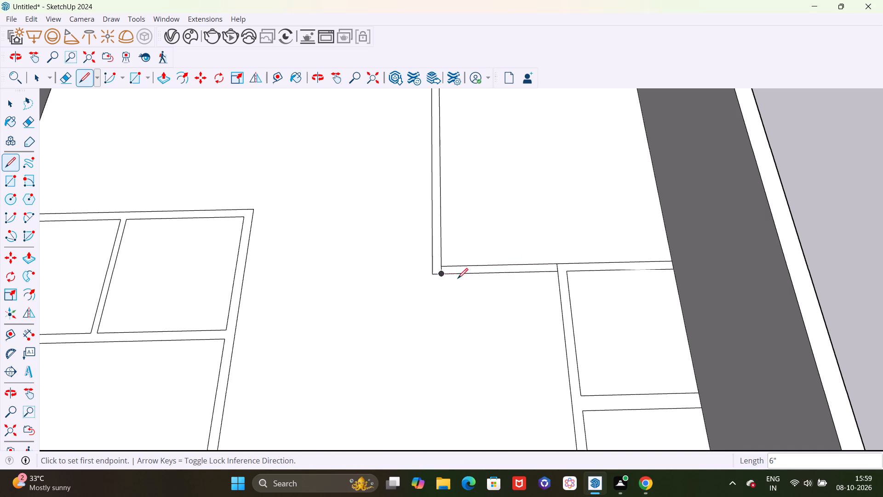
Erase the middle room's front wall edges between the two cross lines to open the room to the hall.
key(e)
drag(497, 266, 497, 279)
scroll(500, 258, down, 10)
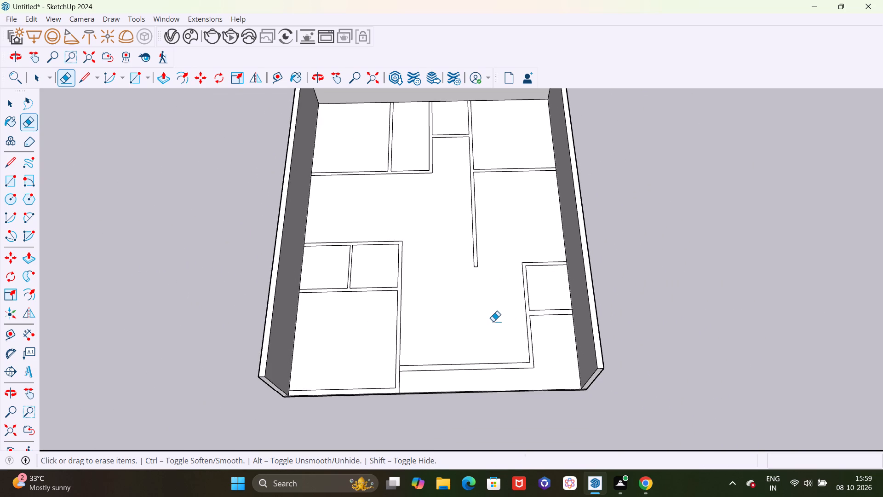
middle_drag(457, 321, 462, 322)
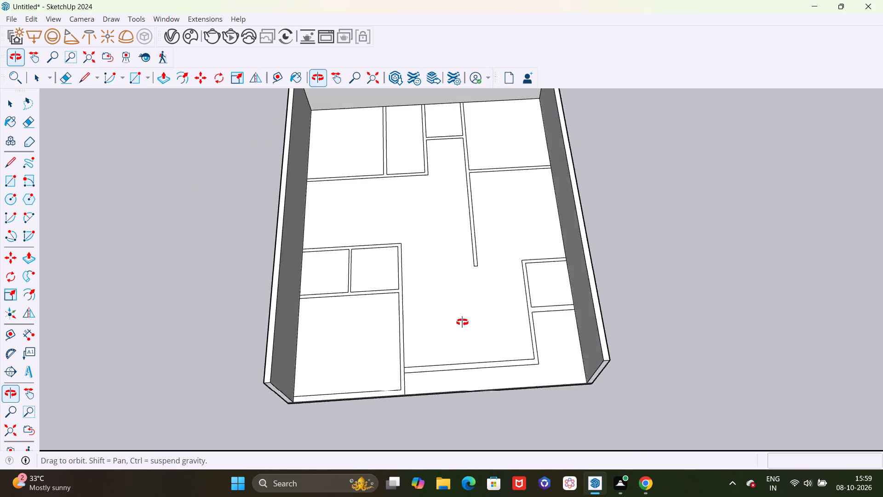
Examine the overall wall layout, including the rear rooms, the front rooms and the opened middle room.
middle_drag(462, 322, 443, 302)
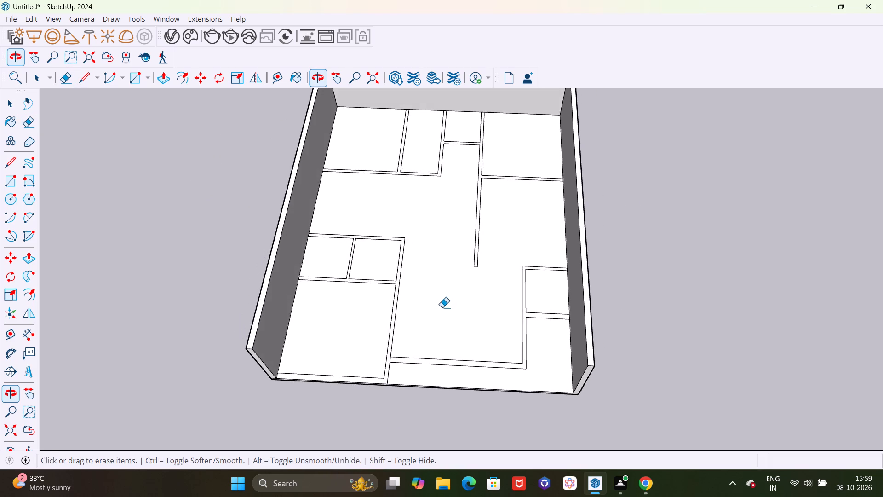
scroll(436, 327, down, 9)
scroll(417, 263, up, 7)
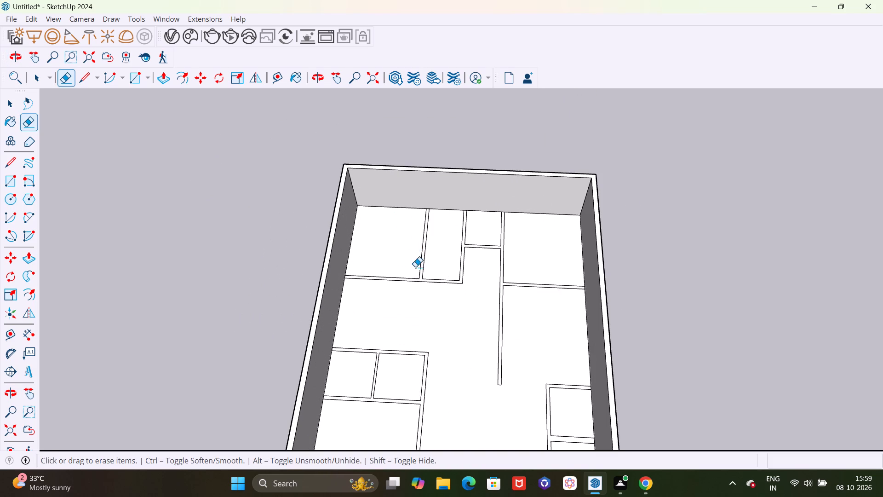
scroll(421, 239, up, 4)
scroll(433, 242, down, 4)
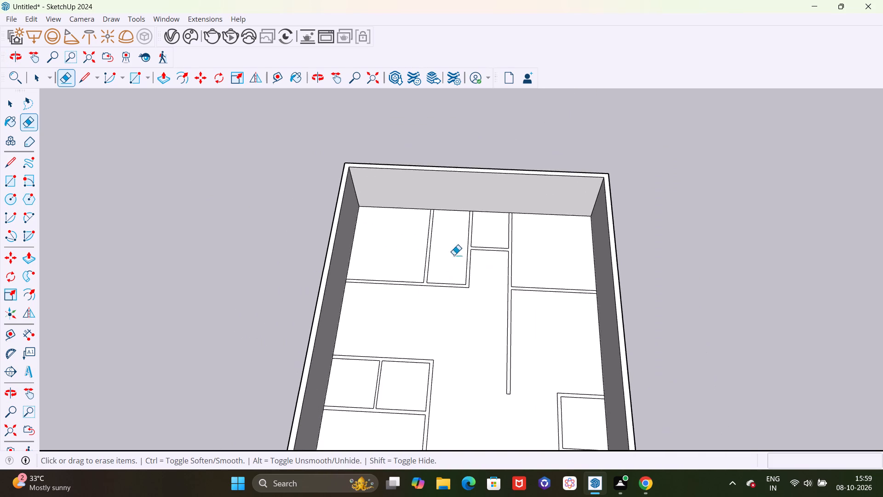
scroll(464, 255, down, 8)
scroll(424, 353, up, 12)
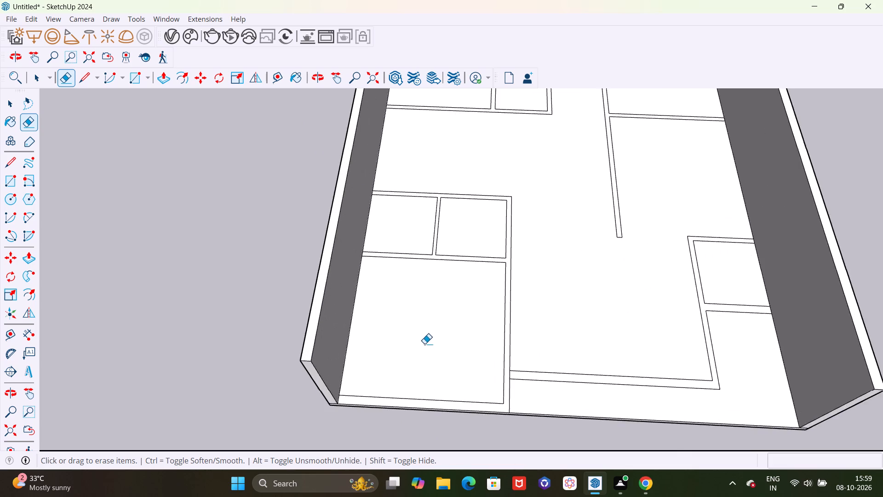
scroll(424, 344, up, 3)
scroll(427, 308, down, 9)
middle_drag(457, 371, 456, 344)
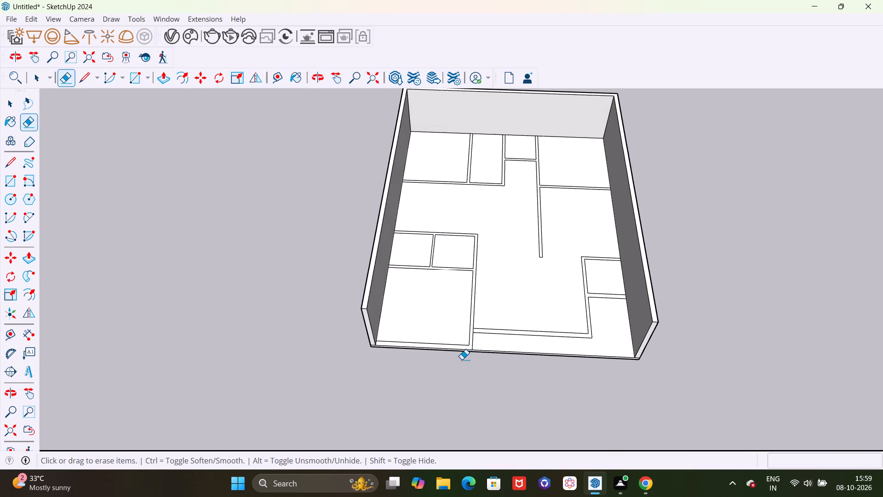
scroll(462, 359, up, 9)
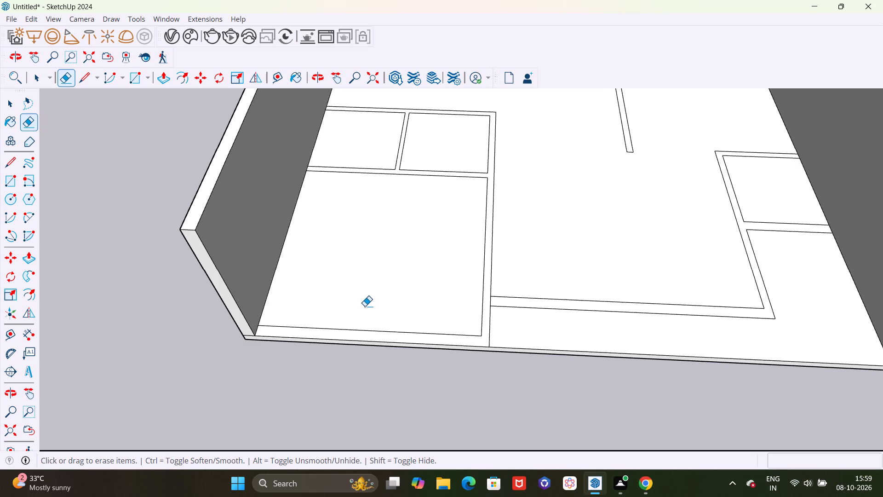
scroll(365, 306, down, 13)
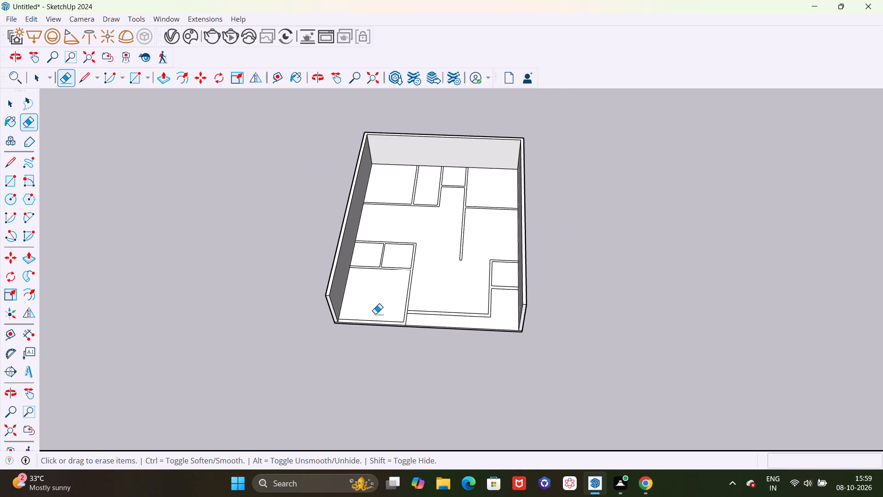
middle_drag(376, 314, 402, 319)
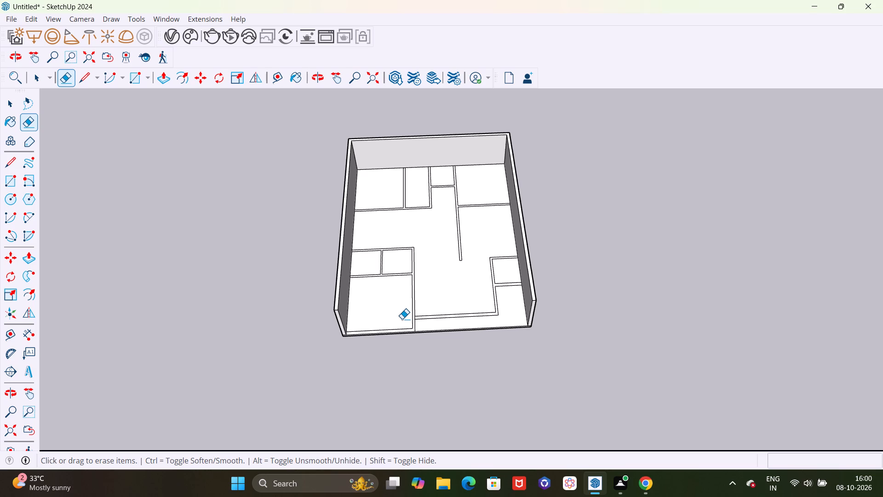
scroll(450, 270, up, 12)
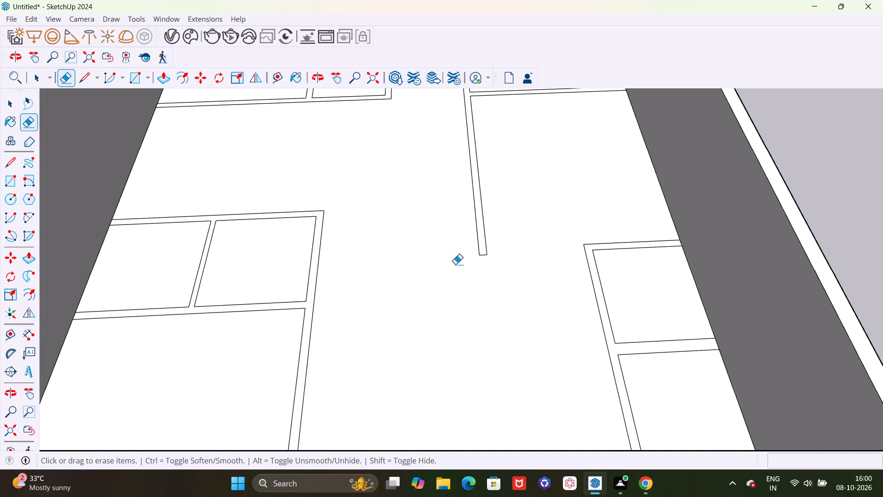
Undo the opening of the middle room's front wall, including its erased edges and the cross lines drawn there.
key(ctrl+z)
scroll(459, 272, down, 5)
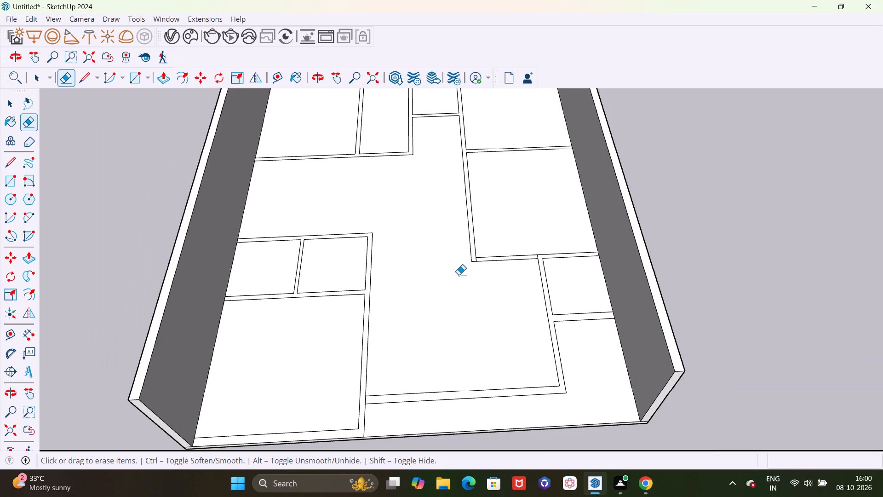
key(ctrl+z)
key(ctrl+z)
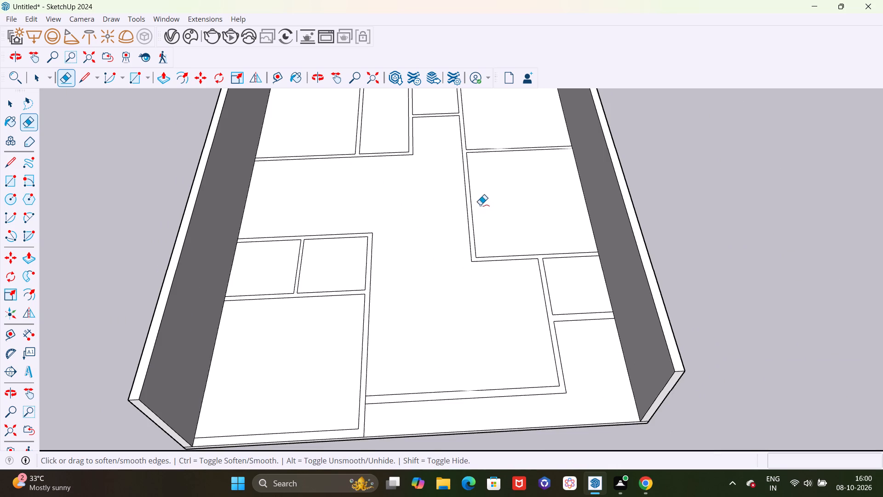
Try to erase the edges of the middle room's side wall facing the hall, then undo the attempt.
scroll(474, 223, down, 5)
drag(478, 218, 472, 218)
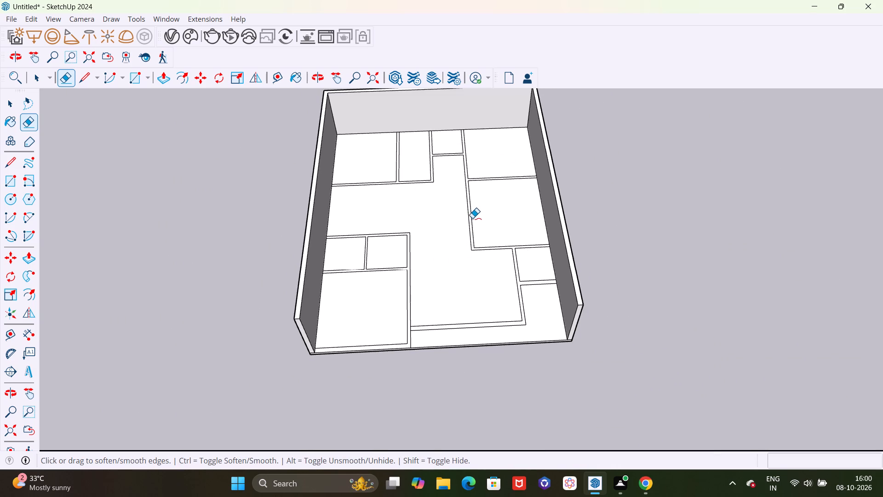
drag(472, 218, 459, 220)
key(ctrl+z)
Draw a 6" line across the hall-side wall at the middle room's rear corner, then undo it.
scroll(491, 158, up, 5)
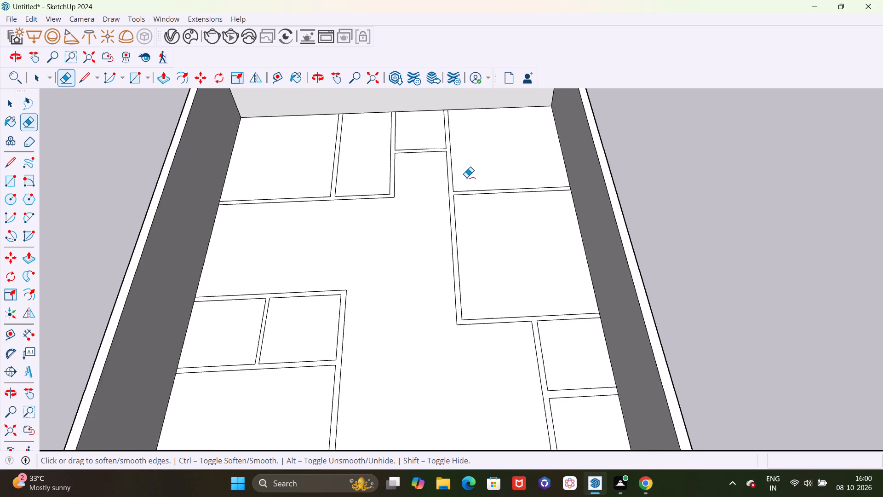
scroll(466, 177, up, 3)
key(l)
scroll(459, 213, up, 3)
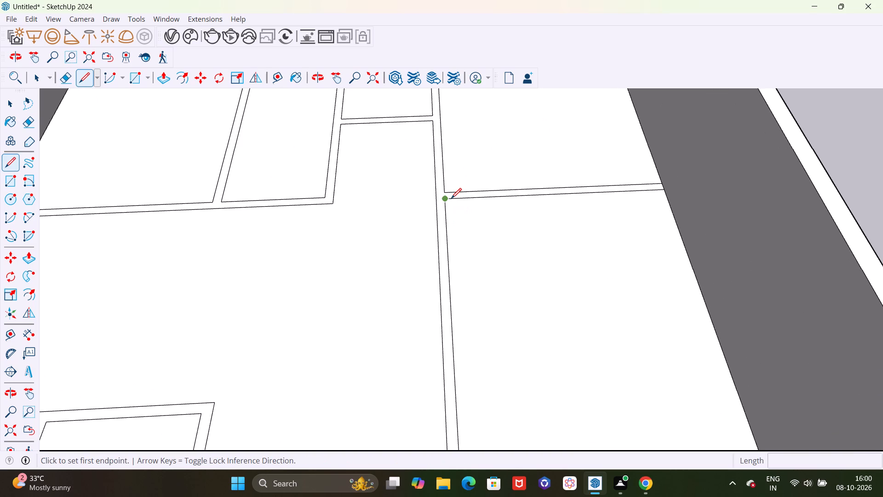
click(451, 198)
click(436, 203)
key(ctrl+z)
Draw a 6" line across the hall-side wall at the middle room's front inner corner.
scroll(443, 208, down, 4)
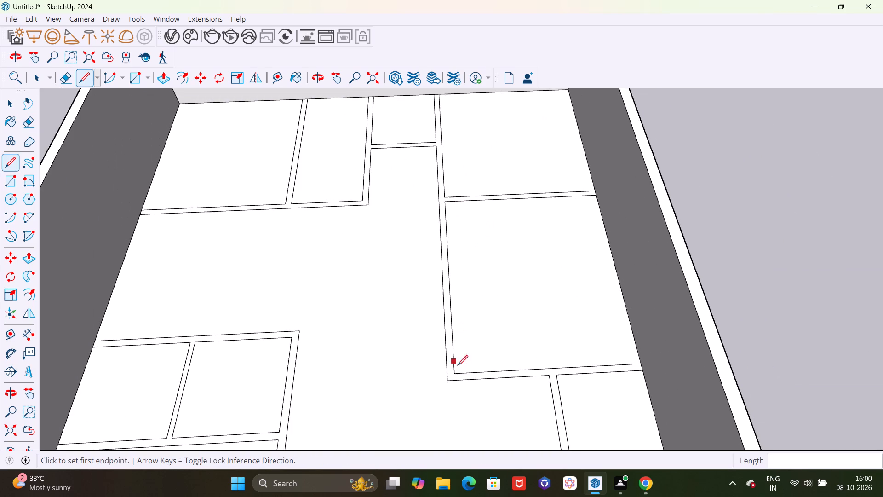
click(458, 374)
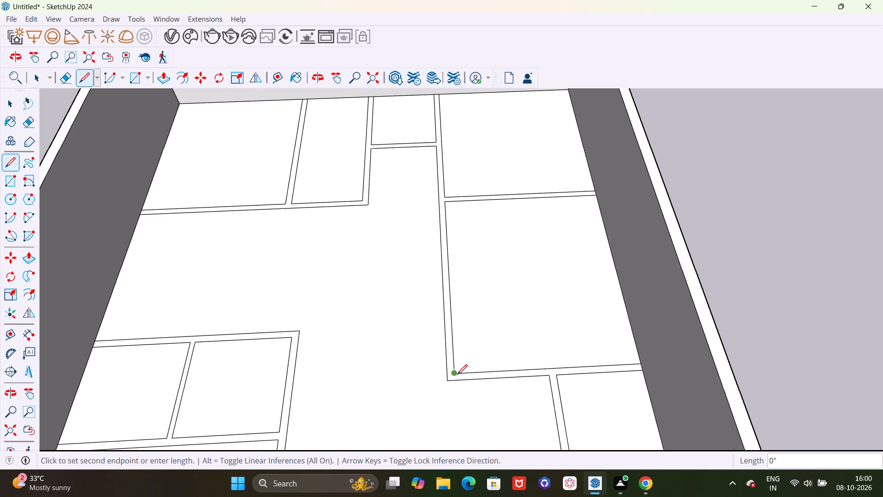
click(444, 372)
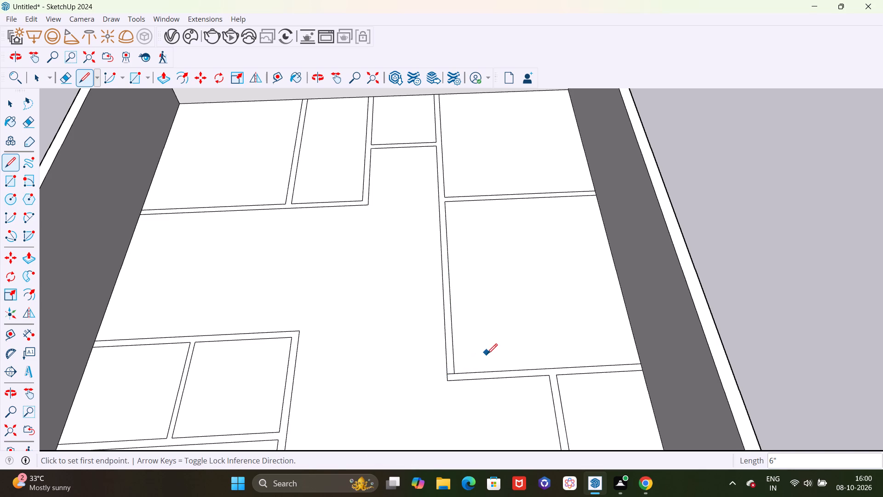
Place a guide 8' from the middle room's rear wall, parallel to it and crossing the hall-side wall.
scroll(538, 347, down, 6)
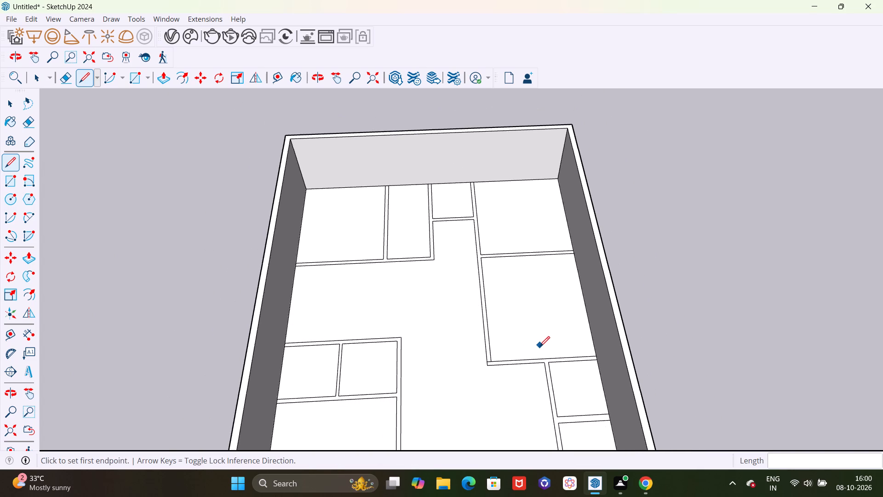
scroll(510, 303, down, 6)
scroll(506, 322, up, 3)
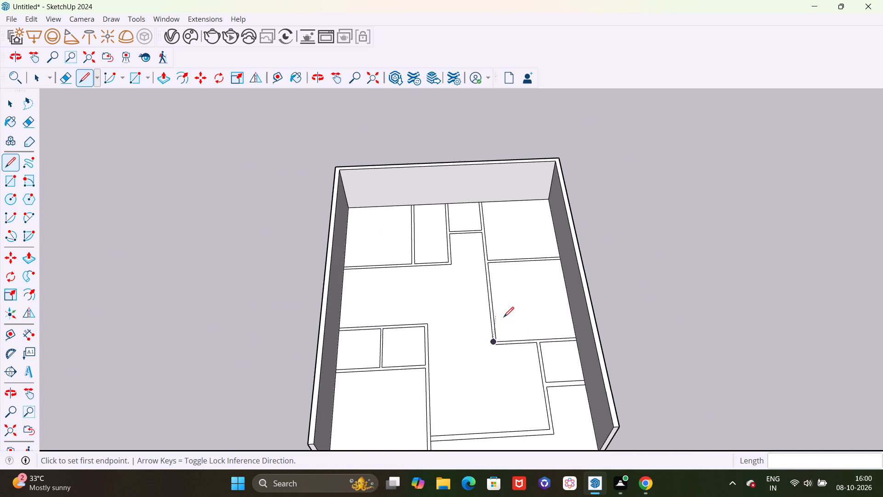
key(space)
scroll(493, 306, up, 3)
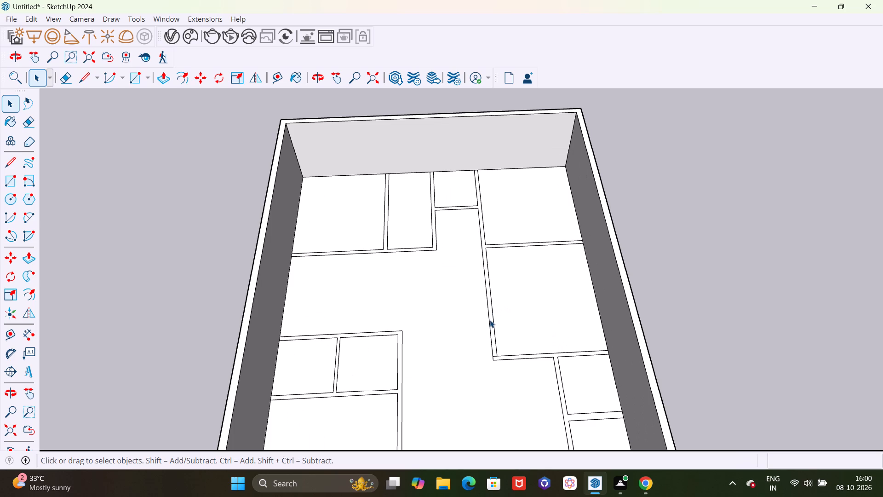
scroll(490, 320, up, 3)
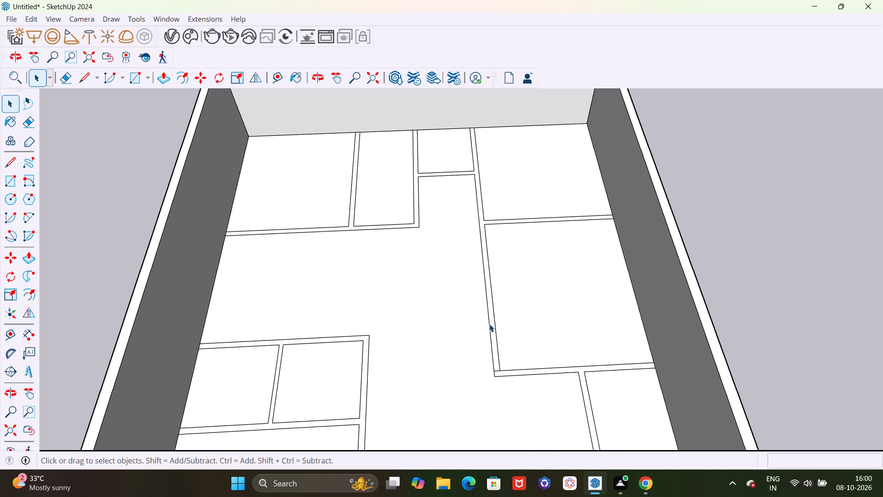
key(t)
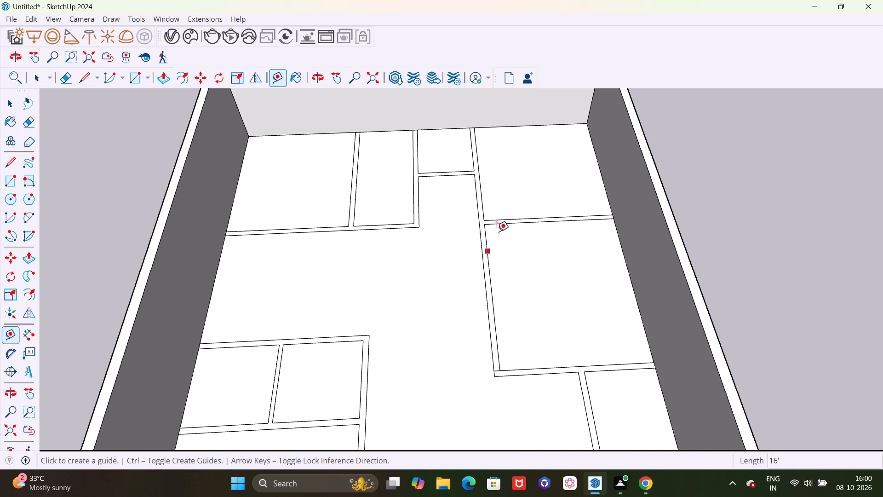
click(500, 224)
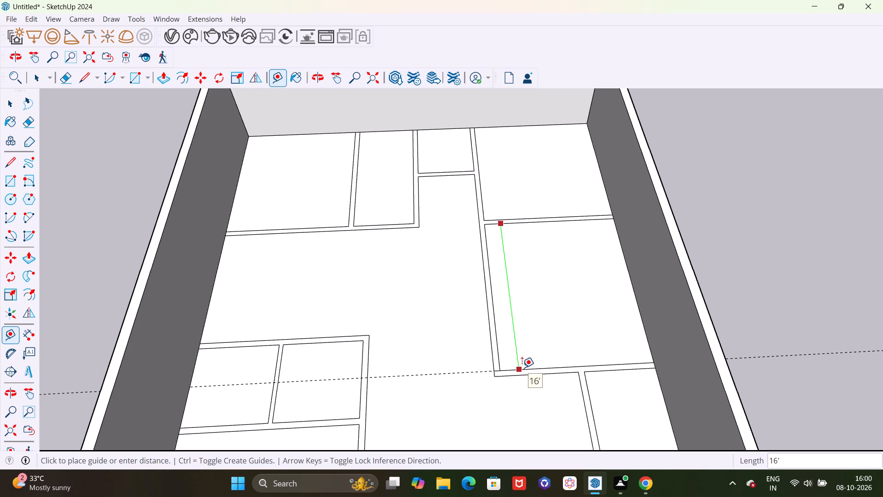
click(494, 287)
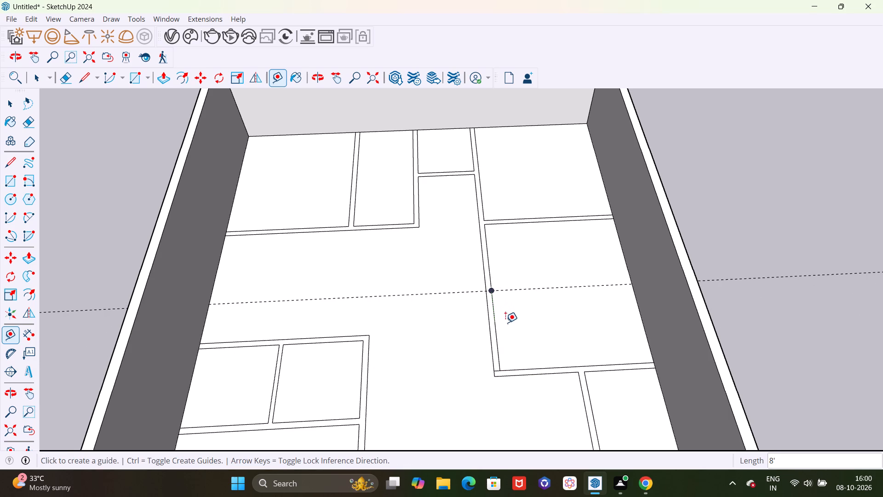
Draw a 6" line across the hall-side wall along the guide.
scroll(499, 319, up, 2)
key(l)
scroll(498, 297, up, 14)
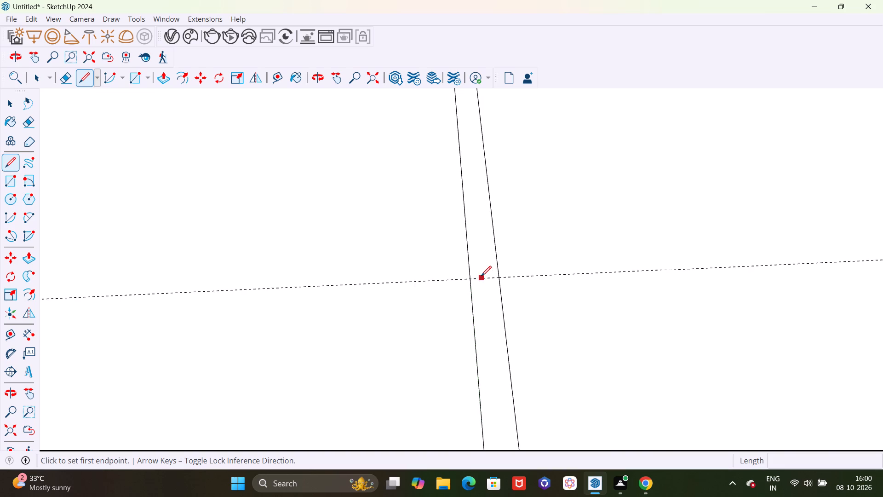
click(474, 279)
click(499, 279)
Erase the guide and the hall-side wall's edges between the two cross lines to open the middle room to the hall.
scroll(512, 270, down, 10)
key(space)
scroll(510, 273, down, 8)
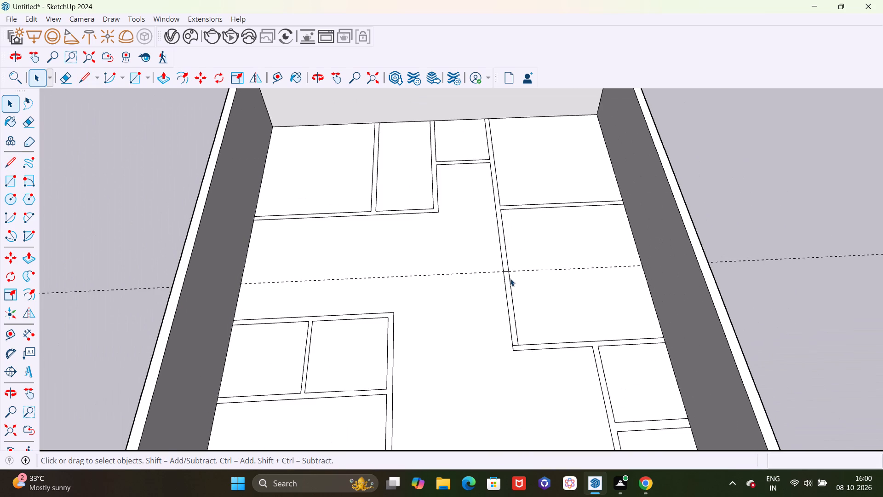
key(e)
click(483, 272)
drag(532, 306, 516, 306)
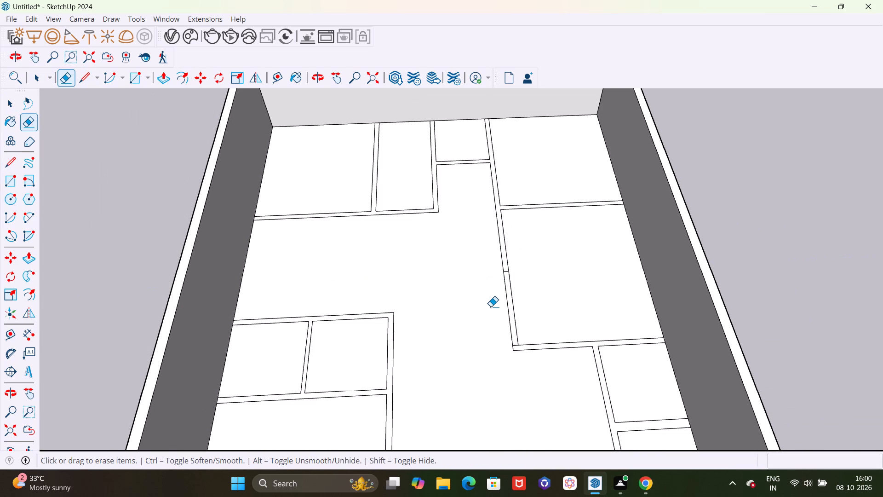
drag(491, 306, 538, 308)
Examine the whole floor layout around the middle room's side opening and the front rooms.
scroll(488, 271, down, 5)
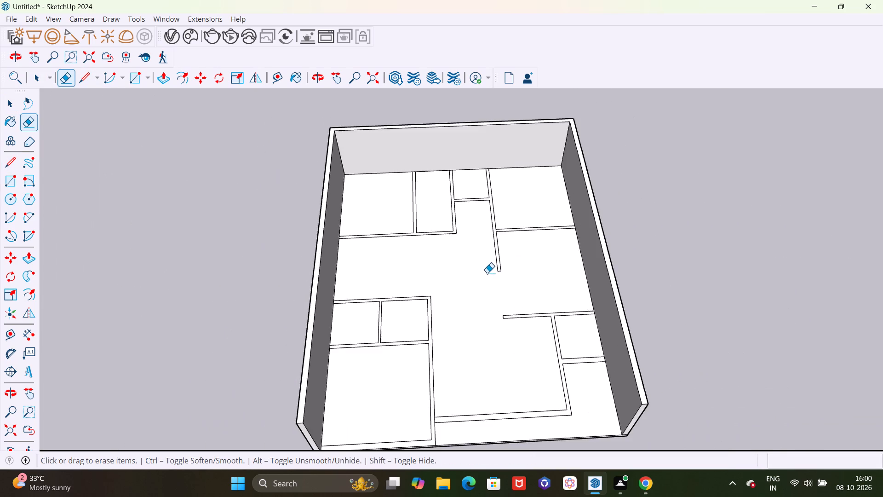
scroll(486, 277, down, 5)
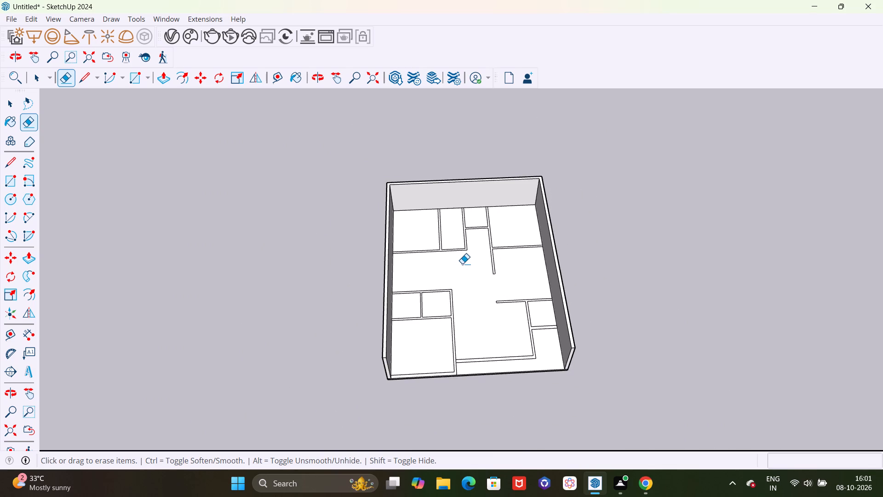
scroll(443, 319, down, 4)
middle_drag(456, 299, 447, 319)
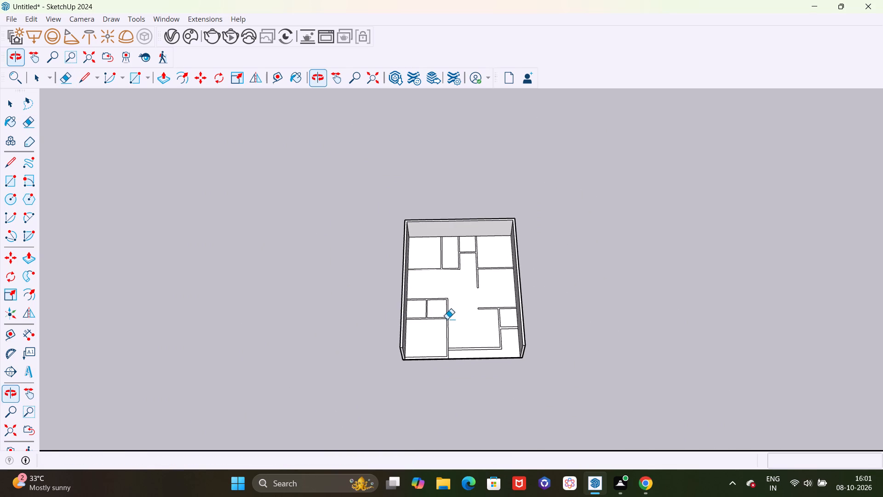
scroll(444, 382, up, 5)
scroll(419, 351, up, 6)
scroll(416, 353, down, 3)
middle_drag(470, 365, 444, 370)
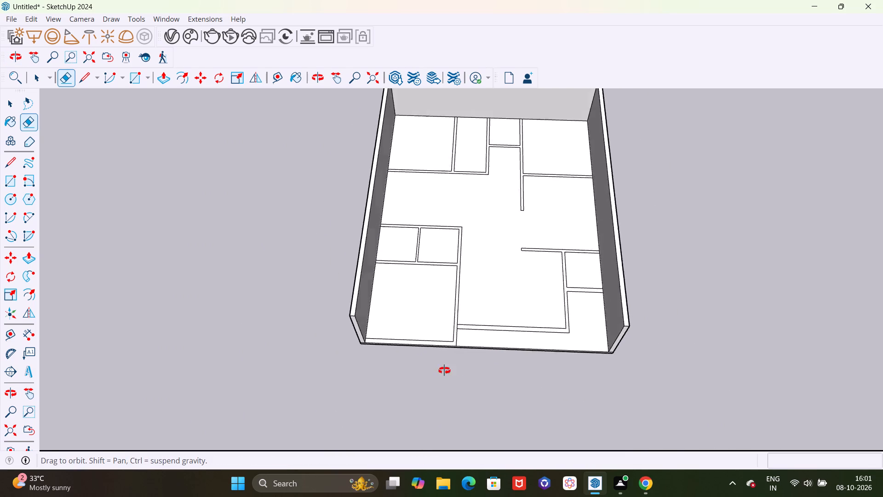
middle_drag(444, 370, 485, 367)
scroll(425, 414, down, 8)
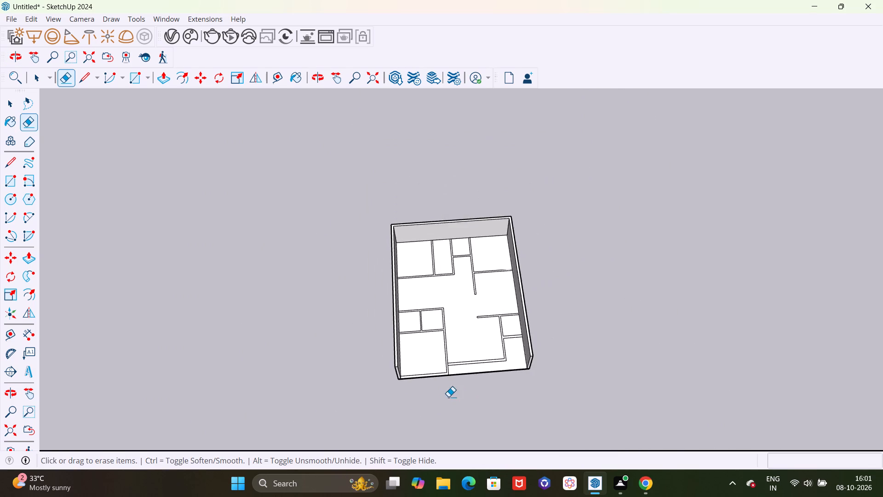
middle_drag(450, 391, 445, 358)
scroll(445, 327, up, 5)
scroll(438, 366, up, 2)
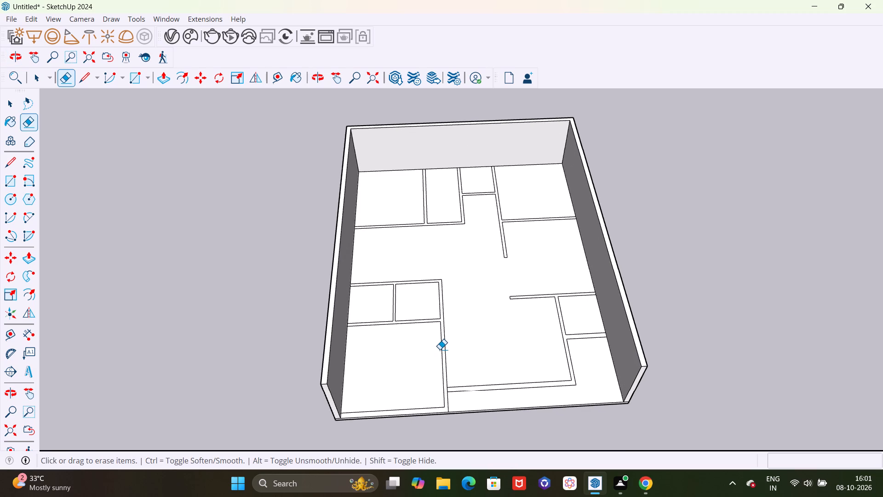
scroll(421, 358, up, 2)
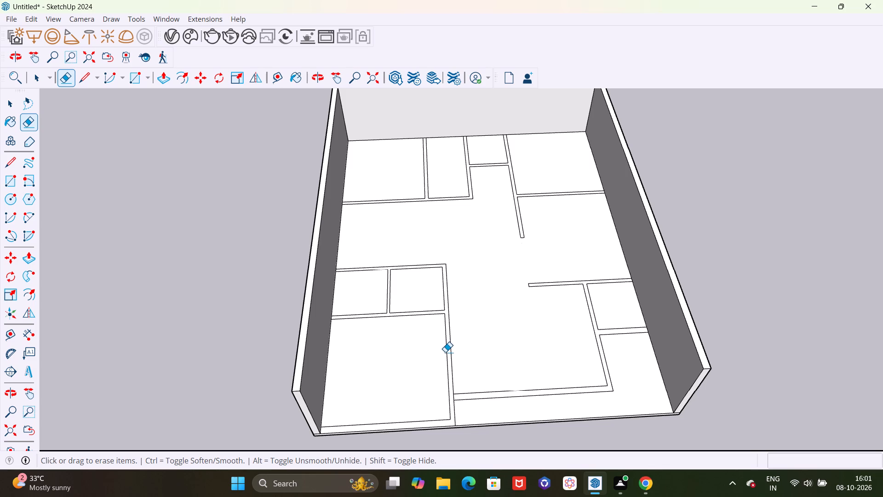
key(space)
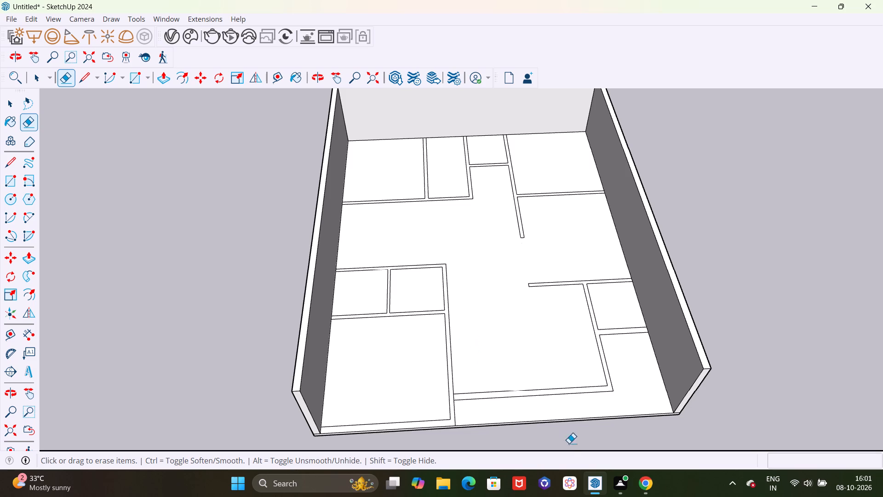
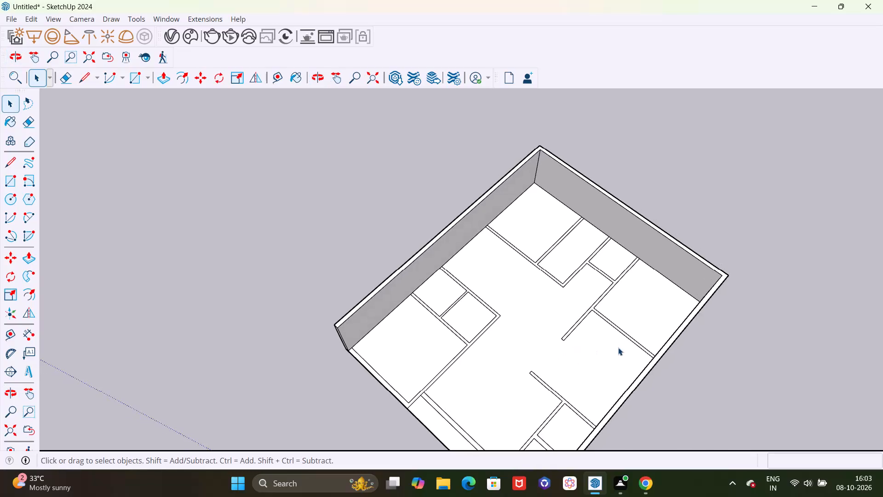
Draw a 6" line across the corner room's hall-side wall at the partition junction and a 4" line closing the small rooms' dividing wall end.
middle_drag(618, 348, 481, 365)
scroll(329, 355, up, 4)
scroll(369, 344, up, 4)
middle_drag(419, 387, 408, 355)
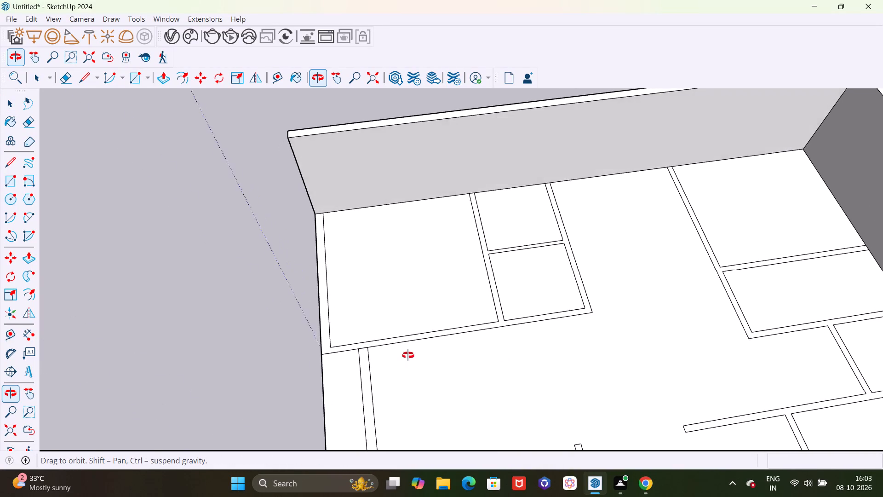
middle_drag(408, 355, 408, 355)
scroll(415, 348, up, 4)
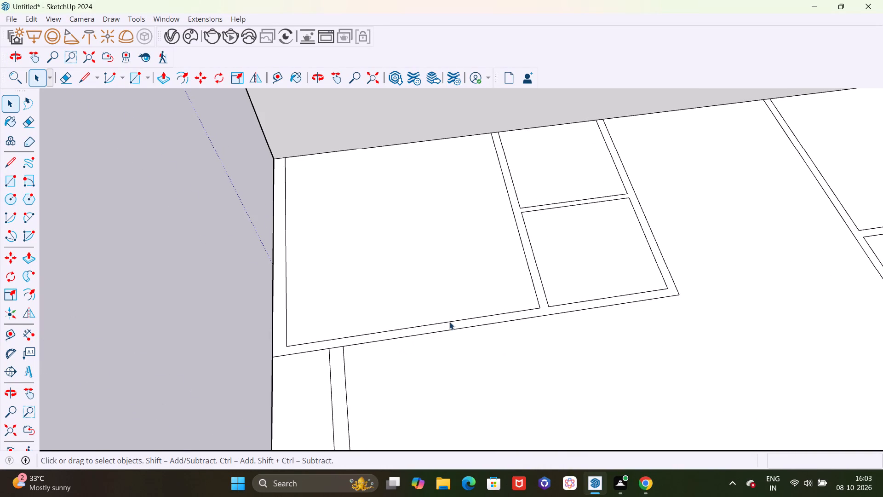
key(l)
scroll(532, 323, up, 4)
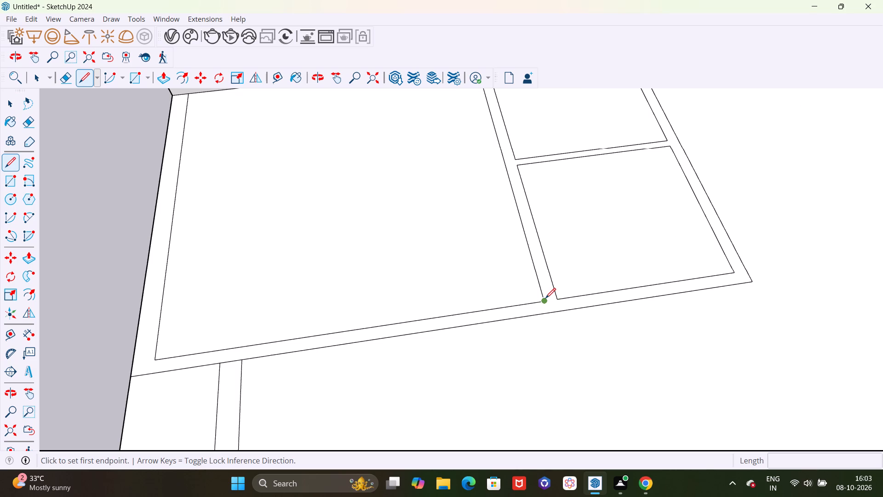
click(556, 300)
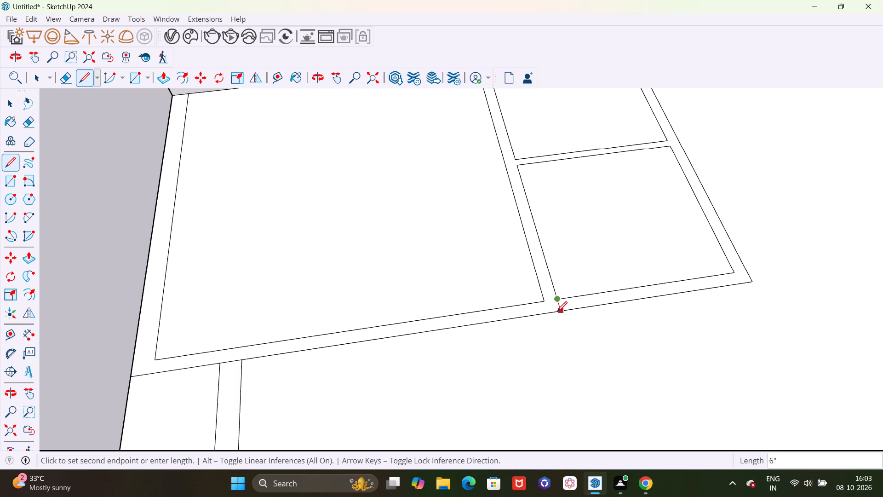
click(557, 315)
scroll(557, 315, down, 4)
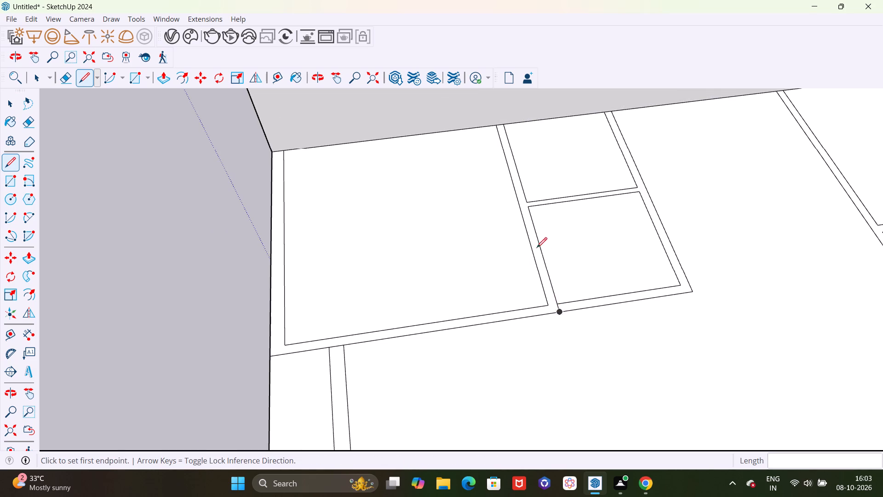
click(533, 209)
click(531, 200)
Push/Pull the corner room's wall footprint up 10' to match the top of the outer walls.
key(space)
key(p)
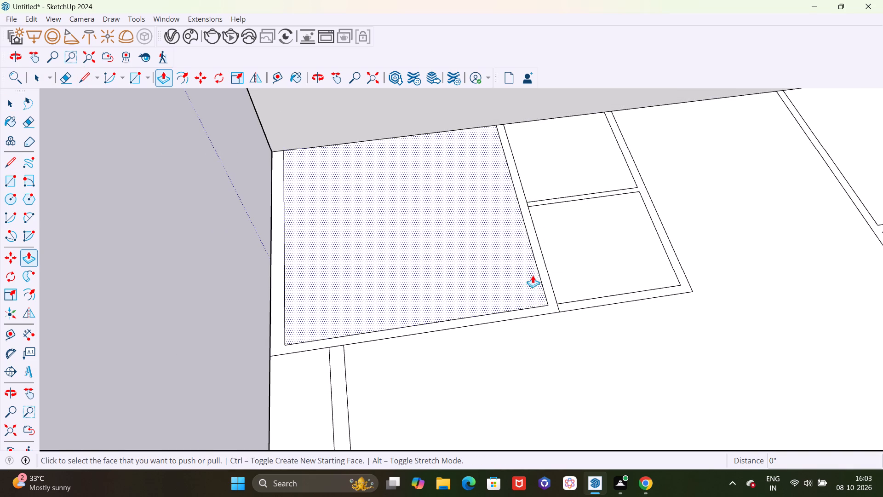
click(539, 309)
scroll(536, 286, down, 3)
middle_drag(530, 295, 498, 226)
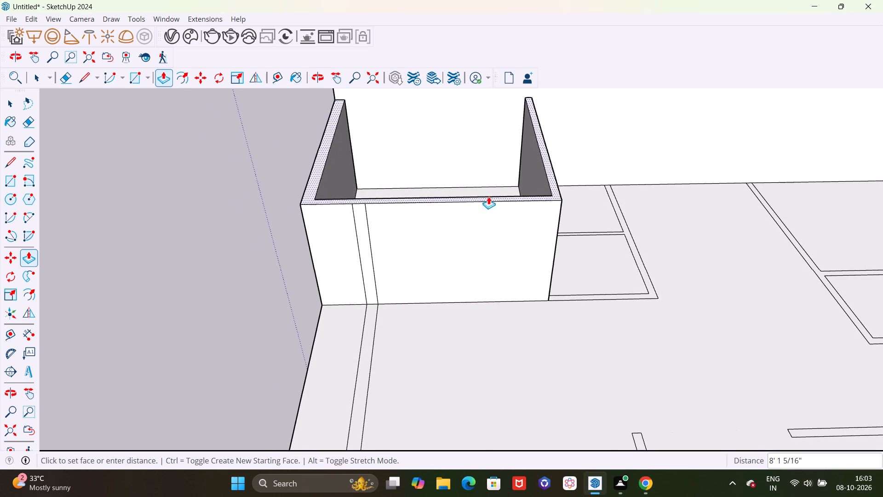
scroll(486, 202, down, 6)
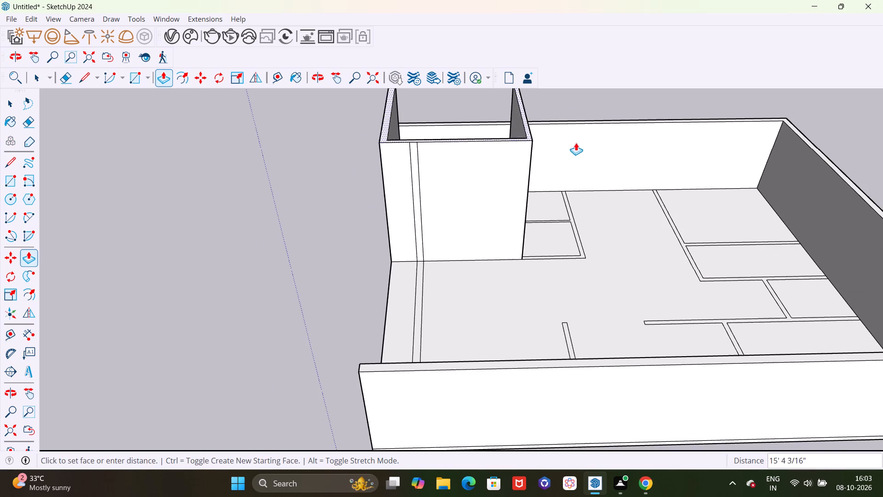
click(577, 126)
Erase the two vertical lines on the outside face of the corner room's raised hall-side wall.
scroll(482, 202, down, 4)
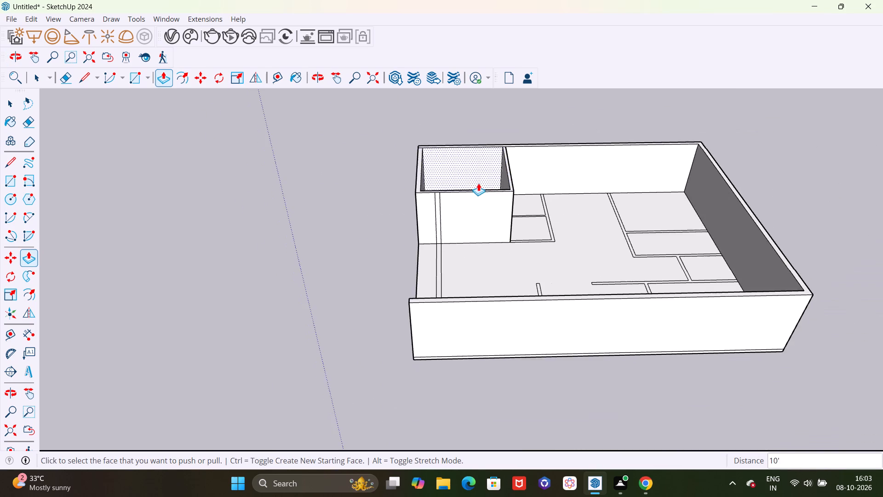
middle_drag(480, 189, 484, 254)
scroll(426, 306, down, 4)
scroll(444, 255, up, 12)
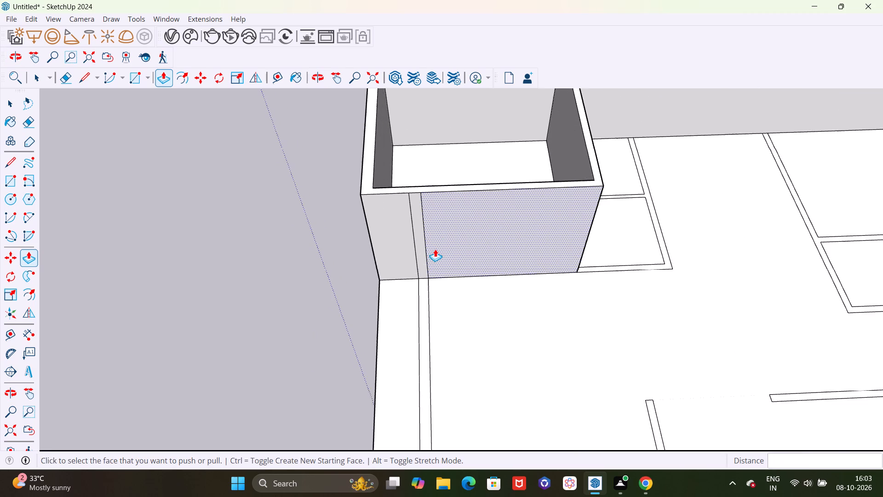
key(e)
drag(432, 248, 410, 248)
scroll(404, 289, down, 5)
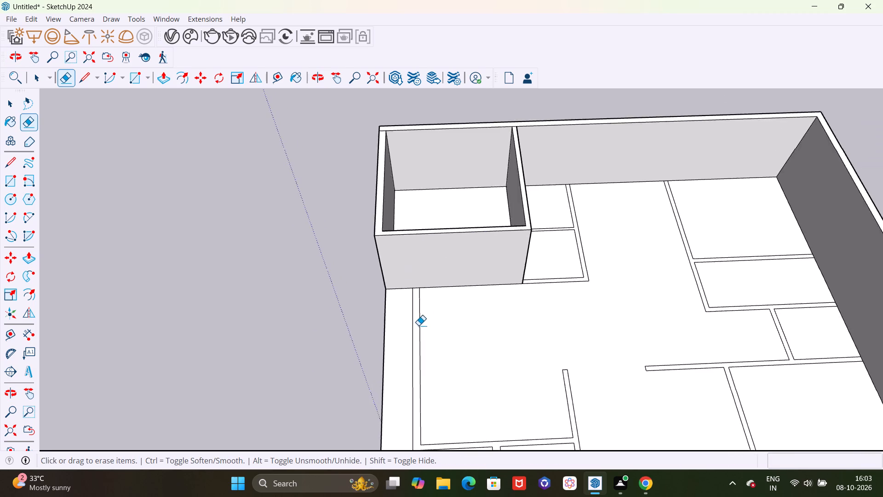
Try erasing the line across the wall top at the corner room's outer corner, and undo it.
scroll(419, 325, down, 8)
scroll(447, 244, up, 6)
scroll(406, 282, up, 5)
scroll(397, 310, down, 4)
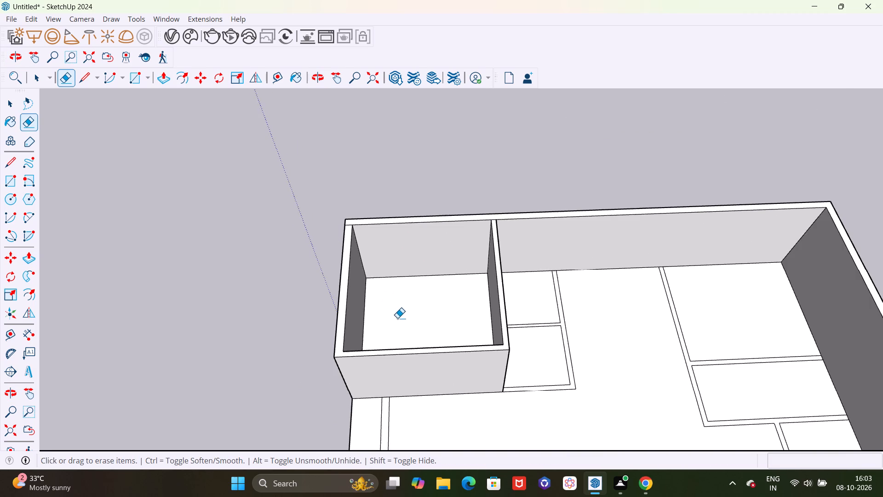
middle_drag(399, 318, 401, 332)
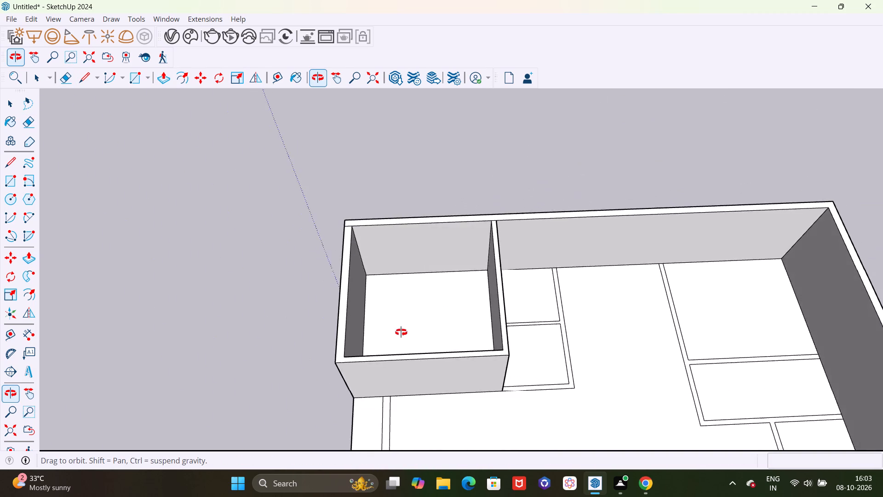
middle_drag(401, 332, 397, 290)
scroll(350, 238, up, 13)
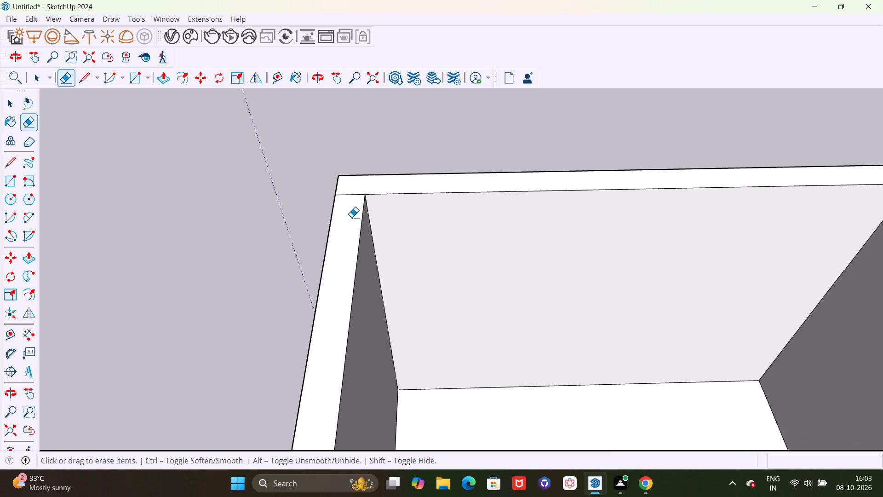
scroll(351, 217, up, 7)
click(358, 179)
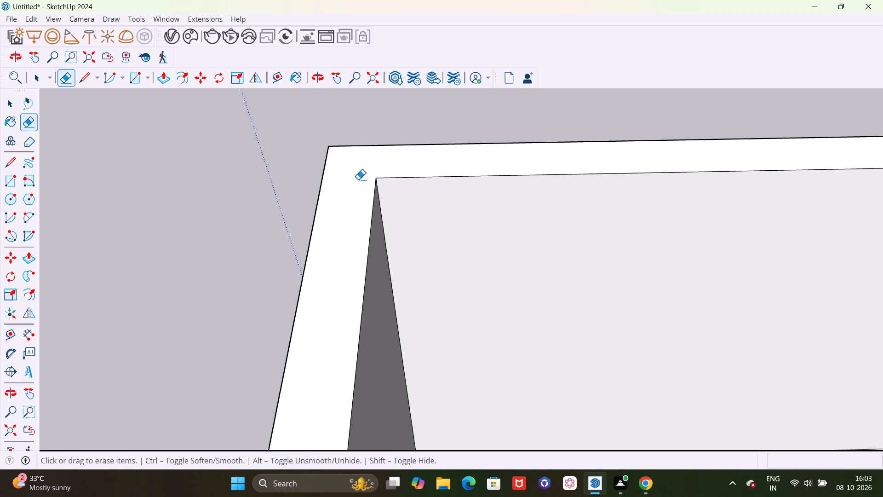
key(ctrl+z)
Erase the three vertical lines on the raised partition face that faces the two small rooms.
scroll(358, 181, down, 15)
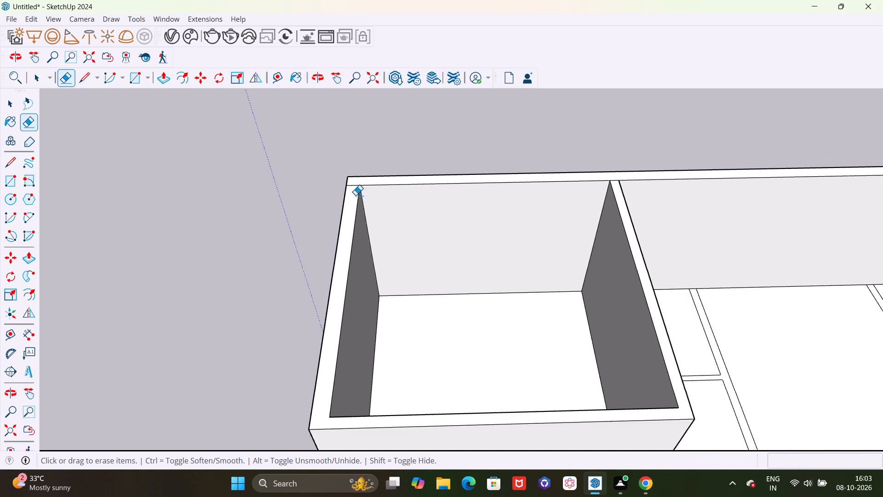
scroll(358, 211, down, 3)
middle_drag(519, 313, 282, 230)
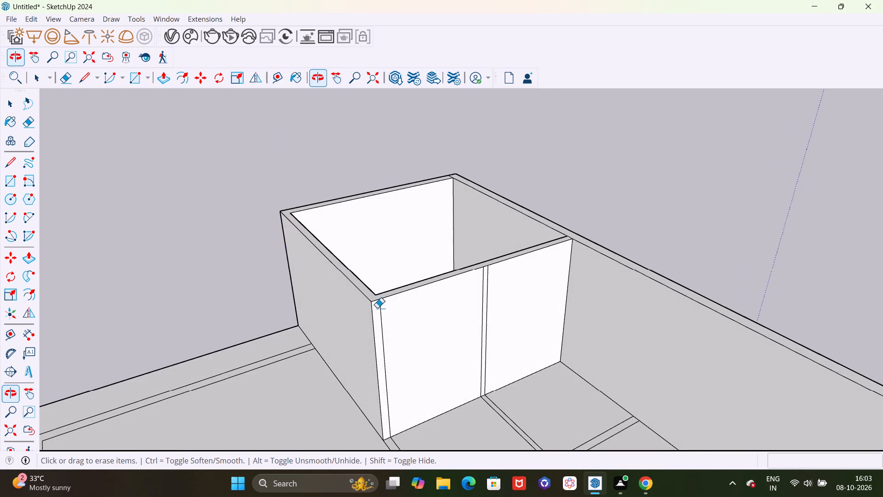
scroll(472, 353, up, 3)
drag(480, 320, 499, 312)
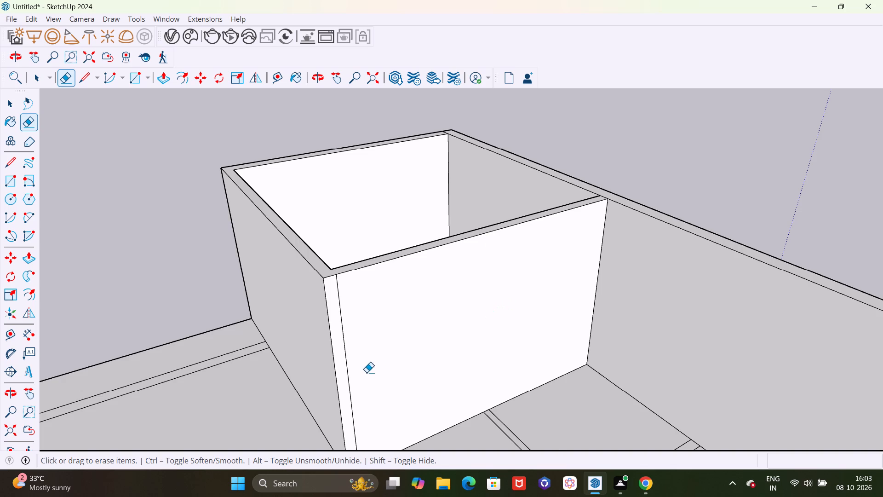
scroll(359, 376, up, 4)
scroll(394, 335, down, 11)
scroll(377, 359, up, 4)
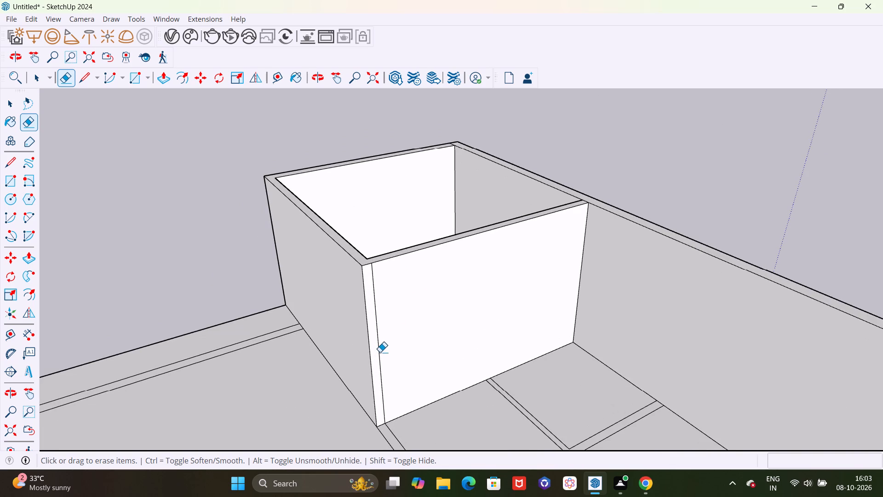
click(378, 354)
Erase the vertical line and the short leftover edge at the base on the corner room's outer side face.
scroll(477, 354, down, 11)
middle_drag(439, 381, 633, 362)
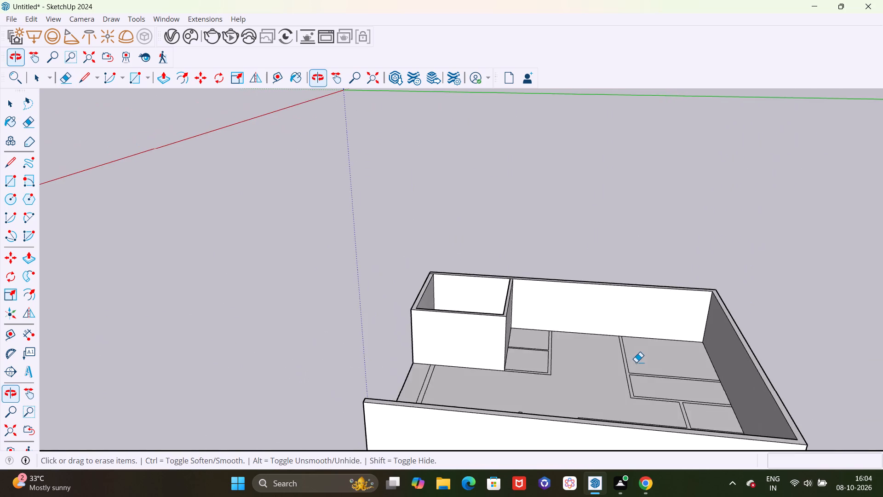
middle_drag(431, 334, 682, 324)
scroll(424, 325, up, 5)
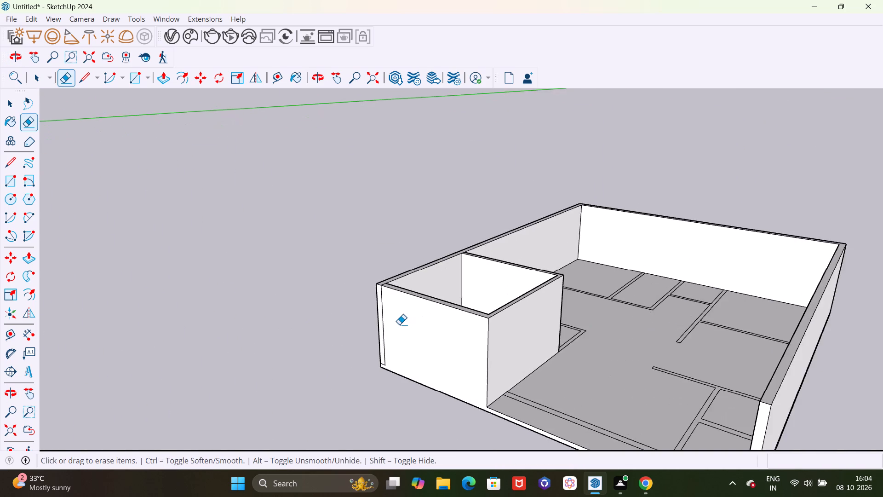
scroll(399, 324, up, 9)
click(371, 329)
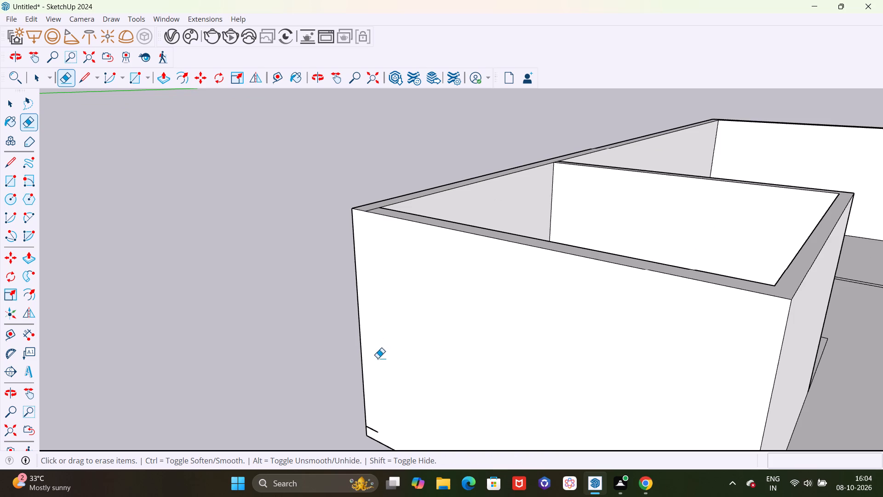
click(373, 429)
scroll(392, 382, down, 11)
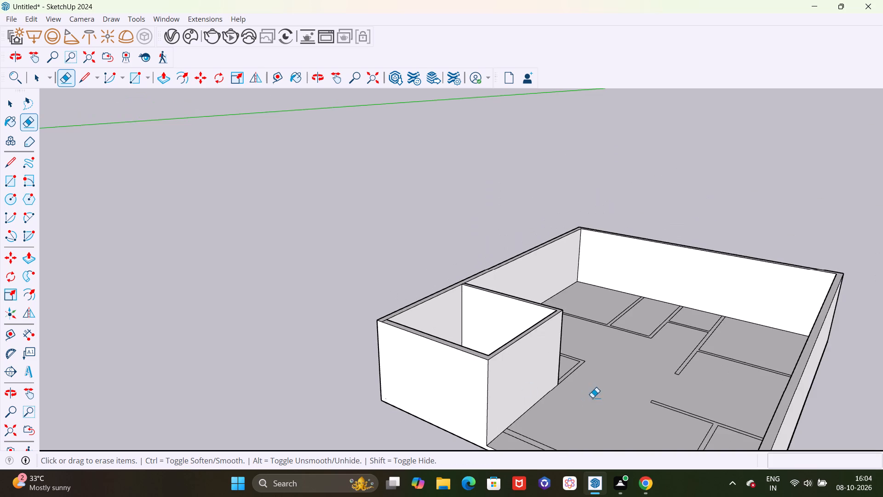
middle_drag(575, 412, 656, 374)
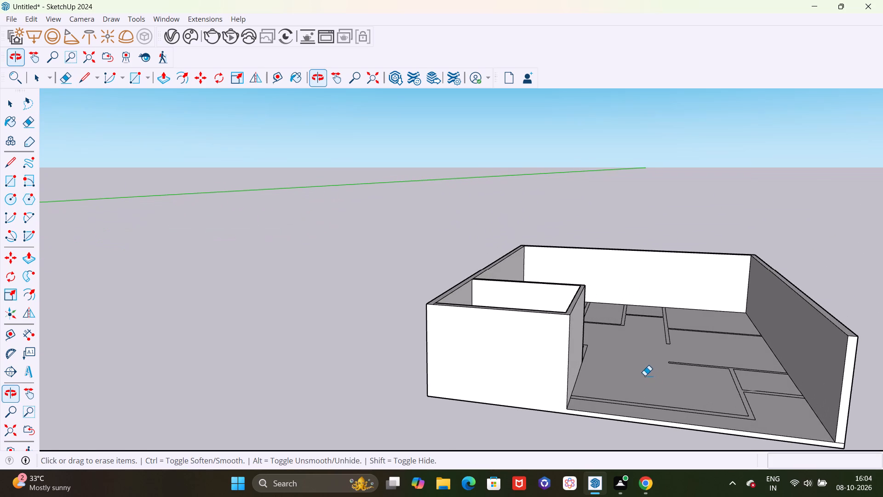
key(ctrl+z)
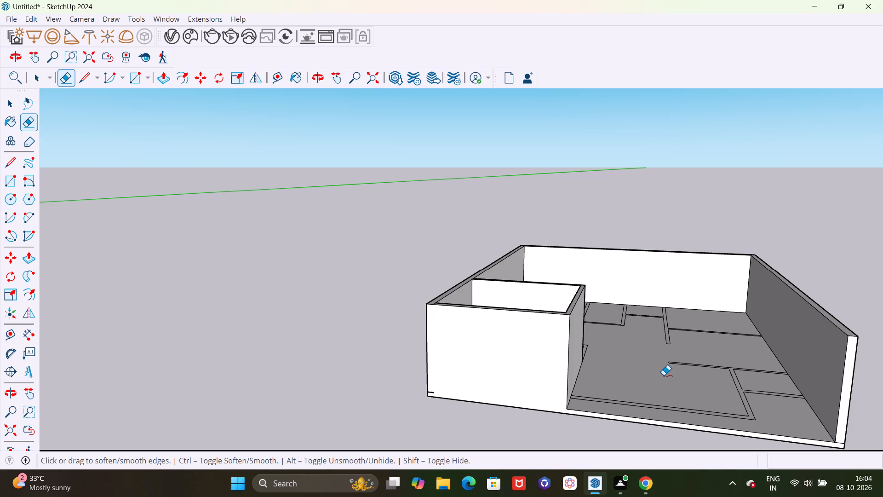
key(ctrl+y)
Examine the raised corner room's inner faces and wall tops from several angles.
scroll(655, 380, down, 4)
middle_drag(644, 407, 489, 468)
scroll(488, 352, up, 5)
scroll(509, 355, down, 4)
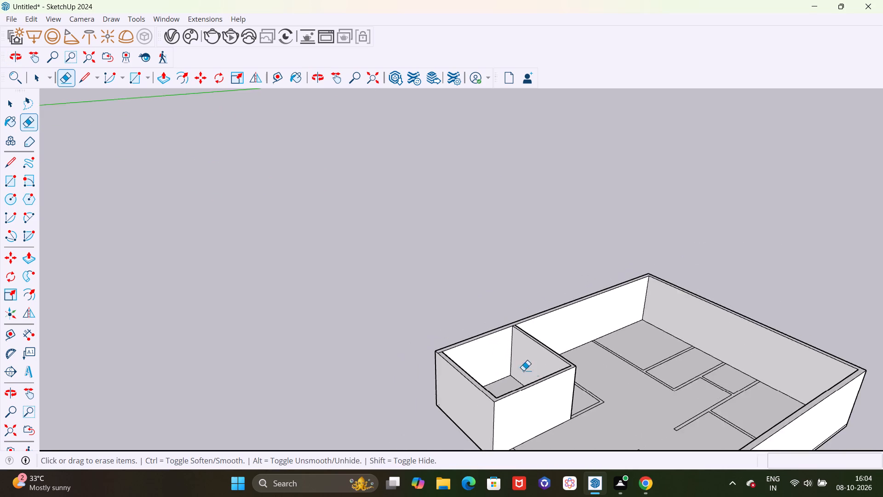
scroll(523, 370, down, 5)
middle_drag(598, 416, 570, 425)
scroll(499, 363, up, 5)
scroll(515, 397, up, 4)
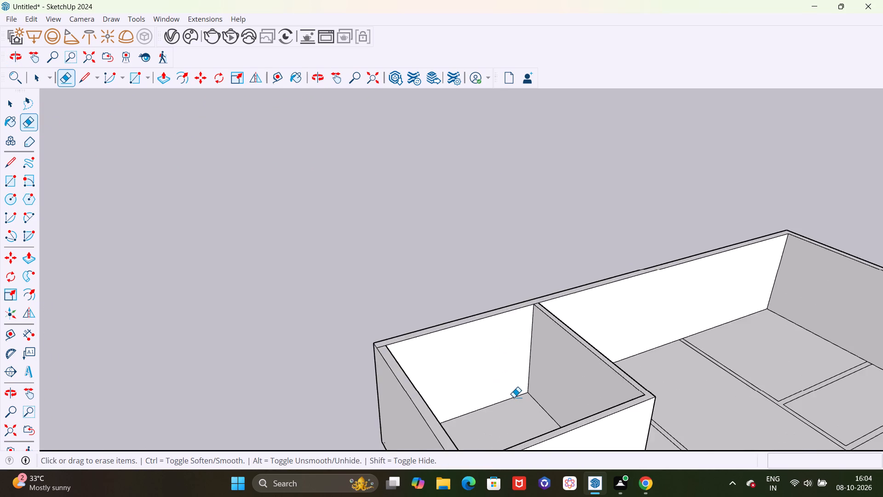
scroll(499, 385, up, 2)
scroll(485, 378, down, 5)
middle_drag(517, 403, 474, 410)
scroll(460, 401, up, 10)
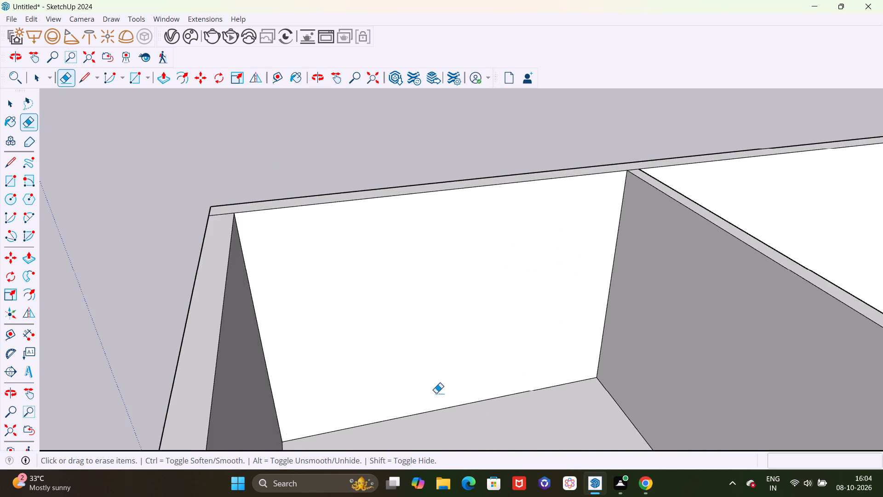
scroll(415, 360, down, 5)
middle_drag(409, 414, 392, 413)
scroll(393, 399, up, 5)
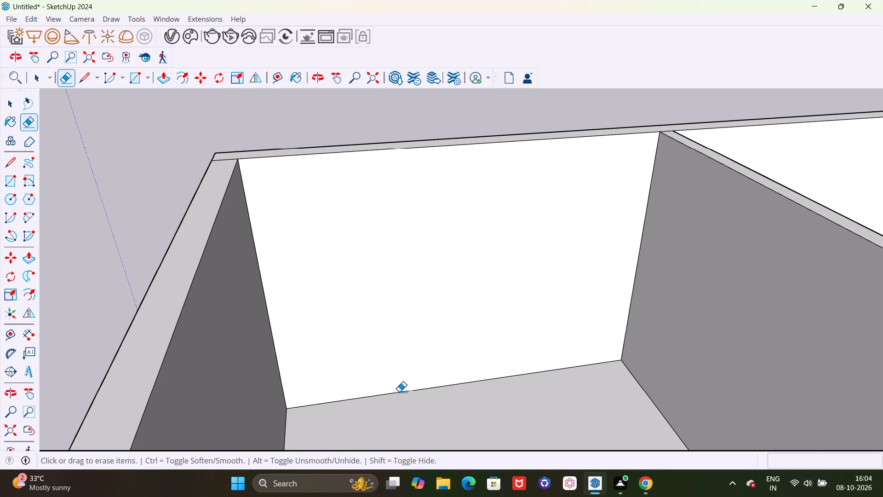
key(space)
scroll(416, 286, down, 9)
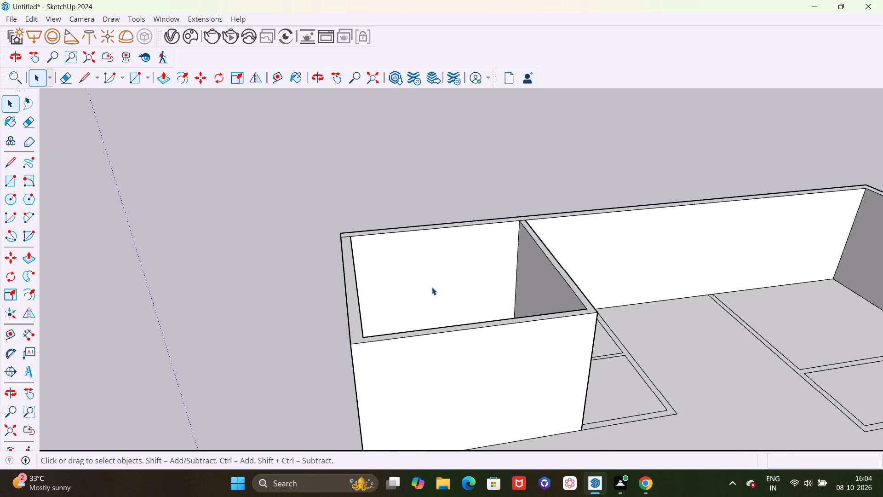
scroll(430, 283, down, 4)
middle_drag(427, 289, 425, 298)
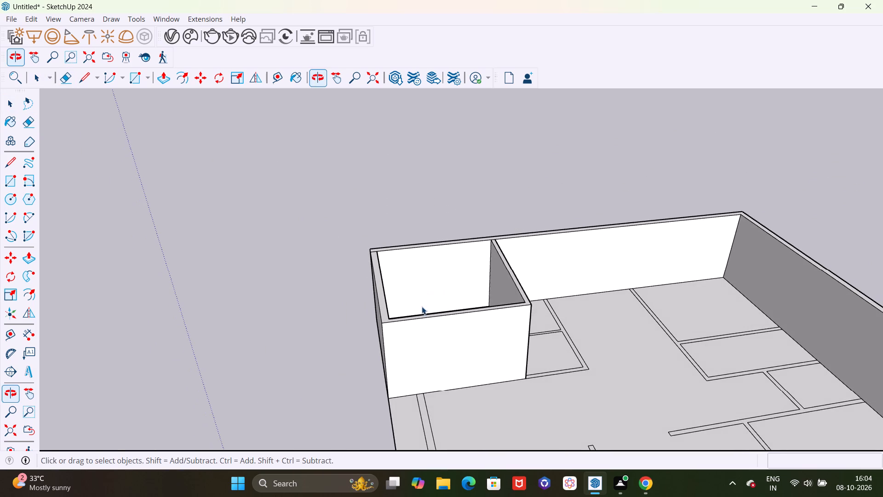
Draw short lines across the wall top at both inner corners of the corner room's open-floor-side wall, separating that wall's top face.
key(l)
scroll(390, 352, up, 9)
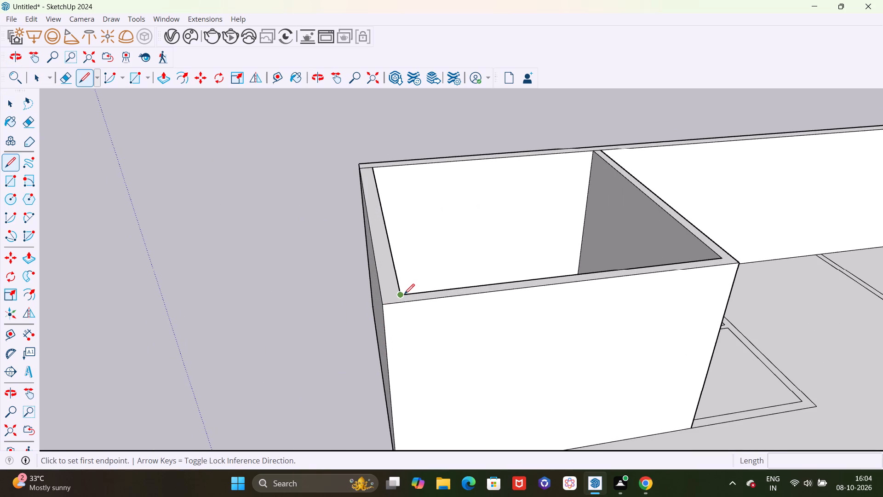
click(401, 295)
click(401, 301)
scroll(387, 293, down, 5)
scroll(655, 281, up, 2)
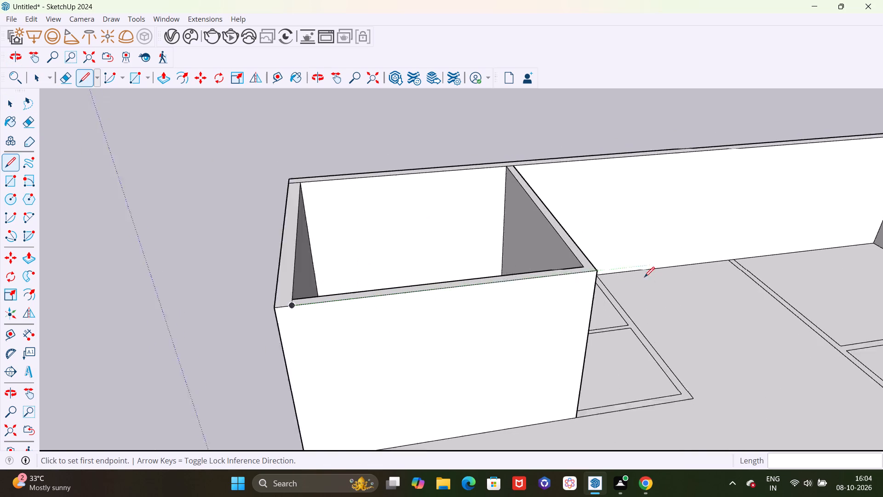
scroll(644, 277, up, 8)
scroll(539, 264, down, 5)
click(503, 259)
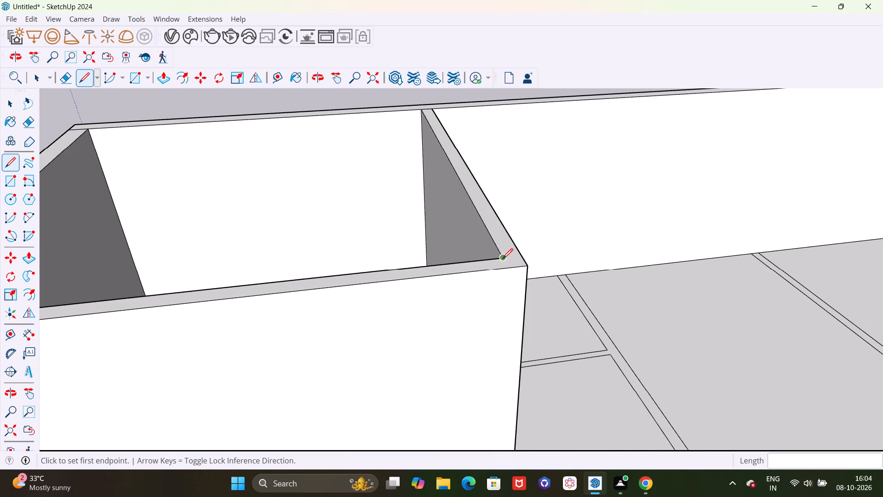
click(507, 267)
scroll(508, 267, down, 10)
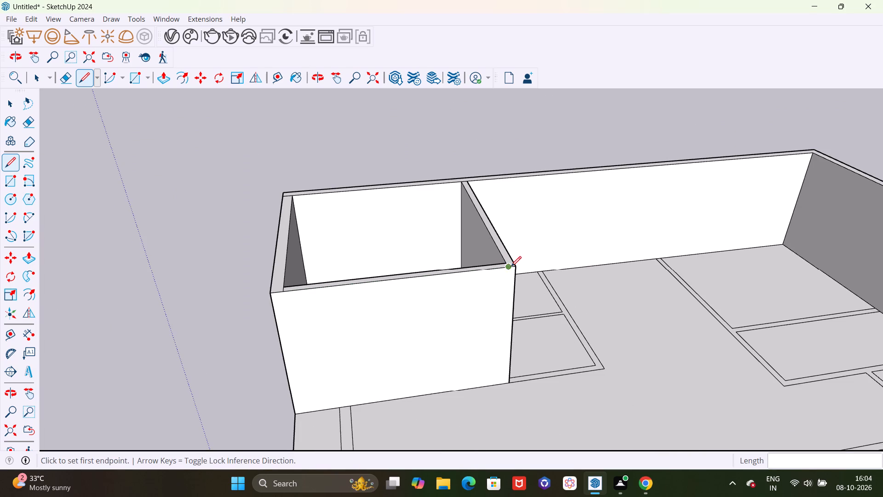
Push the separated wall-top strip of the corner room down 10' to remove that wall and open the room.
key(p)
scroll(430, 267, down, 4)
middle_drag(427, 266, 421, 352)
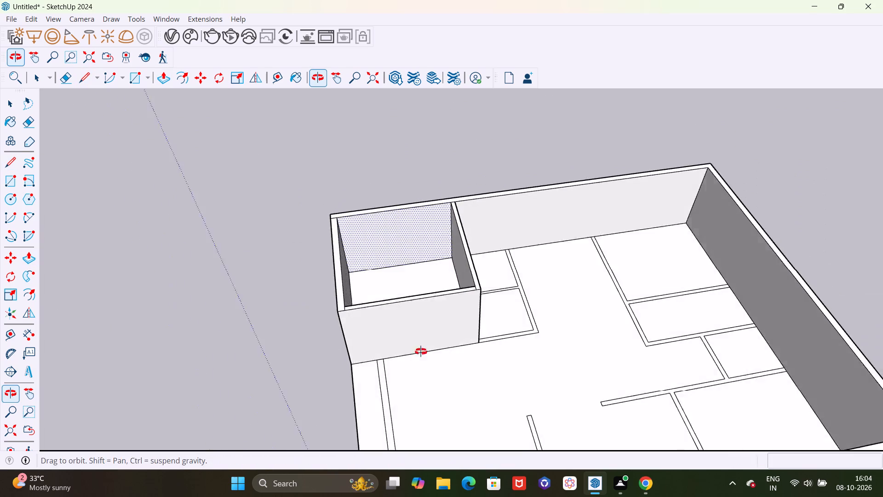
middle_drag(421, 352, 420, 355)
scroll(401, 289, up, 5)
scroll(318, 324, up, 2)
click(308, 345)
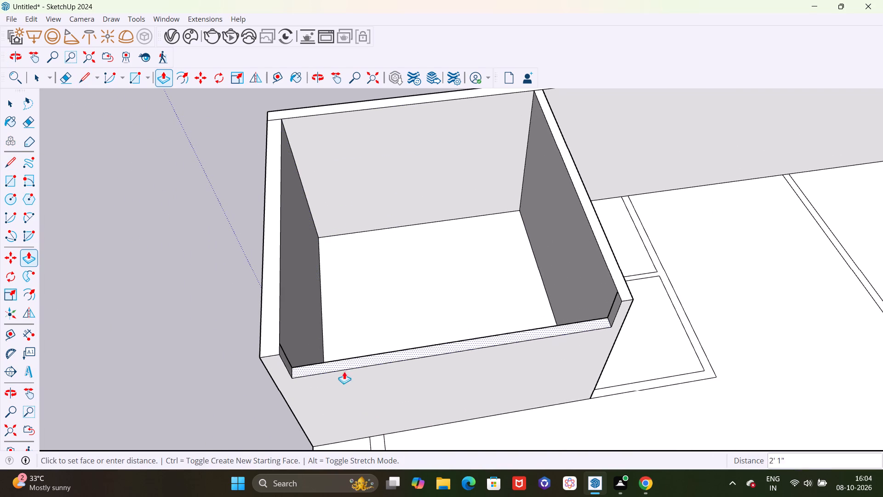
middle_drag(368, 393, 378, 285)
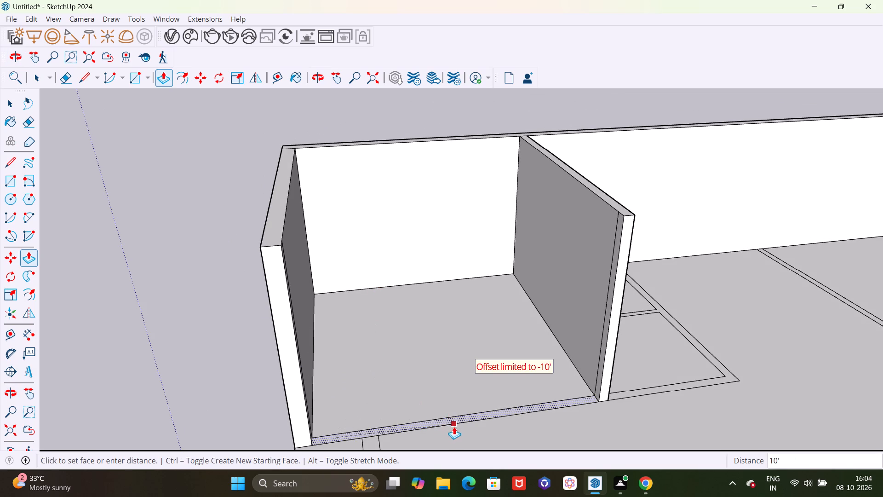
click(454, 427)
scroll(501, 343, down, 5)
key(space)
scroll(502, 356, down, 4)
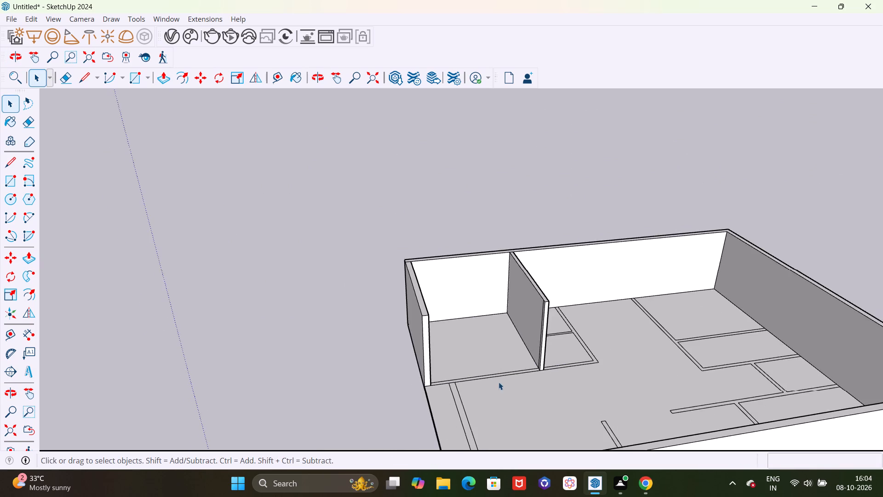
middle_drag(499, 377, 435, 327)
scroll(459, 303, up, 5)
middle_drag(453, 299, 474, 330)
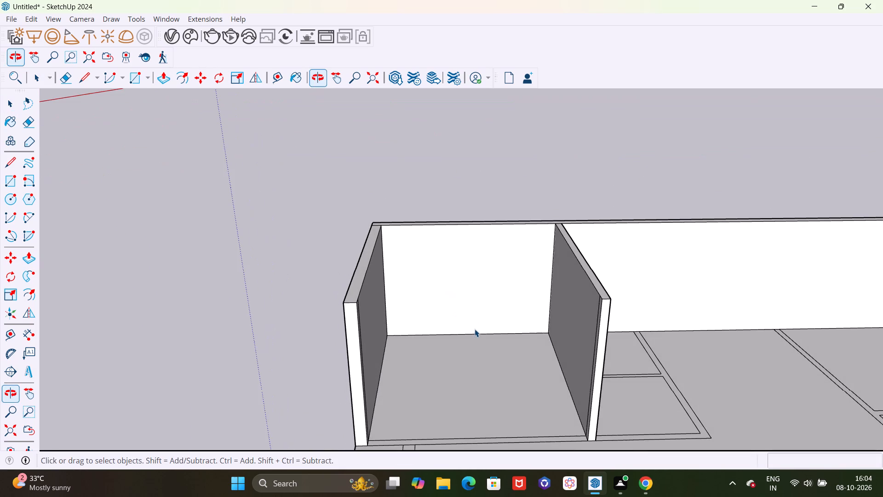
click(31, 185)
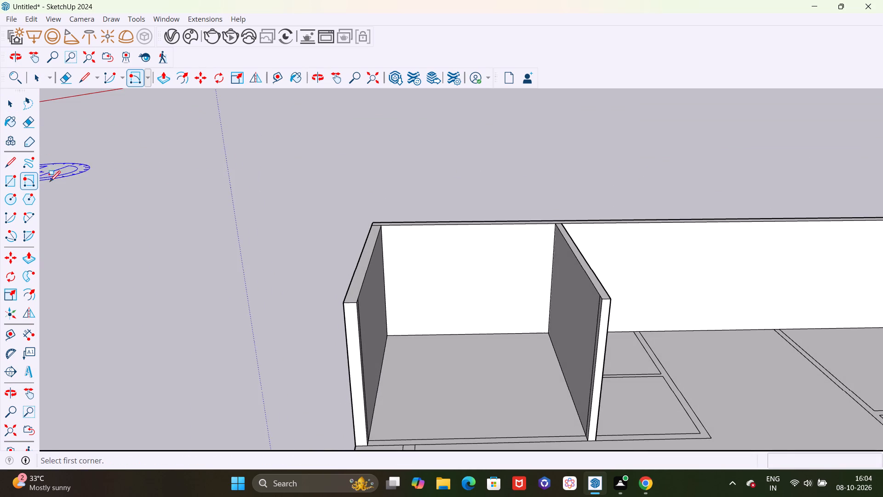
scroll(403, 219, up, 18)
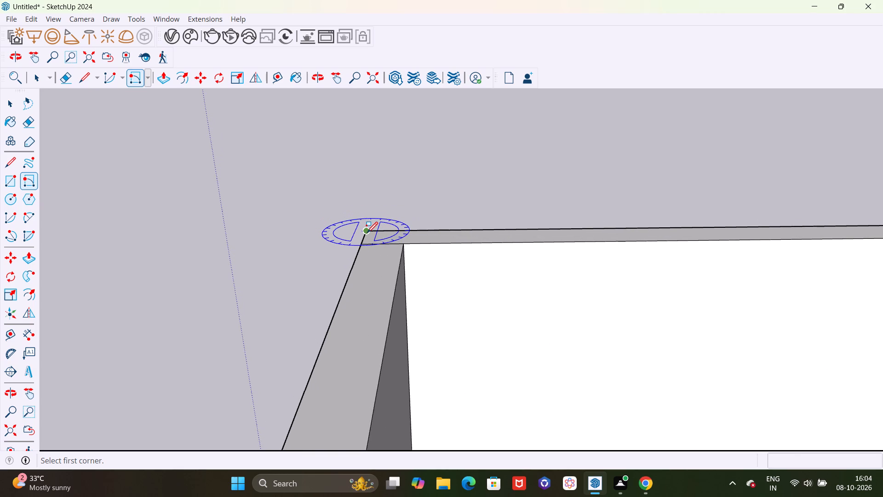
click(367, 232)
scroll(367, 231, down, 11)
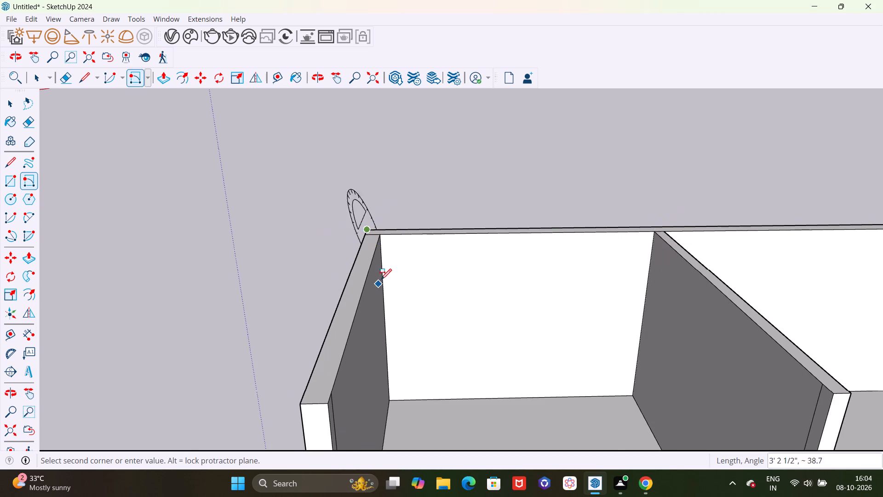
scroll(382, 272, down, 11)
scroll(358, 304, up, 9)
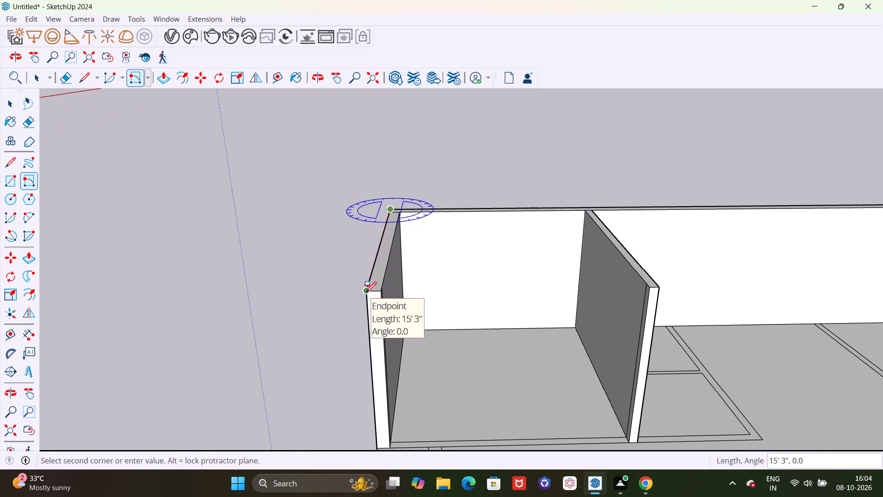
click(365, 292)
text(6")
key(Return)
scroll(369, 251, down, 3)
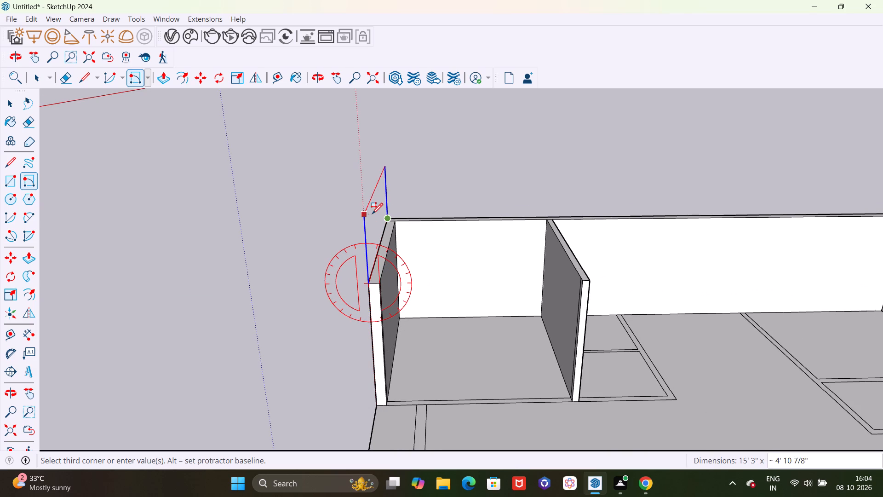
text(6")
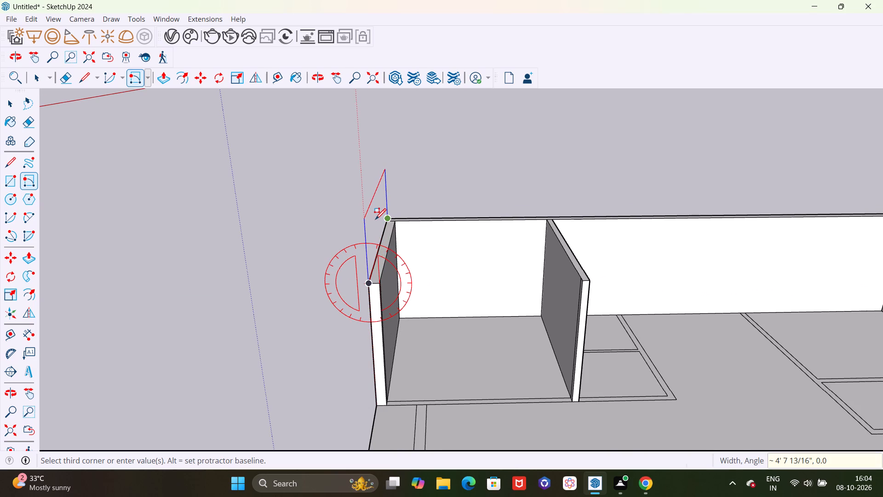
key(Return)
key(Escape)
Draw an upright 15' 3" by 6" rotated rectangle along the outer top edge of the corner room's outer side wall.
scroll(390, 225, up, 3)
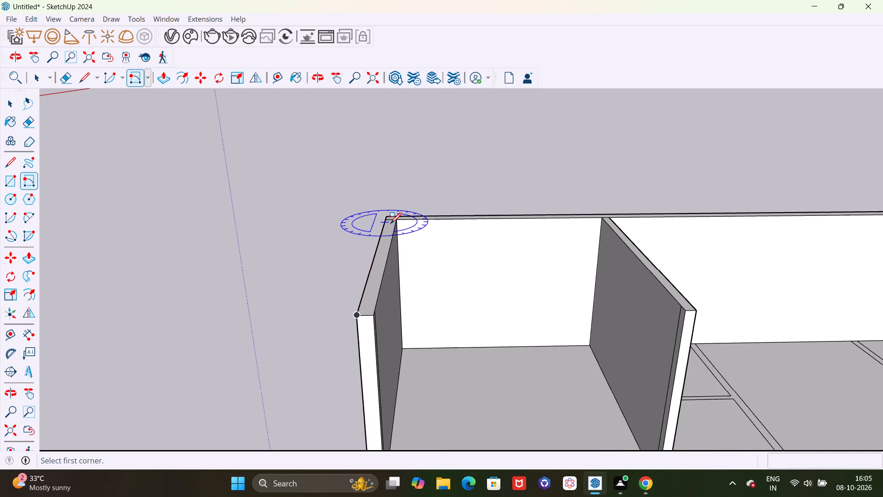
scroll(387, 213, up, 4)
click(386, 214)
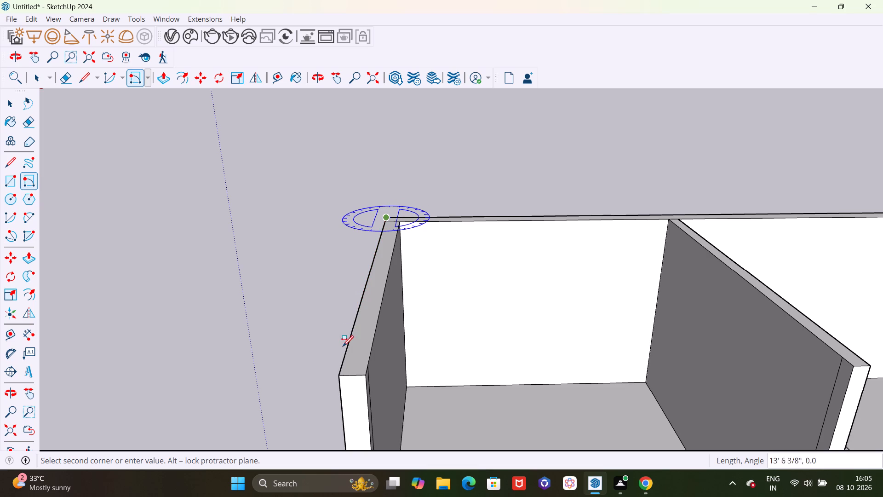
click(340, 376)
middle_drag(340, 341, 361, 276)
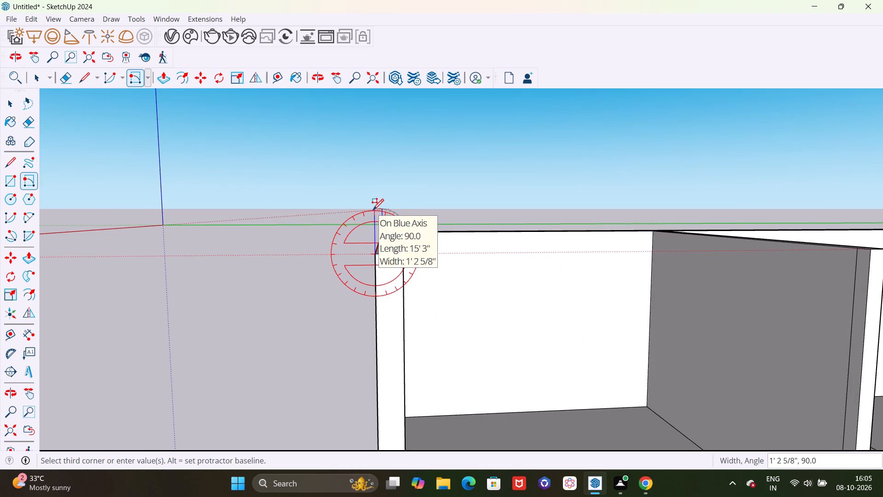
text(6")
key(Return)
scroll(420, 260, down, 1)
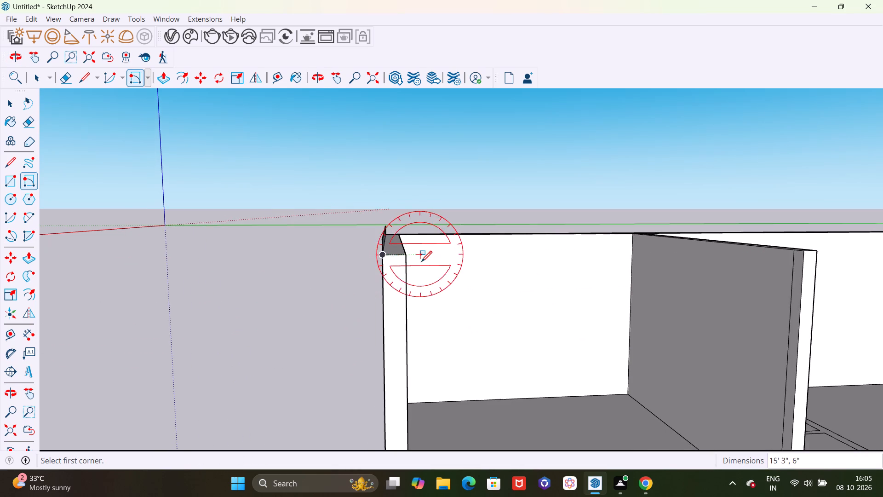
Extrude the upright rectangle 15' 3" across to the partition's outer edge to form a roof slab over the corner room.
middle_drag(421, 262, 335, 292)
scroll(348, 267, up, 4)
key(p)
scroll(265, 258, up, 4)
click(258, 275)
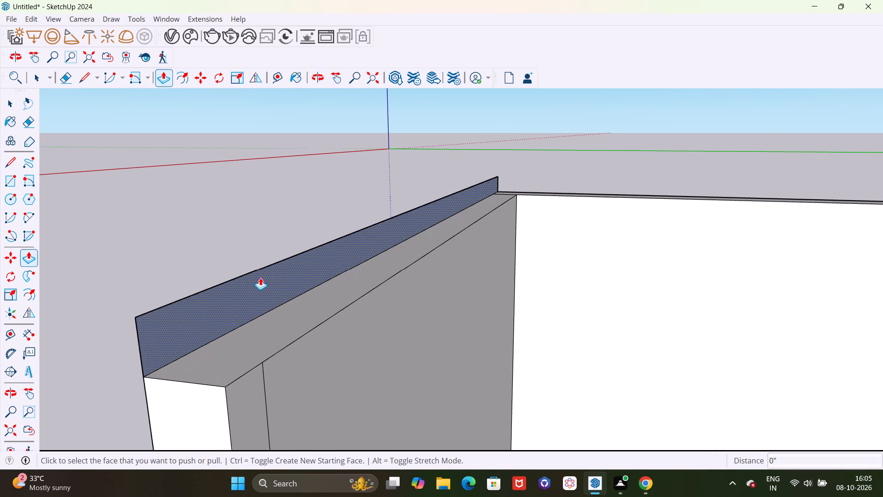
scroll(311, 282, down, 15)
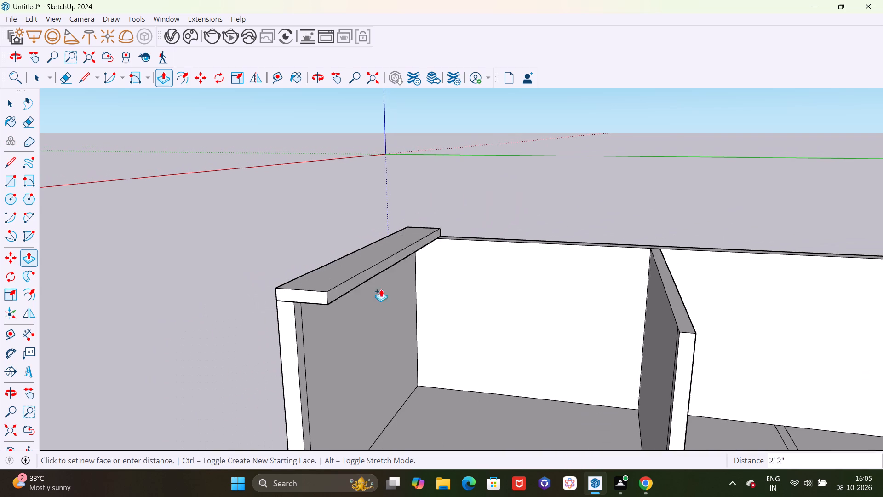
click(692, 370)
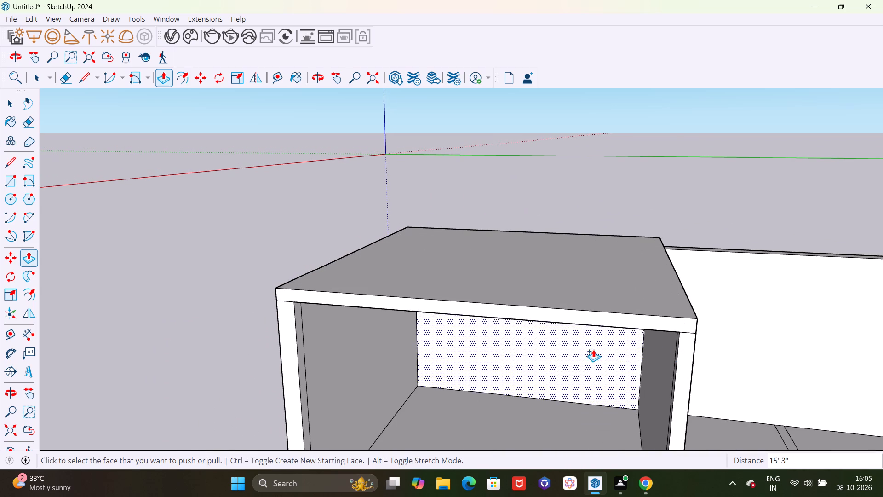
Draw a 9" line across the wall top at the end of the long outer wall, where it meets the adjoining outer wall.
scroll(593, 349, down, 5)
middle_drag(584, 396, 602, 326)
middle_drag(562, 295, 797, 376)
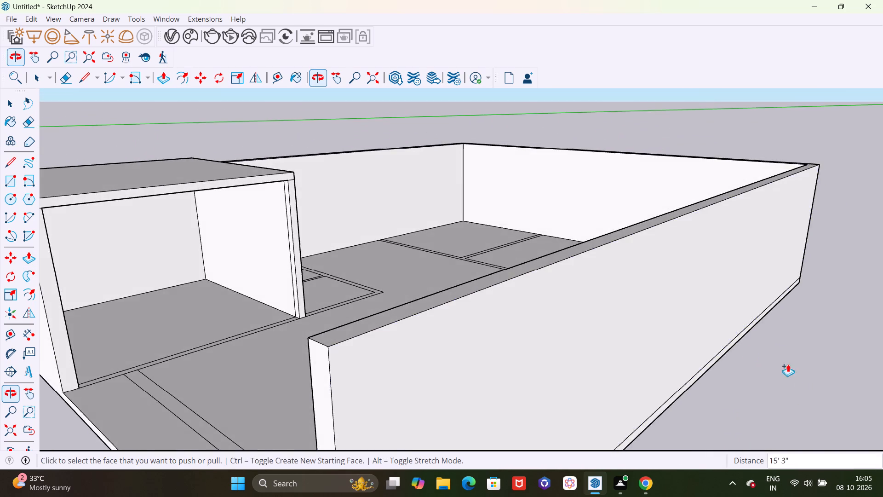
scroll(722, 322, down, 10)
scroll(525, 309, down, 5)
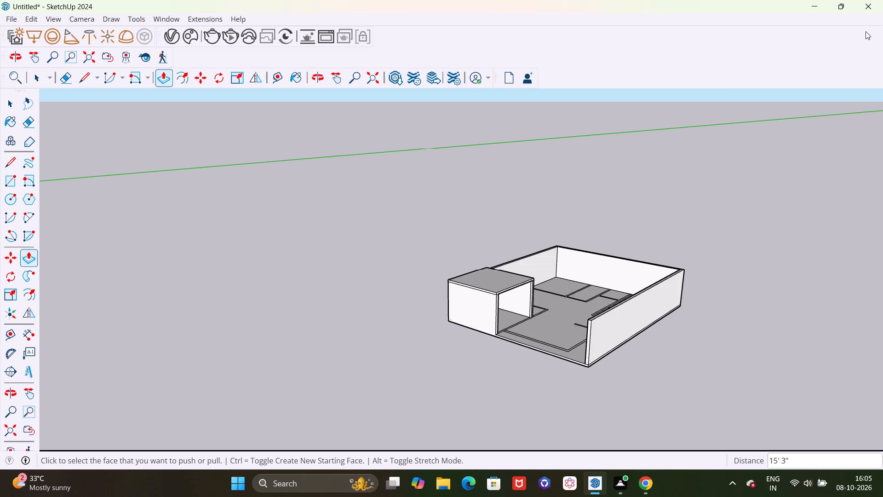
scroll(866, 31, down, 3)
scroll(514, 129, down, 2)
scroll(657, 214, down, 2)
middle_drag(690, 208, 470, 393)
scroll(438, 151, down, 5)
scroll(621, 424, up, 9)
key(l)
scroll(509, 335, up, 5)
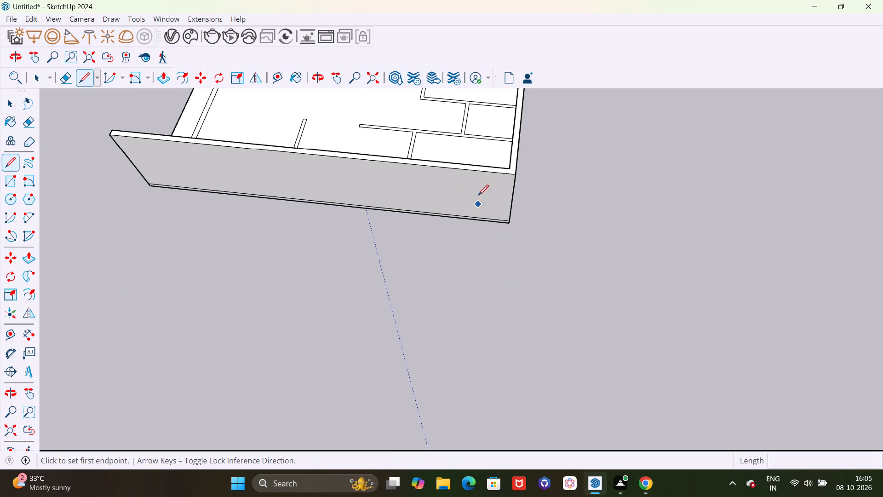
scroll(496, 161, up, 1)
click(510, 172)
click(512, 182)
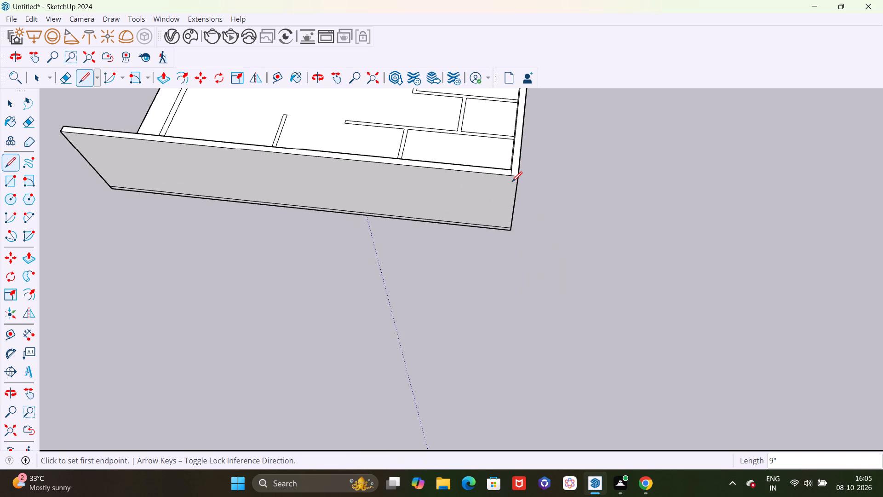
Push the long outer wall's separated top face down 10' to floor level.
key(p)
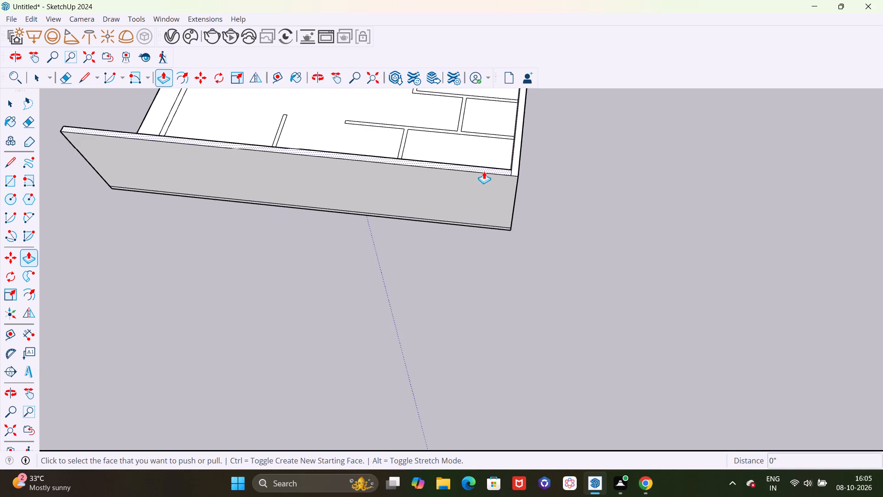
click(484, 171)
click(483, 223)
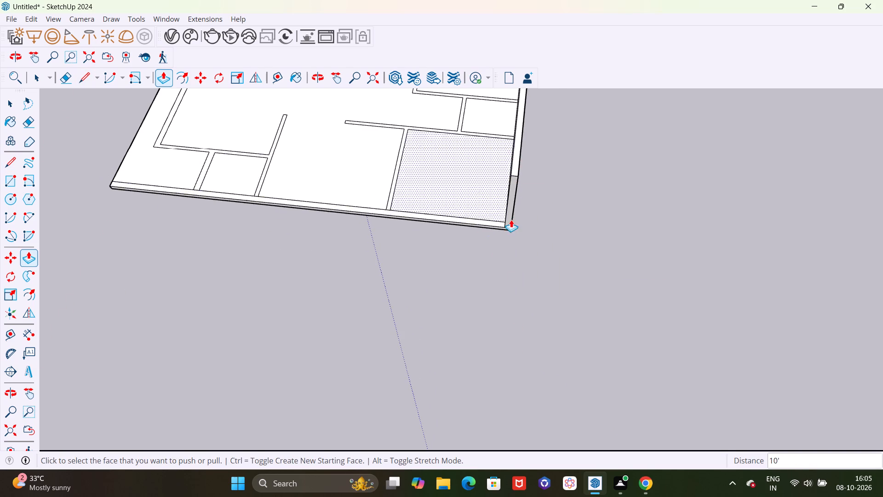
Examine the roofed corner room's opening, slab underside and surrounding floor layout from several angles.
scroll(555, 221, down, 15)
middle_drag(609, 312, 629, 255)
scroll(480, 63, up, 6)
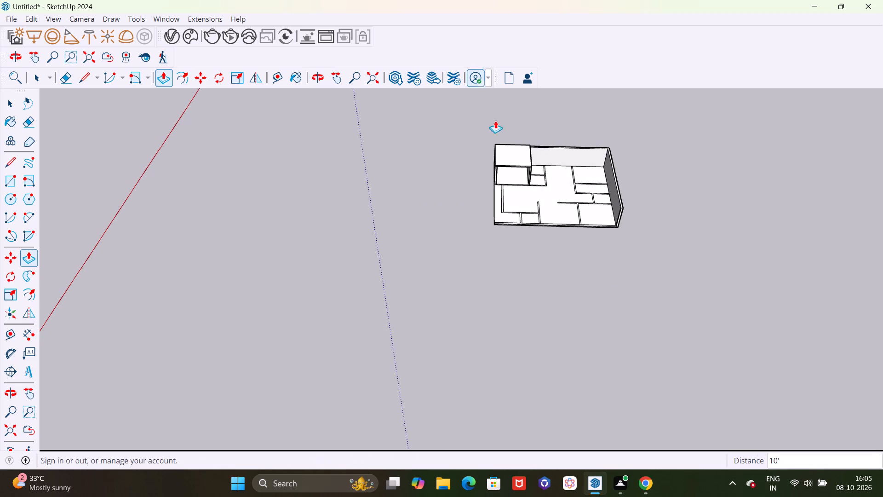
scroll(598, 172, up, 10)
middle_drag(533, 332, 548, 269)
scroll(400, 111, up, 6)
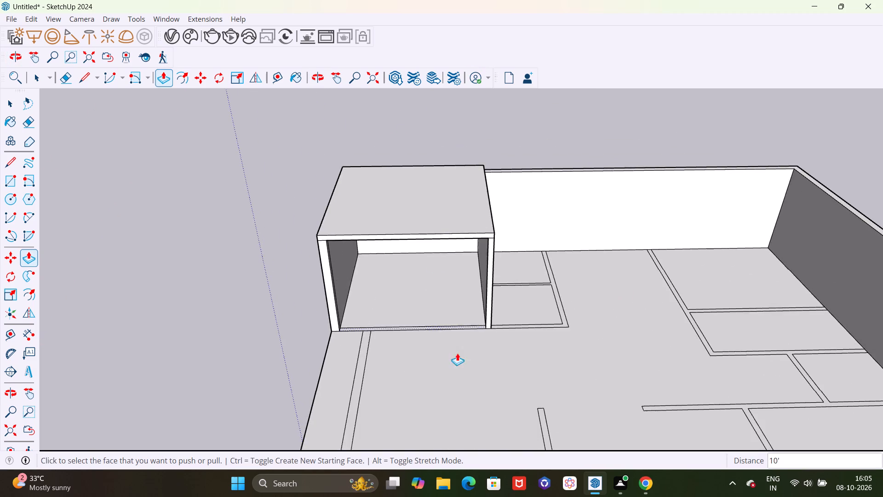
middle_drag(462, 365, 463, 254)
scroll(434, 208, up, 5)
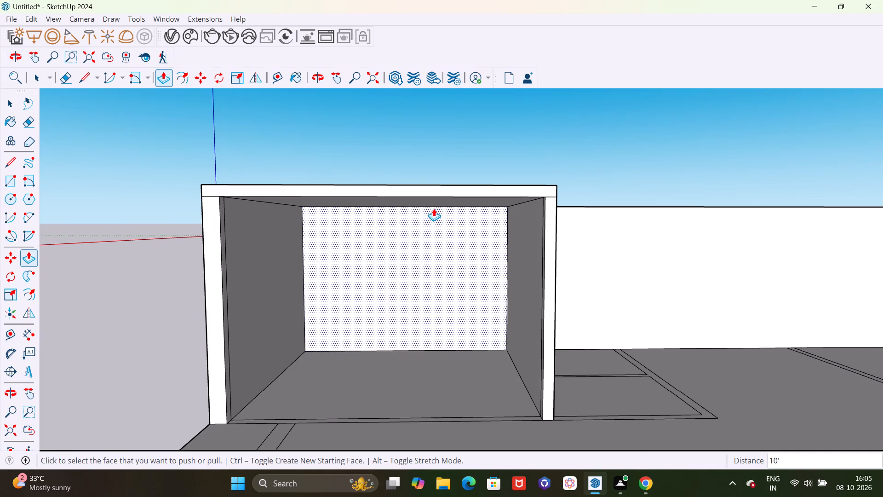
key(space)
scroll(401, 229, up, 5)
scroll(419, 287, down, 4)
middle_drag(430, 326, 441, 254)
scroll(437, 209, up, 2)
scroll(448, 207, down, 4)
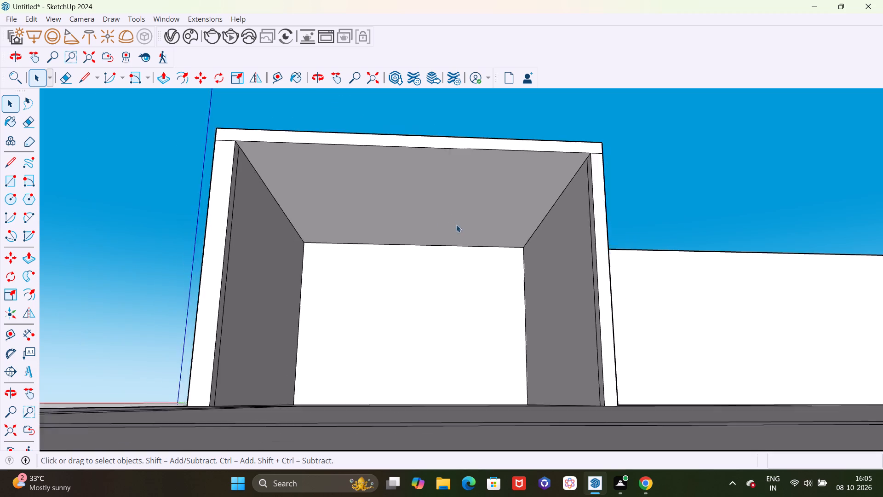
scroll(438, 234, down, 1)
middle_drag(439, 243, 441, 348)
scroll(486, 316, down, 10)
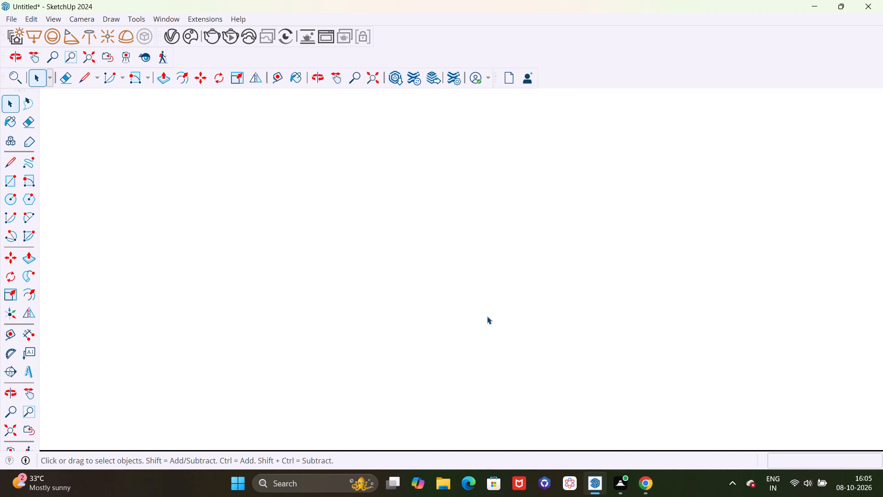
scroll(487, 316, down, 20)
scroll(487, 316, down, 4)
drag(481, 204, 489, 399)
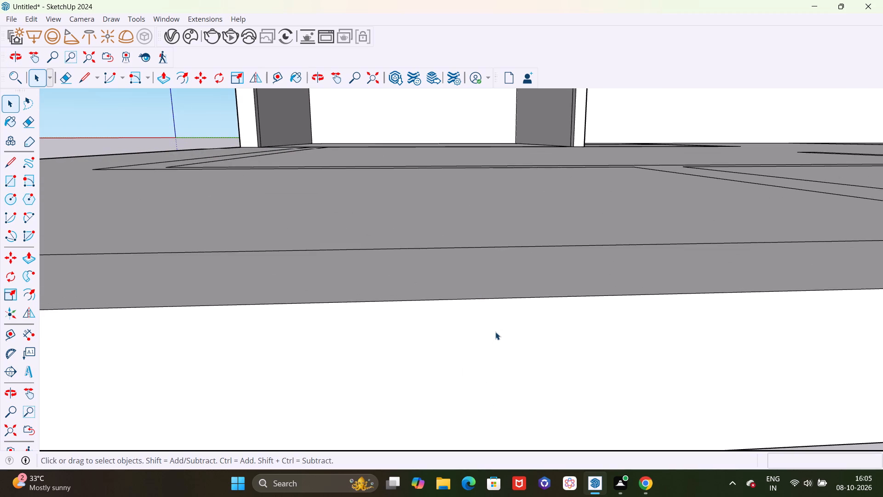
shift+middle_drag(436, 214, 458, 449)
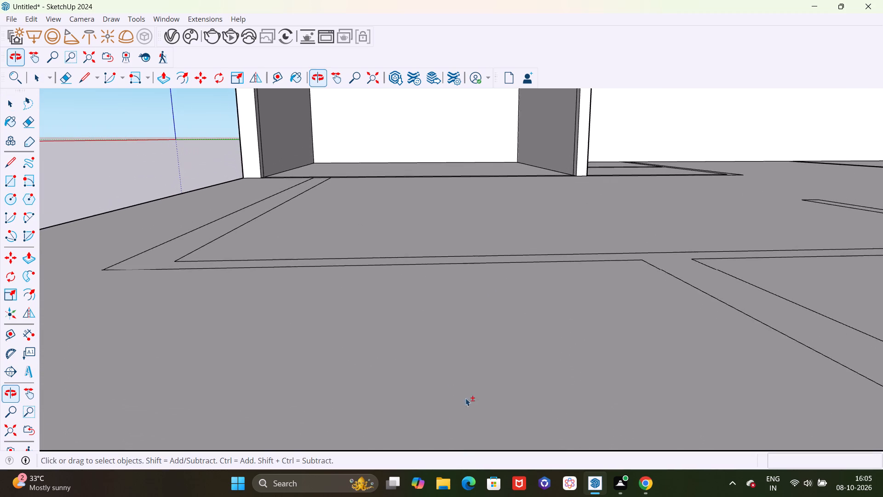
Examine the corner room's back wall, side walls and slab underside through the open front.
shift+middle_drag(445, 184, 454, 475)
middle_drag(449, 411, 440, 335)
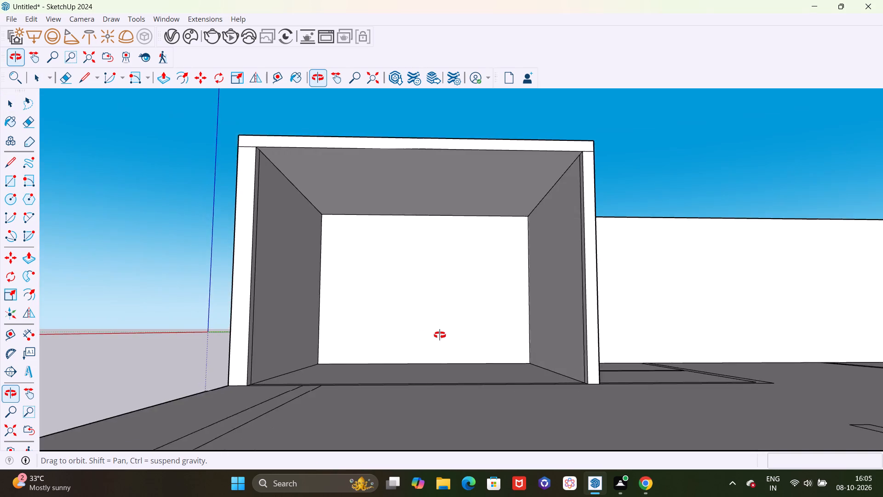
middle_drag(440, 335, 440, 346)
shift+middle_drag(435, 249, 439, 312)
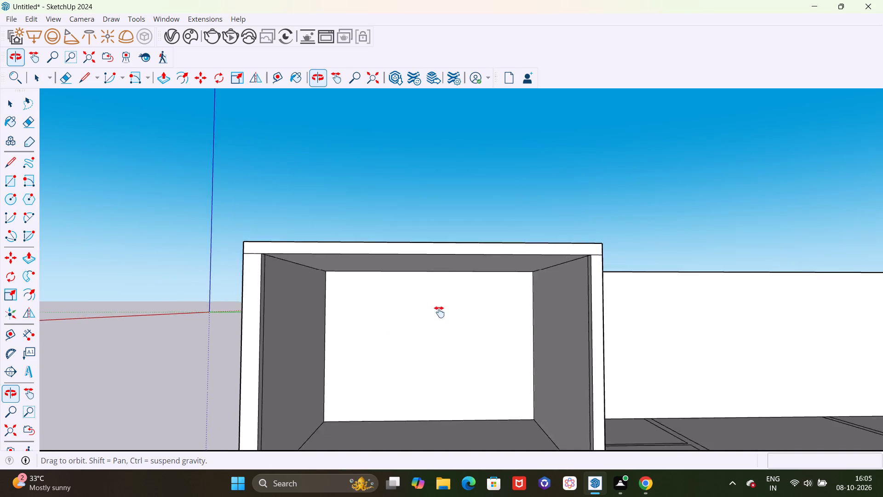
shift+middle_drag(439, 312, 436, 269)
middle_drag(437, 295, 437, 277)
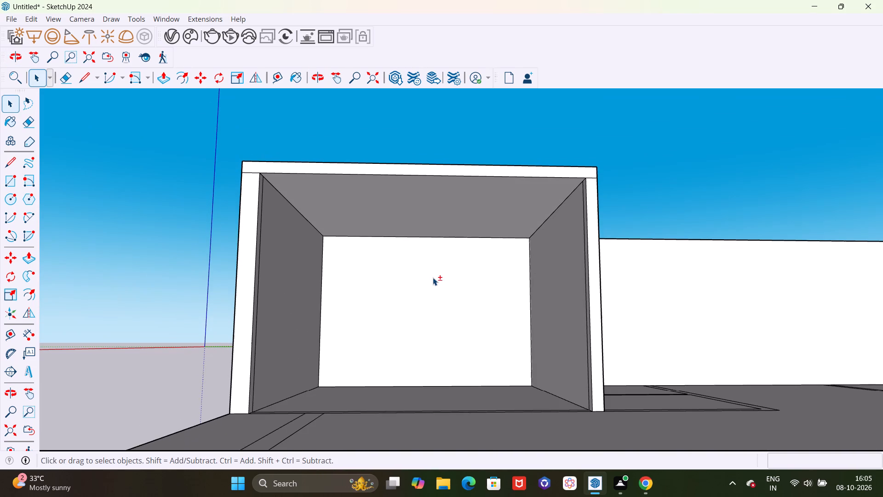
shift+middle_drag(433, 277, 440, 289)
scroll(423, 338, up, 2)
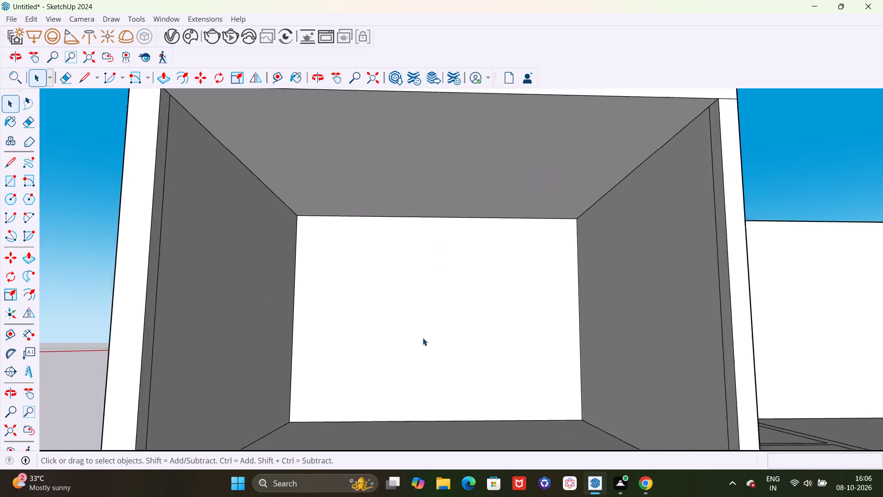
scroll(423, 338, up, 2)
scroll(428, 323, down, 2)
middle_drag(448, 266, 448, 287)
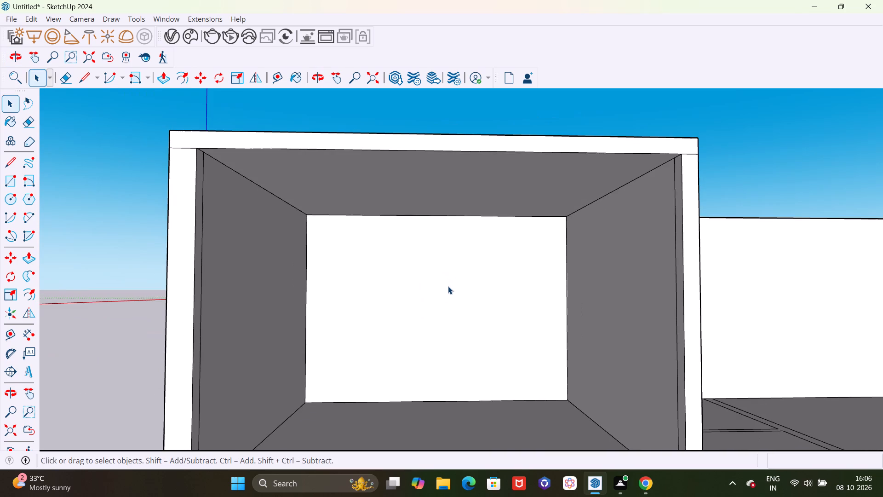
scroll(448, 285, up, 2)
middle_drag(442, 293, 443, 292)
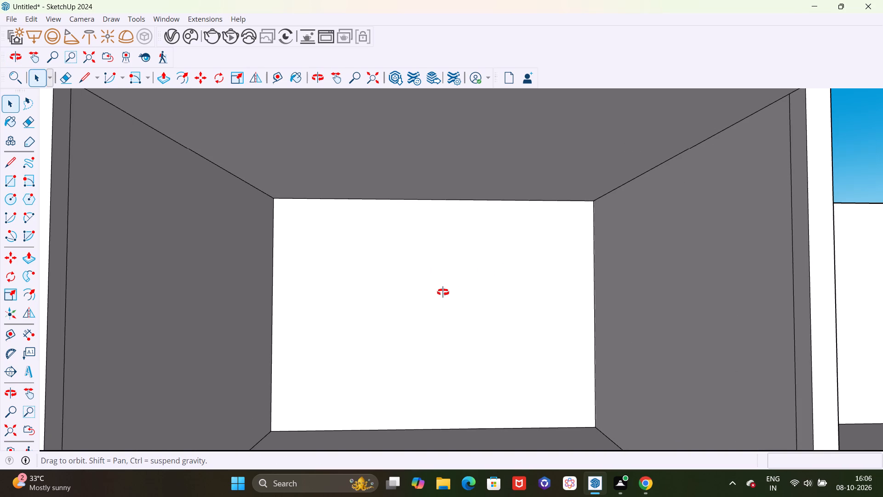
middle_drag(443, 292, 447, 268)
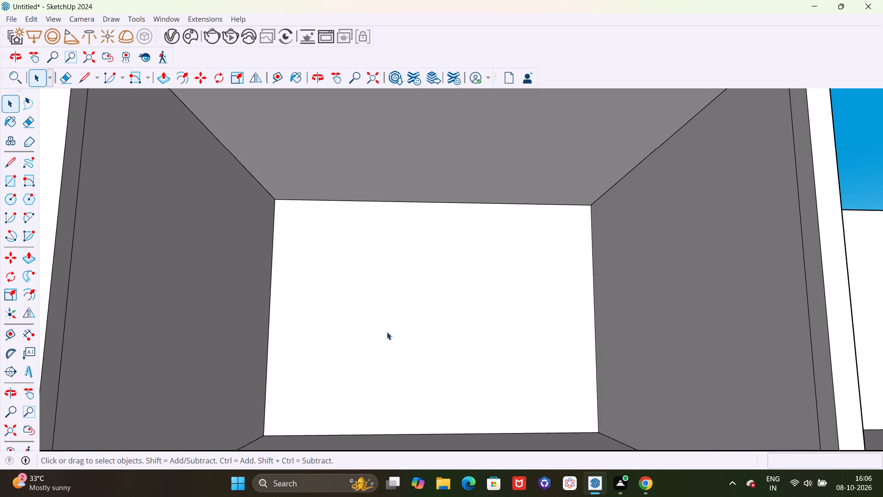
scroll(429, 304, down, 2)
middle_drag(425, 296, 424, 310)
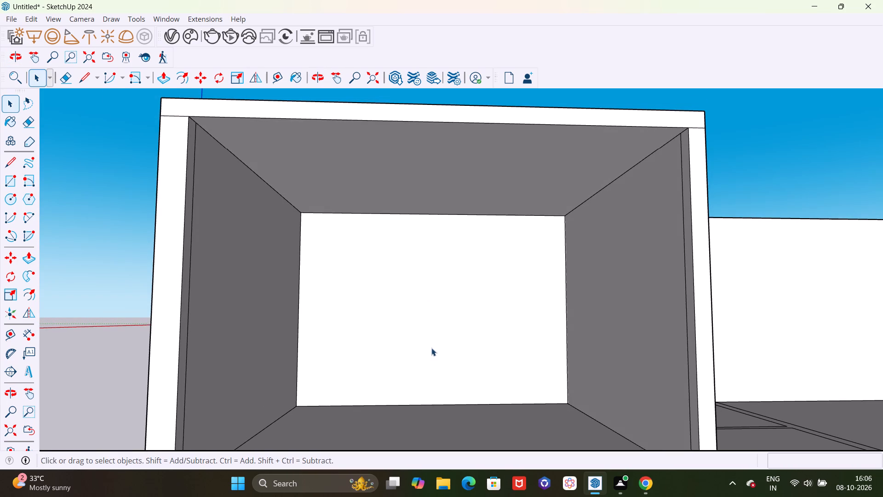
Place a vertical guide on the corner room's back wall, 7' from its partition-side edge, at the bottom edge's midpoint.
key(t)
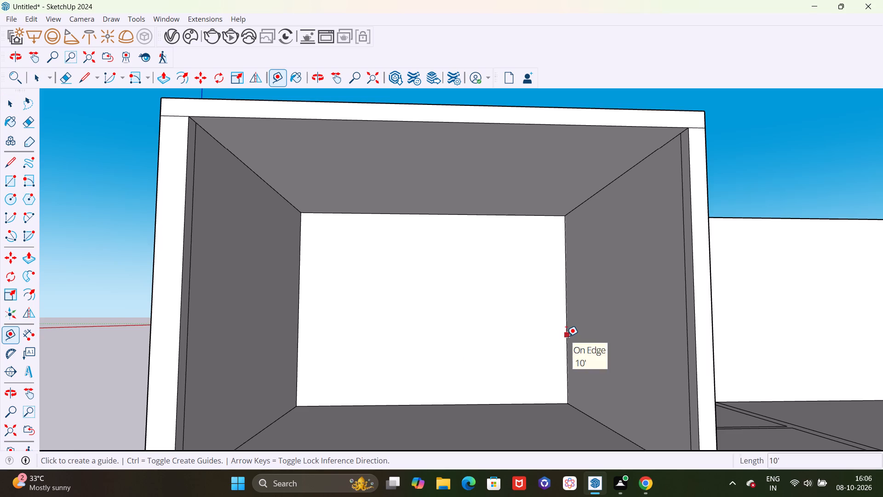
click(566, 336)
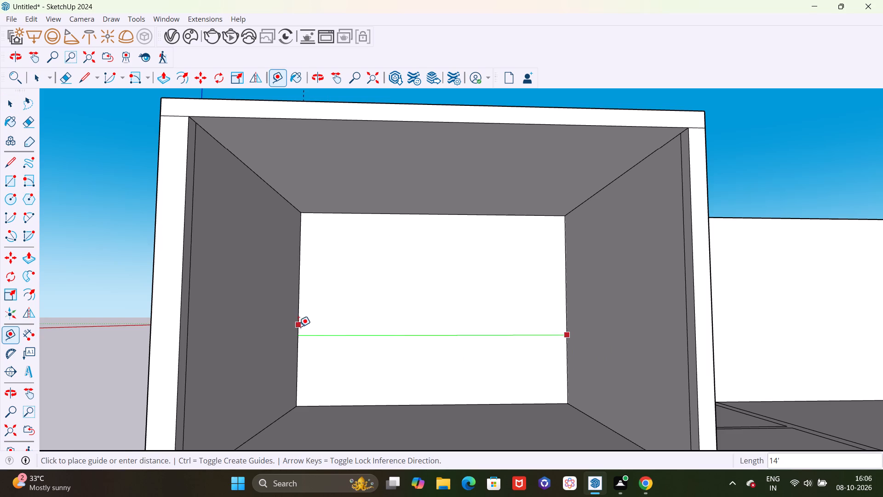
click(433, 407)
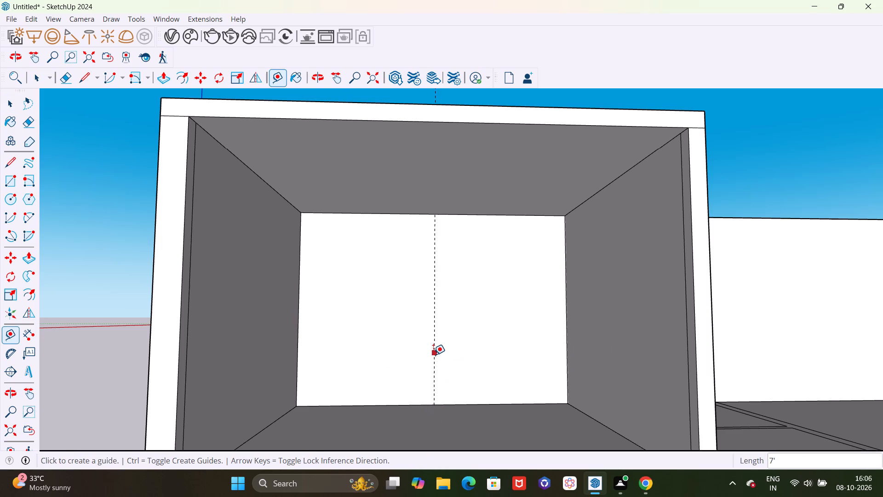
Add two vertical guides on the back wall, one 3' to each side of the central guide.
click(433, 355)
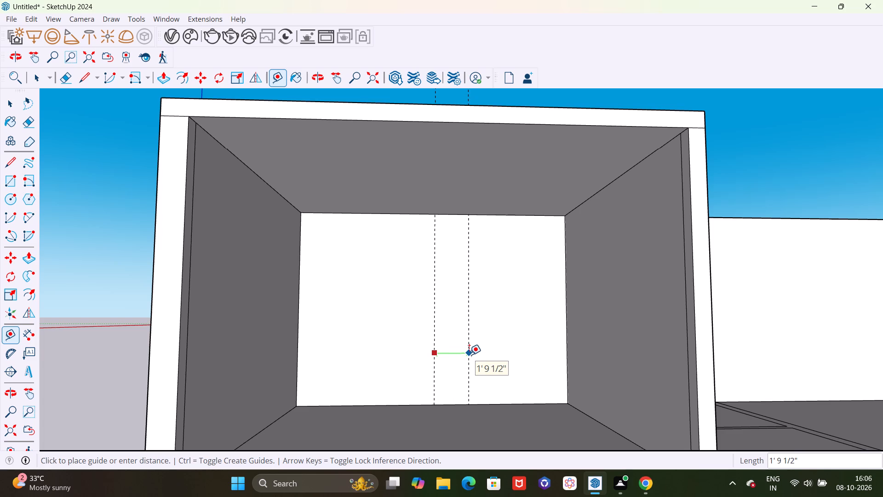
key(3)
key(apostrophe)
key(Return)
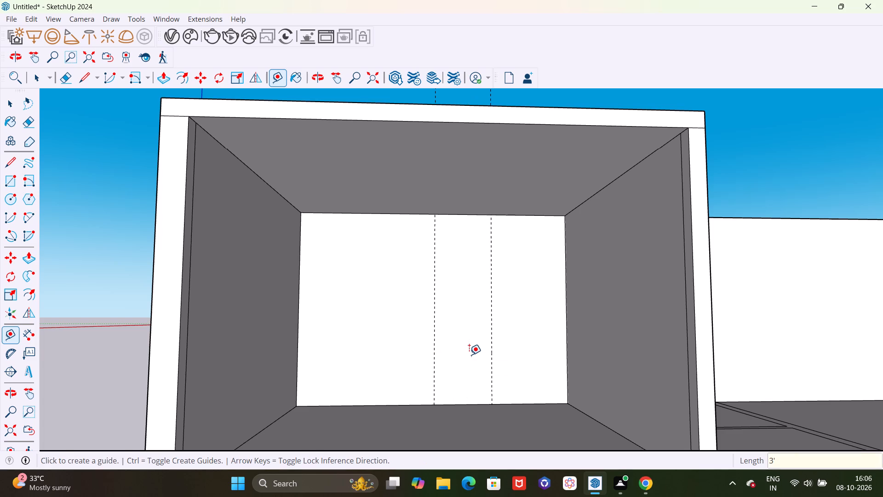
click(431, 330)
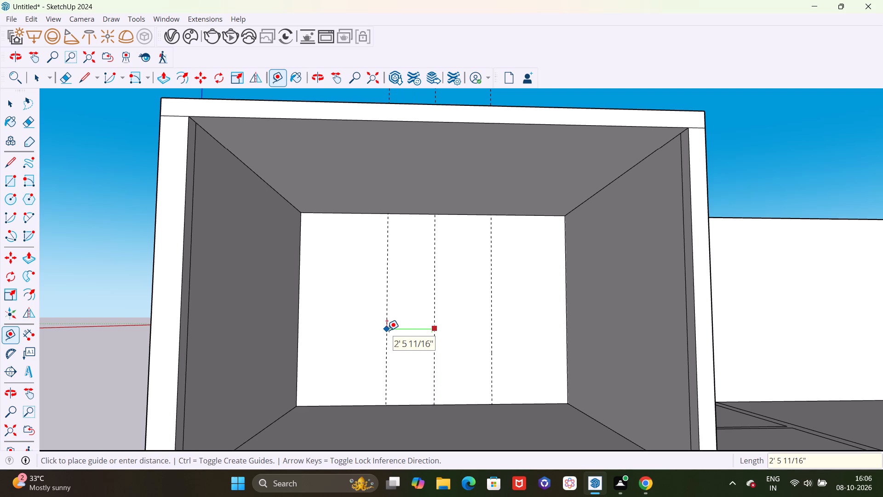
text(3')
key(Return)
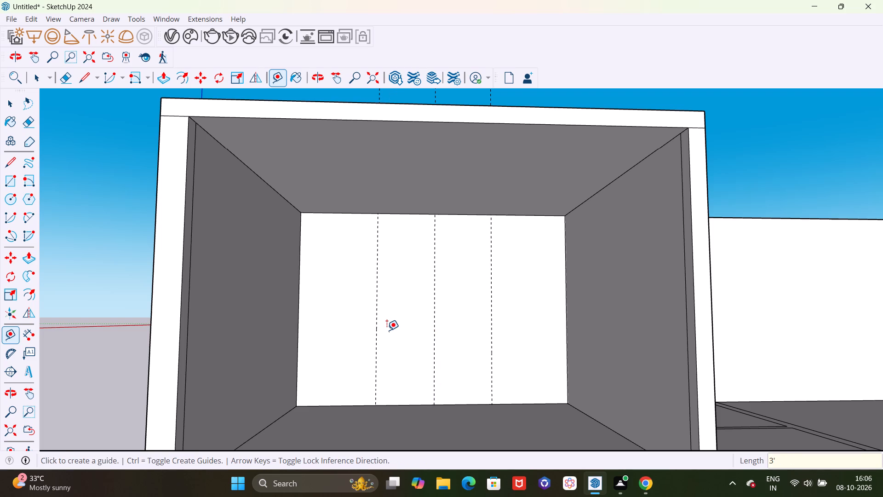
Erase the central vertical guide on the back wall, keeping the two outer guides.
key(e)
click(435, 341)
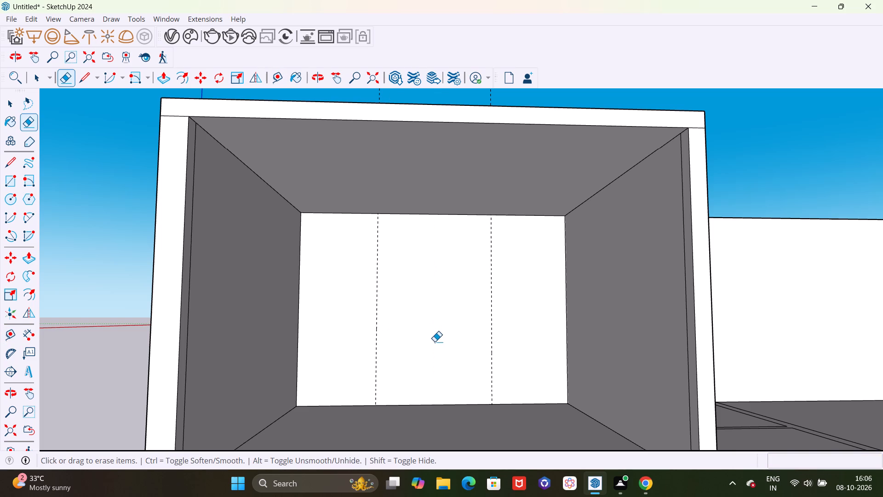
Examine the back wall's two vertical guides, the roofed corner room from above, and the junction of wall and ceiling.
scroll(410, 335, down, 3)
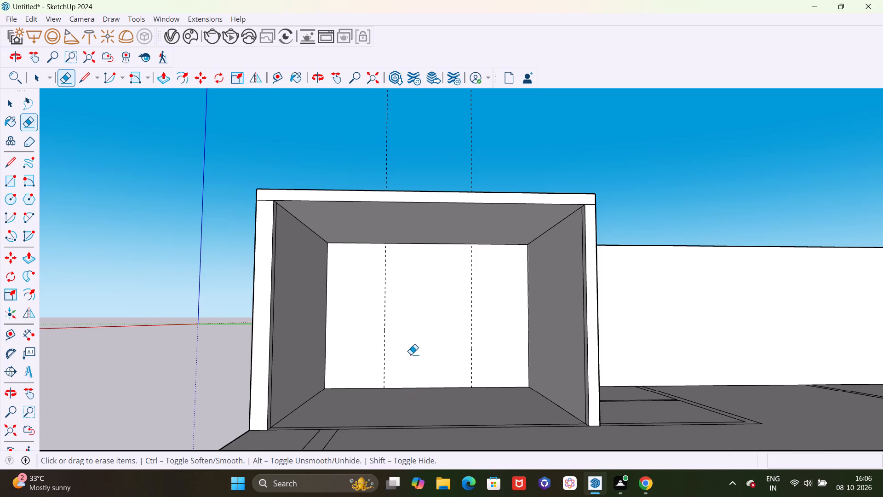
middle_drag(411, 354, 412, 318)
middle_drag(412, 316, 417, 370)
scroll(417, 362, down, 5)
scroll(425, 147, down, 5)
middle_drag(424, 146, 420, 225)
scroll(427, 403, down, 5)
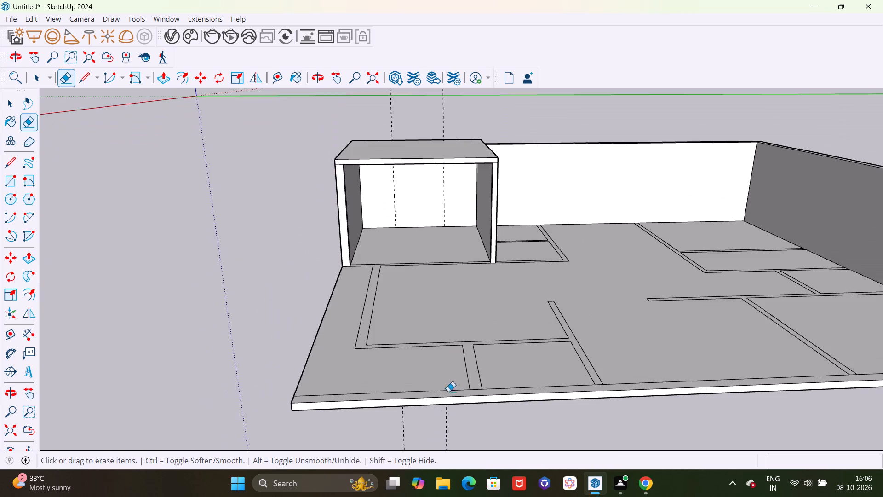
scroll(449, 332, down, 13)
scroll(440, 268, up, 11)
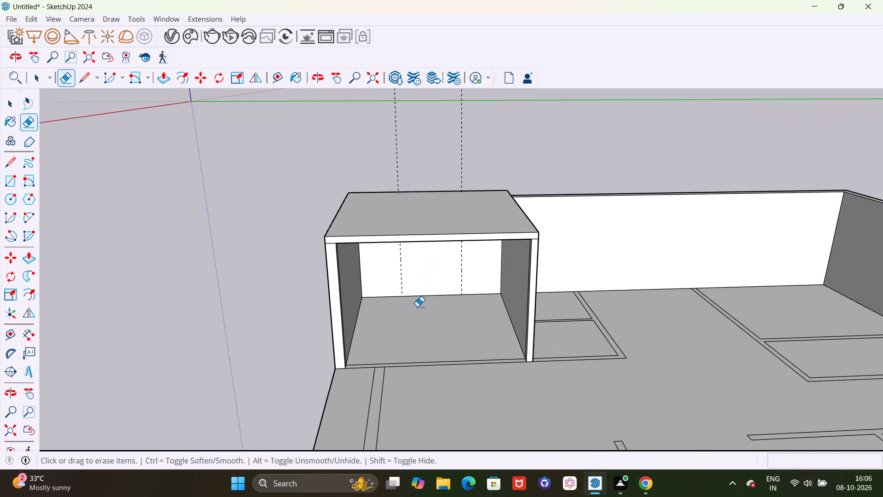
middle_drag(417, 347, 421, 313)
scroll(424, 265, up, 5)
middle_drag(412, 300, 414, 294)
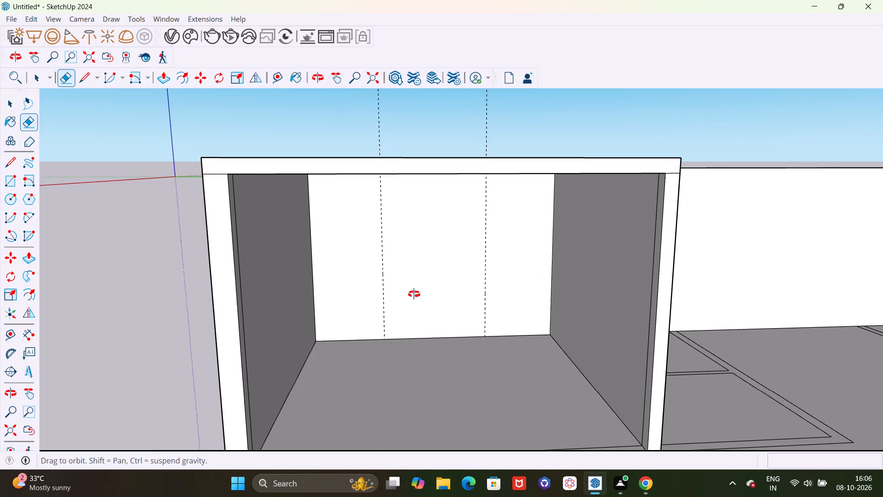
middle_drag(414, 294, 414, 289)
scroll(419, 240, up, 5)
middle_drag(424, 277, 416, 249)
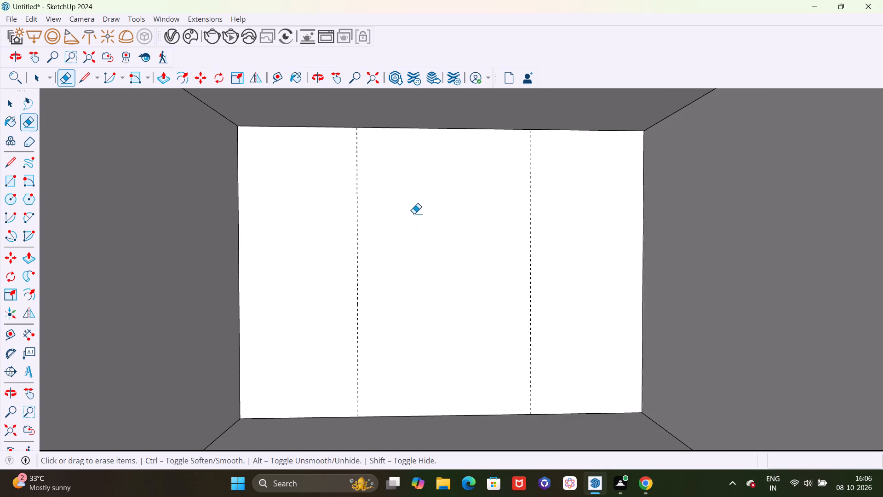
click(336, 81)
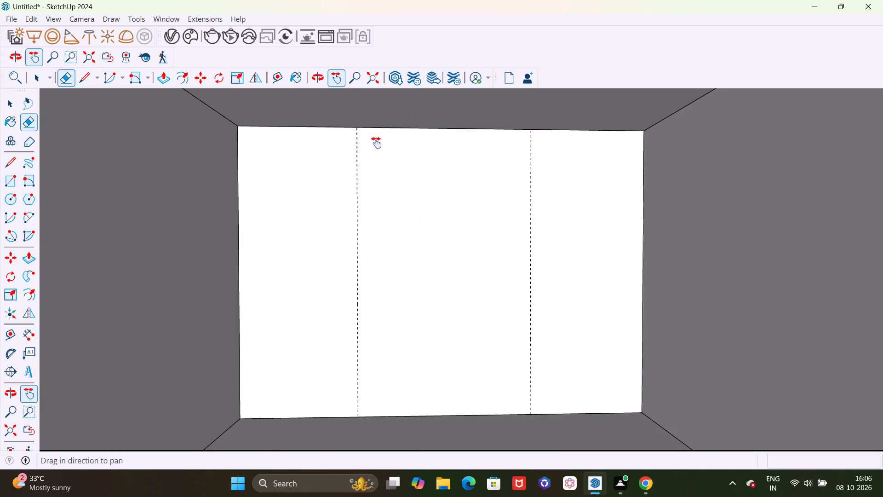
drag(413, 158, 413, 298)
middle_drag(436, 381, 428, 318)
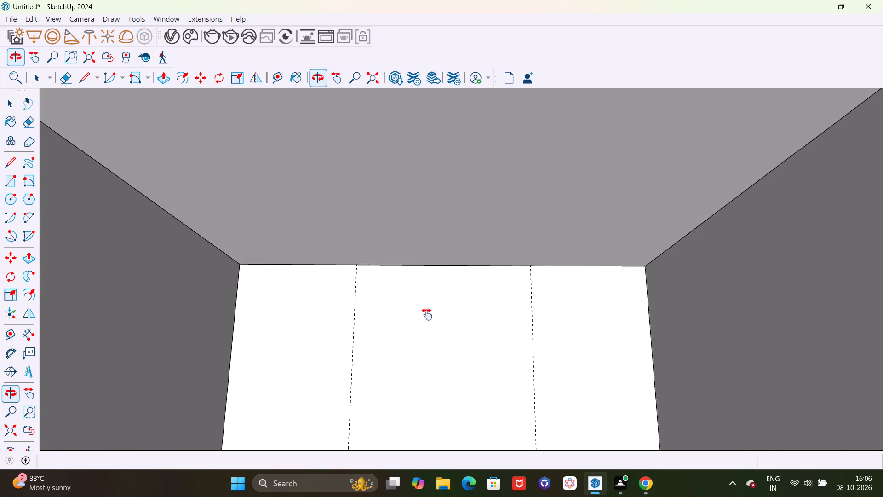
drag(419, 246, 418, 290)
scroll(418, 290, down, 1)
middle_drag(430, 362, 427, 354)
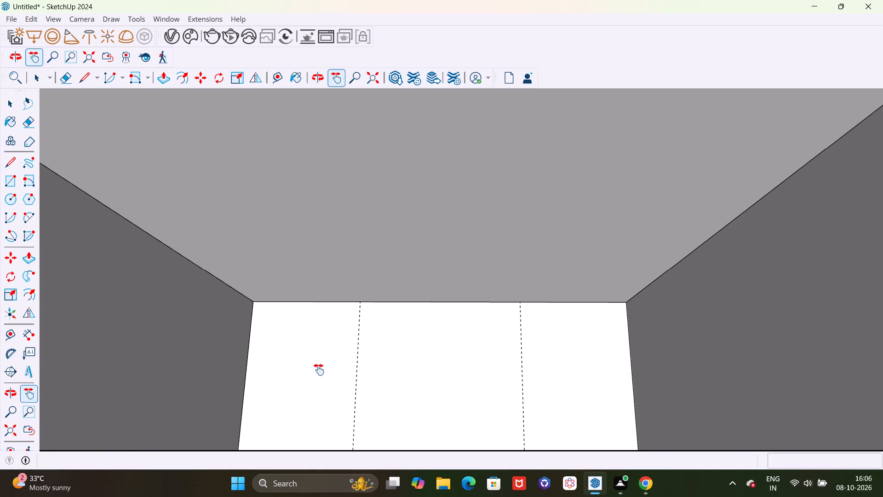
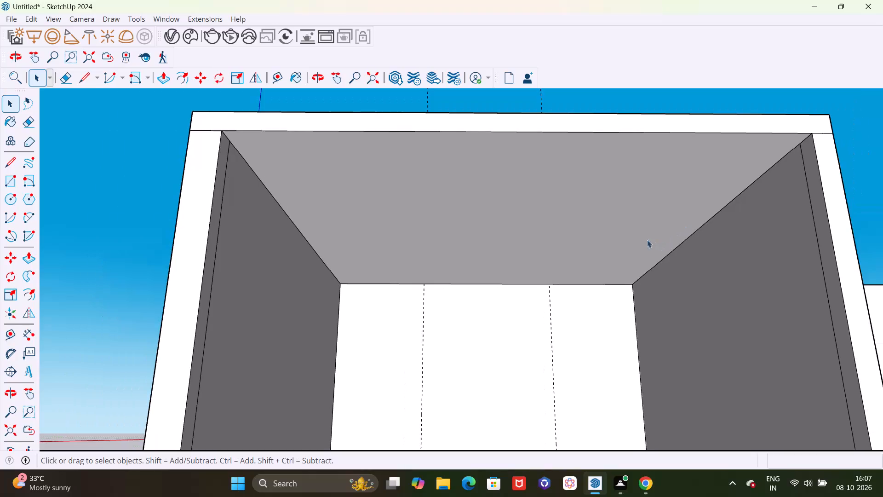
Add a guide along the corner room's ceiling, 4' from the outer side wall, meeting the back wall's nearer vertical guide.
scroll(407, 284, up, 4)
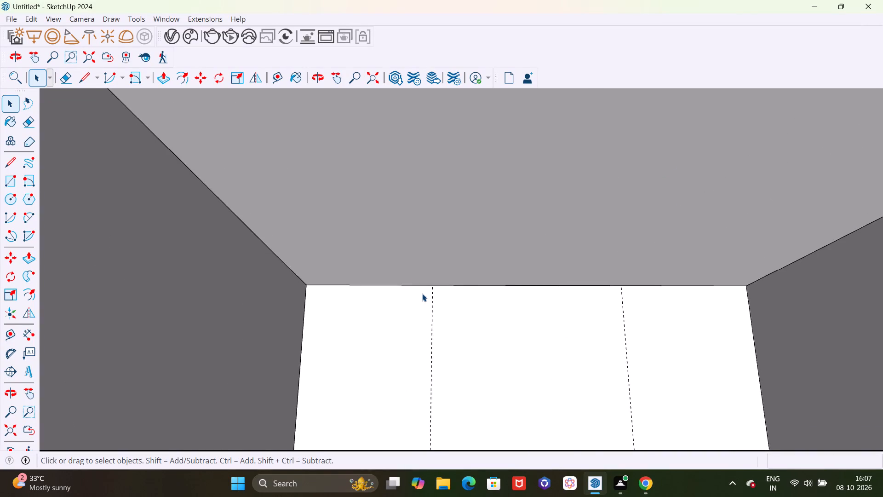
scroll(422, 294, down, 2)
key(t)
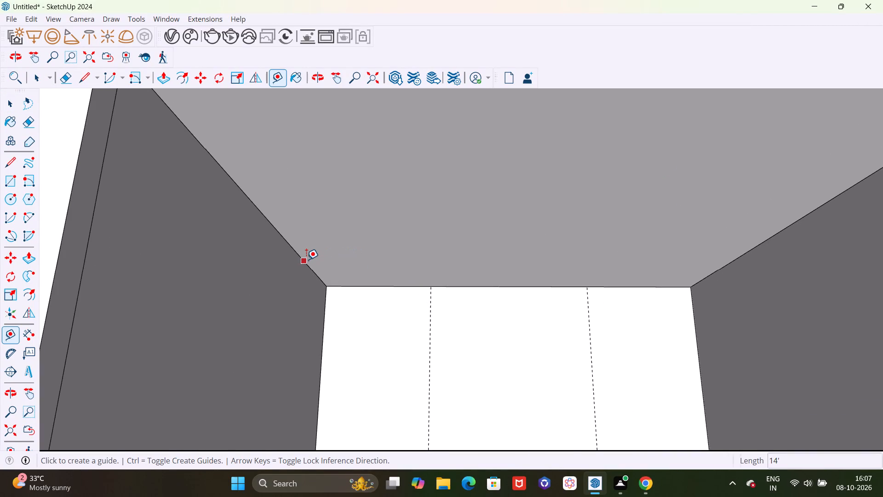
click(306, 260)
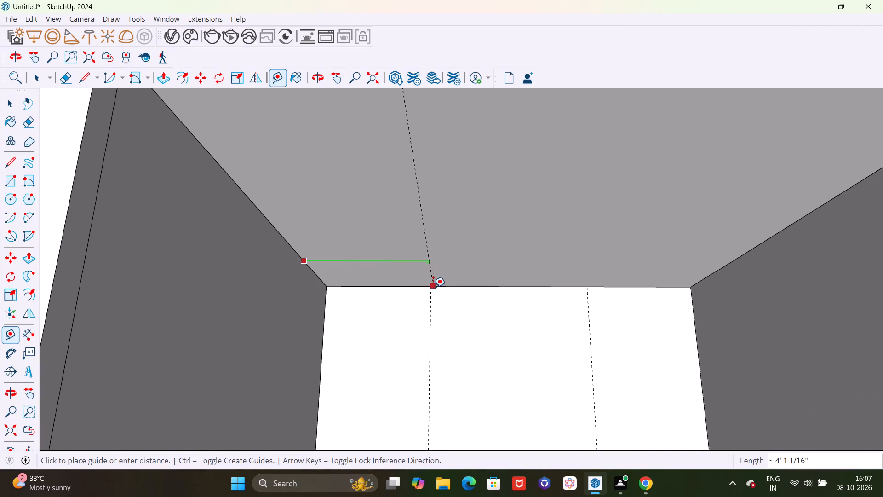
scroll(429, 286, up, 10)
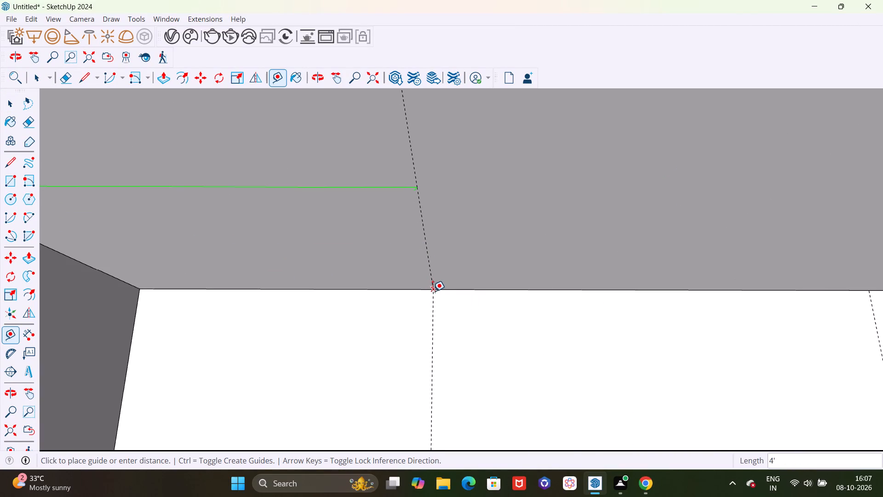
click(434, 292)
Add a parallel ceiling guide 6' from the first one, meeting the back wall's other vertical guide.
click(432, 277)
scroll(432, 277, down, 6)
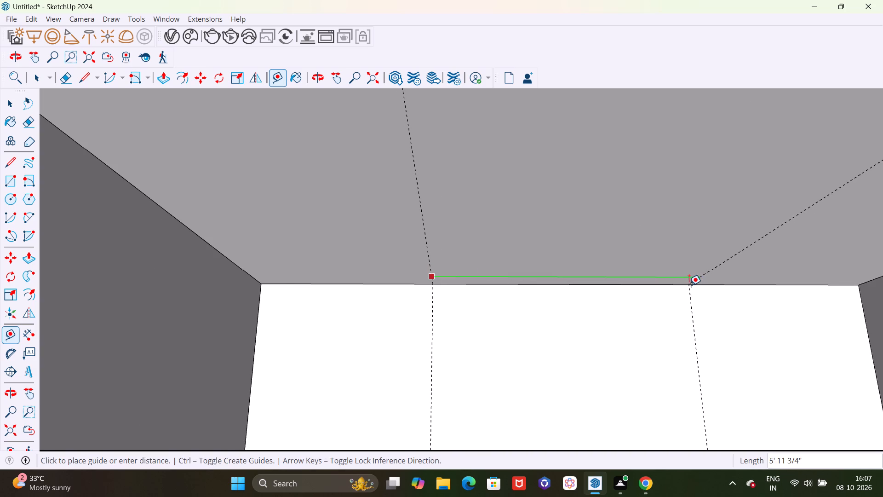
scroll(688, 285, up, 9)
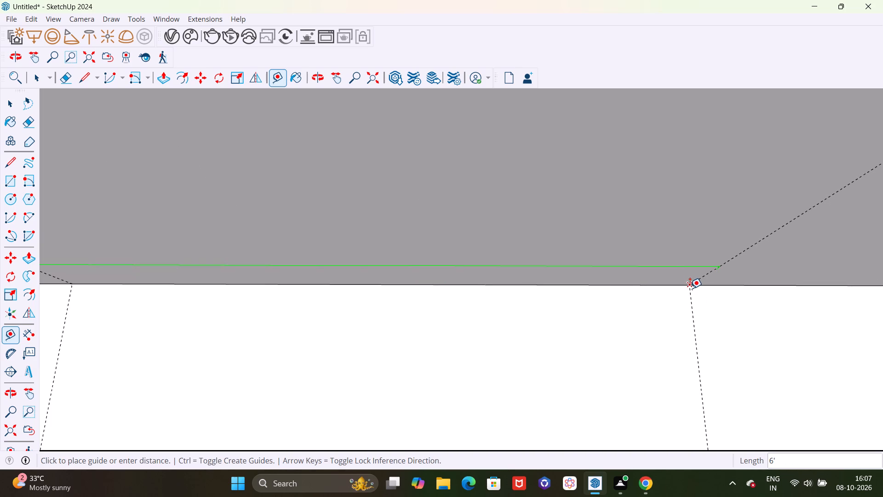
click(690, 289)
scroll(650, 284, down, 17)
scroll(608, 303, down, 2)
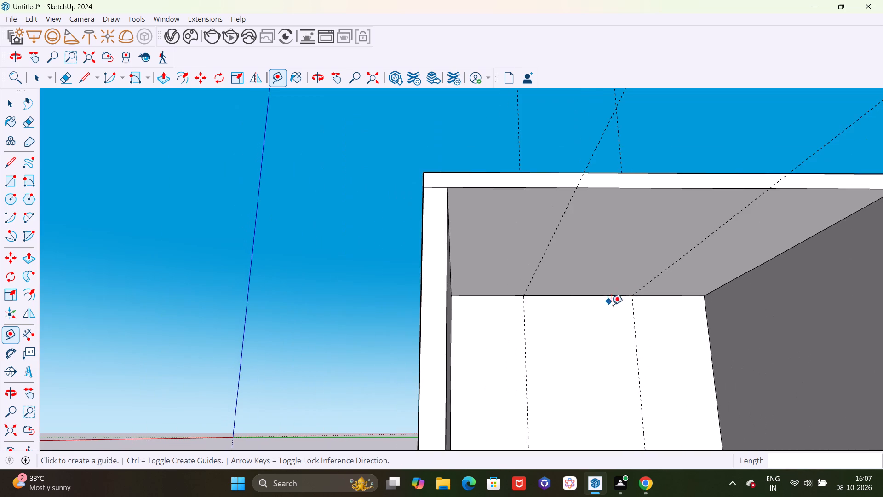
Examine the ceiling guides from the room's open front and where the vertical guides meet the ceiling and floor.
middle_drag(626, 306, 561, 305)
scroll(583, 289, down, 3)
scroll(624, 301, down, 3)
middle_drag(616, 299, 625, 325)
scroll(634, 283, up, 5)
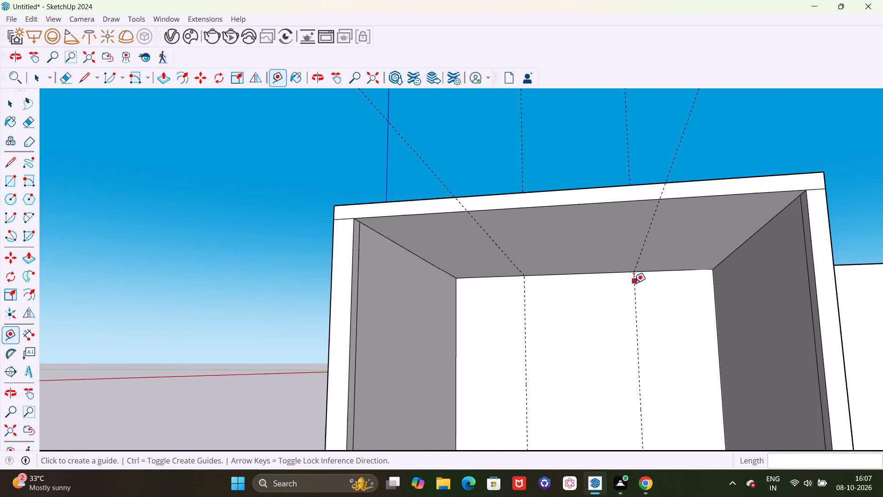
key(space)
scroll(615, 281, down, 3)
scroll(604, 289, up, 2)
middle_drag(614, 295, 633, 300)
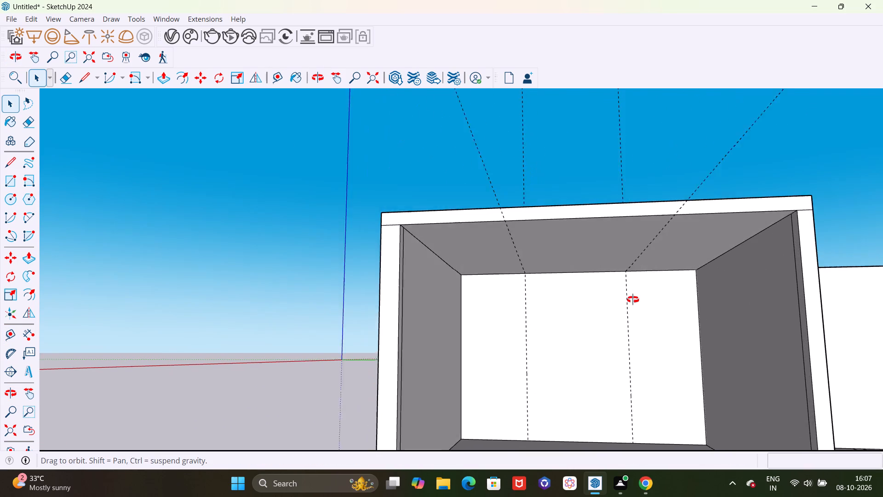
middle_drag(633, 300, 632, 303)
scroll(618, 336, up, 2)
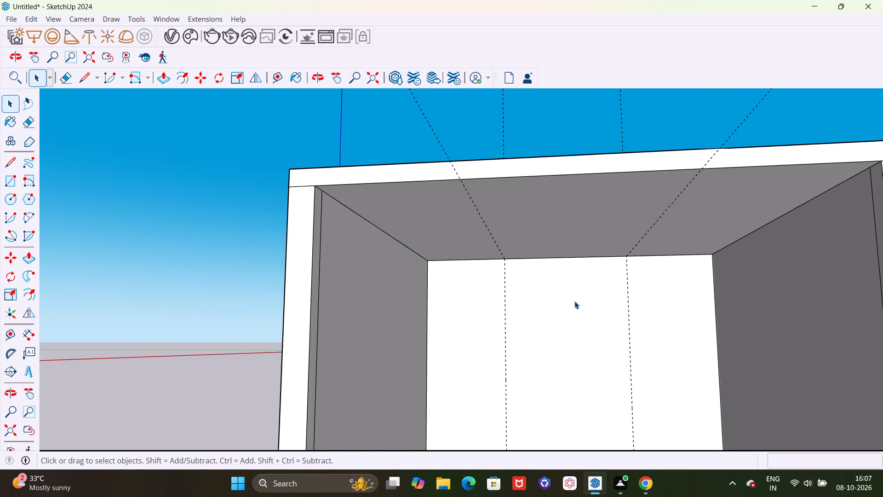
scroll(574, 301, down, 2)
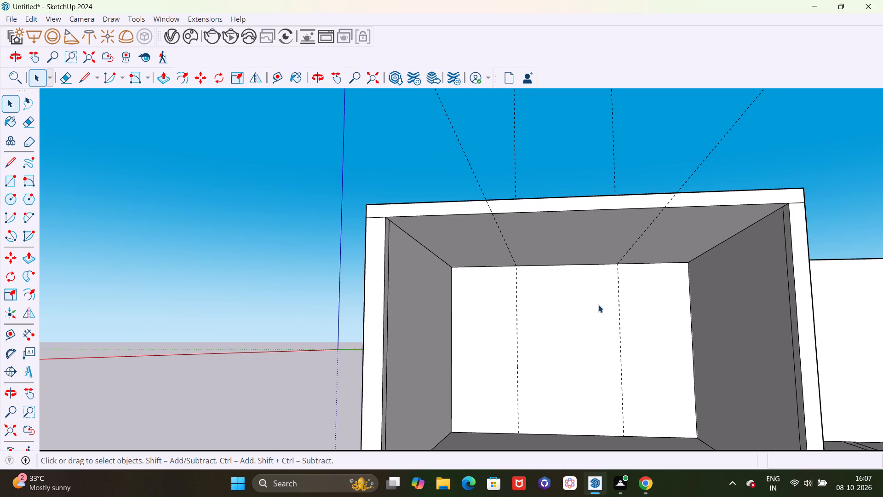
middle_drag(593, 315, 593, 311)
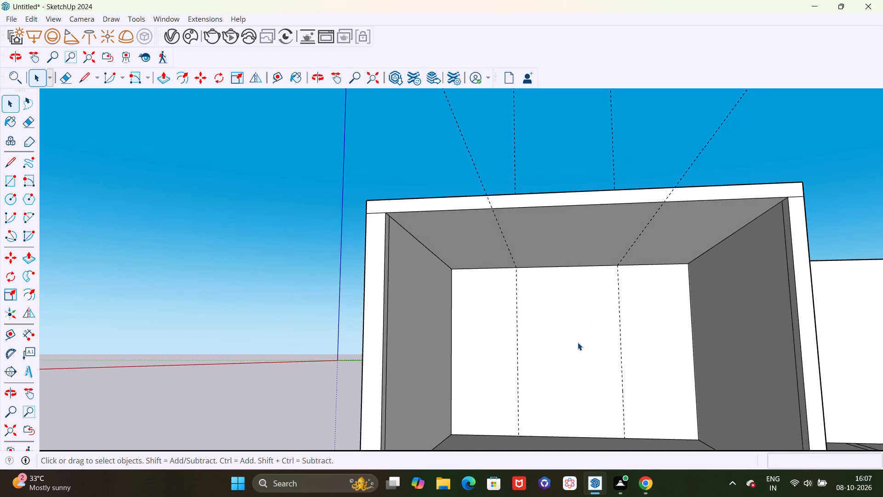
scroll(578, 342, up, 4)
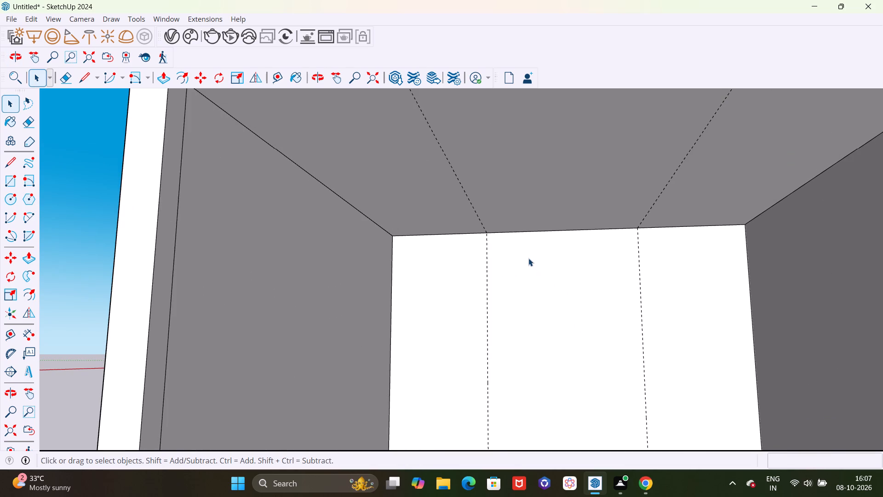
scroll(528, 257, down, 3)
middle_drag(528, 257, 545, 263)
scroll(505, 270, up, 1)
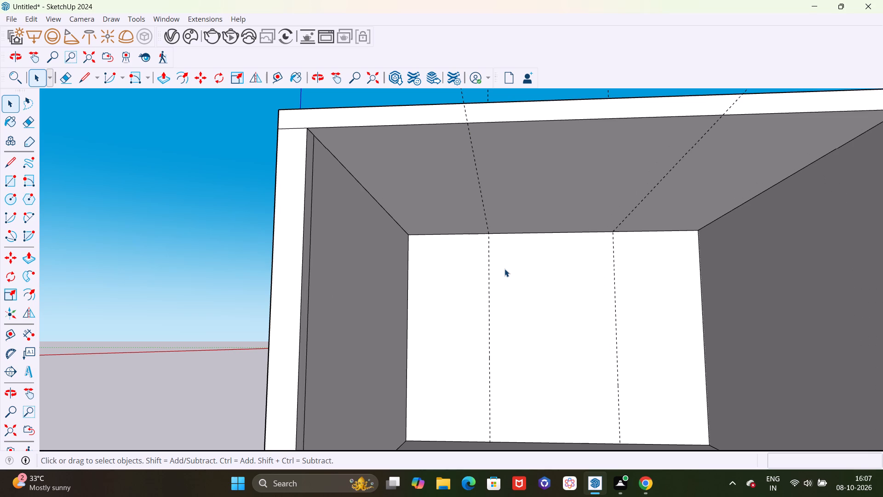
scroll(505, 269, up, 1)
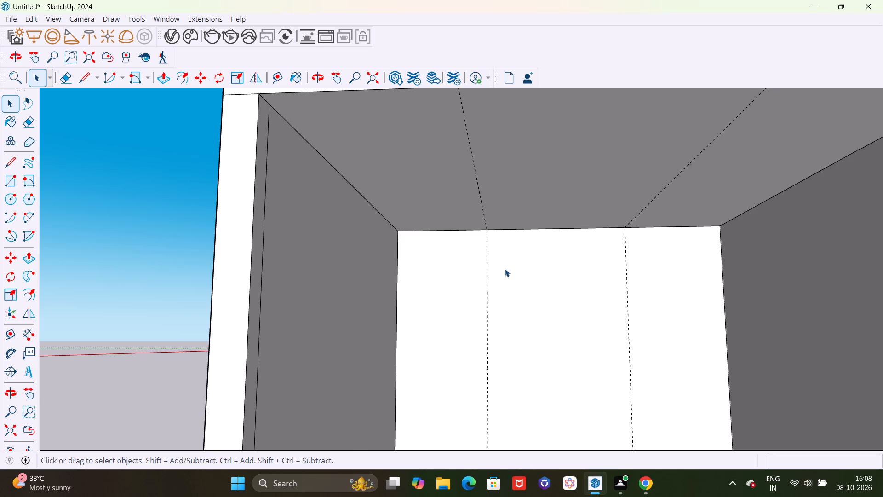
scroll(505, 269, down, 5)
middle_drag(506, 263, 505, 315)
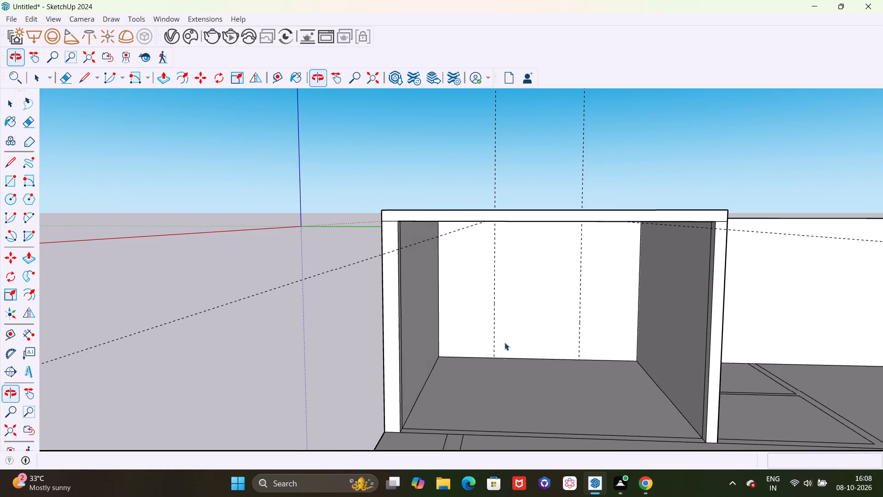
scroll(505, 370, up, 5)
middle_drag(509, 325, 507, 353)
scroll(492, 357, up, 10)
scroll(492, 323, down, 4)
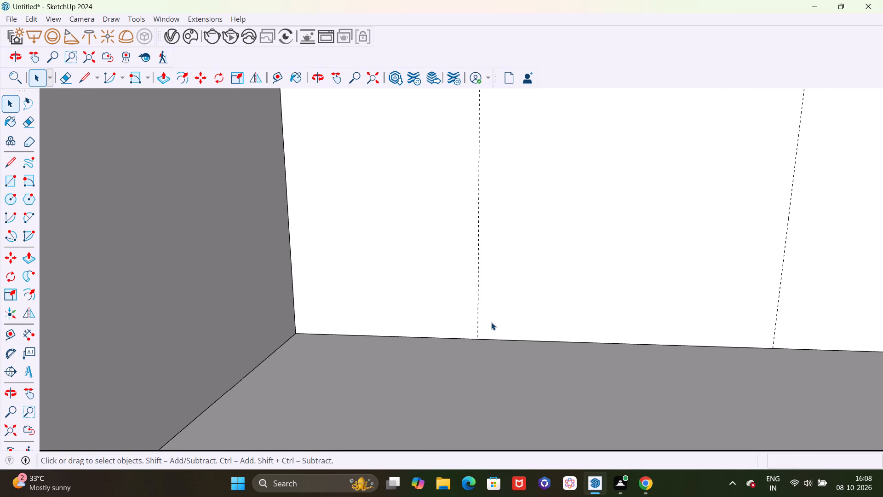
middle_drag(494, 315, 494, 339)
scroll(487, 347, up, 10)
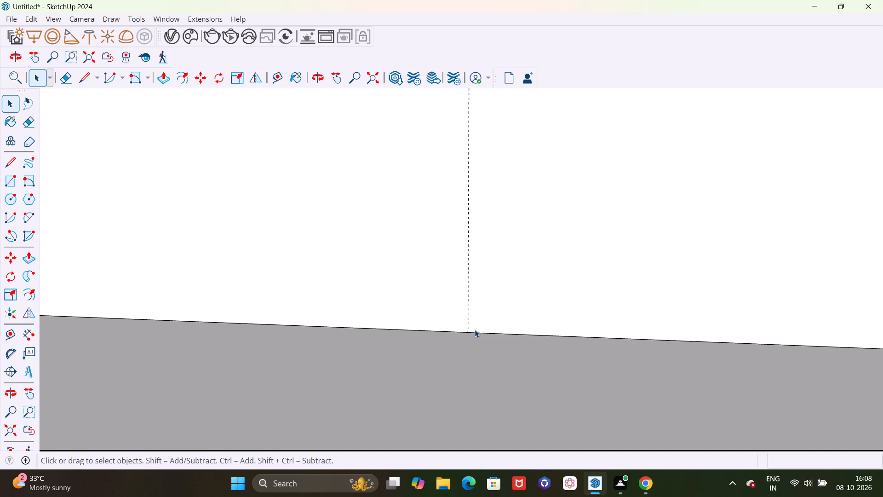
scroll(467, 335, up, 3)
scroll(457, 333, down, 17)
scroll(441, 357, down, 4)
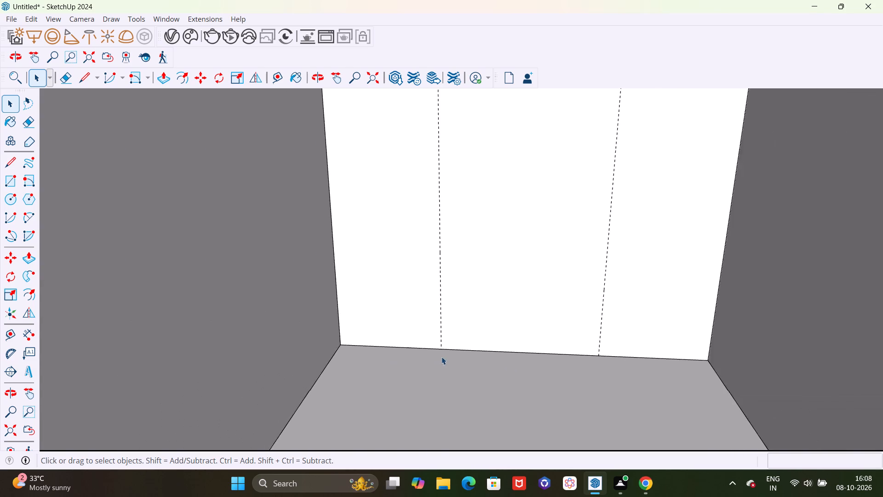
Draw a 6' by 10' rectangle on the back wall between the two vertical guides, from floor to ceiling.
middle_drag(478, 366, 491, 321)
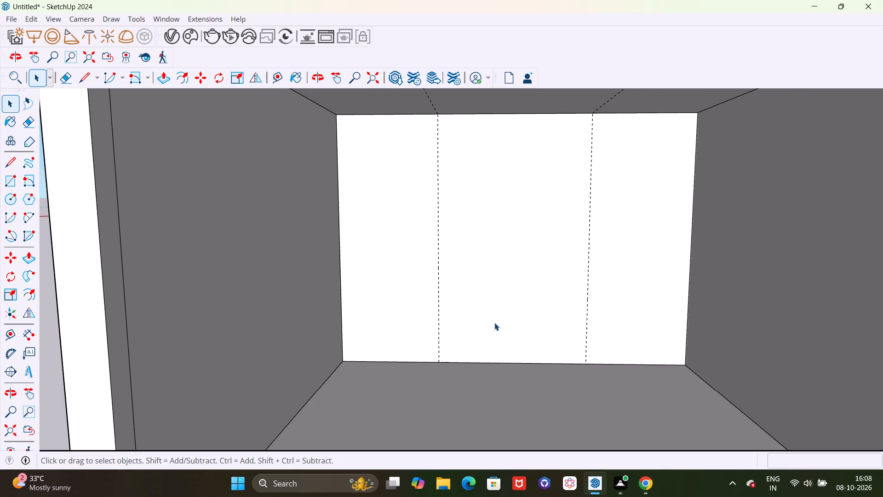
key(r)
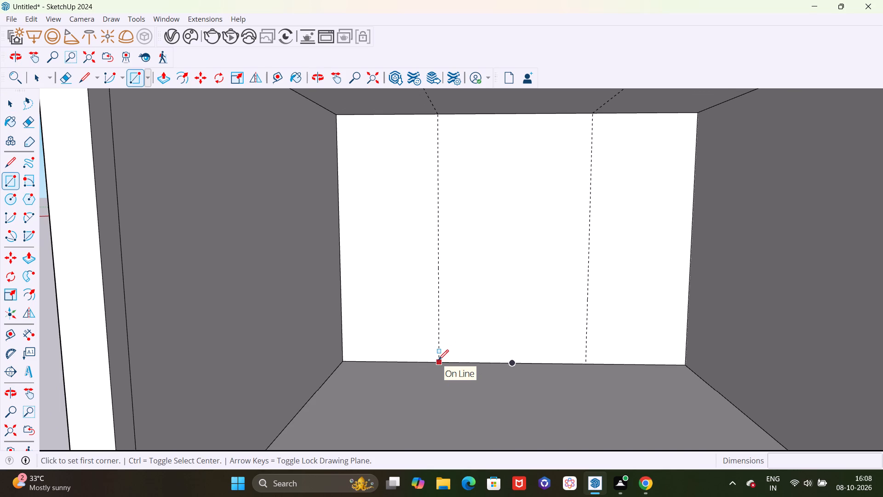
scroll(438, 360, up, 9)
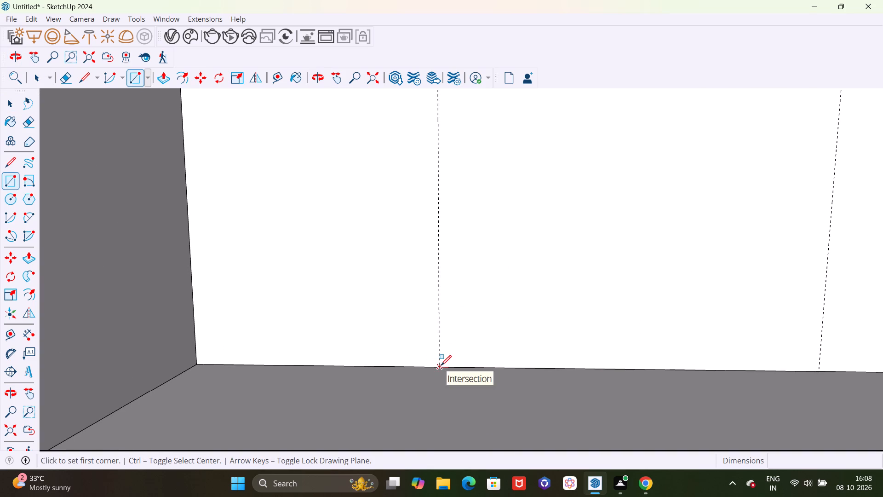
click(441, 365)
scroll(441, 364, down, 11)
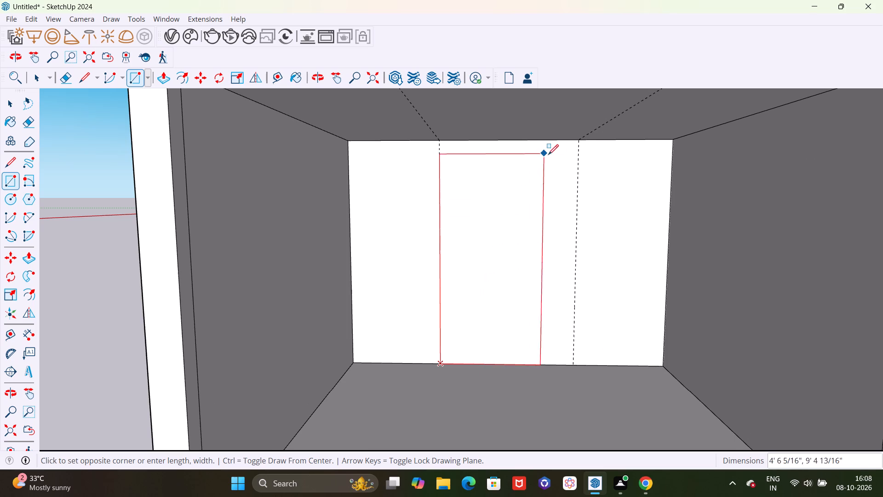
click(579, 139)
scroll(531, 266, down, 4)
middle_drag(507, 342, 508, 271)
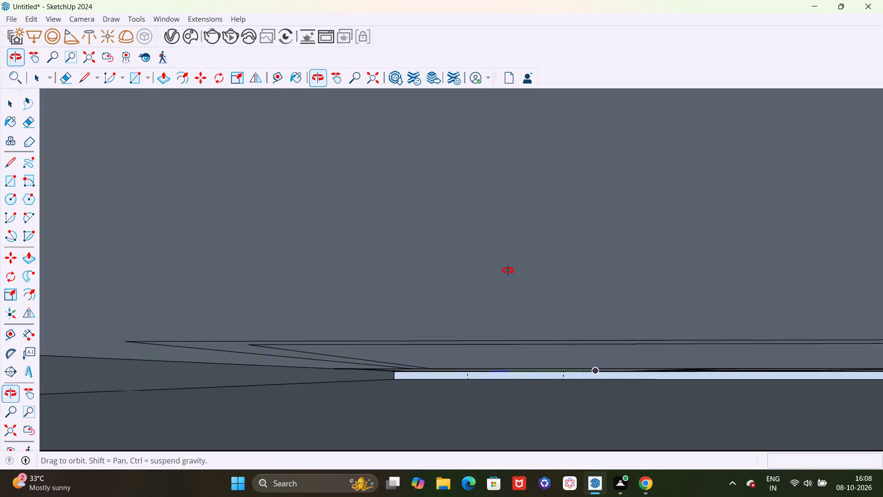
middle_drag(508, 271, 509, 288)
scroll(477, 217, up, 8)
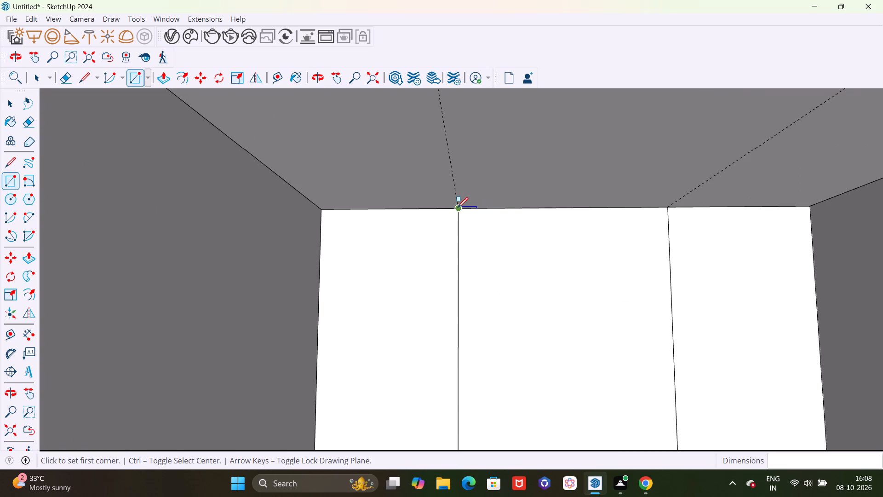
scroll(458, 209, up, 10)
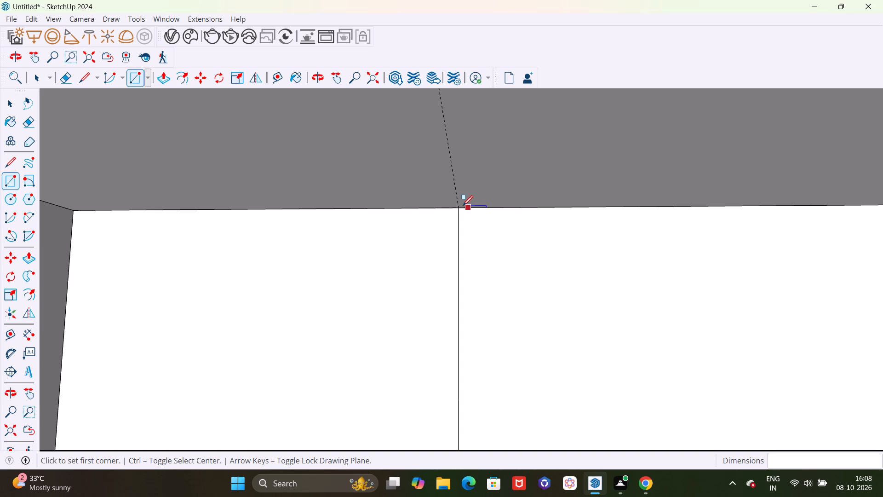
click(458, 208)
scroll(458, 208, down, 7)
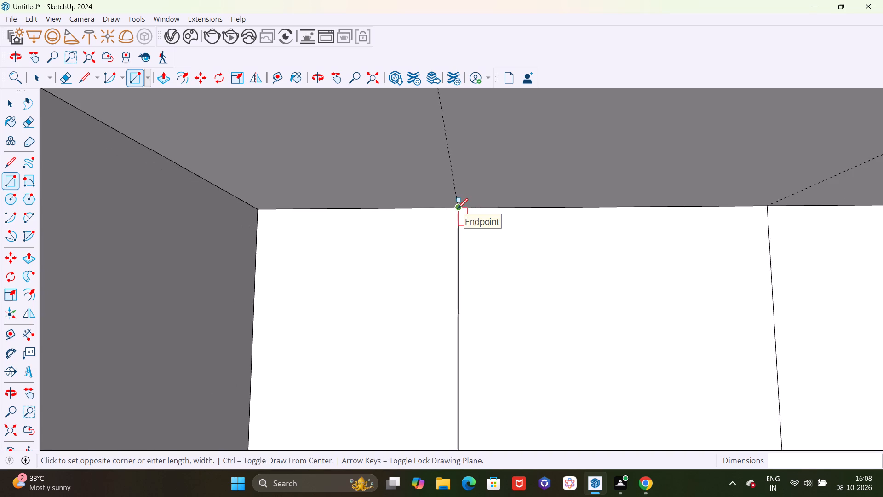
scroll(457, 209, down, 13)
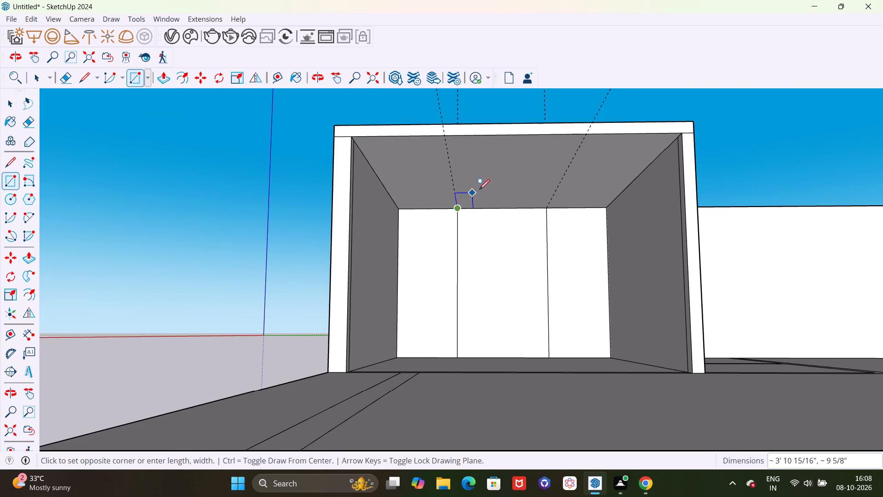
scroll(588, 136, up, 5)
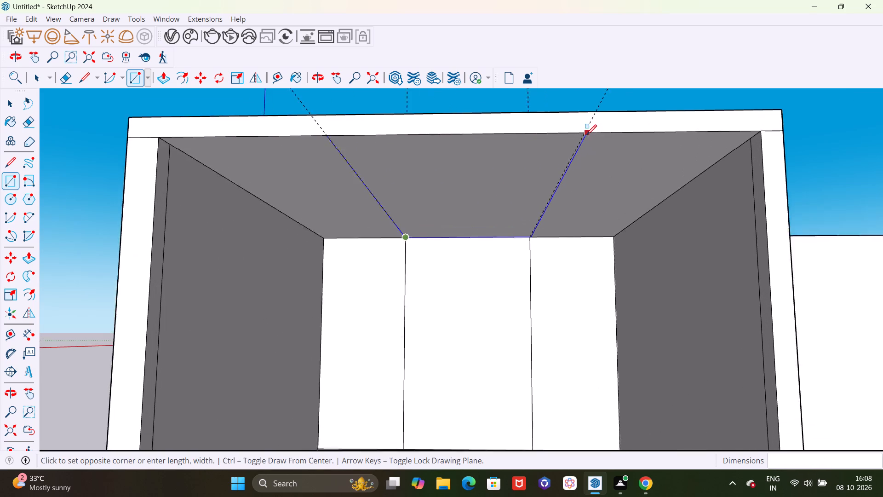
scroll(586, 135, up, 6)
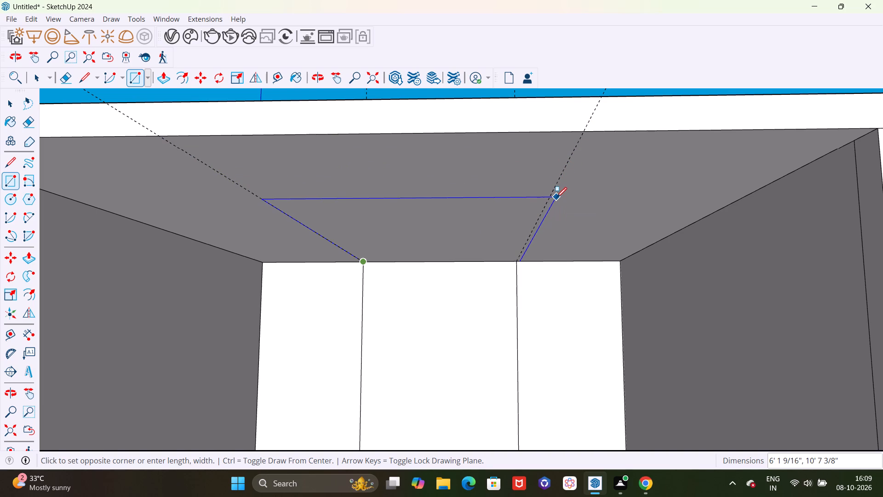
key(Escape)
Add a guide across the corner room's ceiling, parallel to the back wall's top edge and 10' from it.
scroll(556, 199, down, 8)
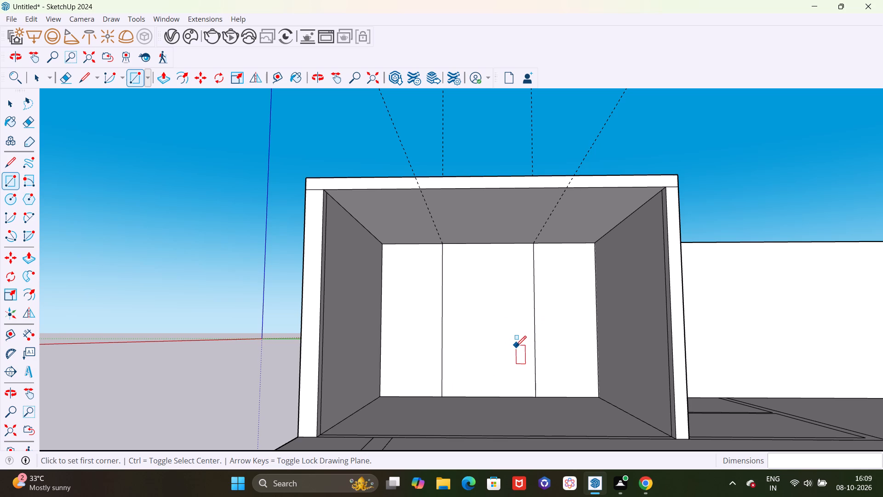
scroll(504, 322, down, 2)
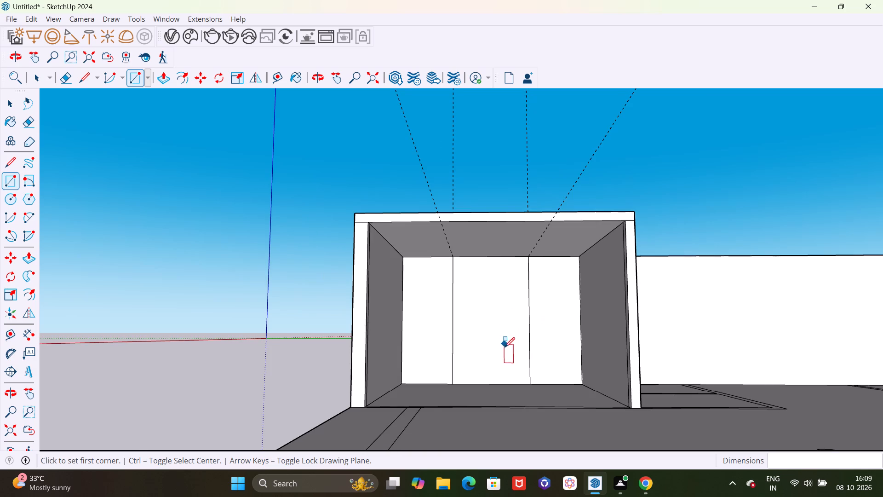
middle_drag(505, 347, 501, 335)
scroll(487, 246, up, 8)
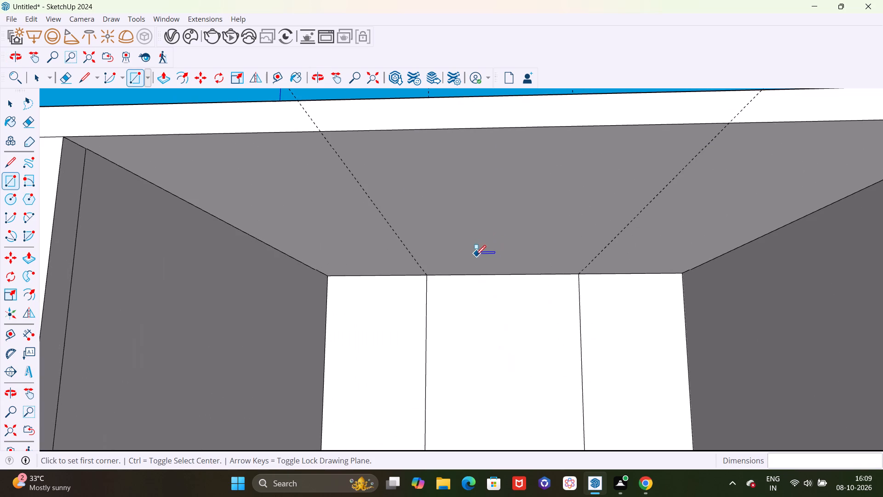
scroll(524, 287, down, 4)
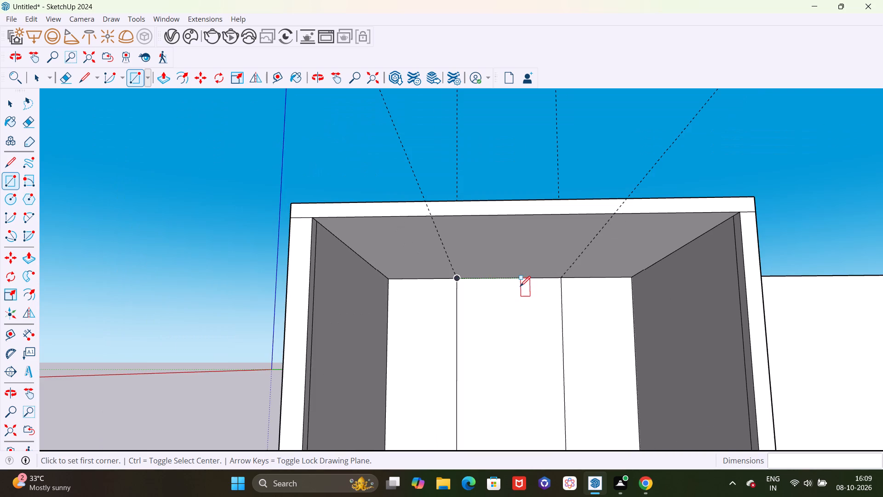
key(t)
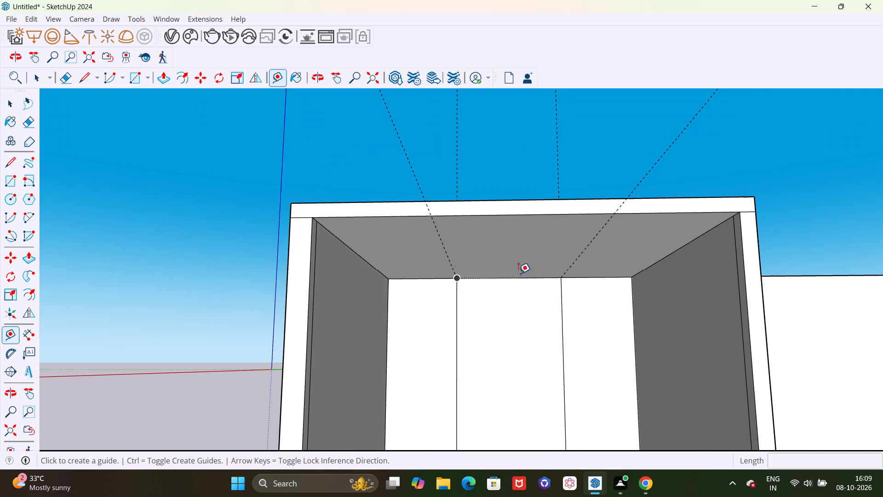
click(516, 278)
middle_drag(517, 263, 515, 203)
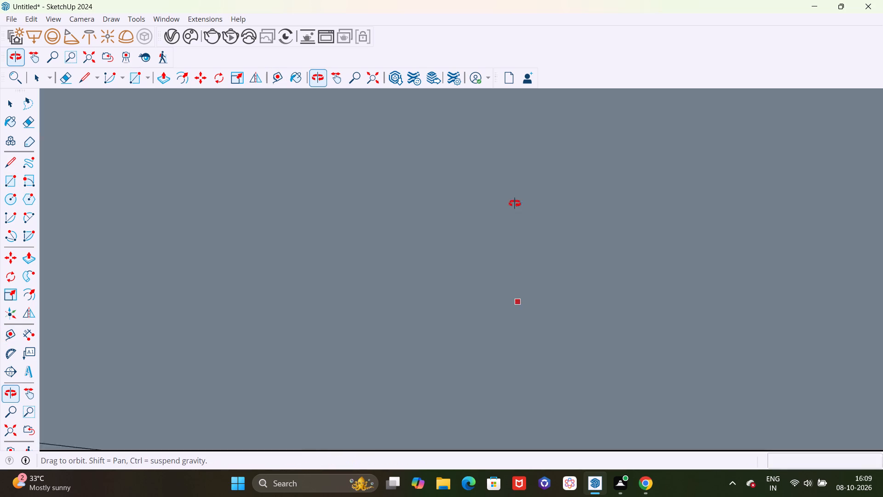
middle_drag(515, 203, 563, 227)
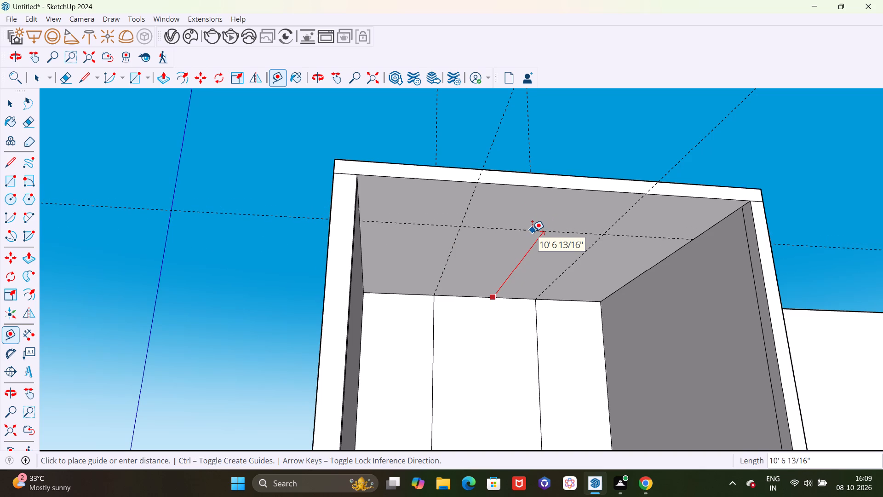
key(1)
text(0')
key(Return)
Examine the corner room's ceiling guides and back wall panels from the open front and from farther out over the plot.
scroll(474, 266, down, 3)
middle_drag(510, 296, 519, 366)
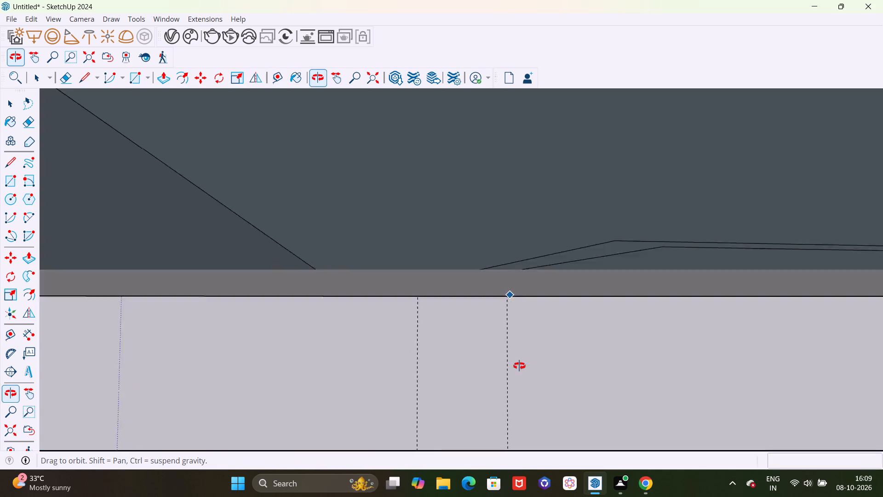
middle_drag(519, 366, 519, 378)
scroll(541, 361, down, 13)
key(space)
scroll(562, 356, down, 7)
scroll(633, 371, down, 3)
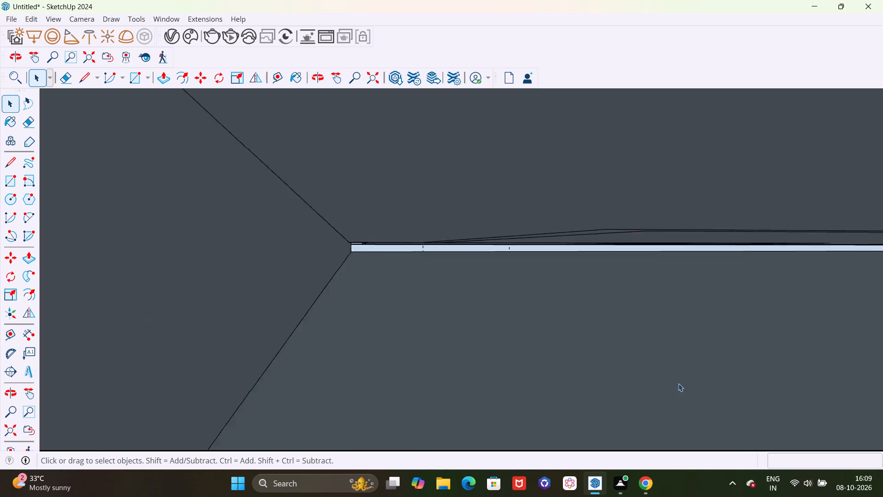
scroll(678, 383, down, 4)
scroll(533, 364, down, 20)
scroll(533, 364, down, 15)
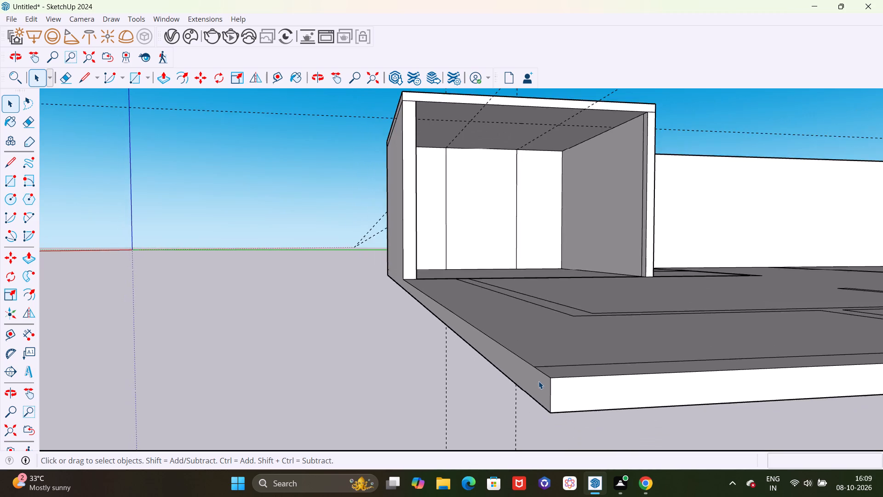
scroll(539, 381, down, 15)
scroll(572, 286, up, 9)
scroll(542, 346, down, 4)
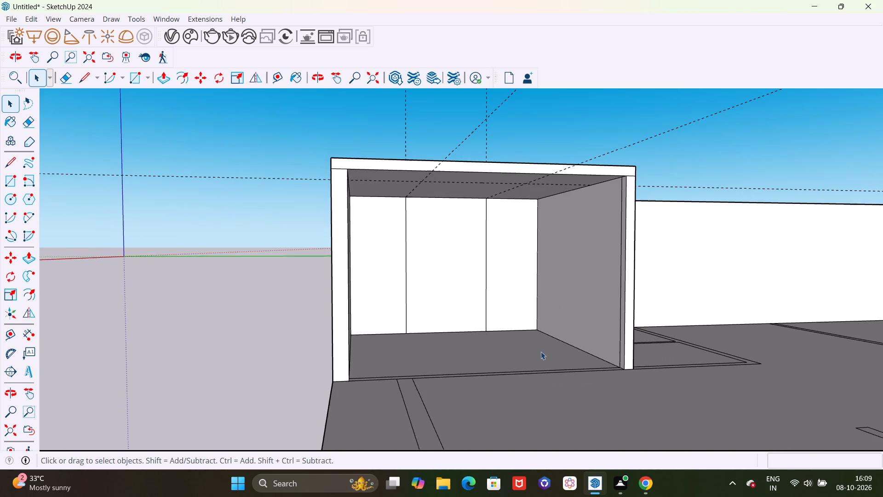
middle_drag(542, 357, 518, 337)
scroll(480, 222, up, 5)
scroll(453, 312, down, 5)
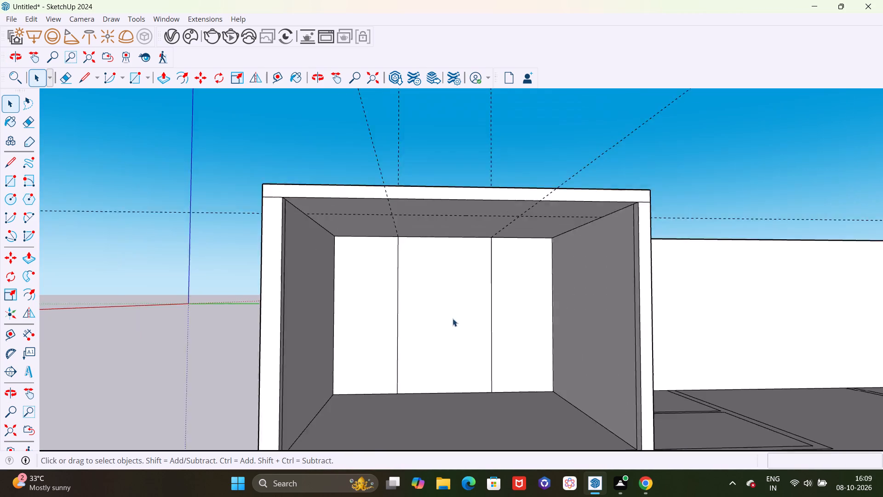
middle_drag(459, 321, 454, 272)
middle_drag(470, 328, 547, 410)
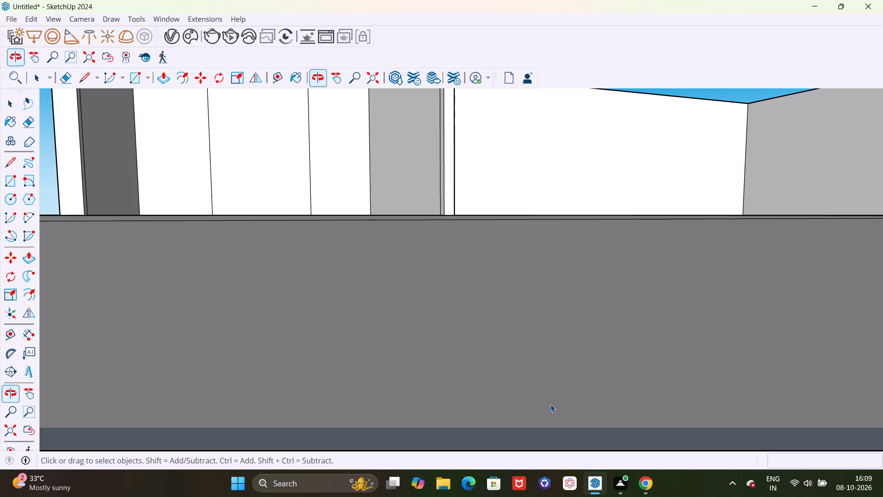
scroll(549, 406, up, 1)
scroll(566, 402, down, 7)
scroll(583, 401, down, 20)
scroll(583, 401, down, 15)
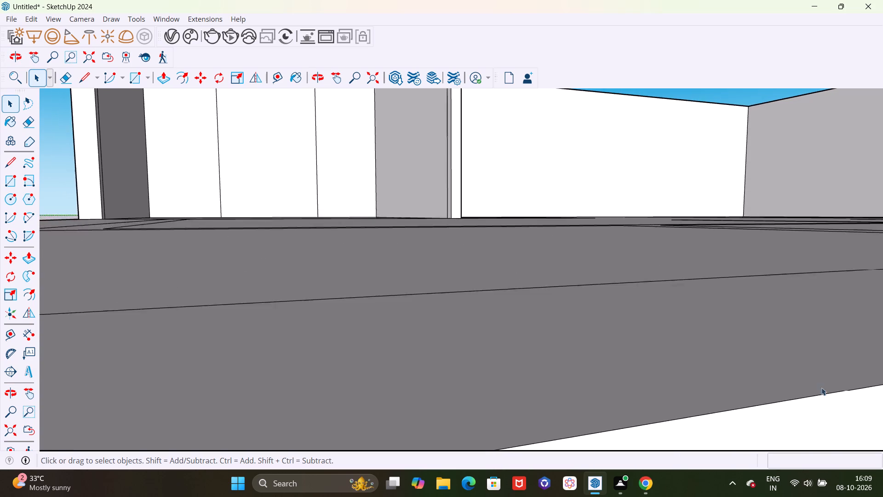
scroll(821, 387, down, 20)
scroll(821, 387, down, 20)
scroll(821, 387, down, 10)
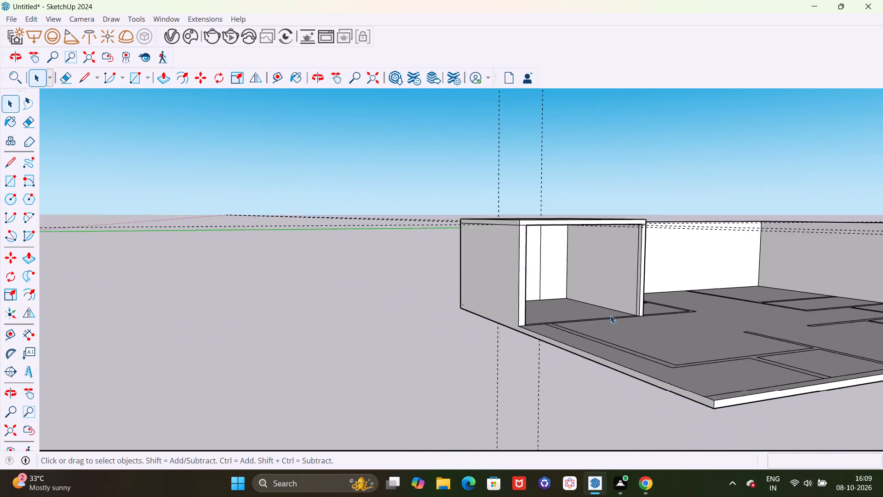
scroll(610, 315, down, 3)
Copy the corner room's three back wall panels with their edges about 75' 6" along the green axis, clear of the house.
scroll(642, 300, up, 5)
scroll(568, 241, up, 6)
scroll(553, 301, up, 1)
middle_drag(553, 301, 485, 247)
scroll(467, 180, up, 1)
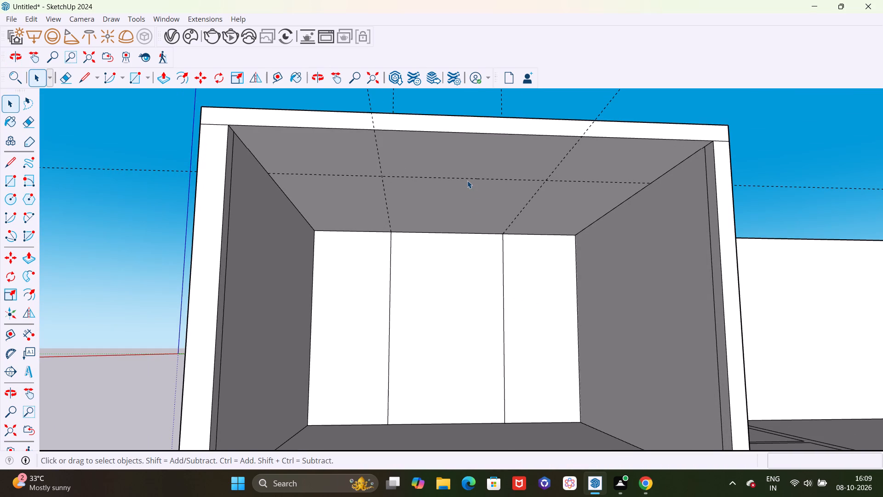
double_click(439, 295)
double_click(358, 309)
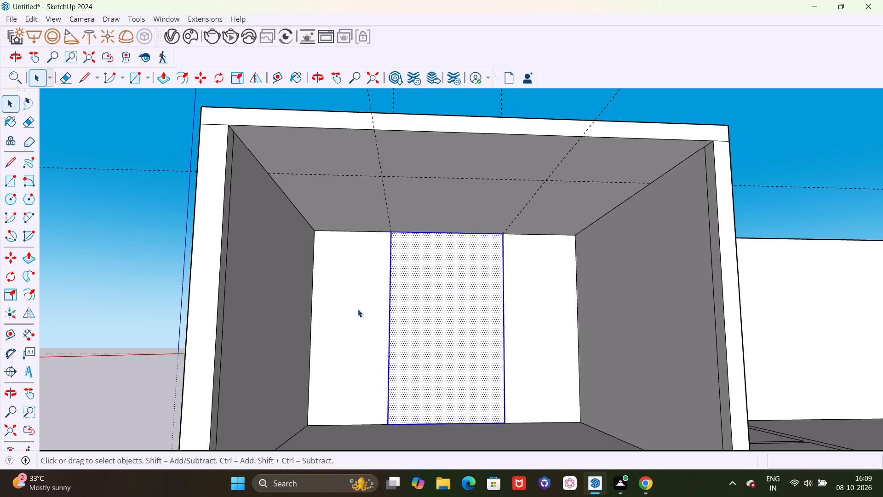
shift+double_click(464, 289)
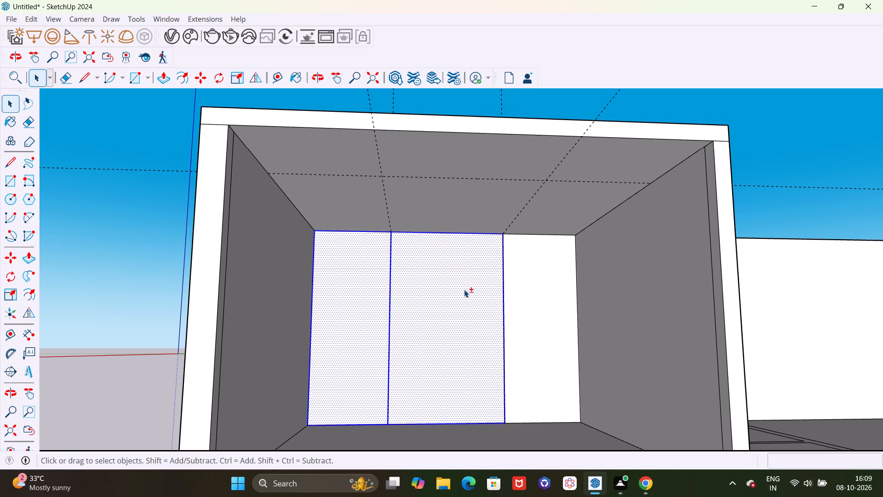
shift+double_click(541, 287)
scroll(449, 276, down, 3)
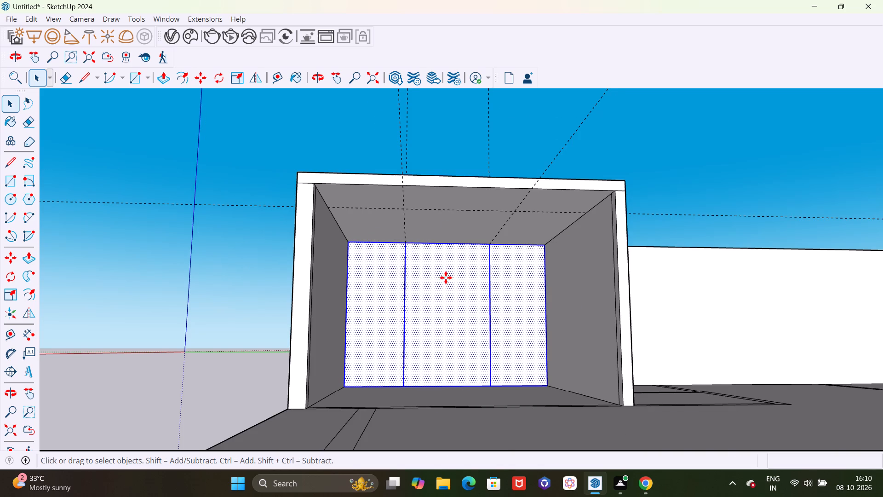
key(m)
click(345, 387)
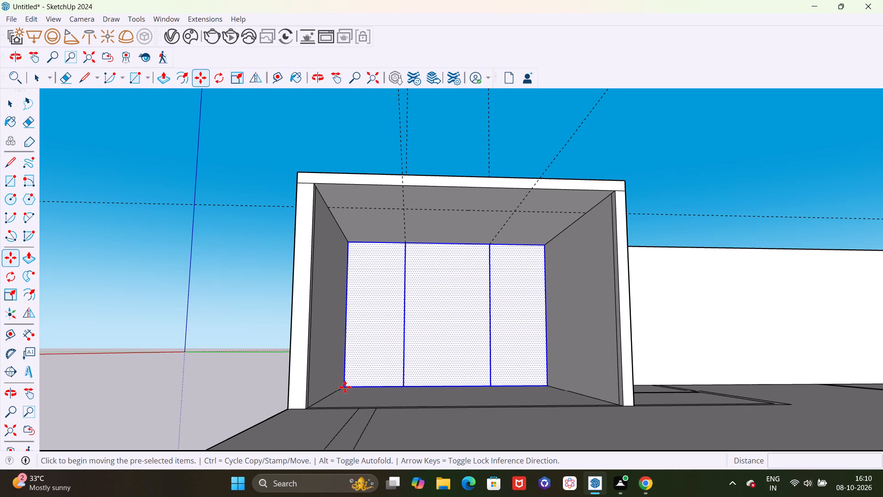
scroll(345, 387, down, 6)
scroll(453, 381, down, 8)
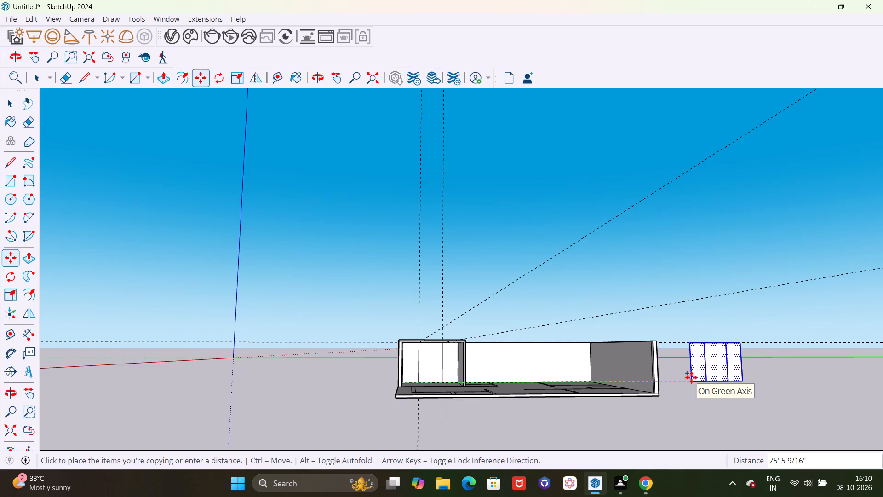
click(691, 377)
Draw a 10' by 6' rectangle on the corner room's ceiling between the guides, starting at the back wall panel's top corner.
scroll(430, 360, up, 3)
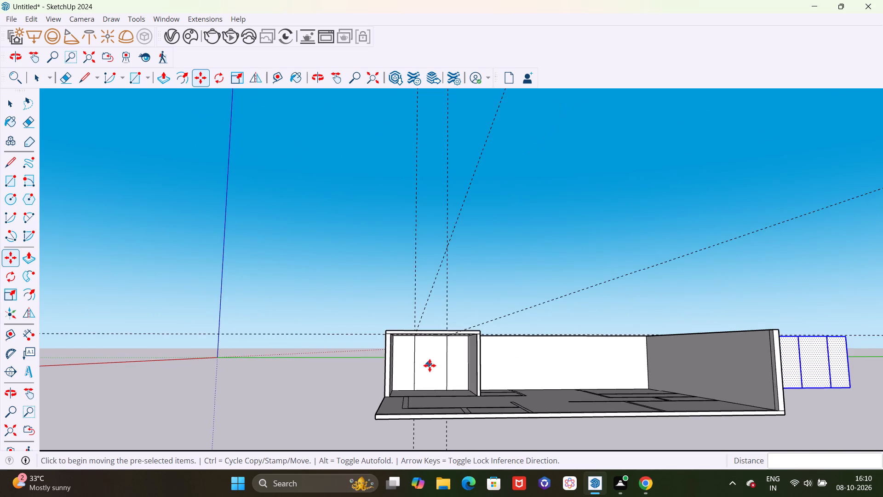
scroll(430, 365, up, 7)
middle_drag(432, 383, 433, 351)
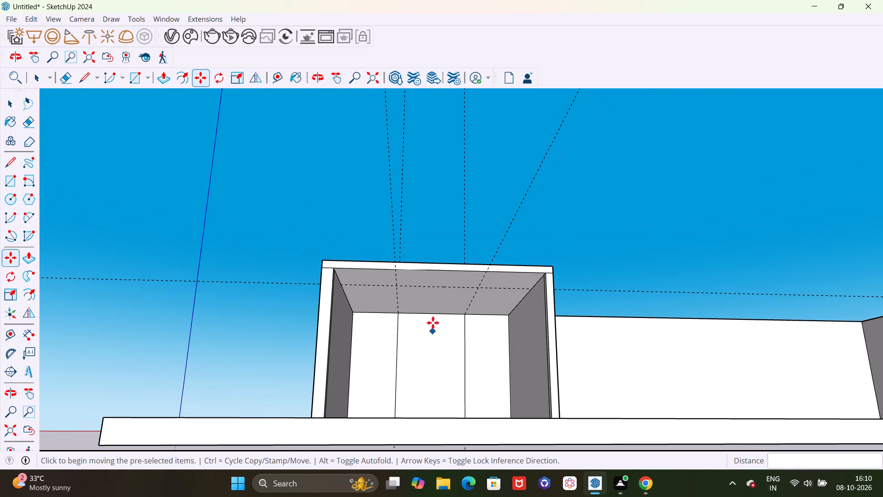
key(space)
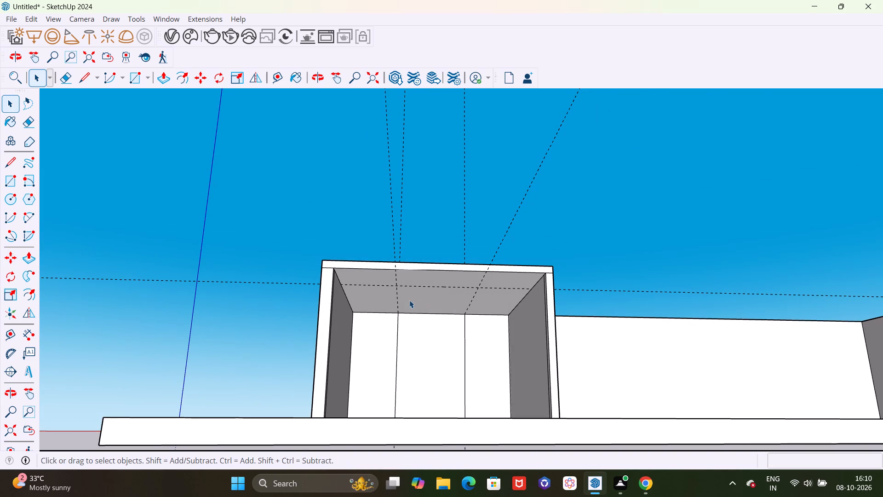
scroll(407, 297, up, 4)
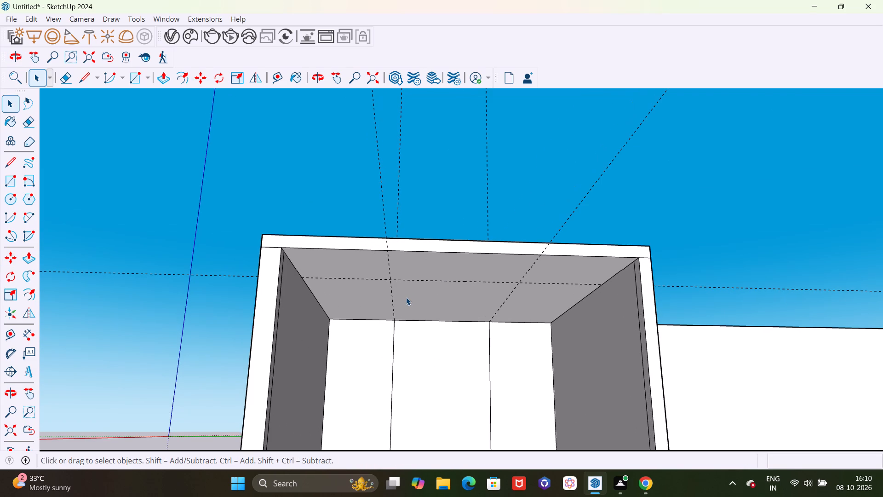
key(r)
scroll(393, 324, up, 4)
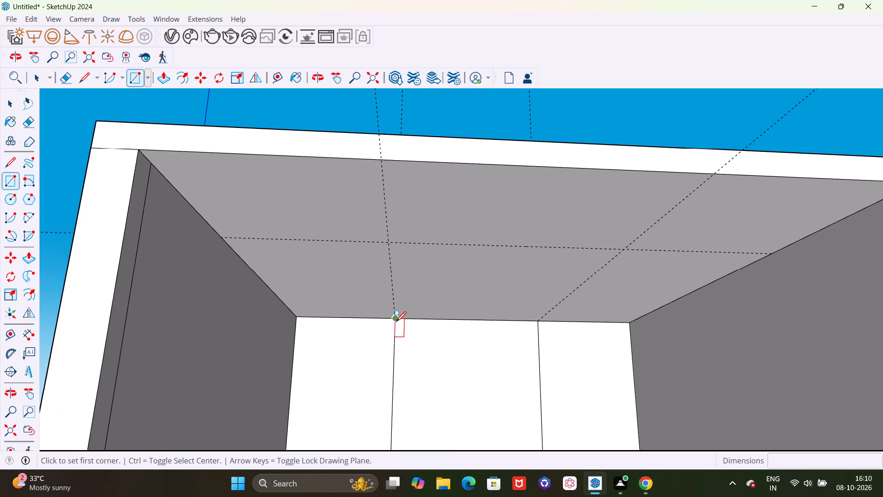
click(397, 319)
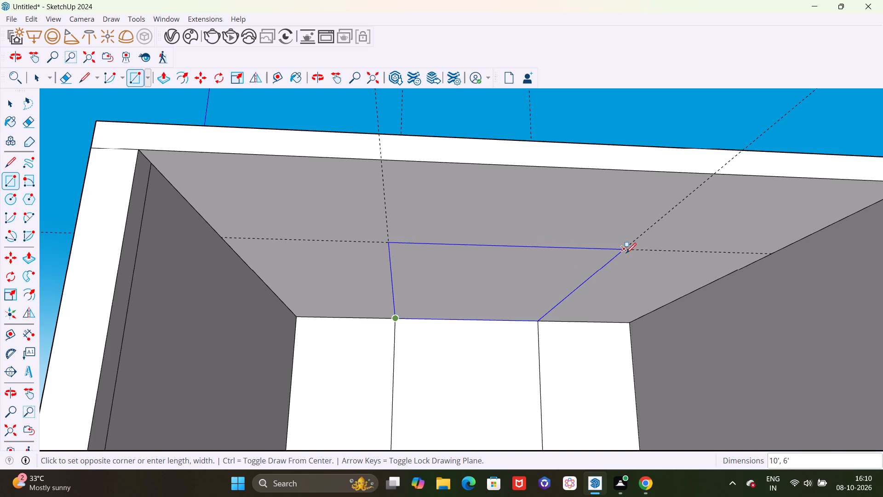
click(625, 252)
key(space)
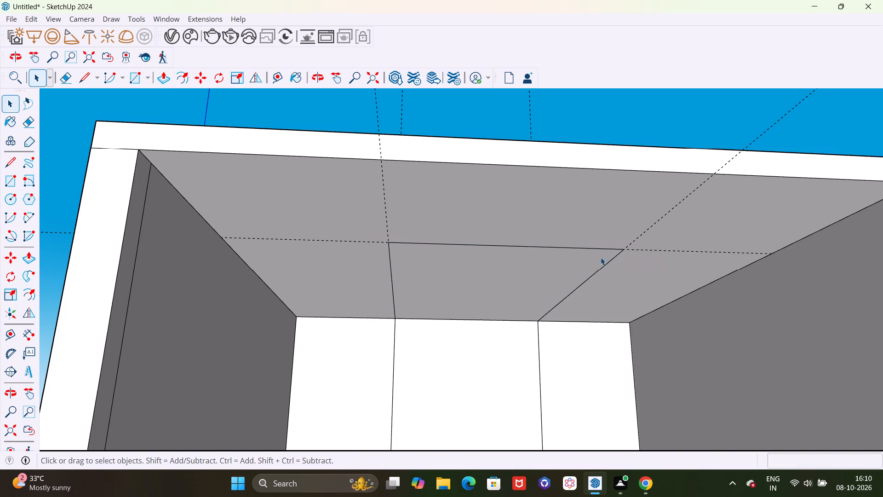
Copy both ceiling faces with their edges along the green axis onto the matching top corner of the copied back wall.
double_click(359, 270)
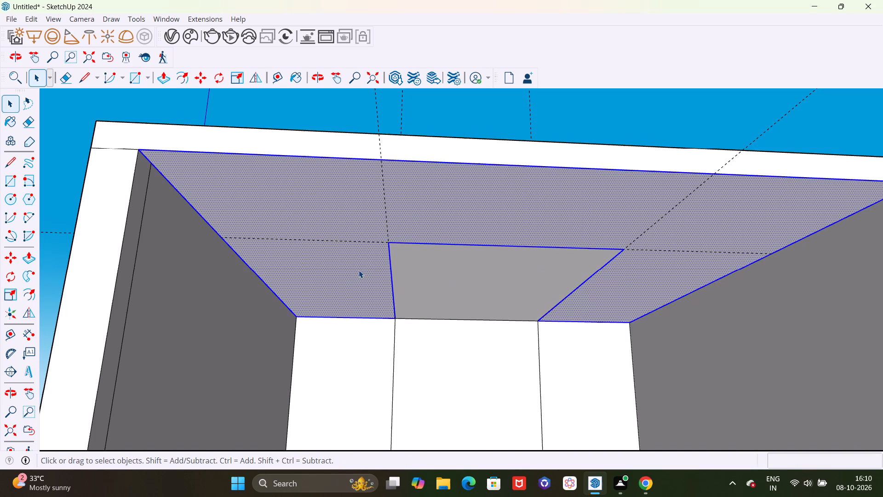
shift+double_click(508, 265)
key(m)
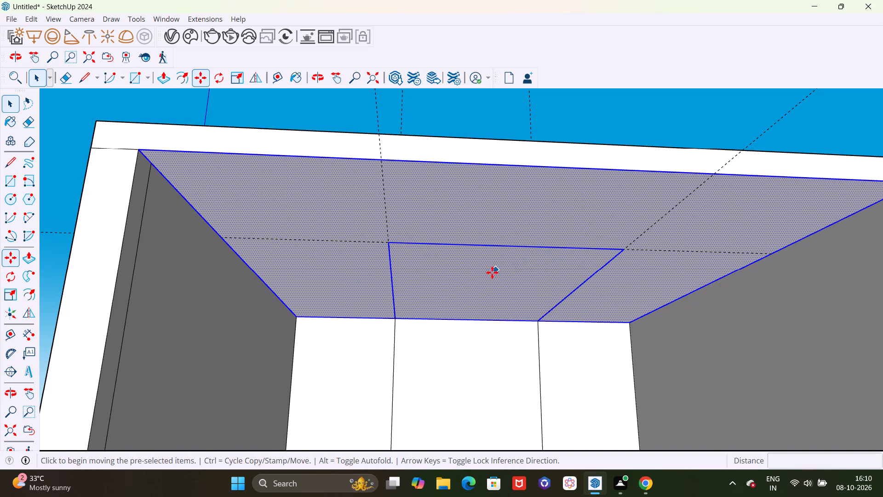
click(295, 317)
scroll(295, 317, down, 16)
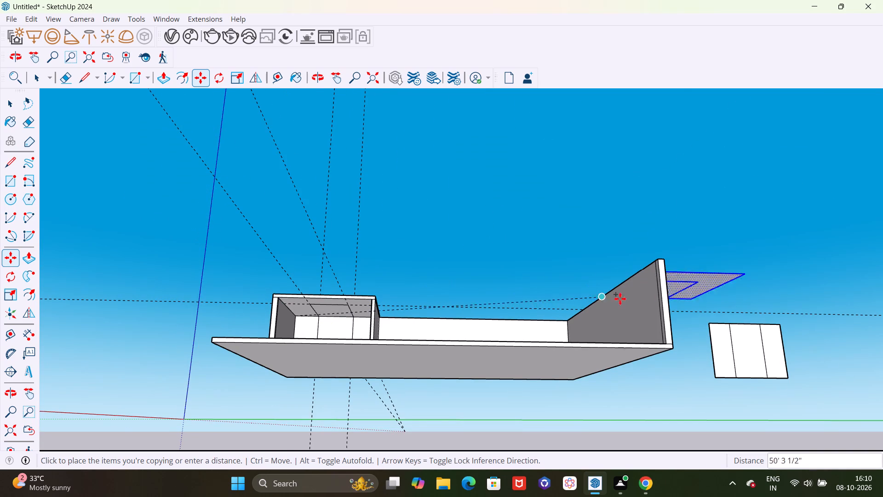
scroll(710, 316, up, 1)
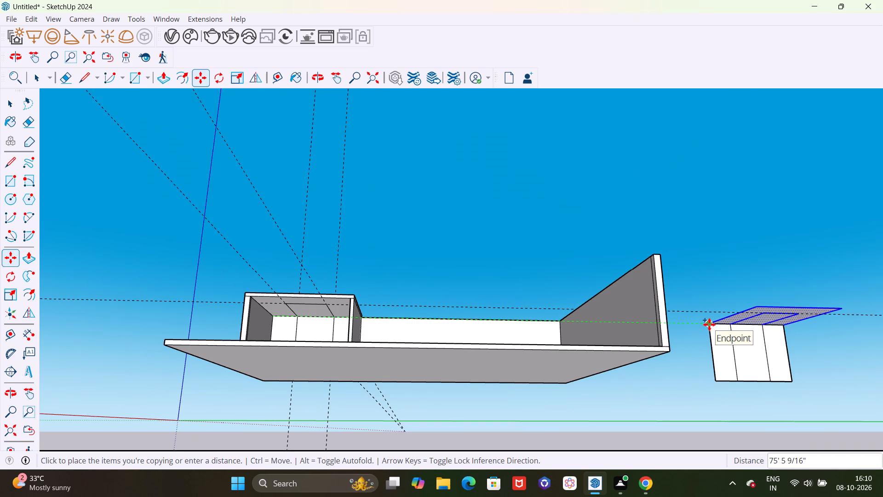
click(709, 324)
scroll(545, 306, down, 2)
key(Escape)
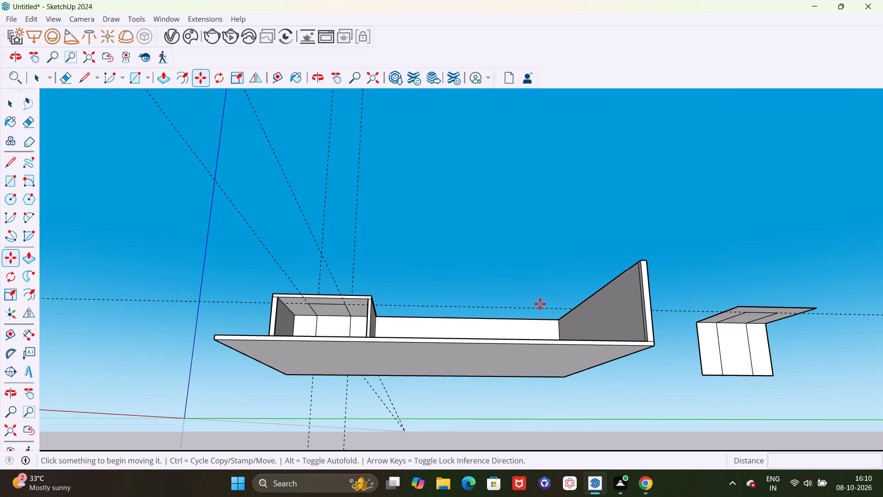
Examine the copied wall and ceiling panels beside the house from their open side.
scroll(540, 304, down, 5)
scroll(762, 343, up, 17)
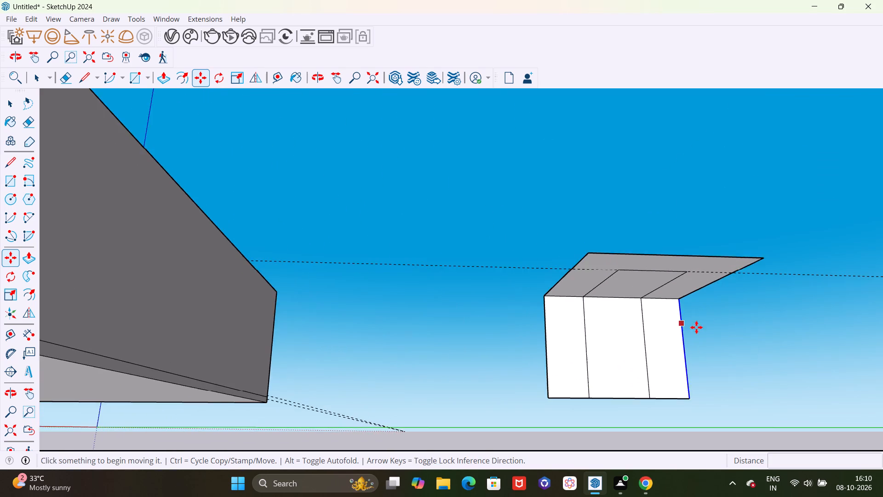
scroll(702, 335, down, 5)
middle_drag(724, 345, 648, 347)
scroll(717, 347, up, 6)
scroll(569, 280, down, 6)
scroll(756, 314, up, 5)
scroll(587, 266, down, 6)
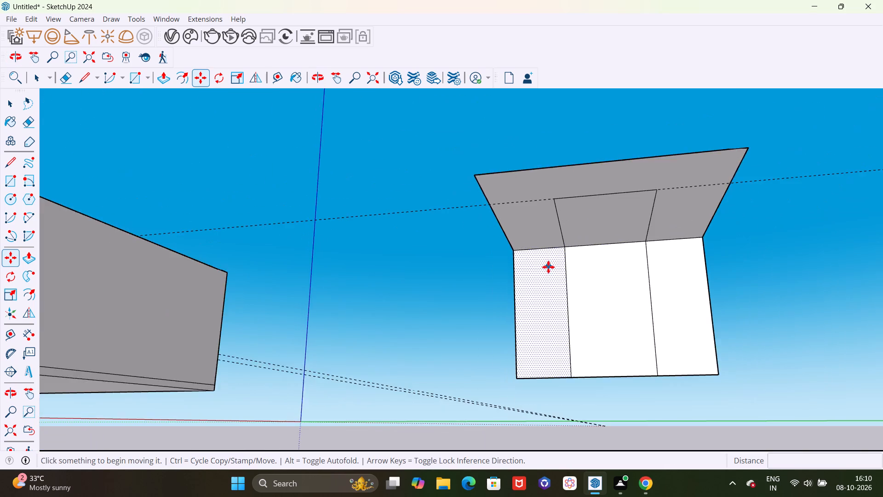
Copy the middle wall panel's edge nearest the house, together with its connecting ceiling edge, 2" along the green axis into the panel.
scroll(549, 270, down, 4)
middle_drag(583, 288, 607, 324)
scroll(584, 303, up, 11)
scroll(537, 250, down, 3)
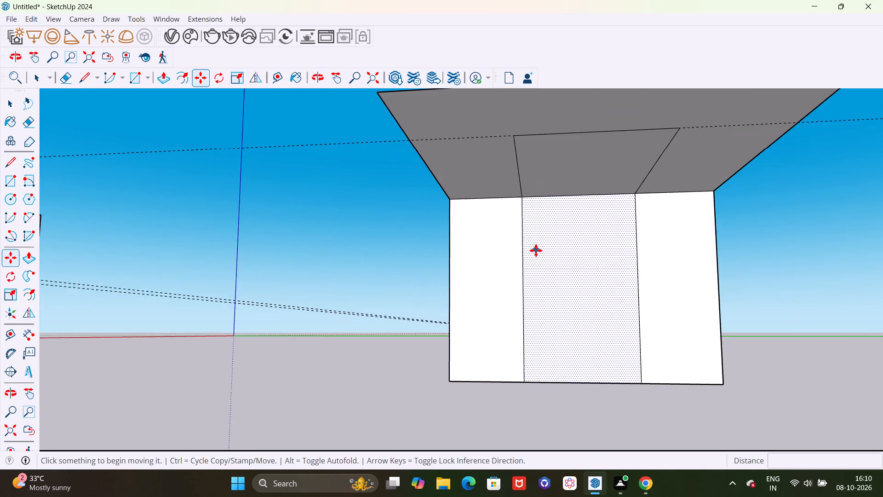
scroll(536, 250, down, 5)
middle_drag(545, 266, 555, 280)
scroll(553, 262, up, 5)
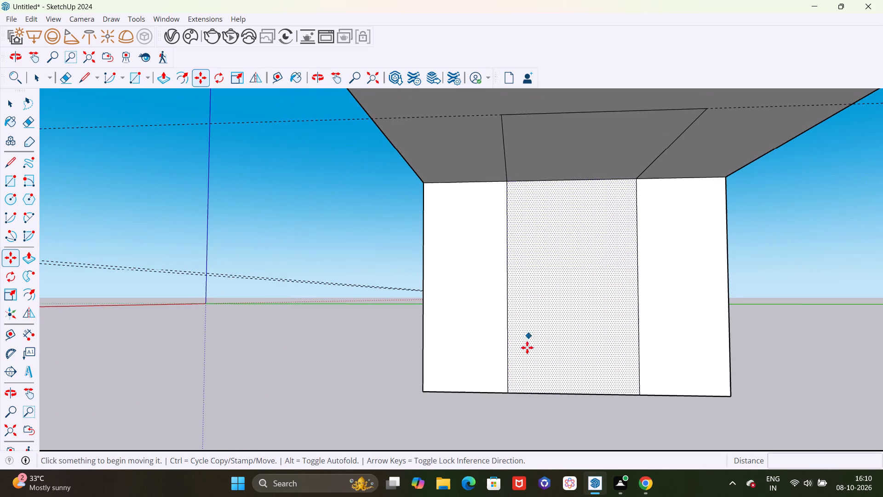
scroll(521, 391, up, 5)
scroll(506, 384, down, 5)
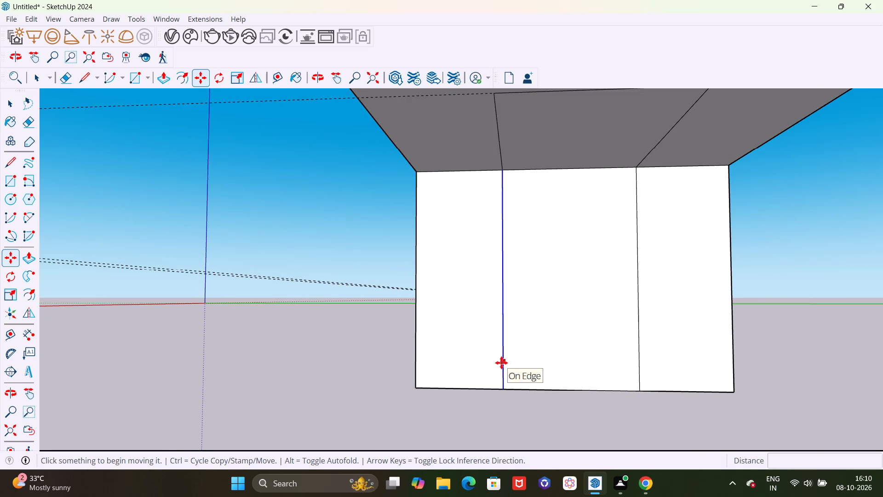
key(space)
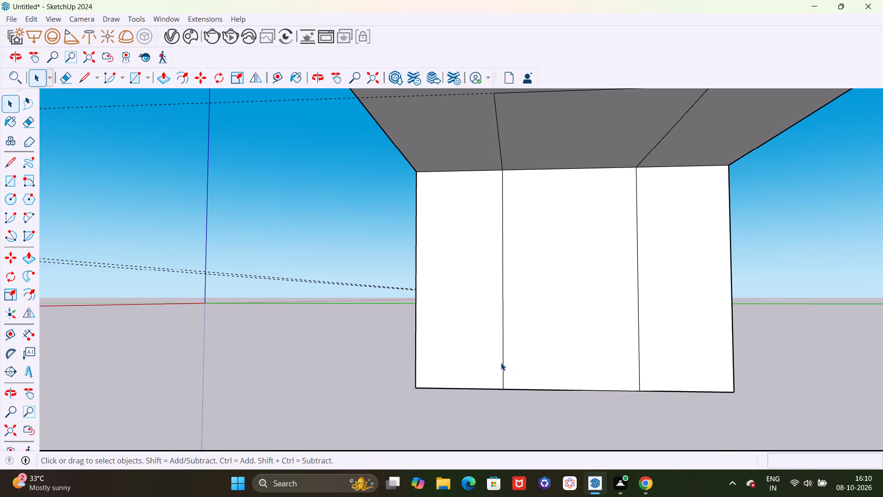
click(504, 367)
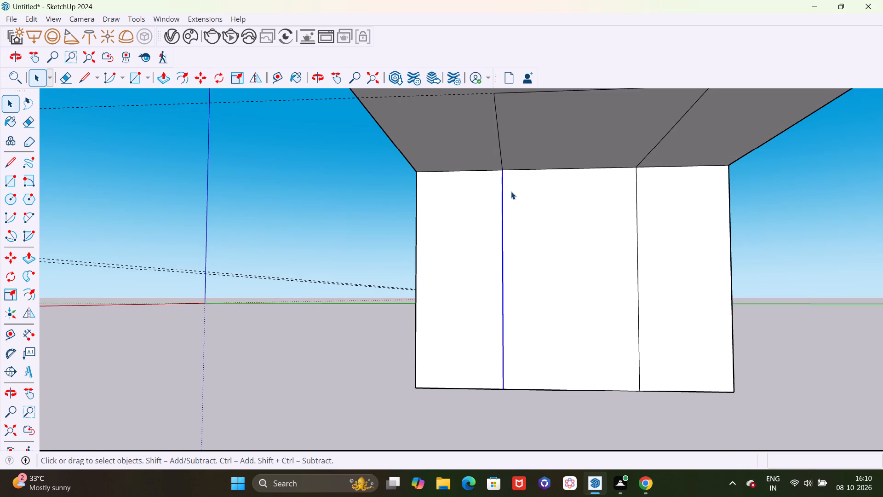
click(502, 152)
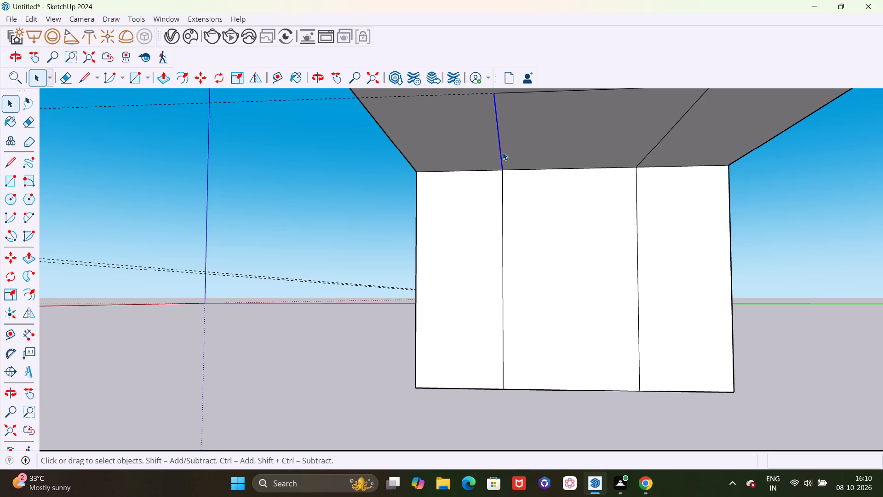
shift+click(503, 262)
key(m)
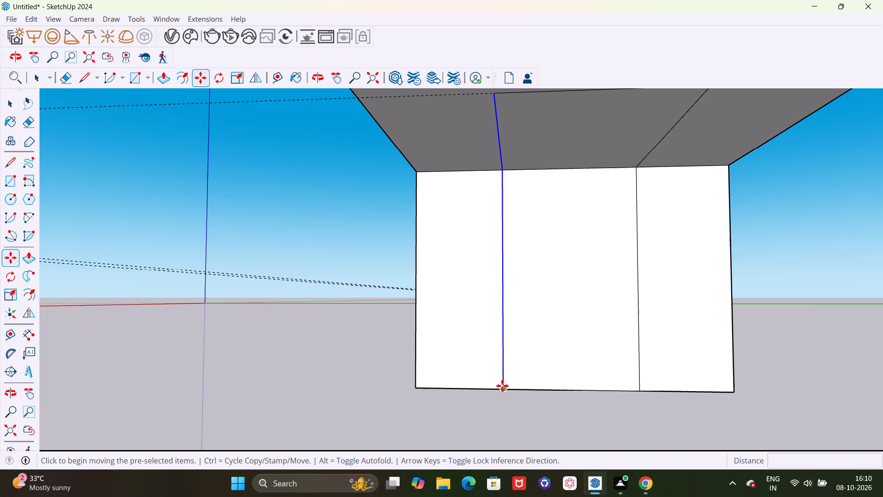
click(504, 391)
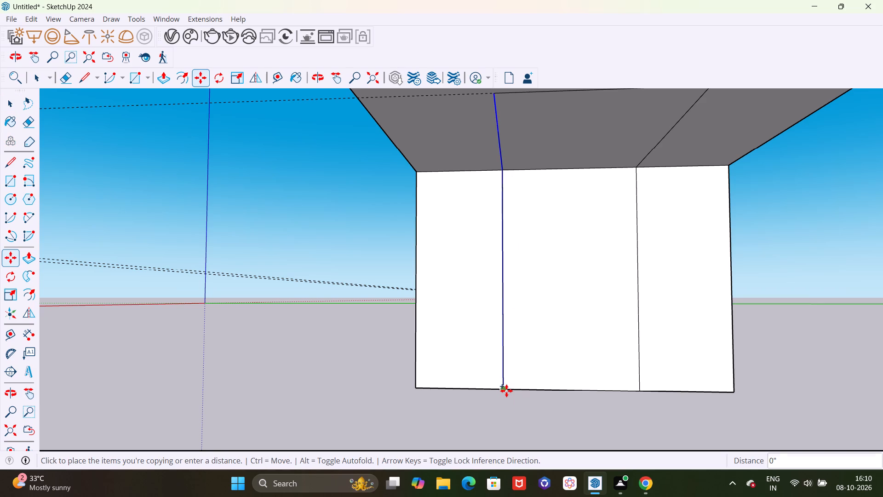
scroll(510, 390, up, 11)
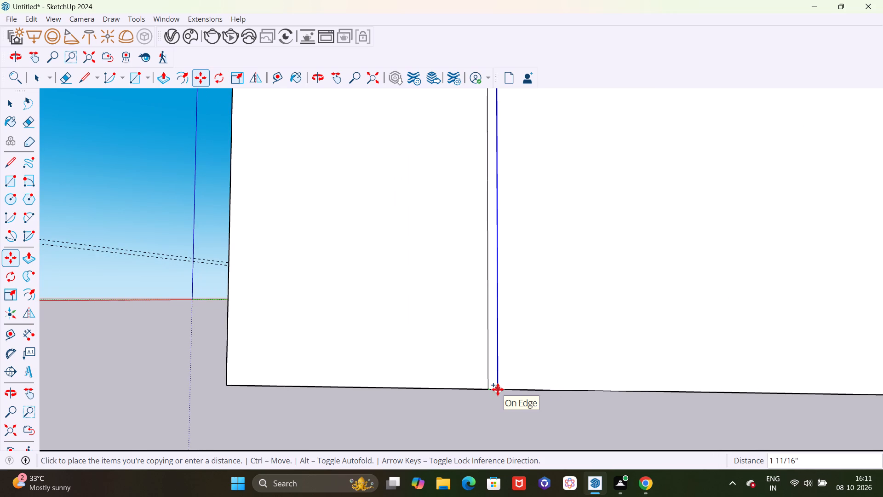
scroll(498, 389, up, 4)
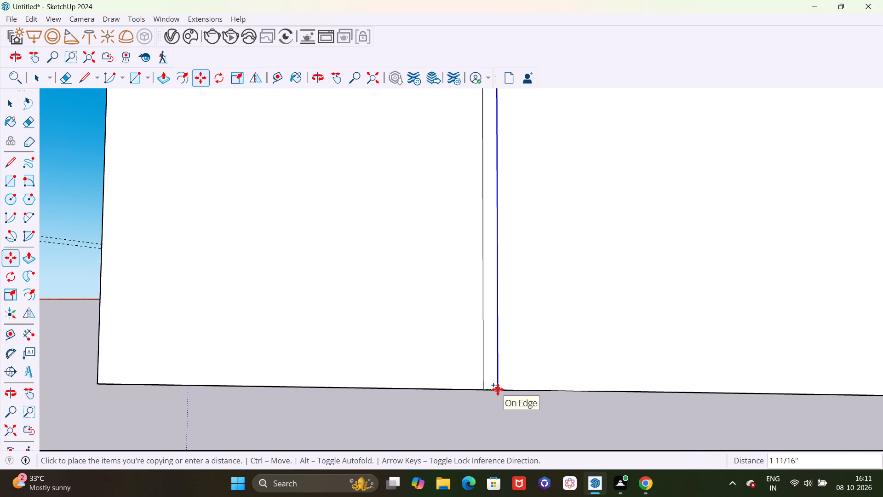
key(2)
key(shift+quotedbl)
key(Return)
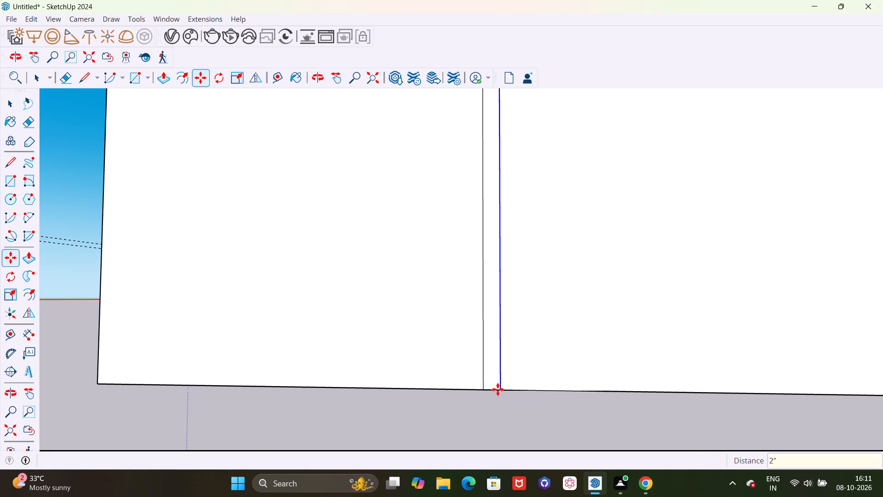
Copy the narrow 2" wall and ceiling strip with its edges along the green axis into the middle panel, entering .5 for the distance.
scroll(498, 389, down, 18)
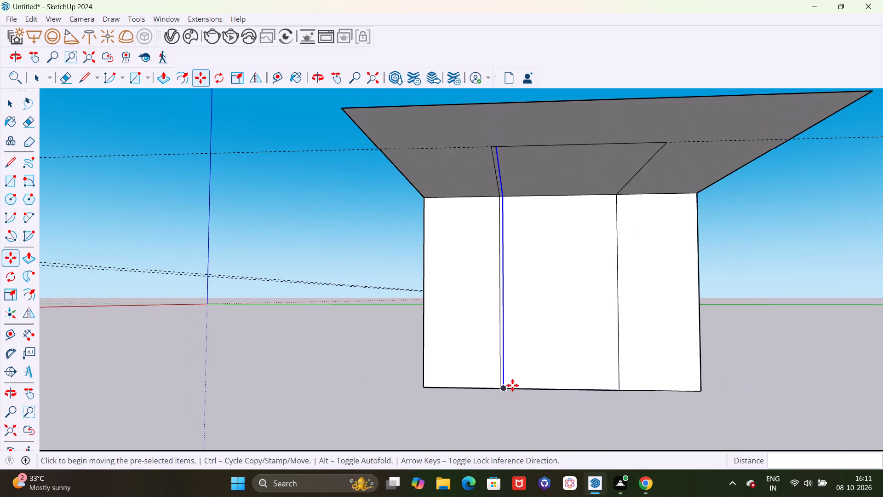
key(space)
click(503, 410)
scroll(500, 382, up, 3)
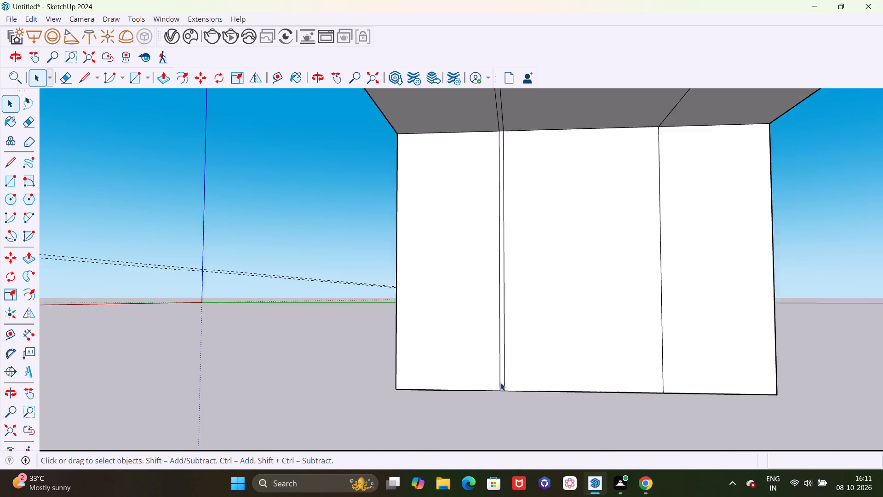
scroll(500, 382, up, 1)
double_click(501, 380)
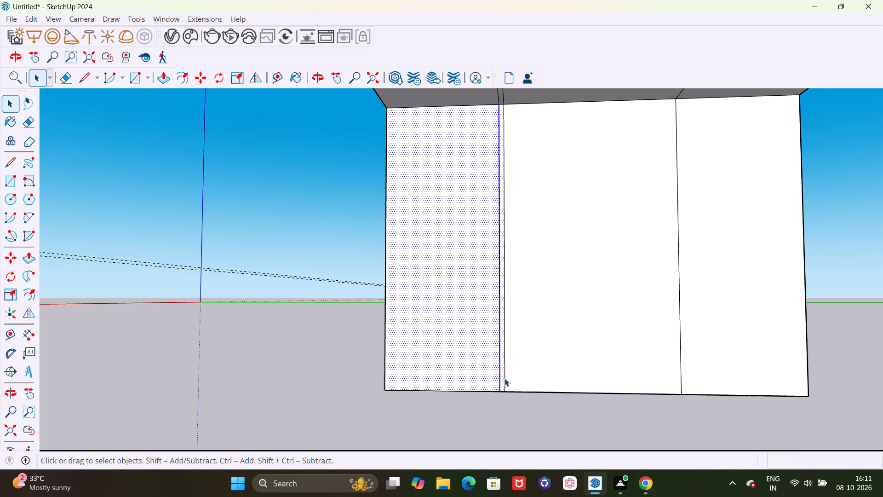
click(504, 381)
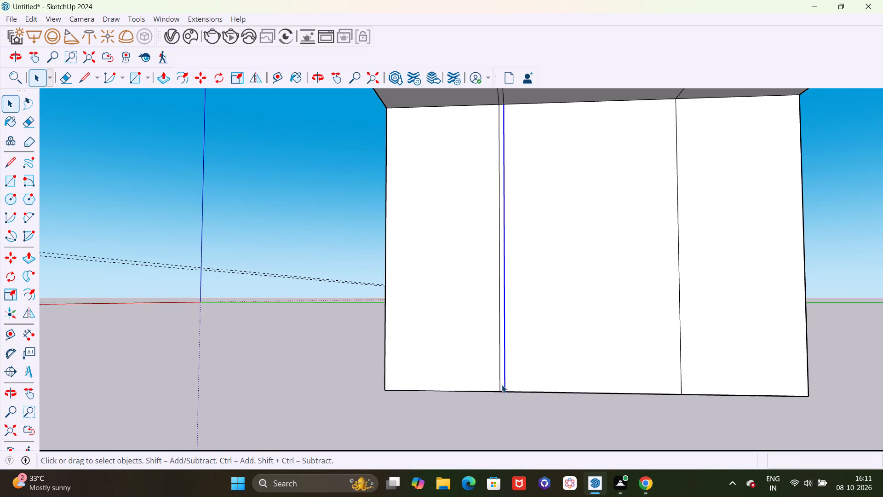
double_click(502, 385)
scroll(503, 385, down, 5)
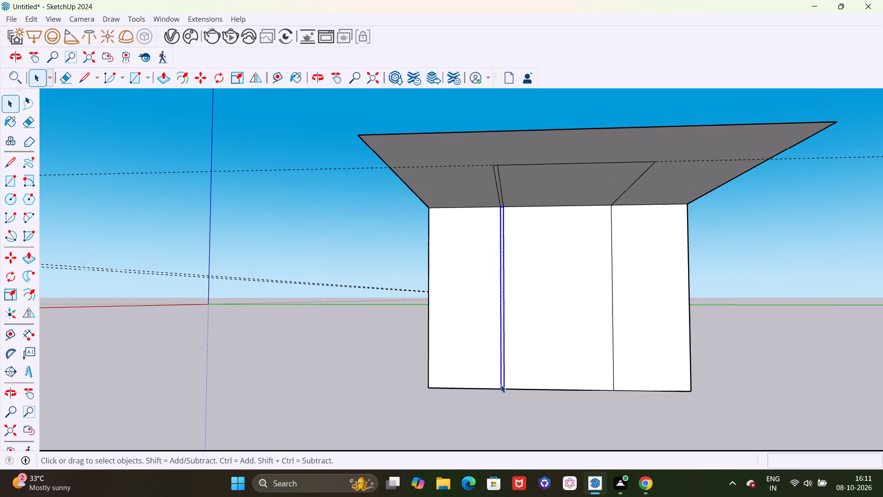
scroll(499, 187, up, 14)
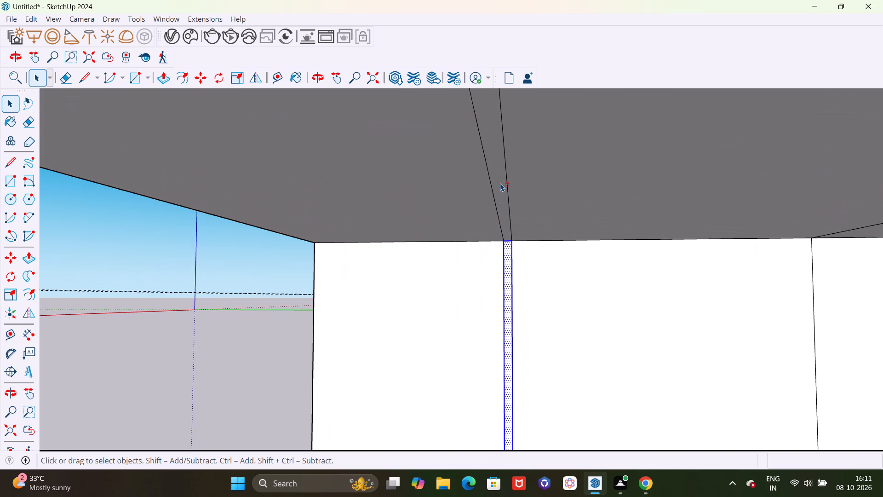
shift+double_click(500, 183)
scroll(500, 183, down, 16)
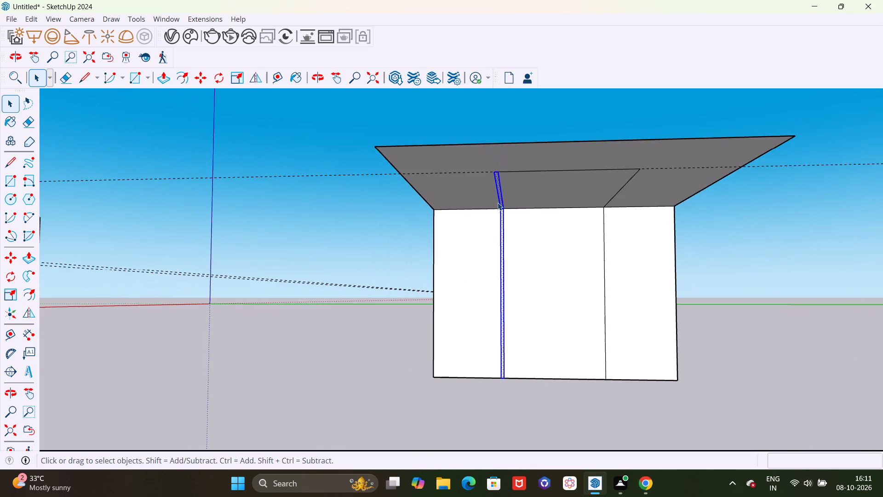
scroll(498, 205, down, 3)
scroll(506, 332, up, 20)
scroll(506, 332, up, 1)
key(m)
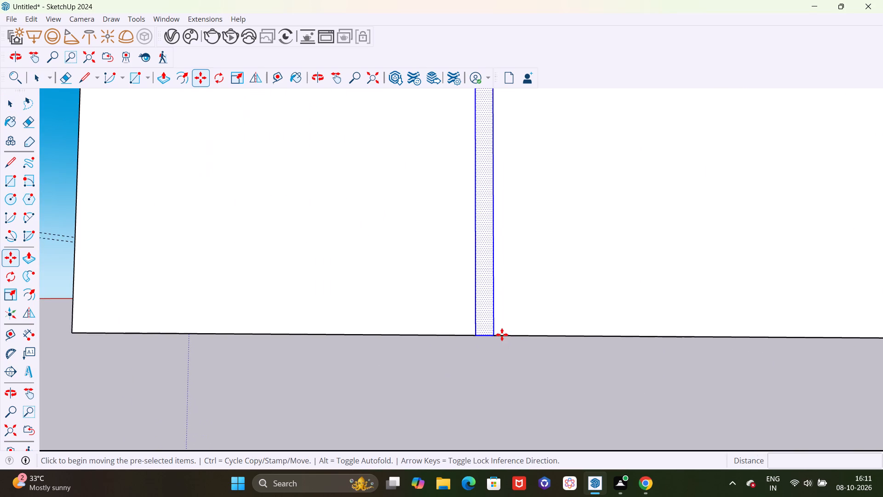
click(477, 335)
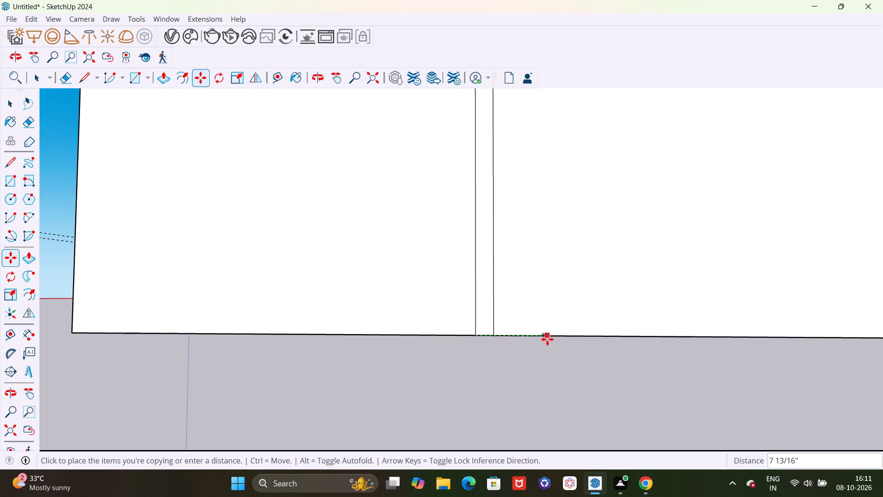
scroll(547, 339, down, 14)
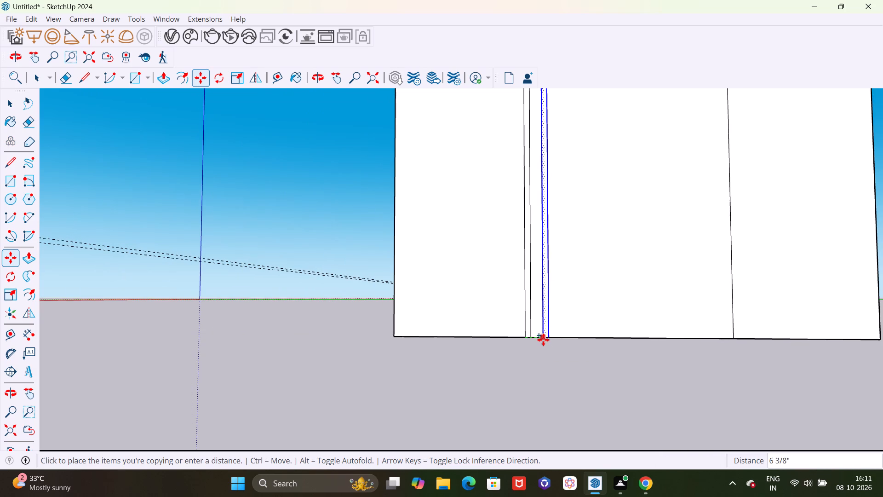
scroll(541, 341, down, 8)
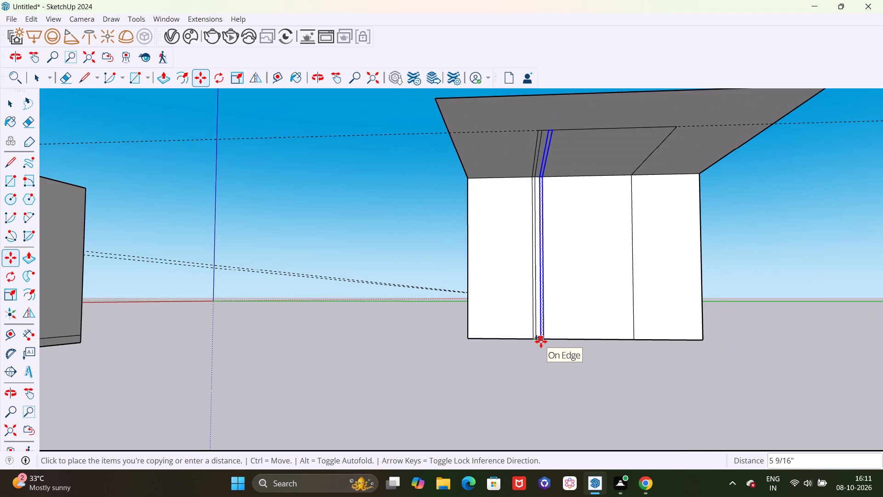
scroll(541, 341, up, 4)
scroll(540, 342, down, 7)
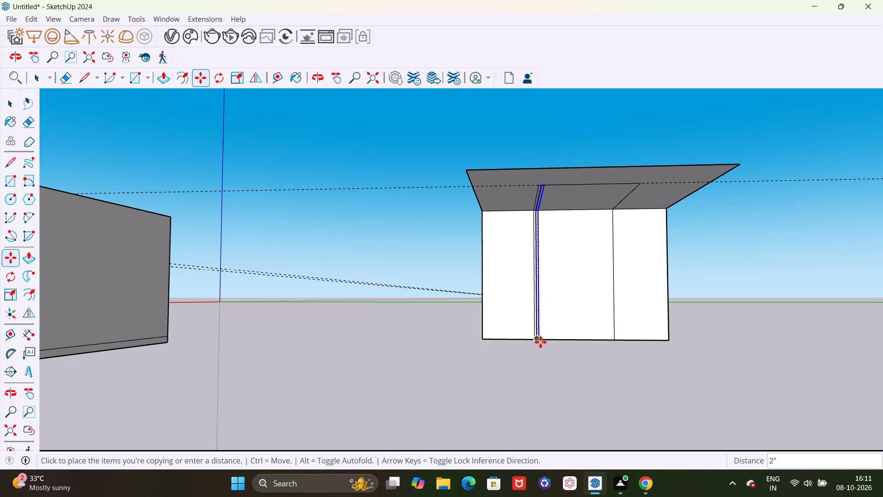
scroll(536, 336, up, 4)
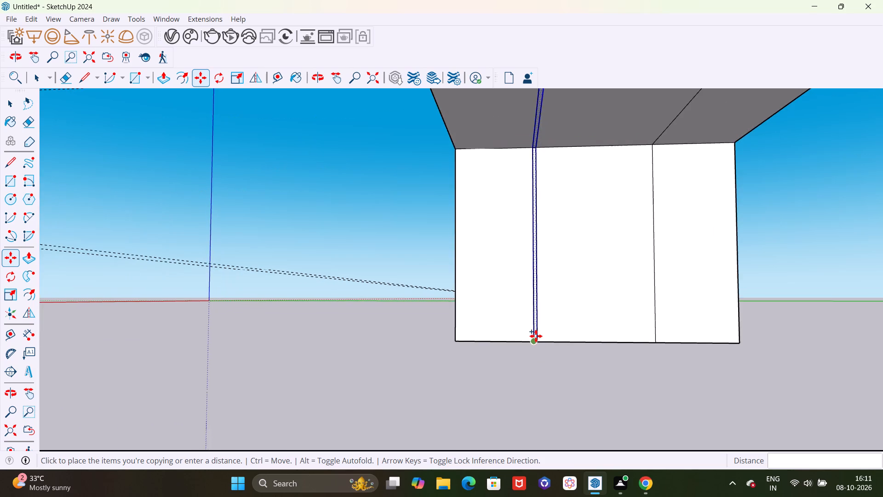
scroll(536, 336, down, 1)
scroll(536, 336, up, 13)
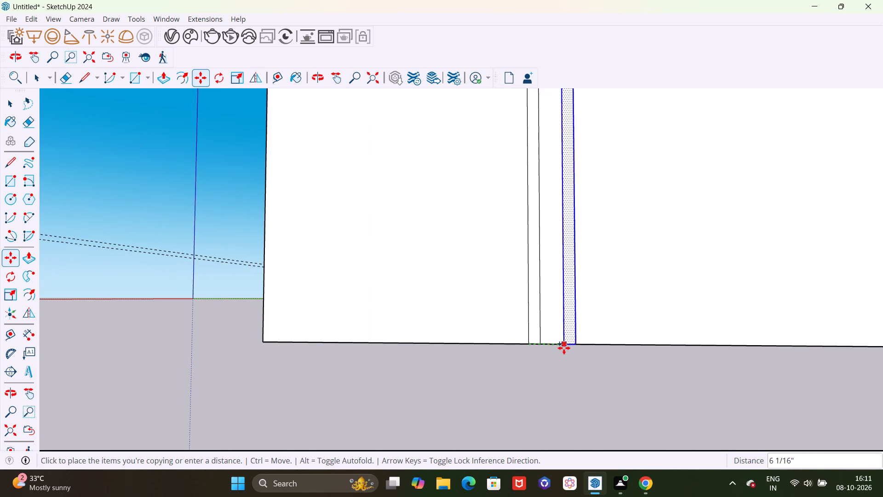
scroll(564, 348, up, 11)
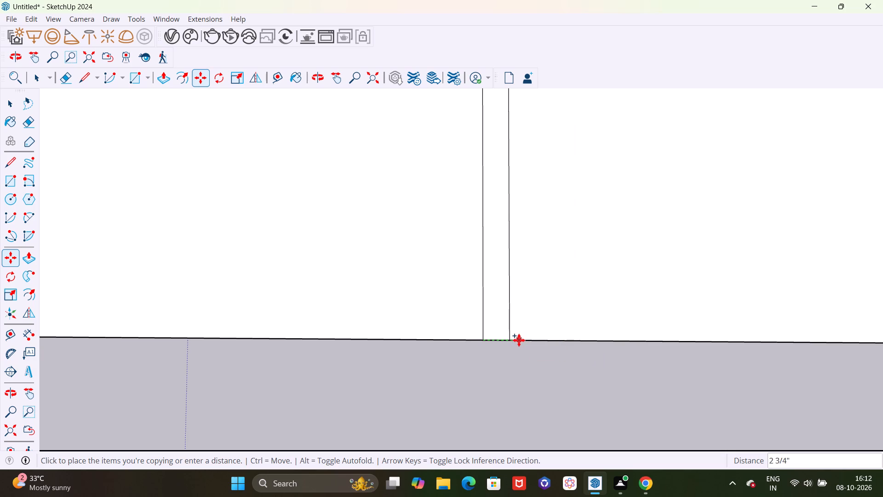
scroll(518, 340, up, 5)
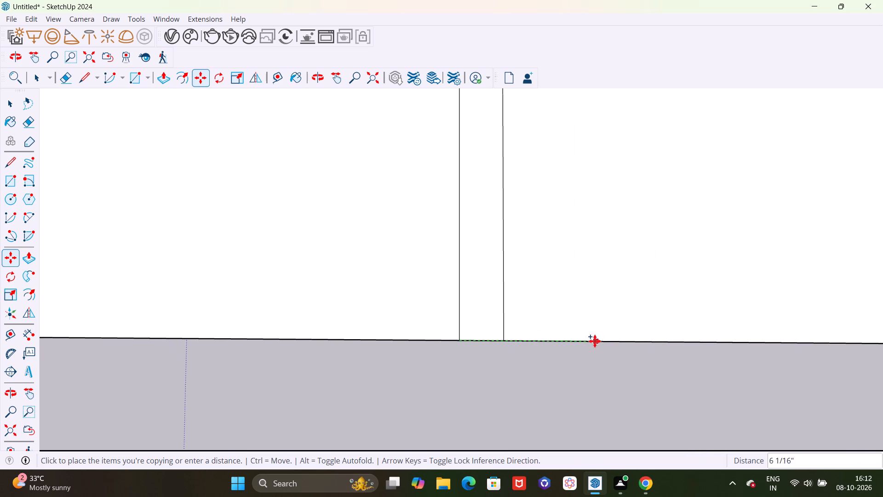
scroll(586, 343, down, 16)
scroll(582, 344, down, 5)
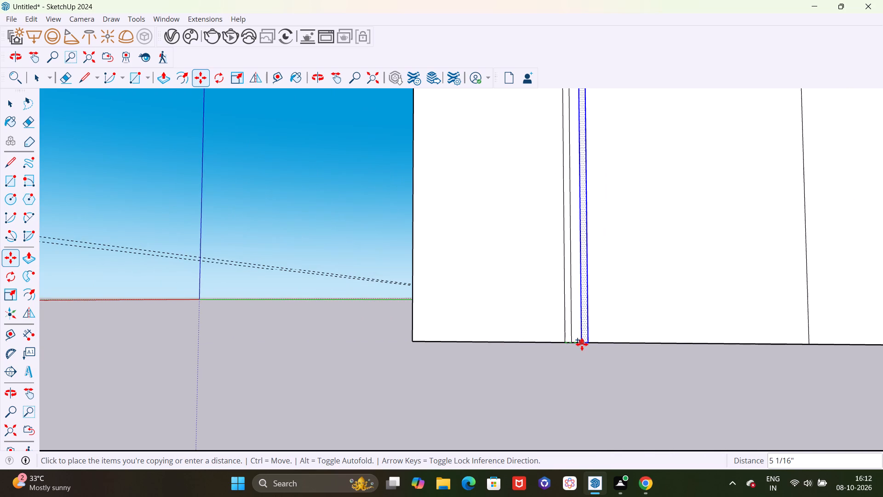
scroll(577, 344, up, 13)
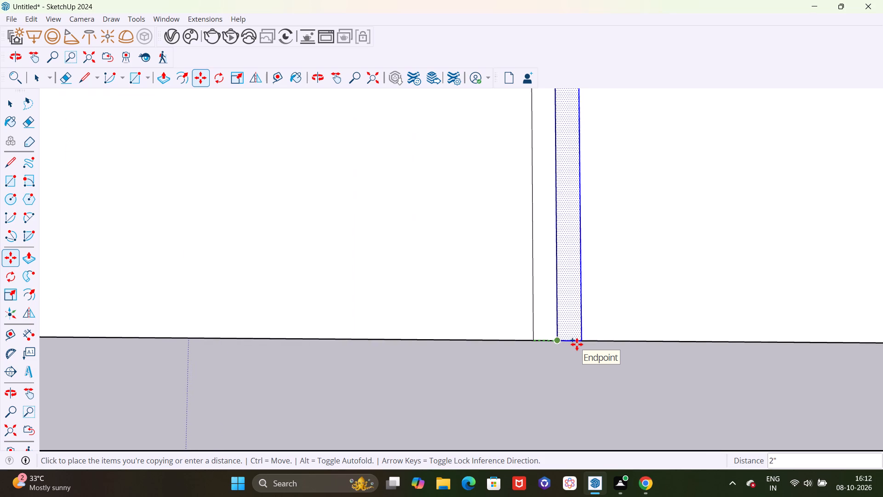
scroll(577, 344, up, 6)
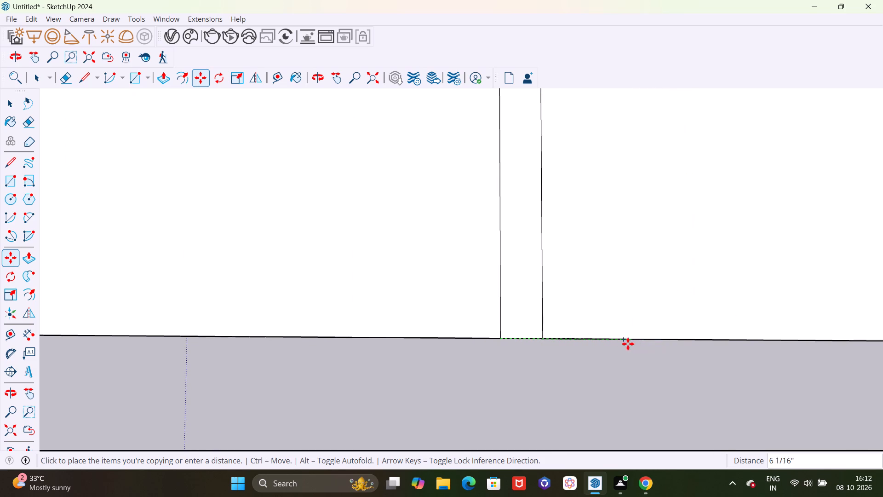
scroll(565, 340, up, 9)
middle_drag(556, 339, 565, 377)
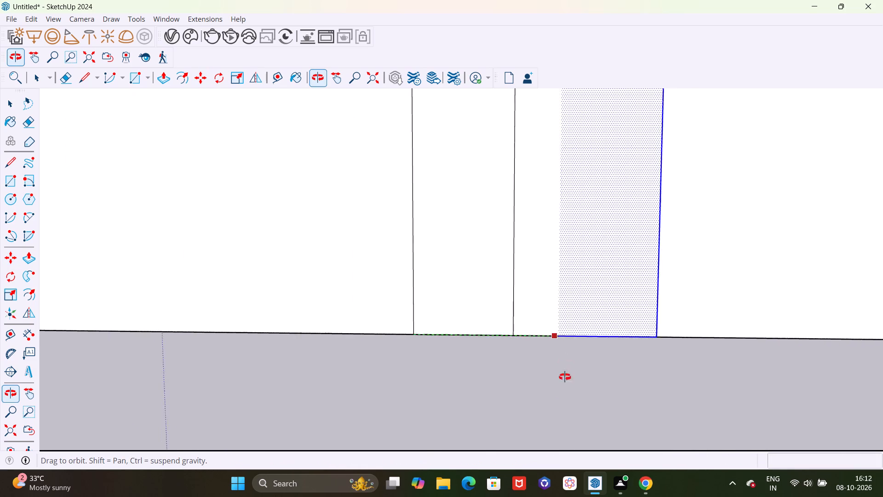
middle_drag(565, 377, 559, 424)
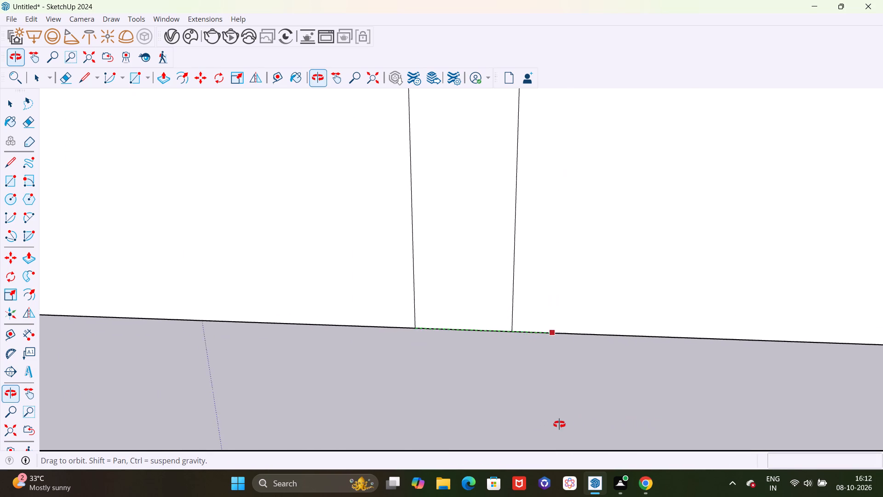
middle_drag(559, 424, 566, 427)
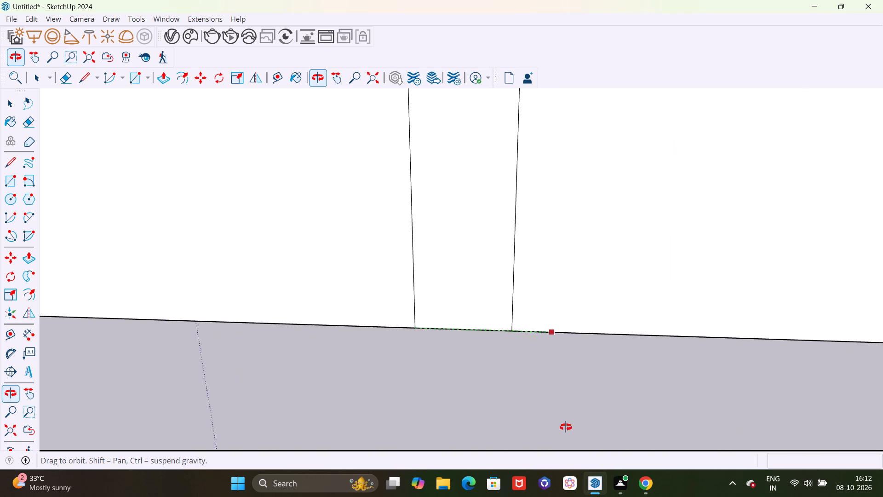
middle_drag(566, 427, 622, 427)
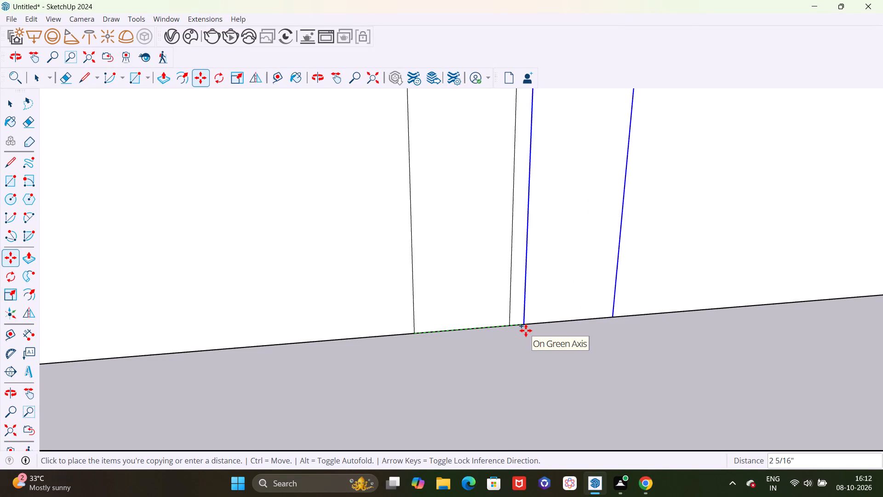
text(.5)
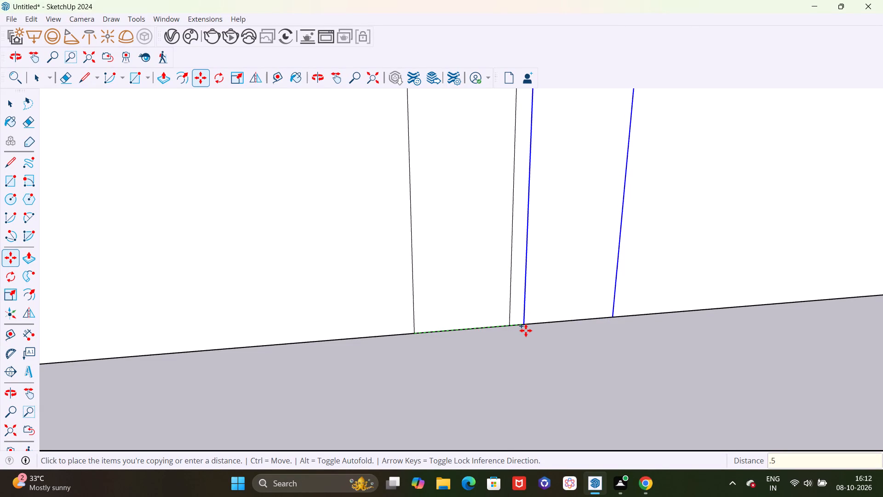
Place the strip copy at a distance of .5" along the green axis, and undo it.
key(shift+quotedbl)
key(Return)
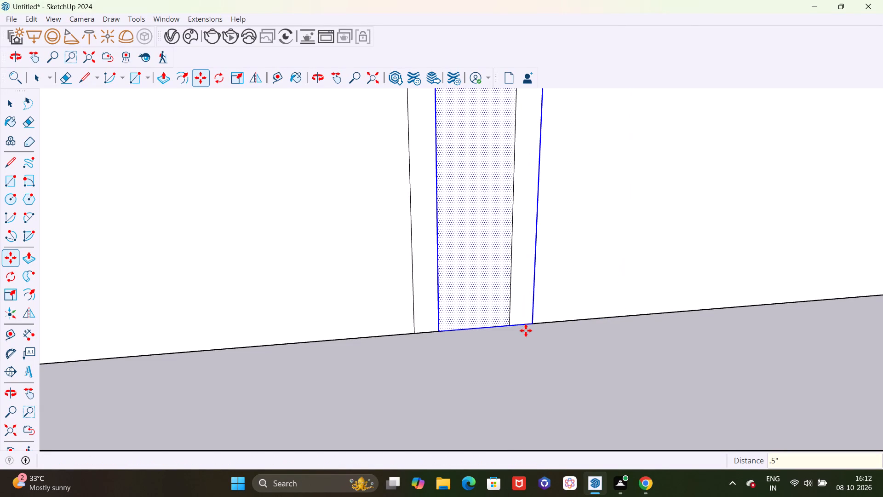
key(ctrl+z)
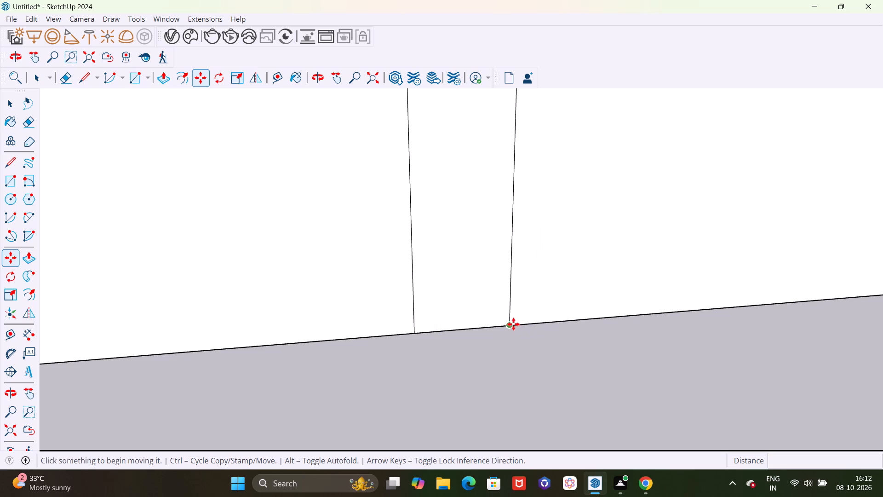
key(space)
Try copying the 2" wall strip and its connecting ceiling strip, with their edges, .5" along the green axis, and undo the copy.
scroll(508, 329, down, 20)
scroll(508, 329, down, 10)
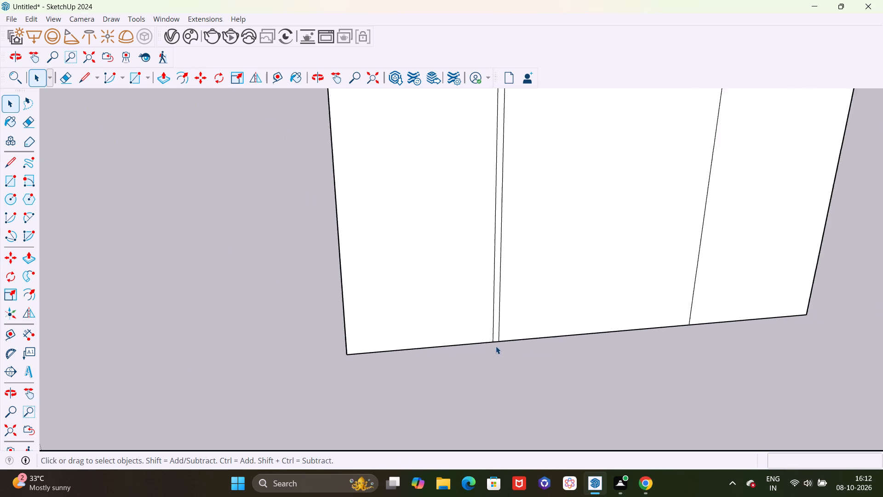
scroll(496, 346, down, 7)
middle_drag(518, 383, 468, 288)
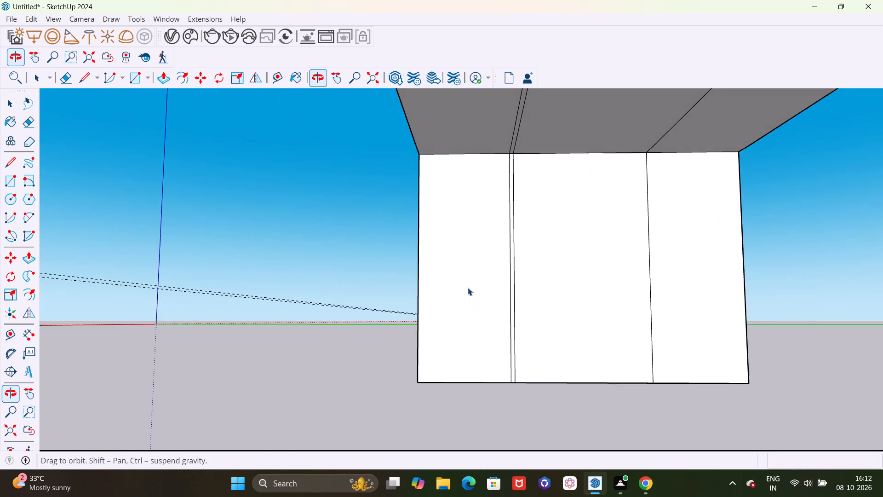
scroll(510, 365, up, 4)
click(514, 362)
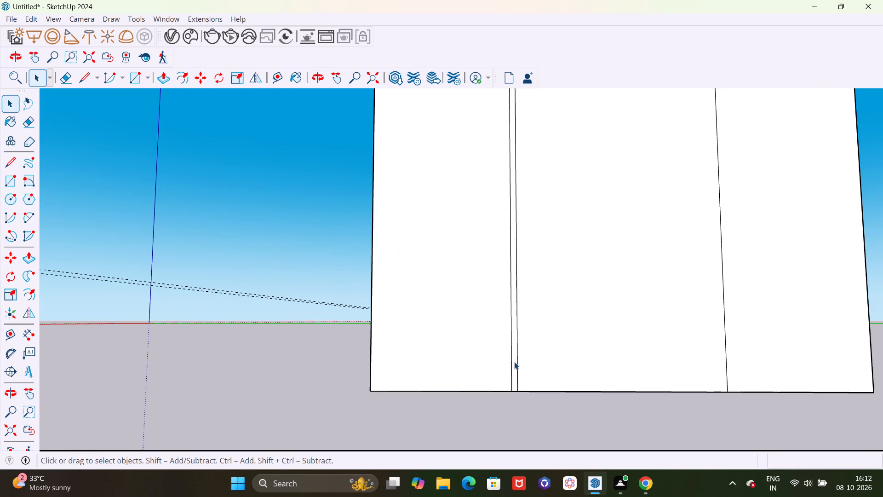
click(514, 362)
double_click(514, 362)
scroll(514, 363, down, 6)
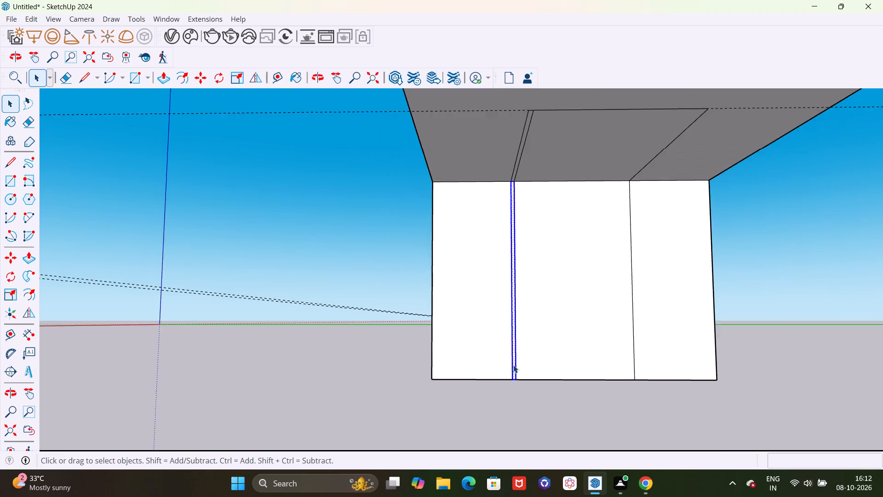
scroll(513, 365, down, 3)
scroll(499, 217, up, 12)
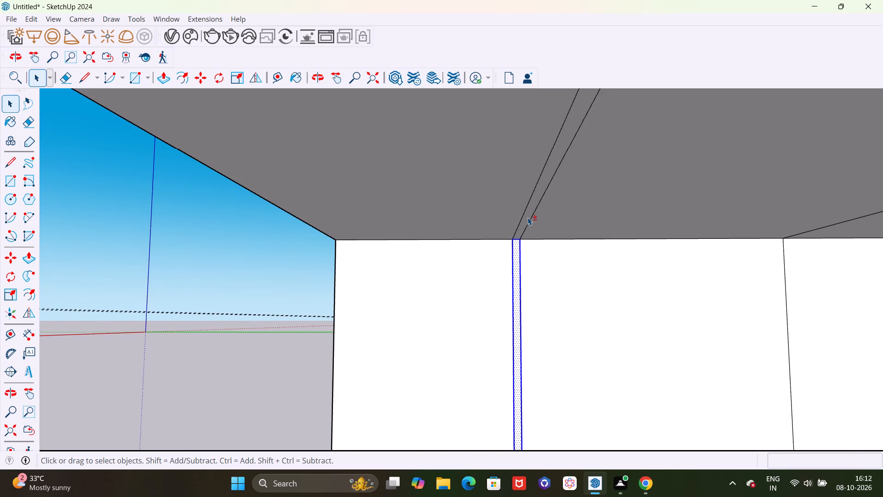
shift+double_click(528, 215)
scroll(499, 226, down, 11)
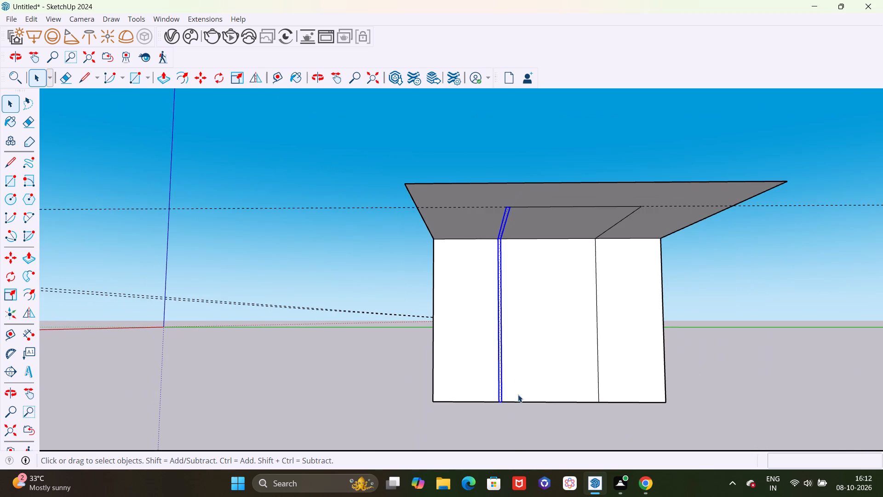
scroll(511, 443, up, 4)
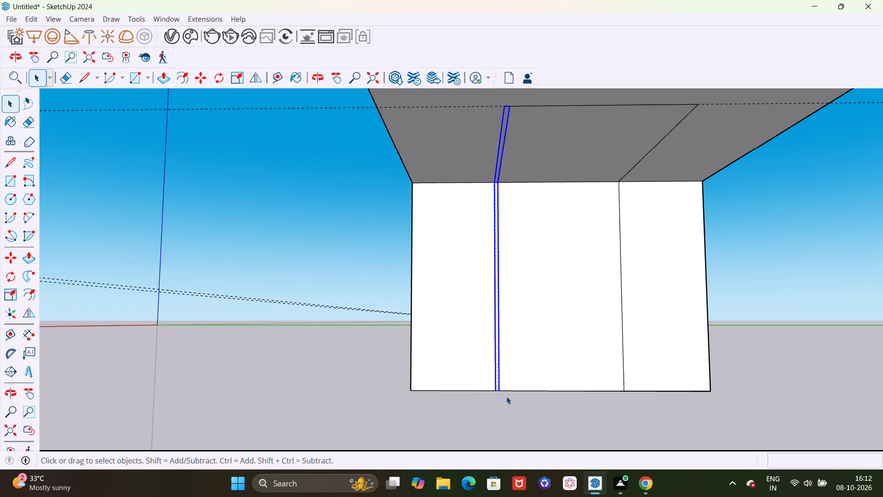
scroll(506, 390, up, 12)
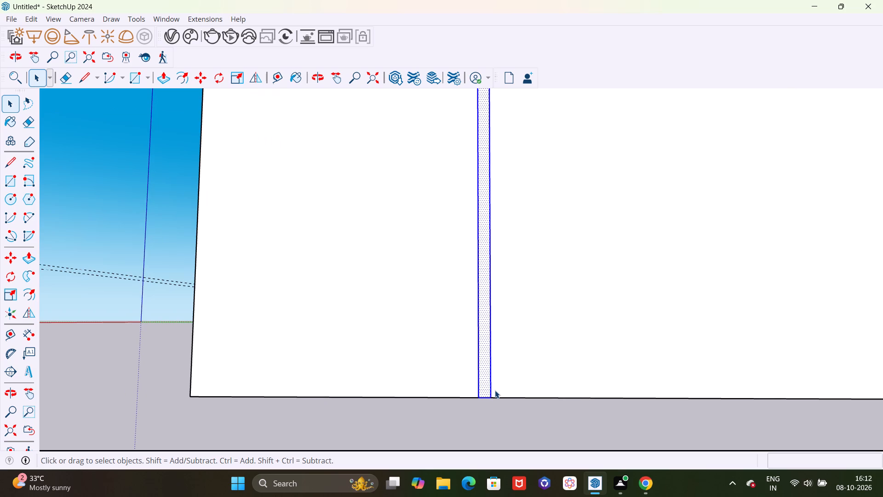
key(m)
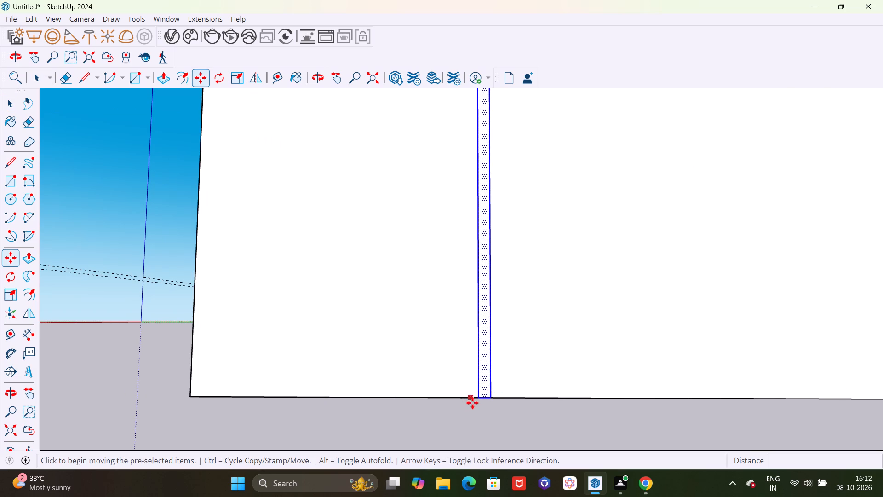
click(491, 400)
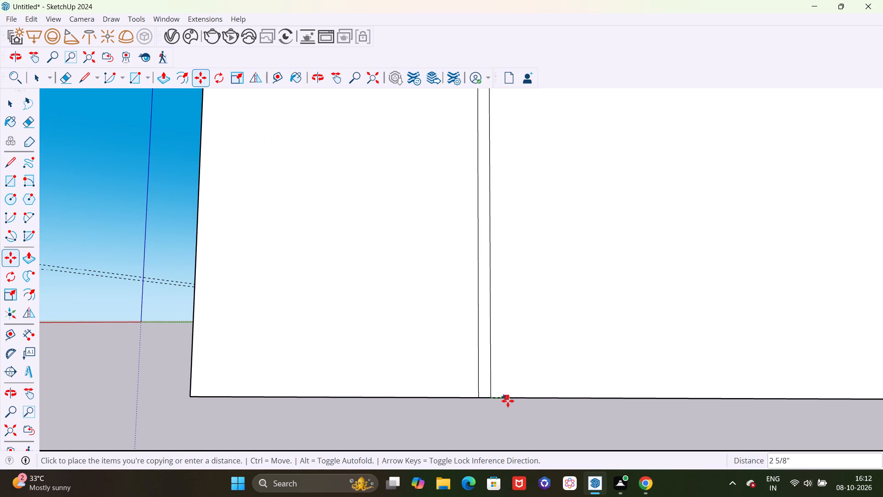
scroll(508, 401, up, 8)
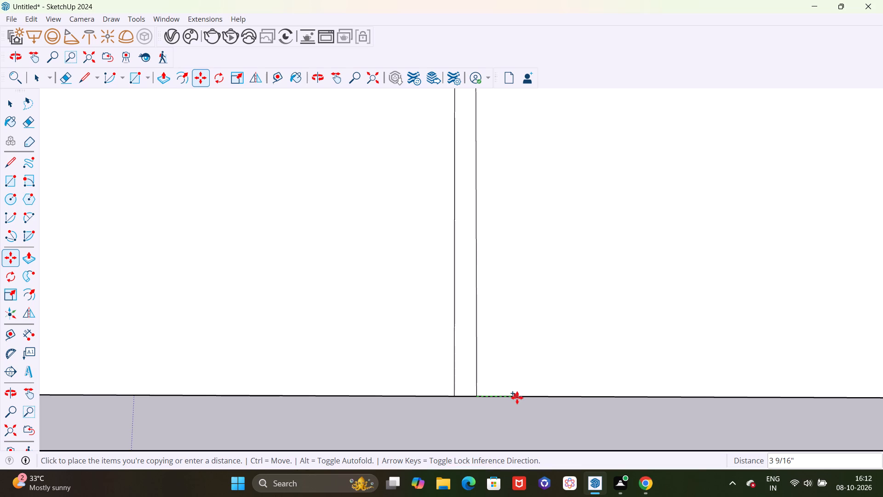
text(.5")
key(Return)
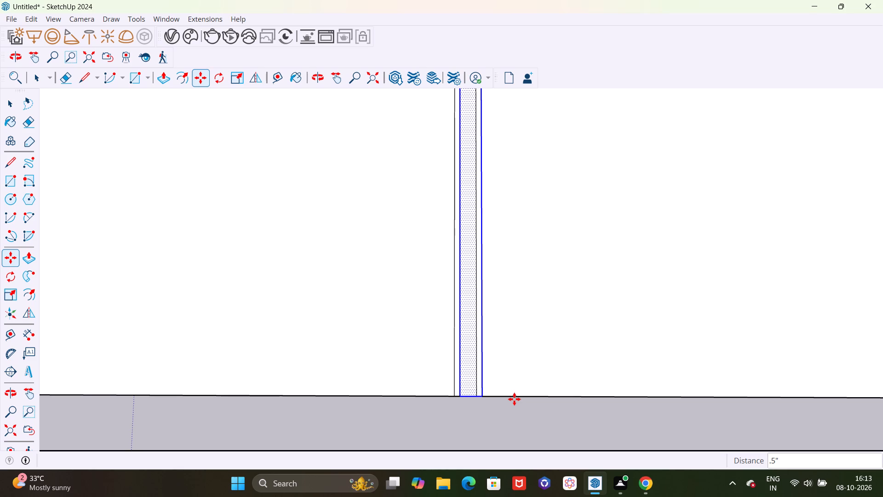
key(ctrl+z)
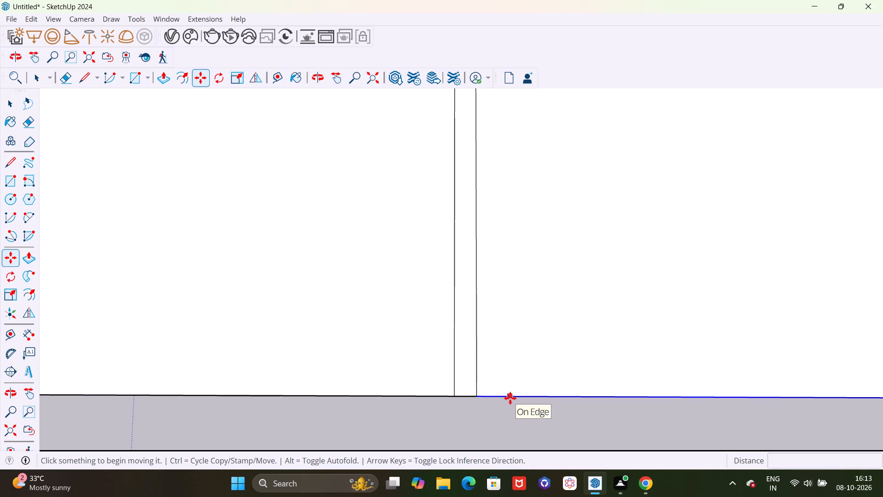
Copy the 2" wall strip and its connecting ceiling strip, with their edges, 2.5" along the green axis into the middle panel.
scroll(510, 399, down, 15)
scroll(528, 419, down, 8)
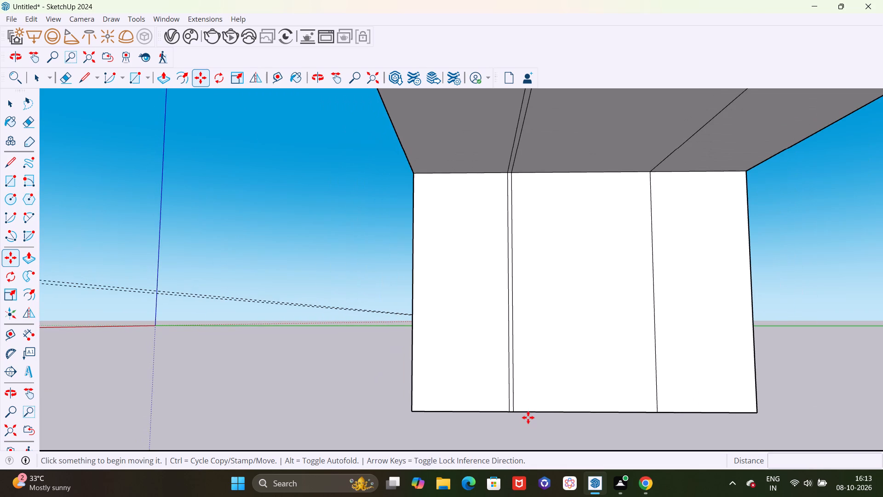
key(space)
scroll(510, 398, up, 9)
double_click(514, 394)
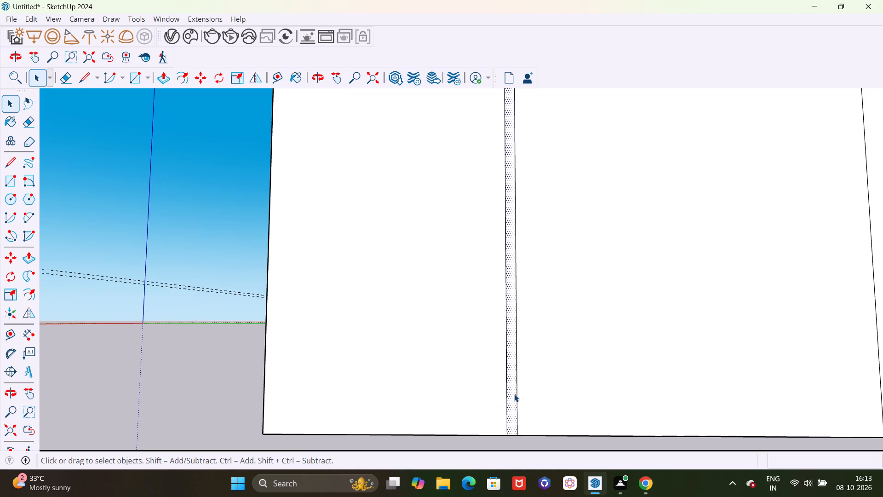
scroll(514, 394, down, 14)
scroll(547, 216, up, 6)
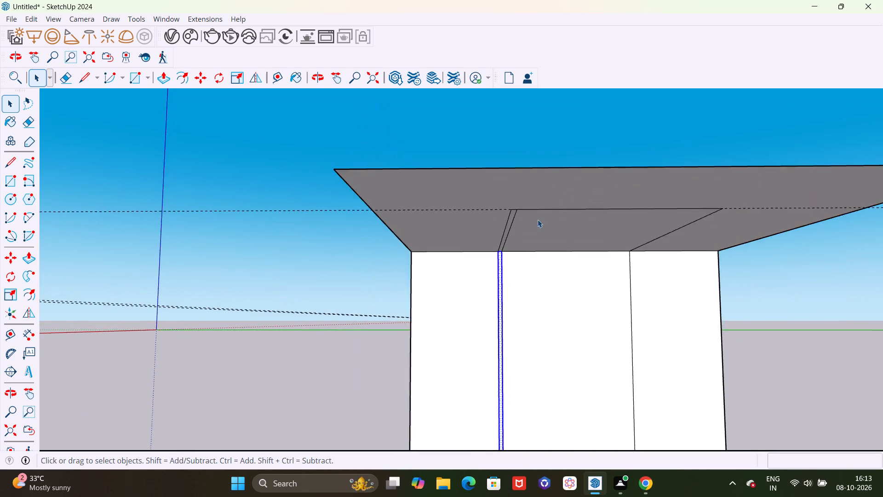
scroll(538, 220, up, 8)
shift+double_click(506, 233)
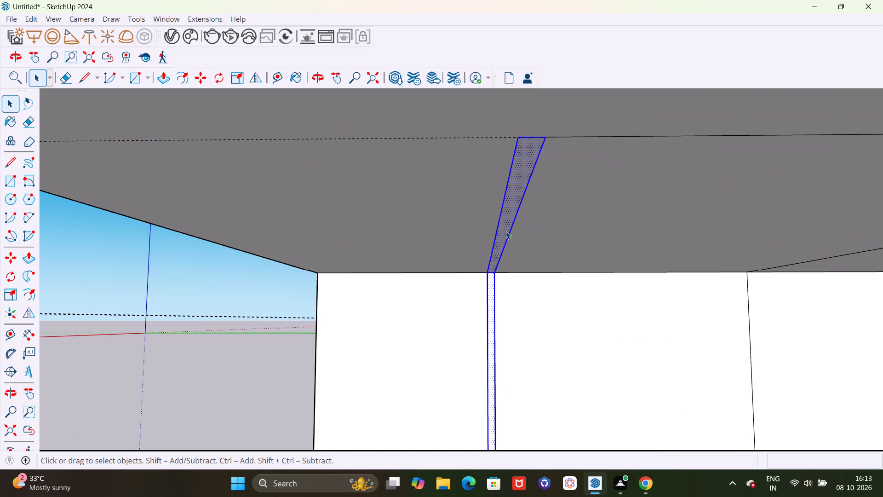
scroll(502, 231, down, 16)
scroll(509, 428, up, 15)
key(m)
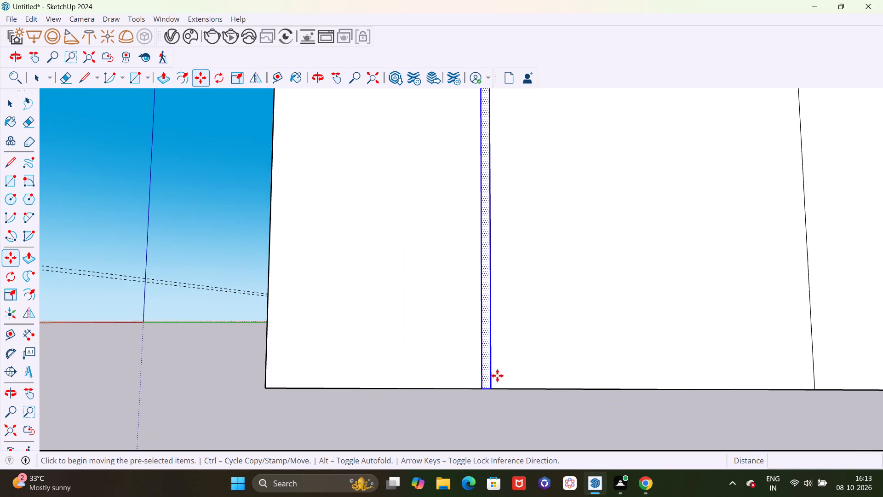
scroll(489, 382, up, 9)
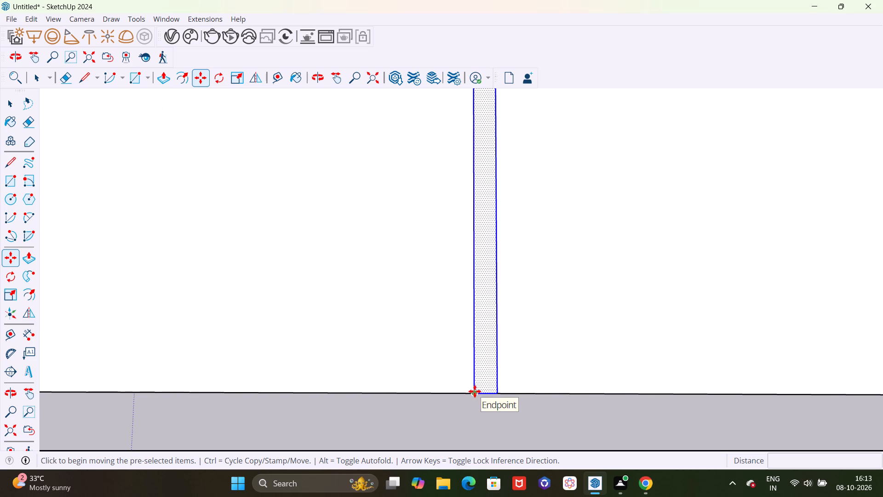
click(474, 393)
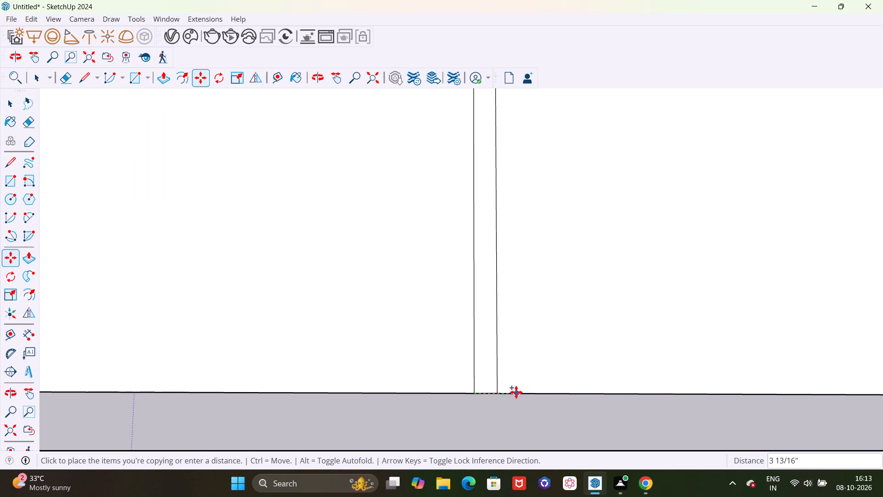
middle_drag(512, 395, 556, 400)
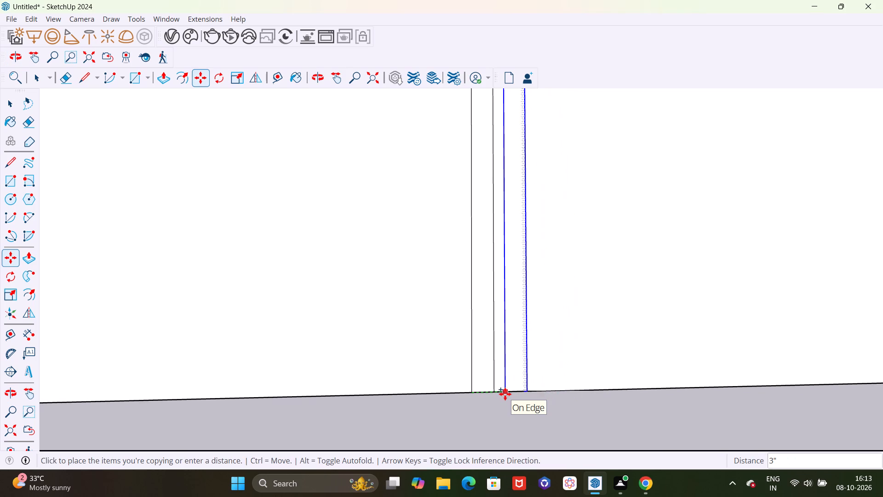
scroll(505, 394, up, 2)
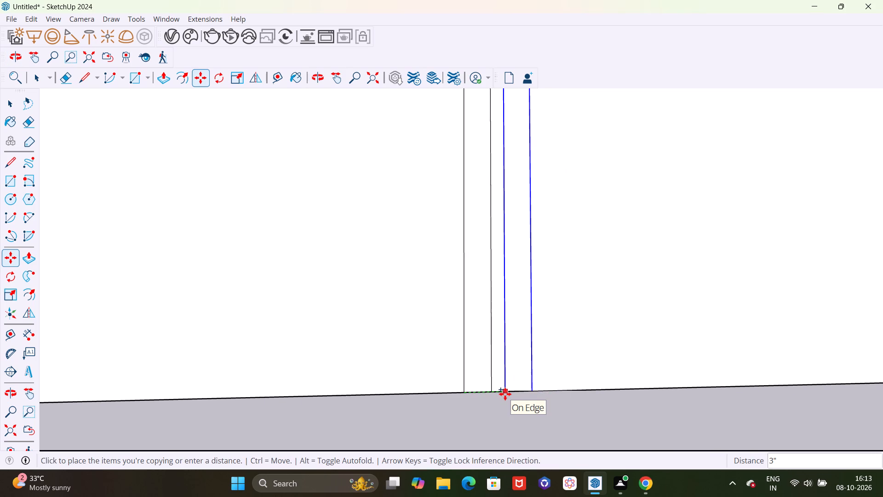
scroll(505, 394, up, 9)
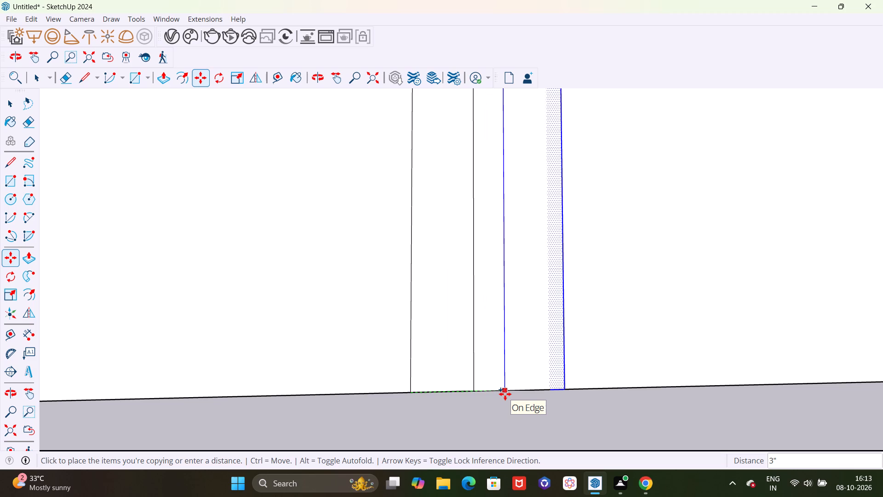
scroll(505, 394, up, 2)
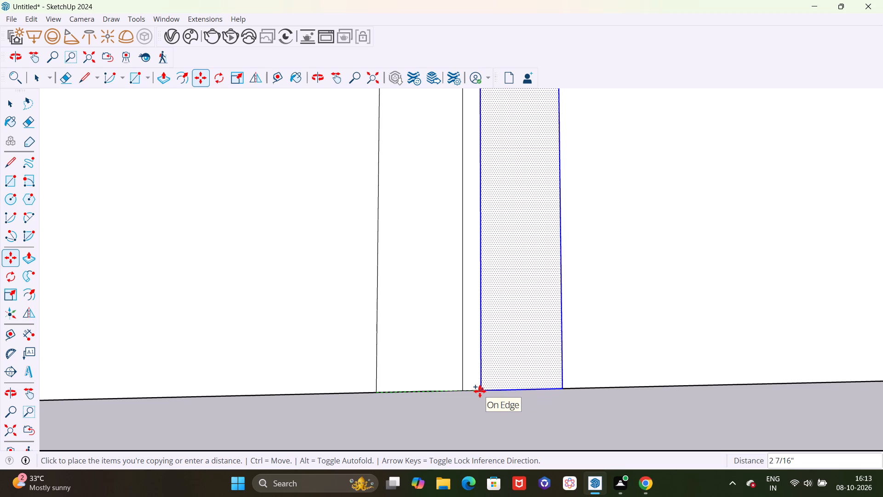
key(2)
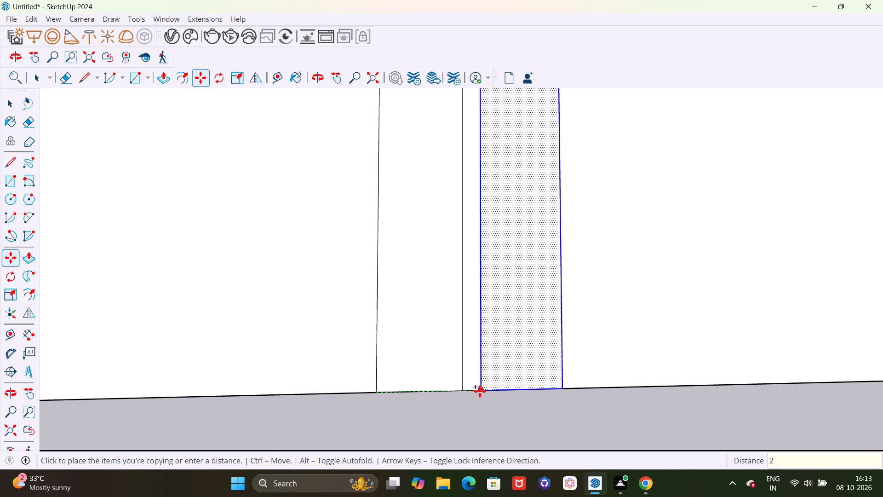
key(period)
key(BackSpace)
key(BackSpace)
text(2.5")
key(Return)
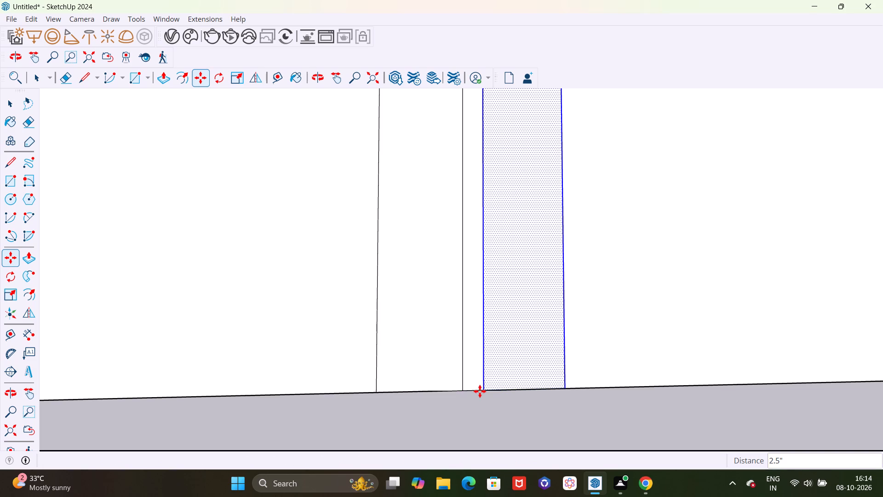
Examine the spacing of the copied strip across the wall and ceiling panels.
scroll(611, 394, down, 16)
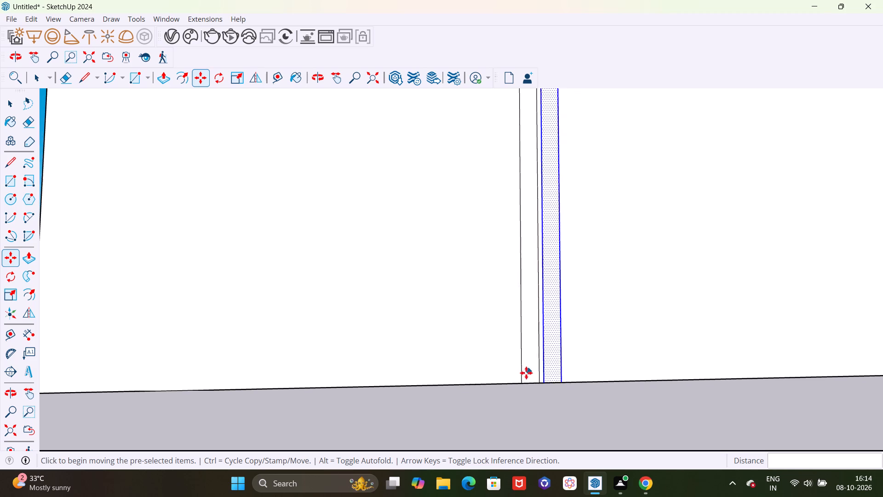
scroll(526, 373, down, 7)
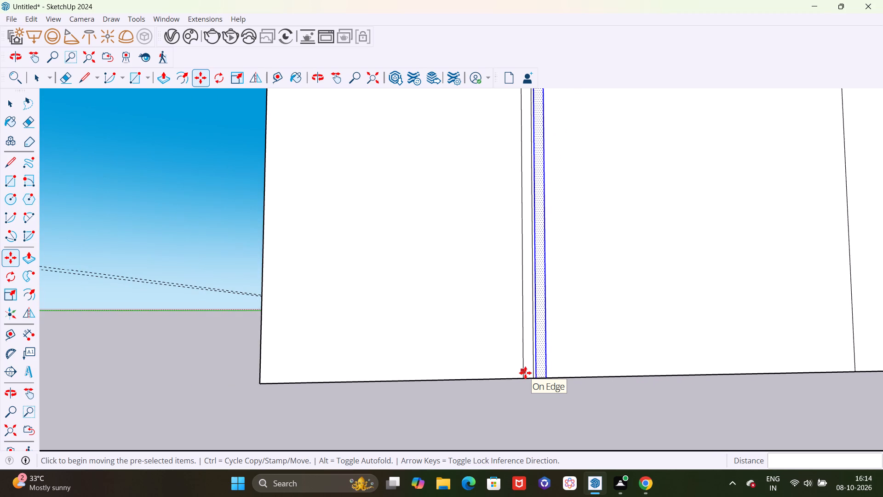
scroll(525, 373, down, 3)
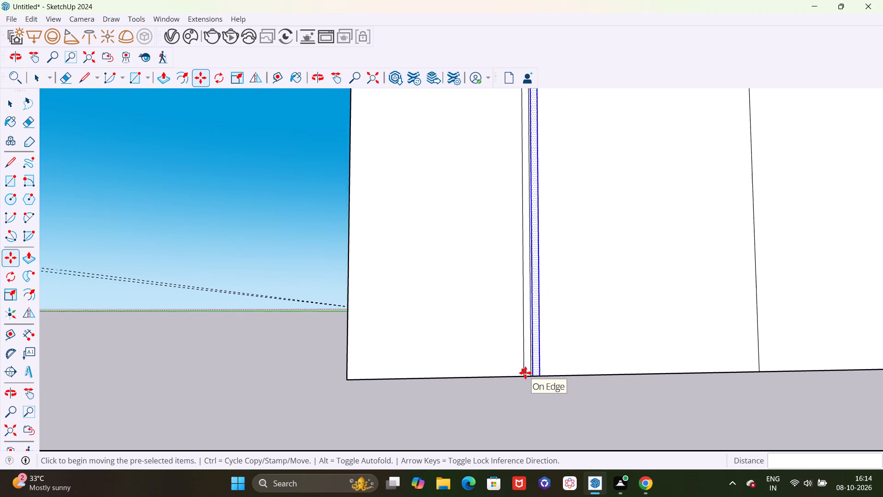
scroll(525, 373, down, 12)
scroll(584, 382, down, 4)
middle_drag(575, 387, 563, 381)
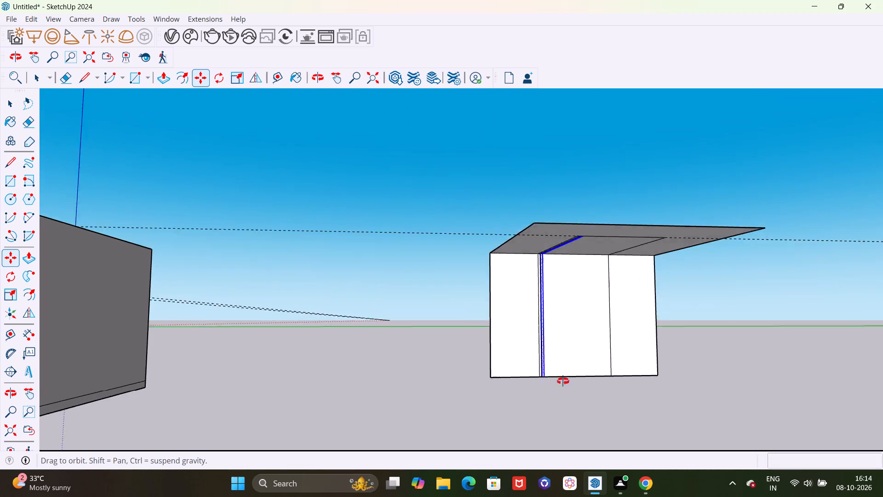
middle_drag(563, 381, 513, 324)
scroll(585, 359, up, 9)
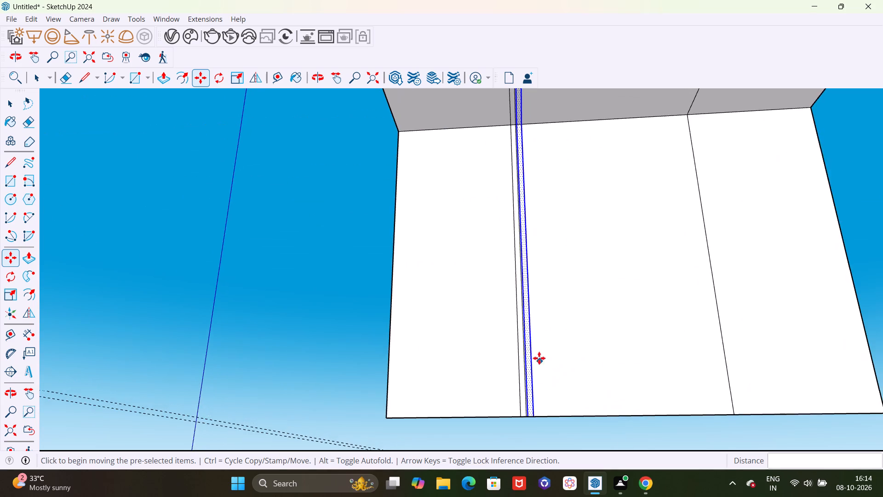
Copy the selected 2" wall and ceiling strip 2.5" along the green axis from its bottom corner, and multiply the copy by 8.
scroll(539, 358, down, 5)
middle_drag(542, 363, 546, 402)
scroll(537, 392, up, 20)
scroll(545, 378, up, 9)
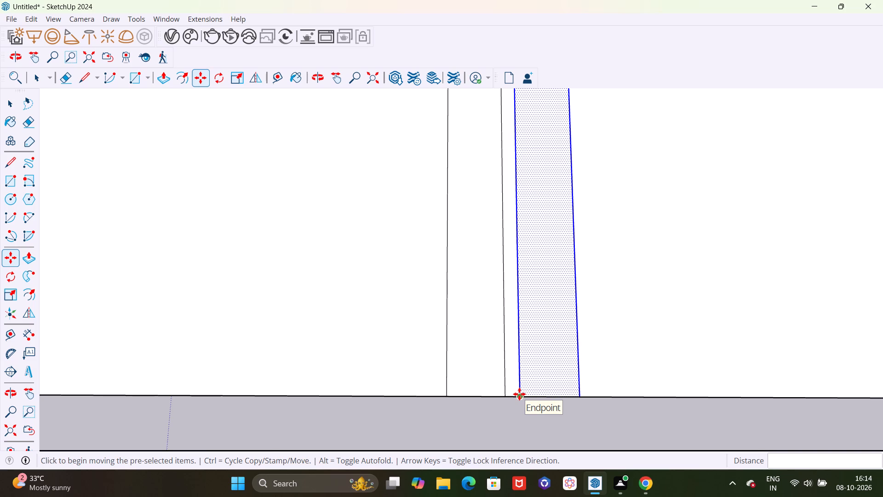
key(space)
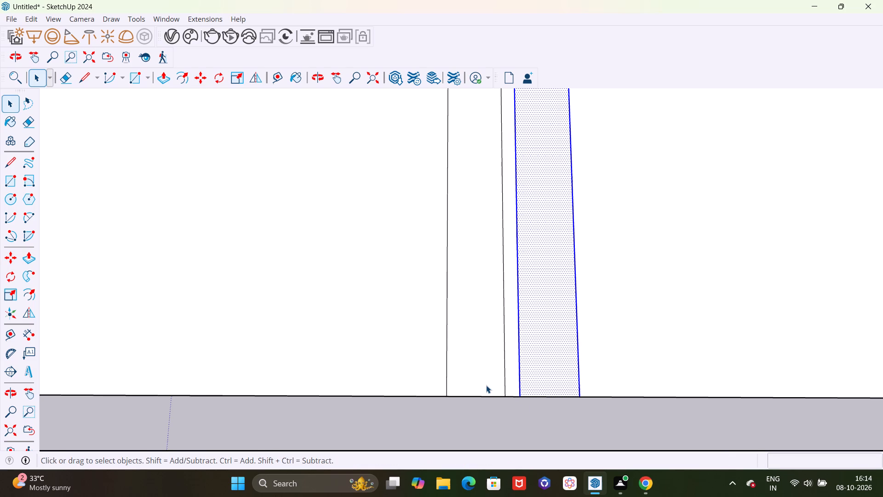
scroll(486, 385, down, 3)
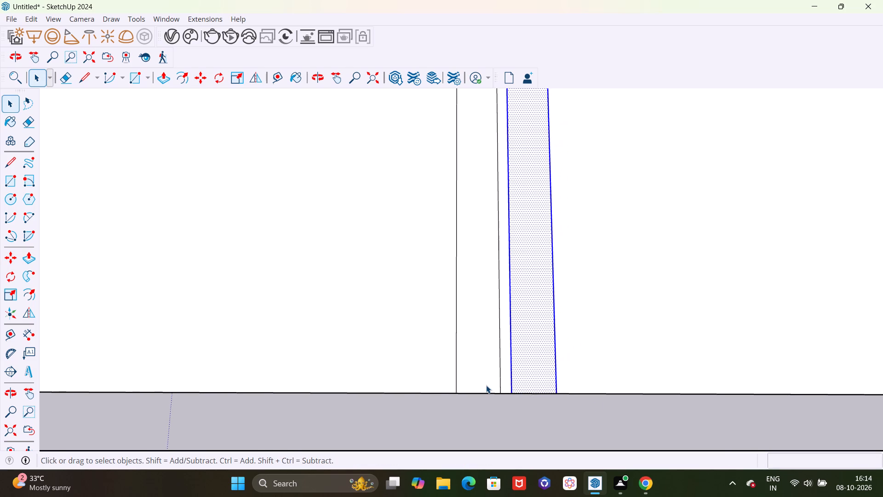
key(m)
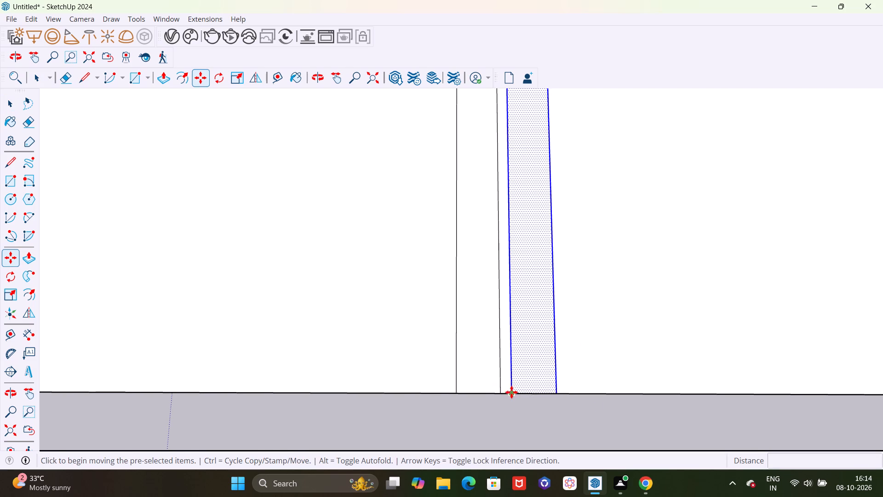
click(511, 394)
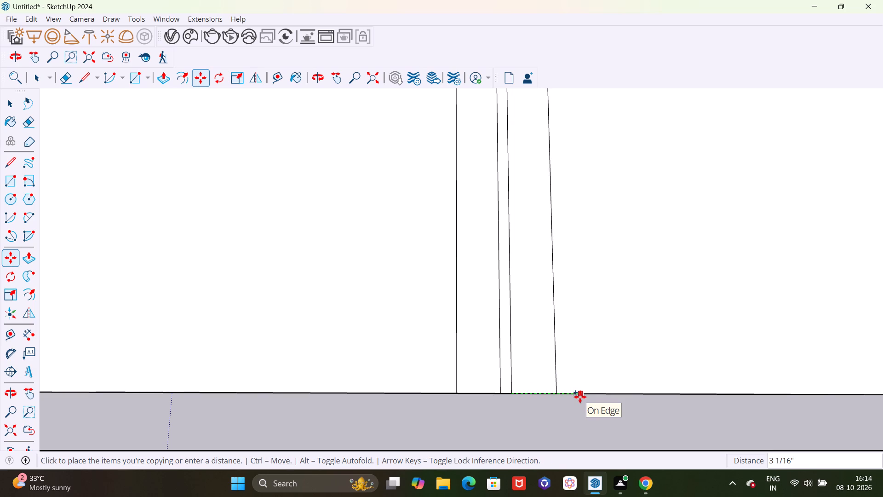
text(2.5")
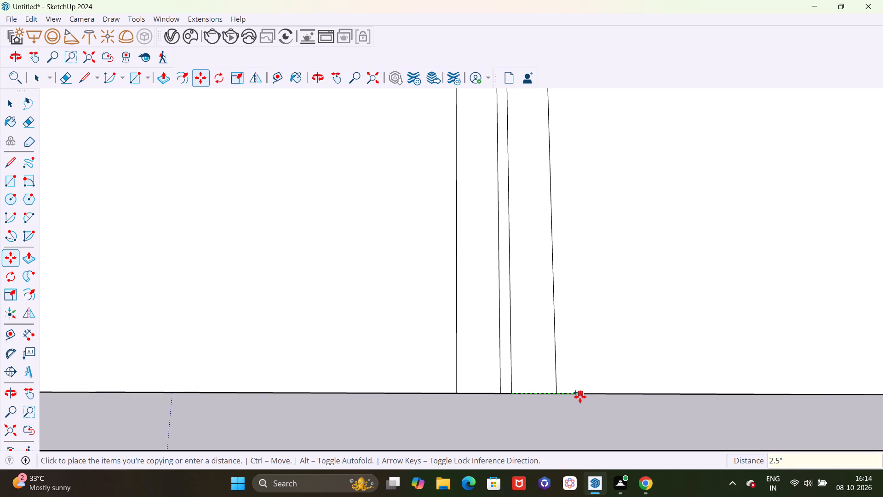
key(Return)
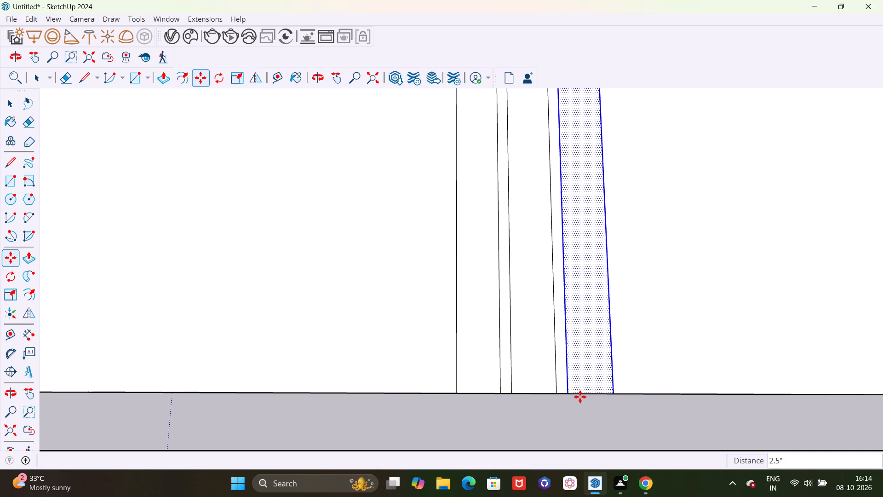
key(shift+asterisk)
key(8)
key(Return)
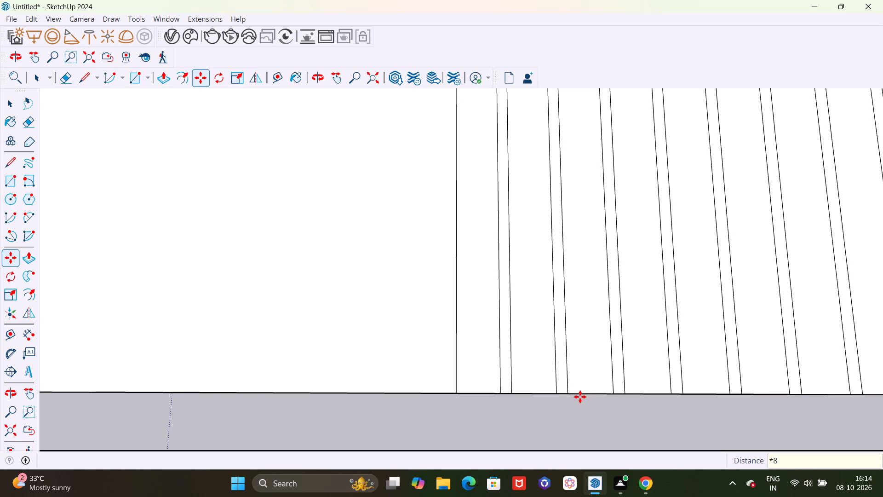
Copy the last wall strip and its connecting ceiling strip, with their edges, 2.5" along the green axis and multiply the copy by 30.
scroll(568, 389, down, 11)
scroll(528, 375, down, 5)
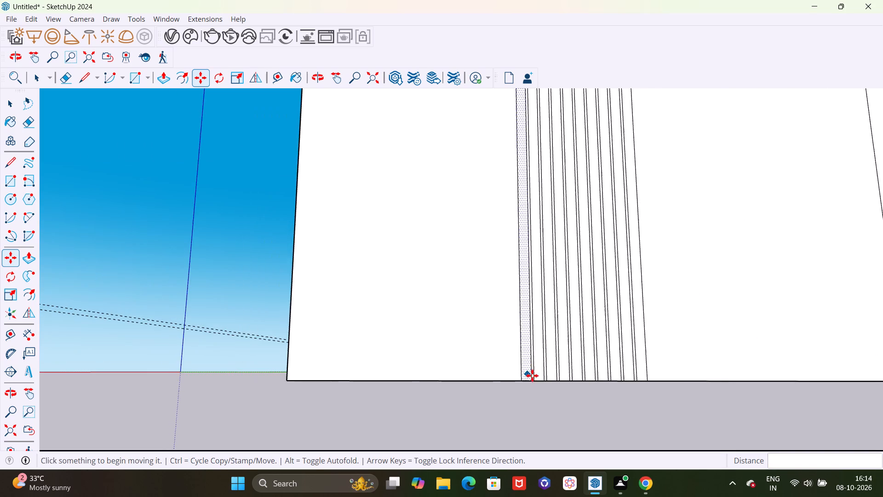
scroll(615, 366, down, 5)
scroll(712, 324, up, 3)
scroll(636, 339, up, 4)
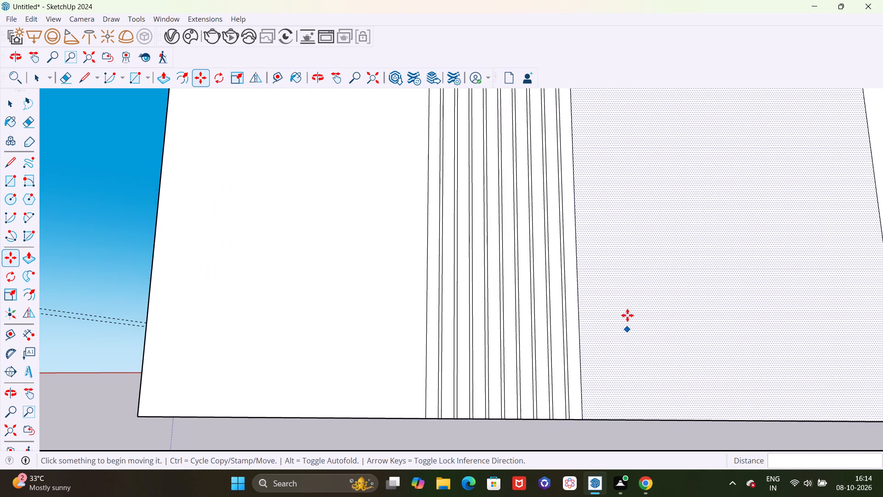
middle_drag(627, 312, 629, 345)
scroll(615, 384, up, 2)
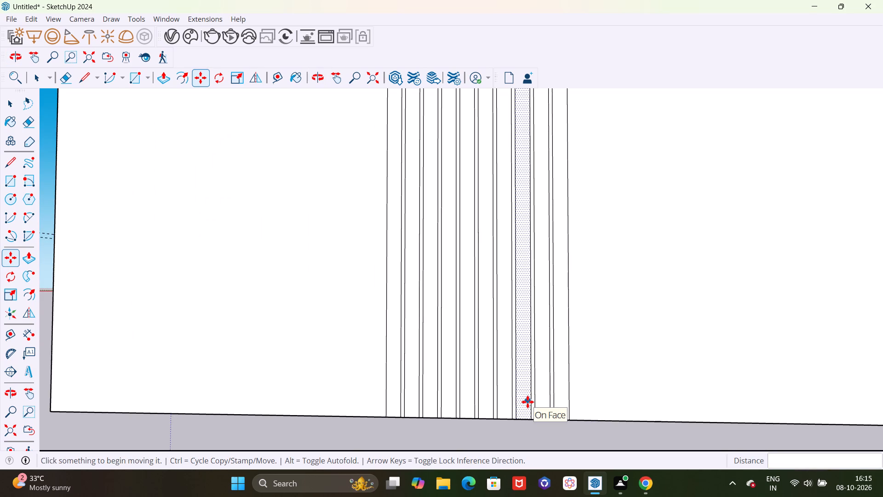
scroll(526, 406, up, 6)
key(space)
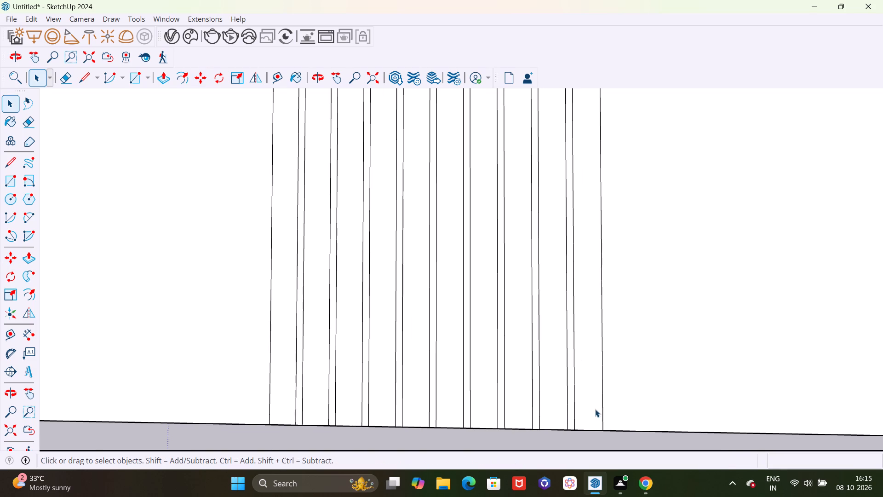
double_click(588, 405)
scroll(588, 406, down, 11)
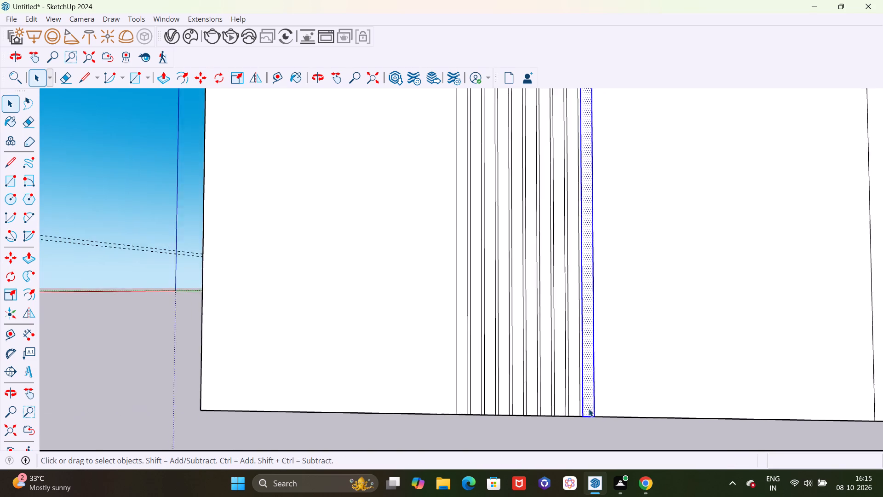
scroll(589, 409, down, 14)
middle_drag(593, 426, 591, 390)
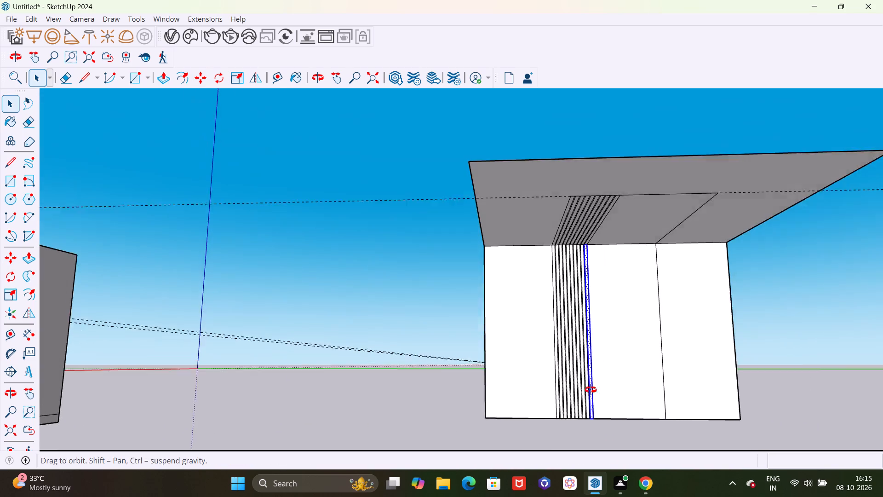
middle_drag(591, 390, 588, 362)
scroll(611, 225, up, 19)
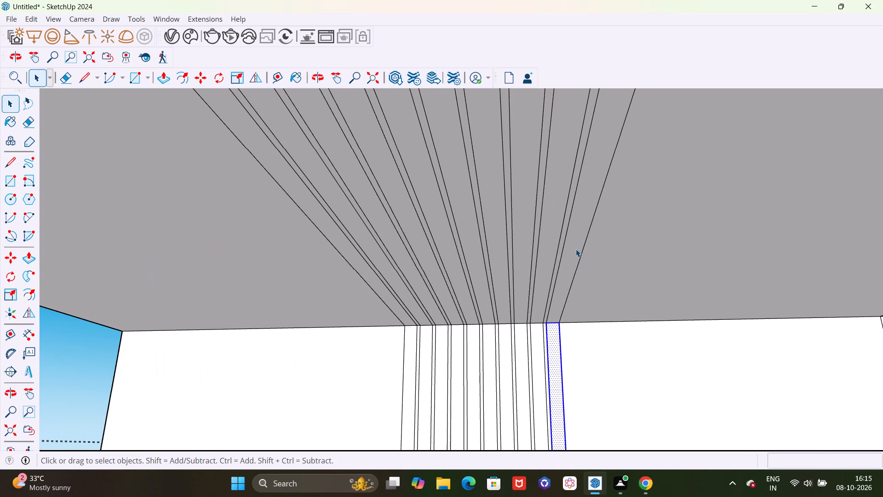
shift+double_click(575, 250)
scroll(559, 225, down, 13)
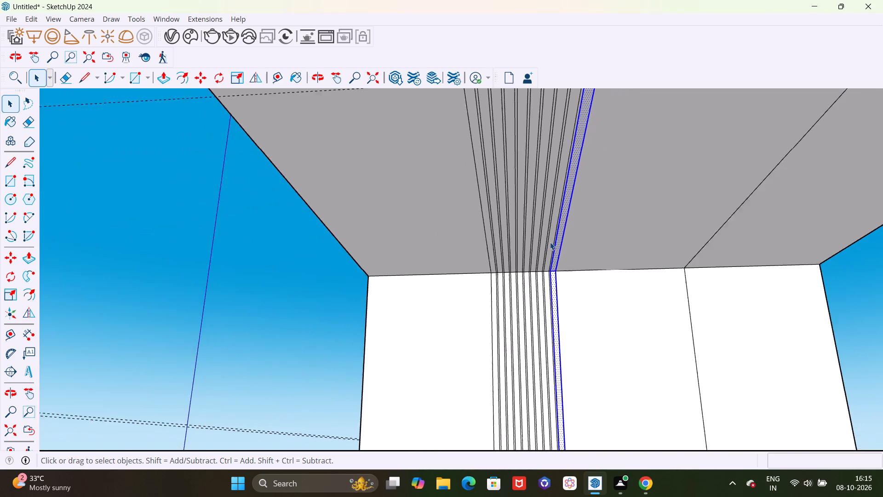
scroll(550, 242, down, 8)
middle_drag(551, 271, 548, 331)
scroll(557, 385, up, 10)
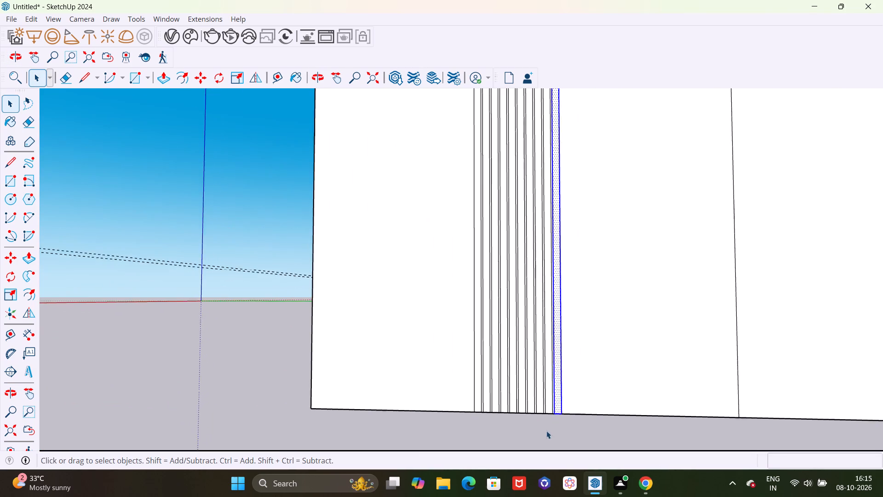
scroll(546, 431, up, 20)
scroll(546, 431, up, 4)
key(m)
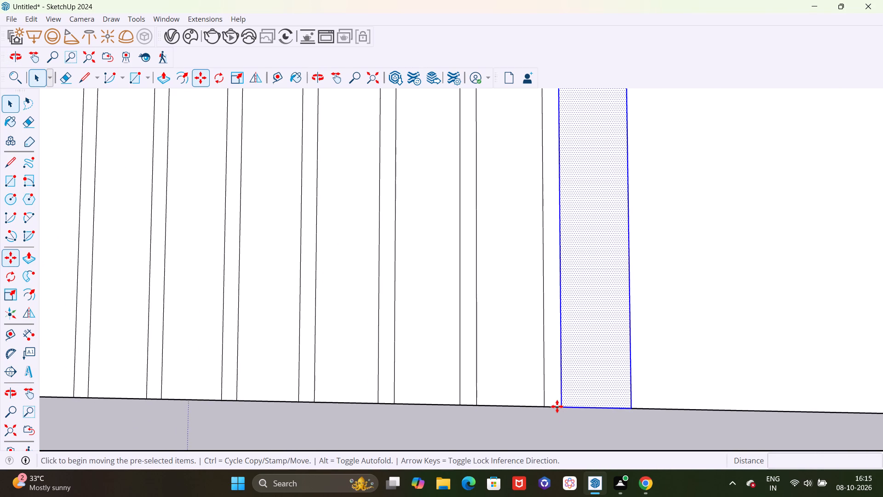
scroll(557, 405, up, 4)
click(563, 411)
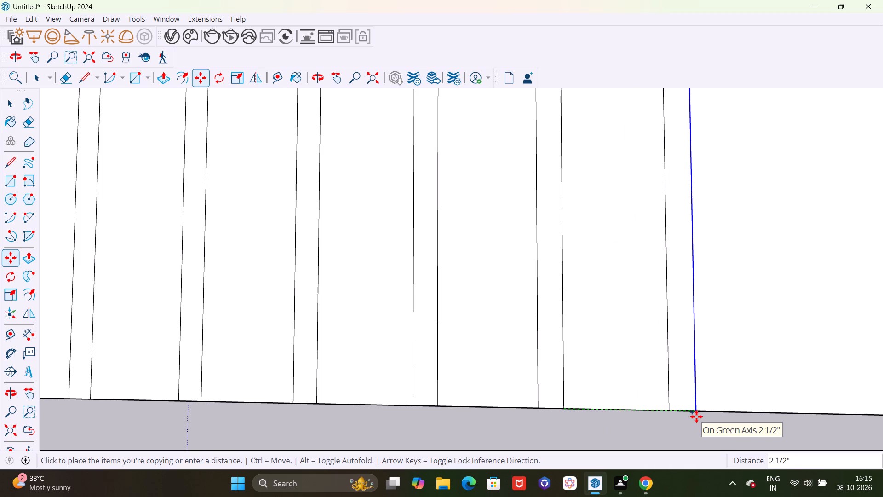
text(2.)
text(5")
key(Return)
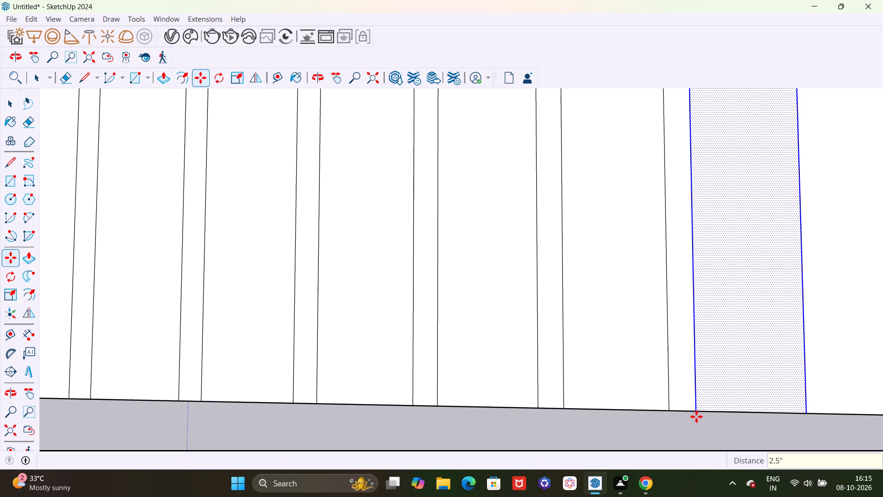
key(shift+asterisk)
text(30)
key(Return)
Examine the strip array from both sides of the wall and ceiling, checking how far it extends across the middle panel.
scroll(541, 367, down, 11)
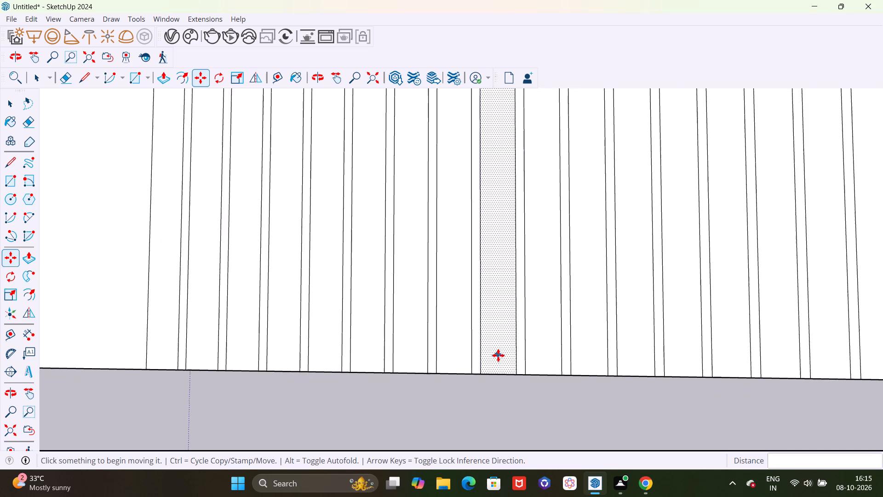
scroll(498, 355, down, 19)
scroll(495, 357, down, 7)
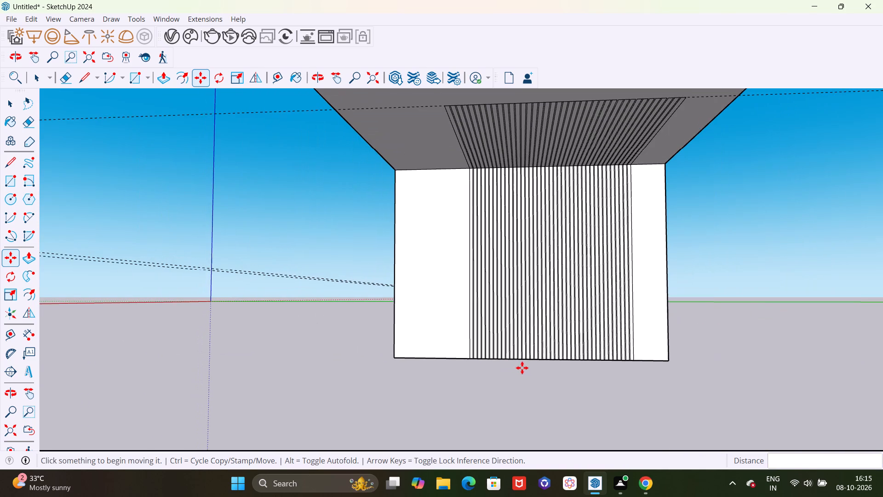
scroll(614, 370, down, 7)
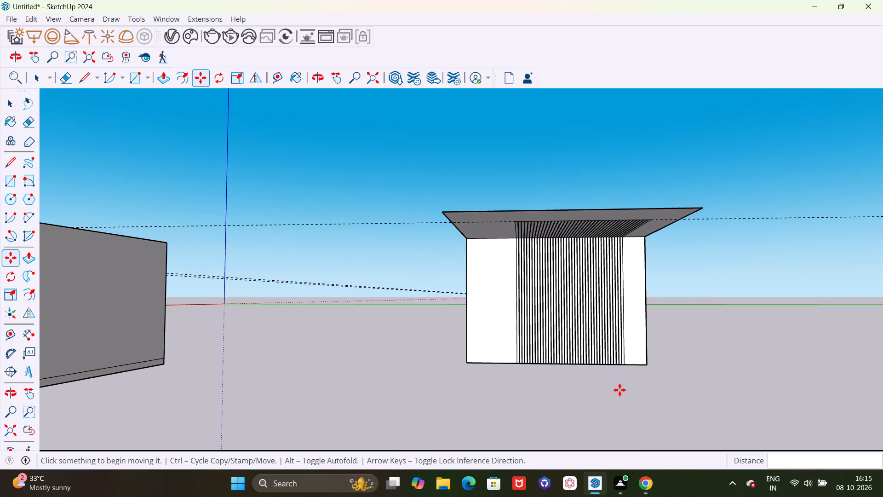
middle_drag(631, 403, 201, 410)
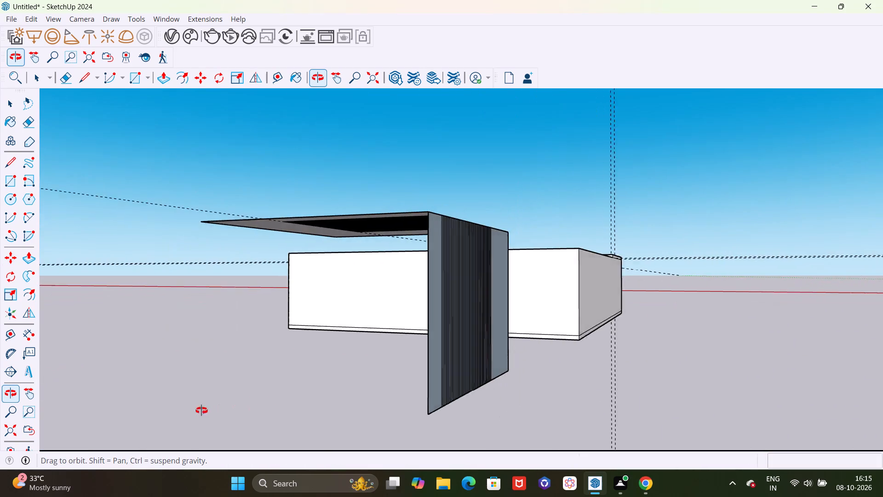
middle_drag(201, 410, 652, 382)
scroll(615, 352, up, 7)
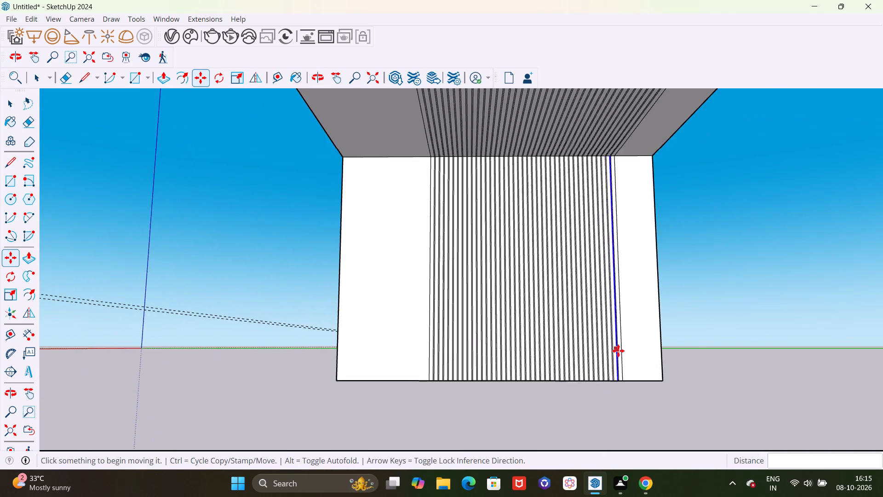
scroll(618, 351, up, 9)
scroll(622, 308, down, 12)
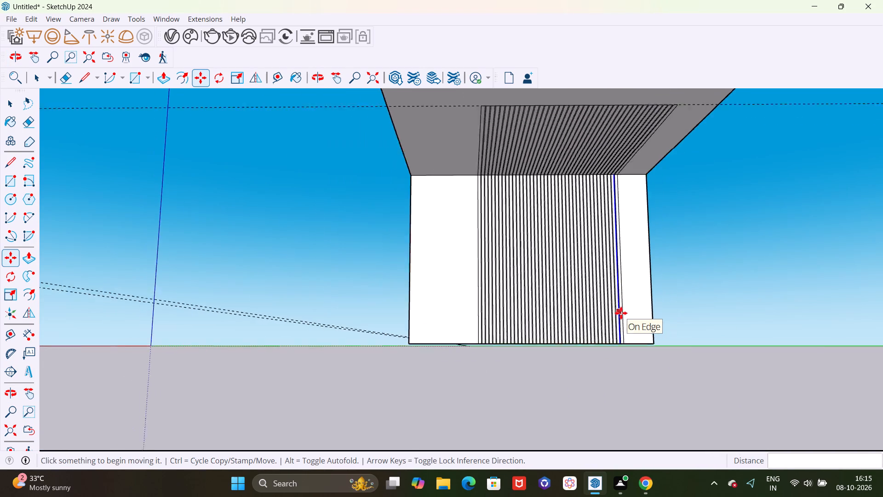
scroll(621, 313, down, 7)
middle_drag(609, 319, 582, 379)
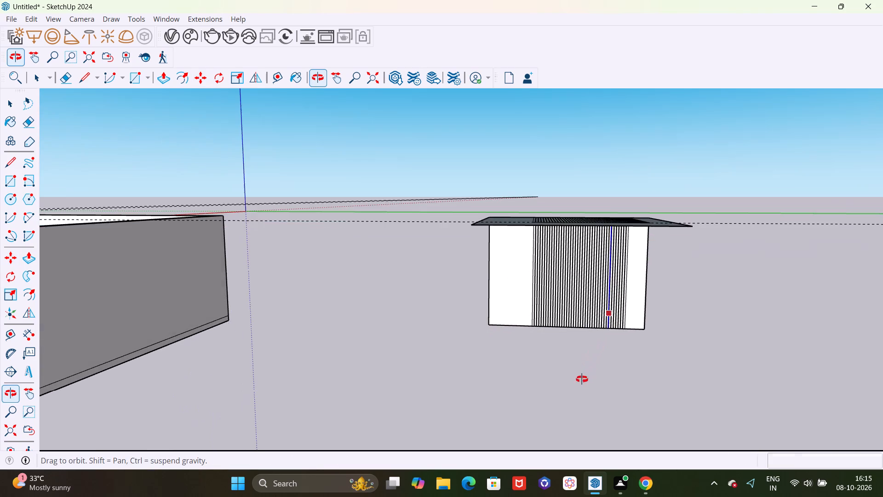
middle_drag(582, 379, 582, 379)
scroll(600, 325, up, 6)
scroll(536, 294, up, 5)
scroll(445, 308, down, 10)
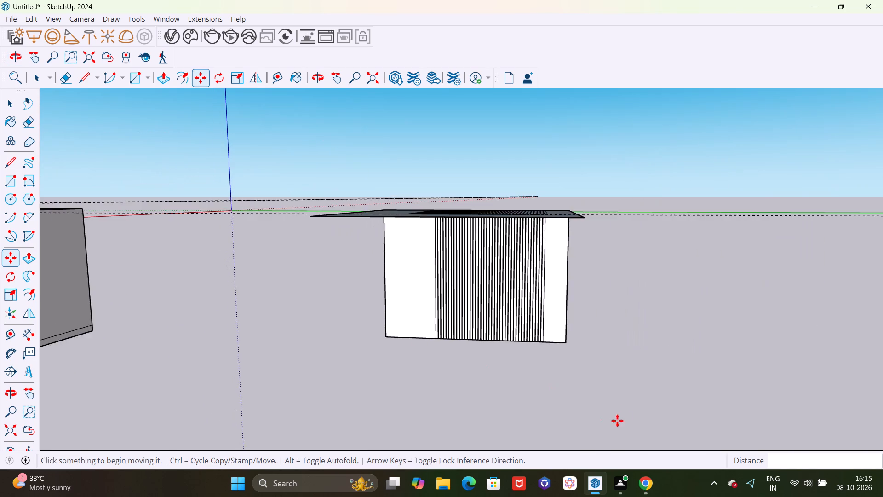
Measure the width of the wider plain wall panel, from the wall's outer edge to the first strip.
scroll(623, 410, up, 1)
middle_drag(636, 364, 658, 332)
scroll(418, 350, up, 5)
key(t)
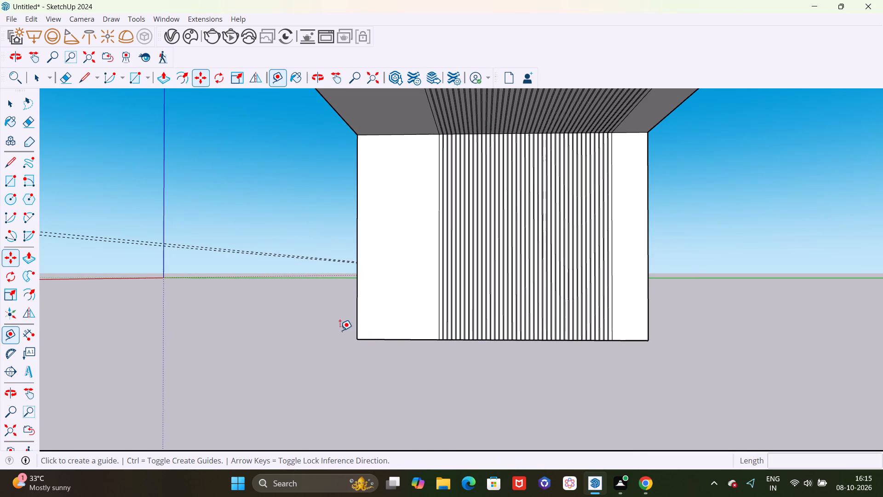
scroll(339, 328, up, 8)
click(374, 307)
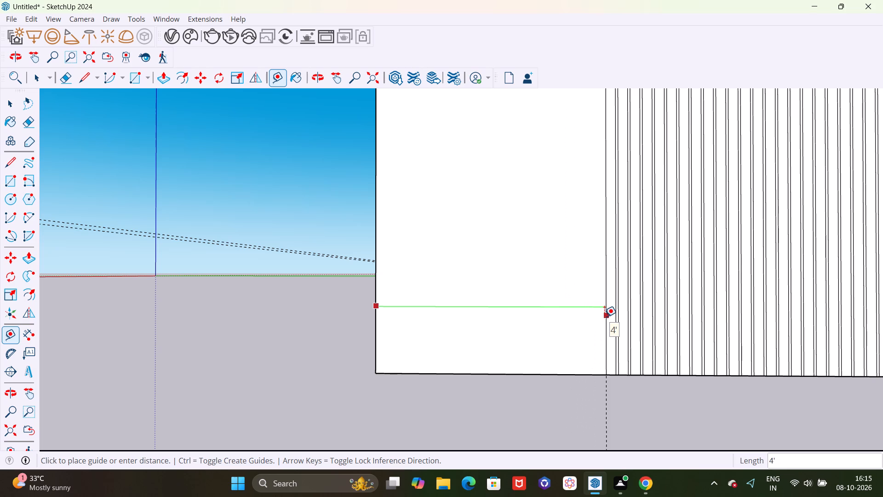
key(Escape)
Place a vertical guide 4' in from the wall's outer edge beside the narrower plain panel, and check its distance.
scroll(537, 310, down, 11)
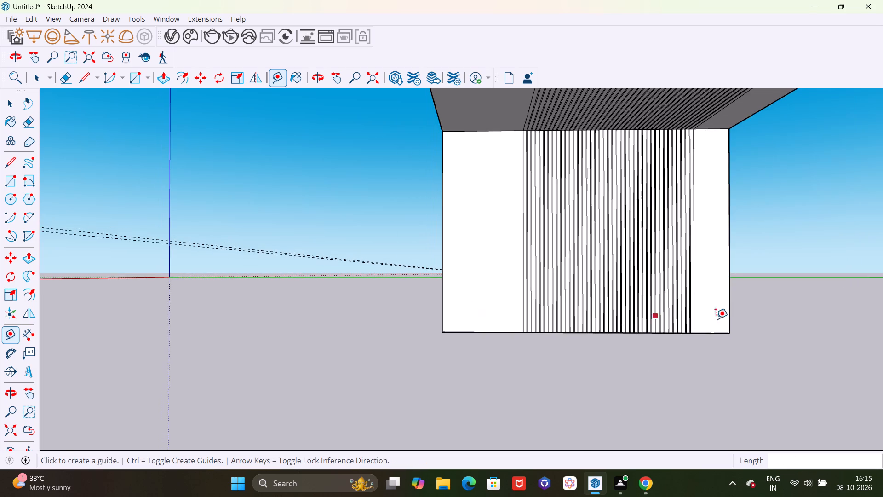
scroll(748, 314, up, 8)
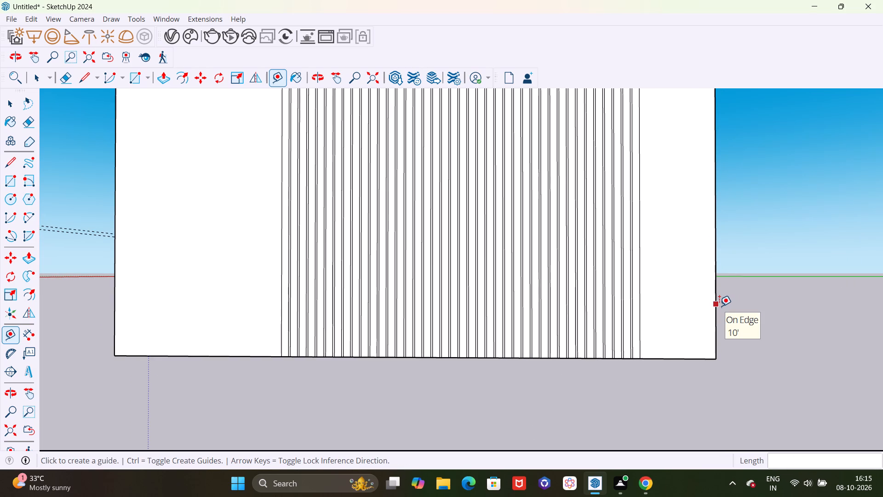
click(719, 306)
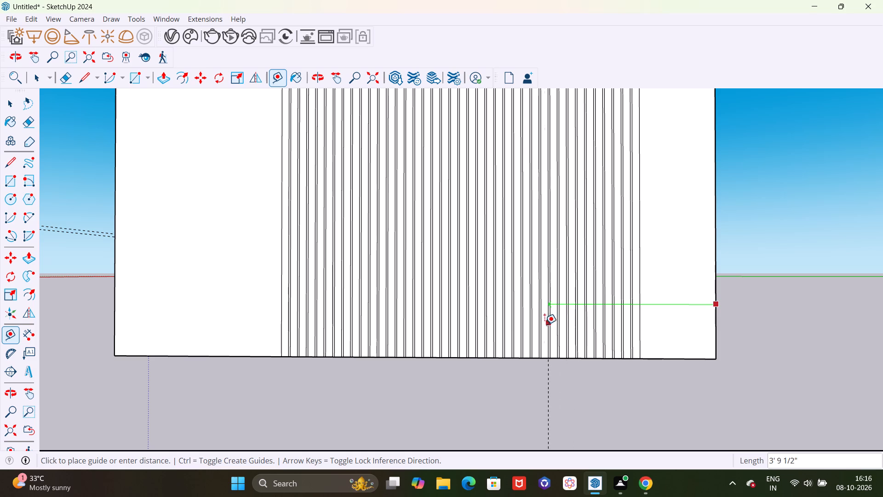
scroll(540, 325, up, 3)
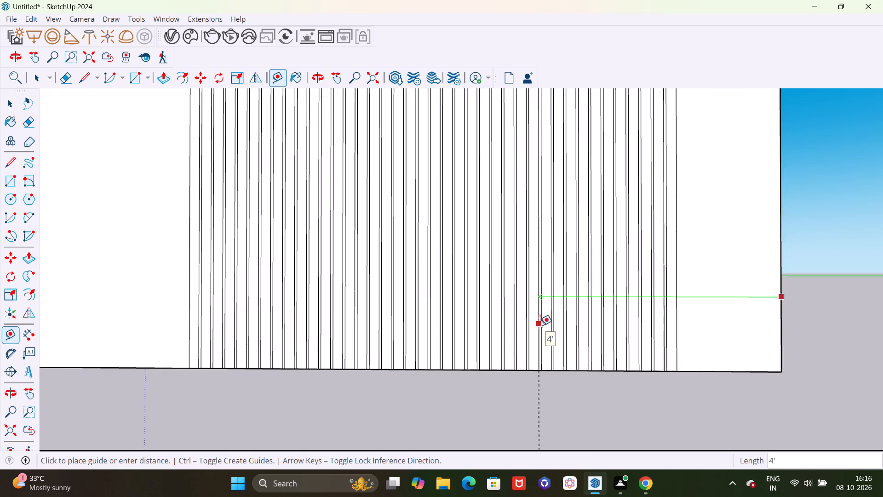
scroll(540, 325, up, 13)
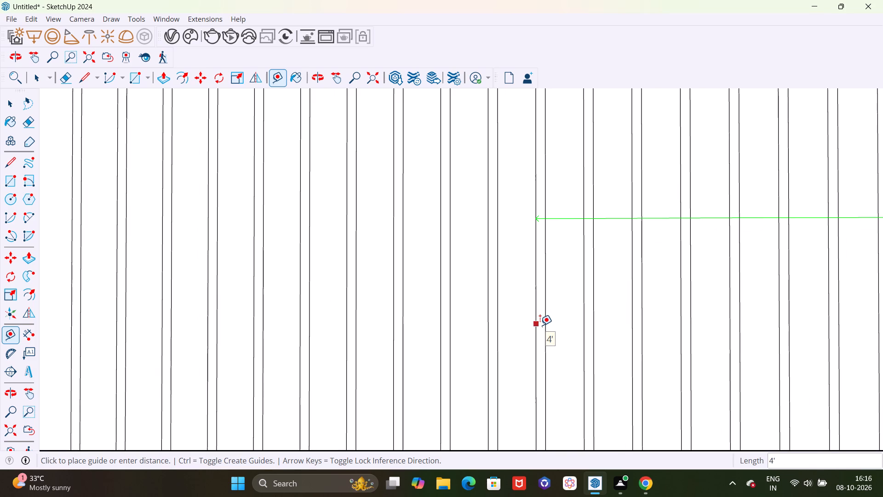
click(540, 325)
scroll(538, 323, down, 17)
click(536, 385)
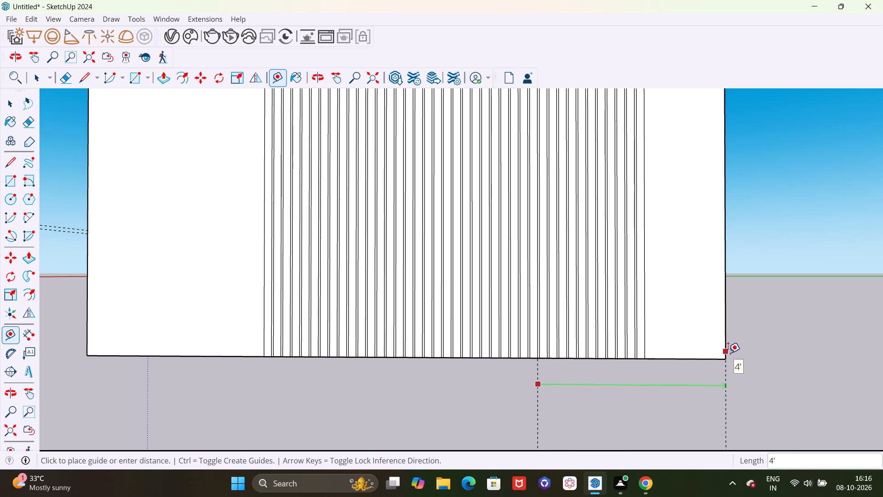
key(Escape)
Erase the wall strip edges lying between the 4' guide and the nearer outer edge of the wall.
scroll(601, 354, up, 5)
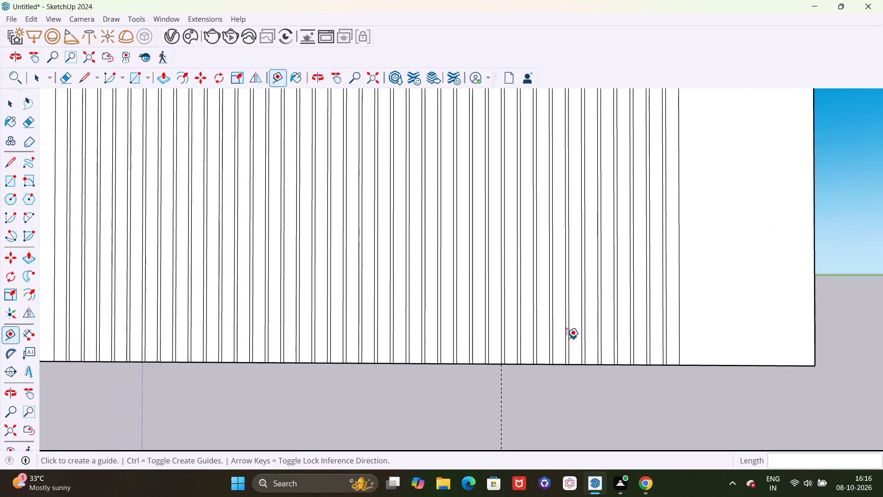
scroll(553, 338, up, 4)
key(space)
scroll(516, 372, down, 3)
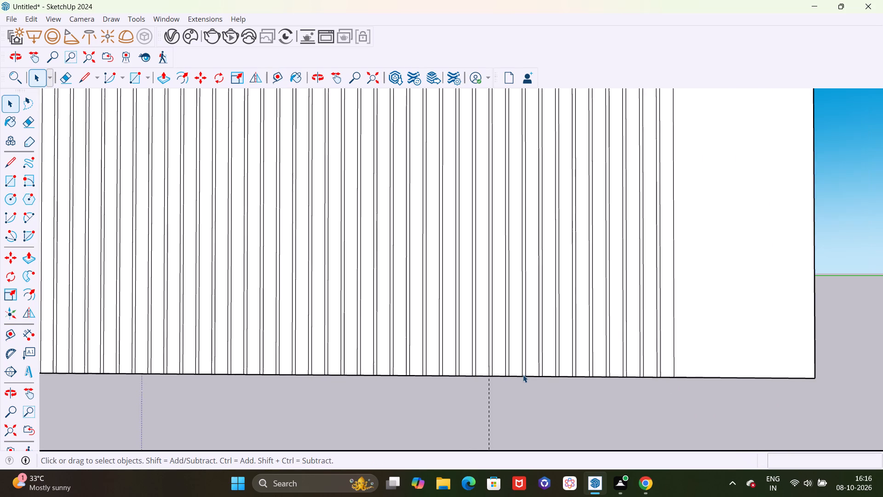
scroll(523, 375, down, 3)
key(e)
scroll(487, 363, up, 12)
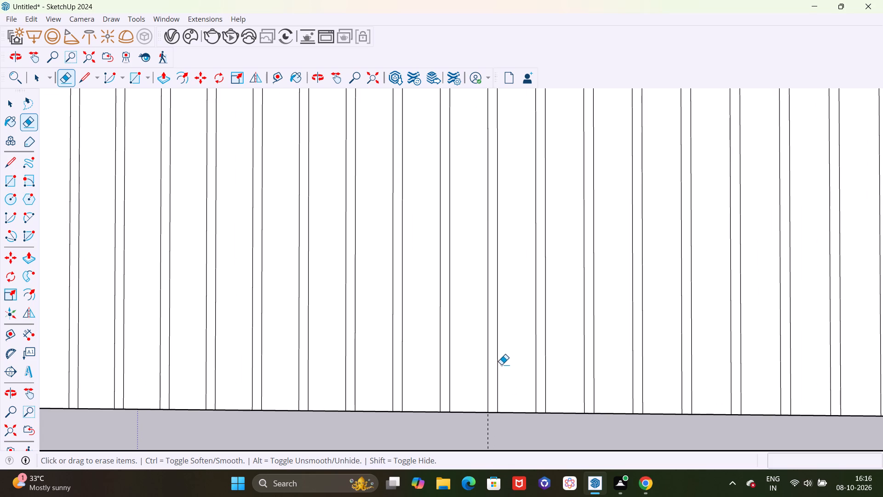
drag(496, 359, 780, 353)
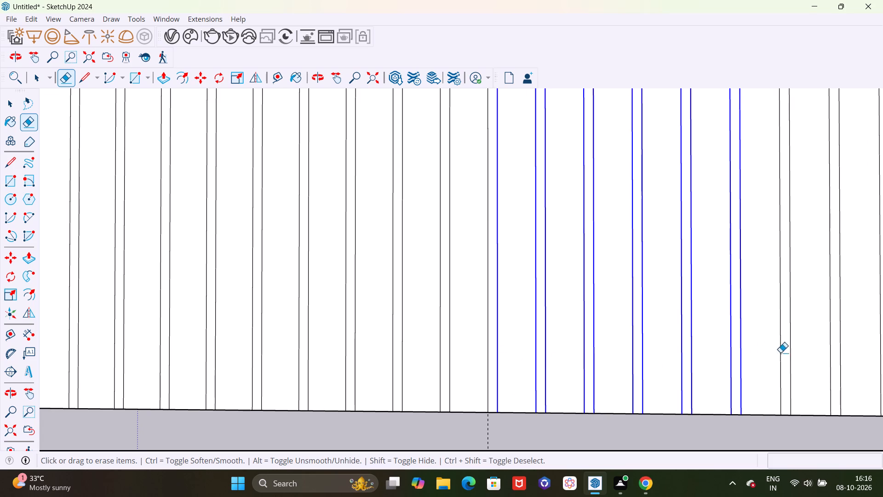
drag(780, 353, 855, 347)
scroll(649, 344, down, 10)
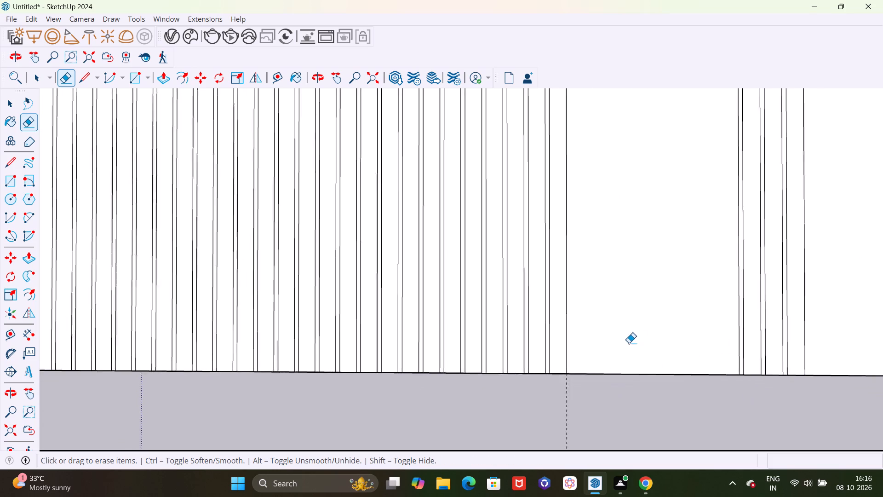
scroll(629, 343, down, 1)
drag(686, 329, 776, 329)
Erase the matching ceiling strip edges beyond the last remaining wall strip, leaving that side of the ceiling plain.
scroll(651, 372, down, 12)
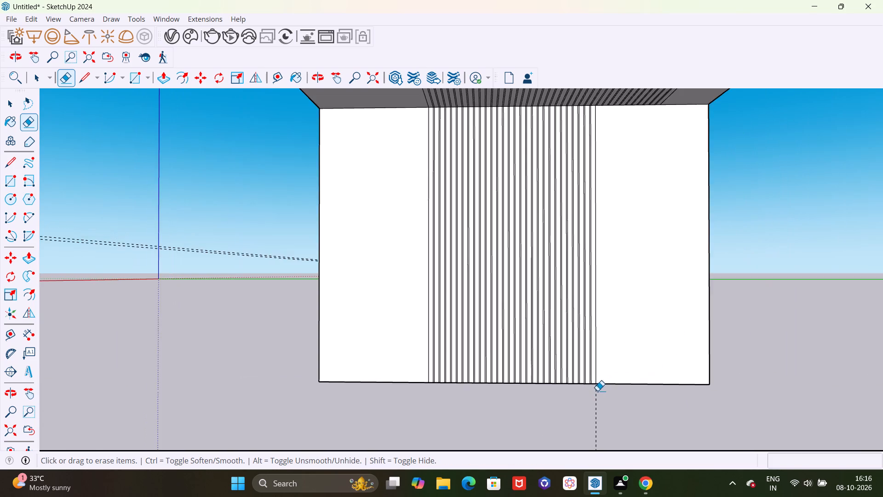
scroll(597, 391, down, 5)
middle_drag(617, 402, 620, 337)
scroll(641, 272, up, 5)
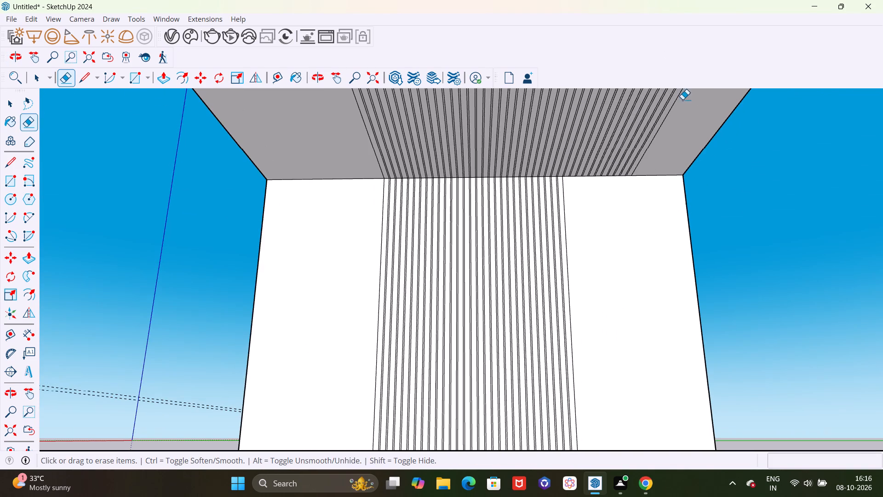
scroll(578, 128, up, 20)
scroll(578, 128, up, 8)
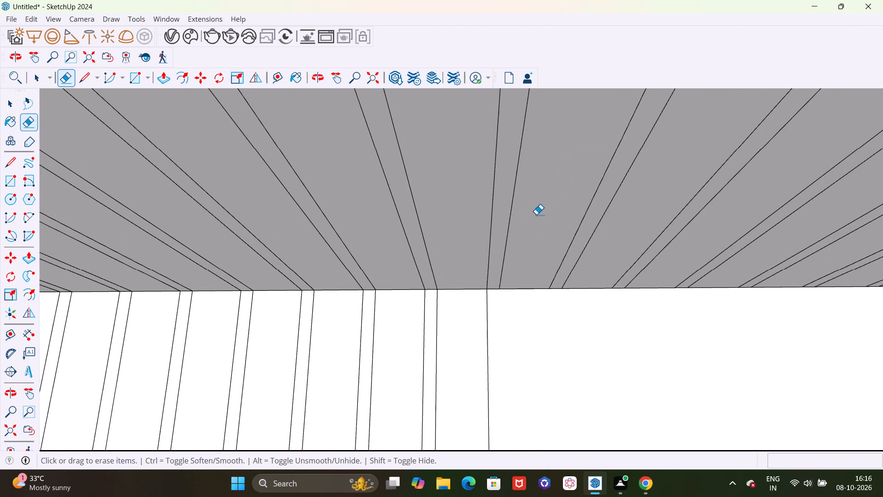
drag(507, 206, 872, 216)
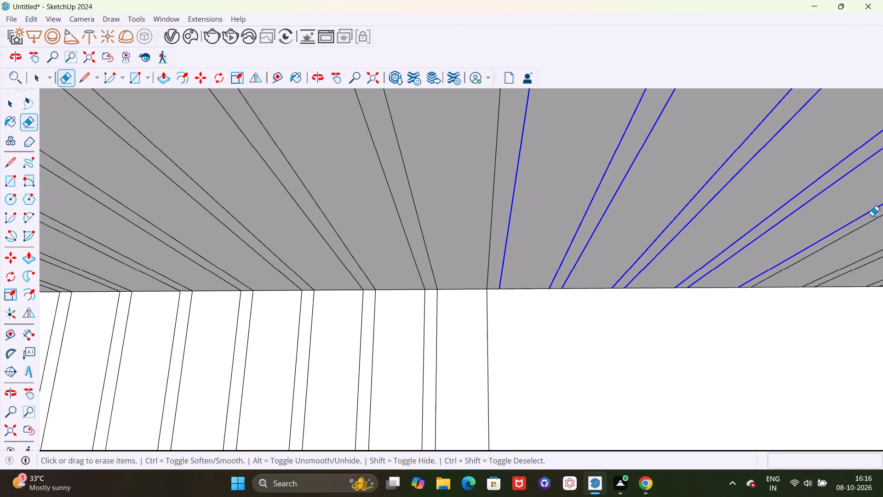
drag(872, 216, 881, 269)
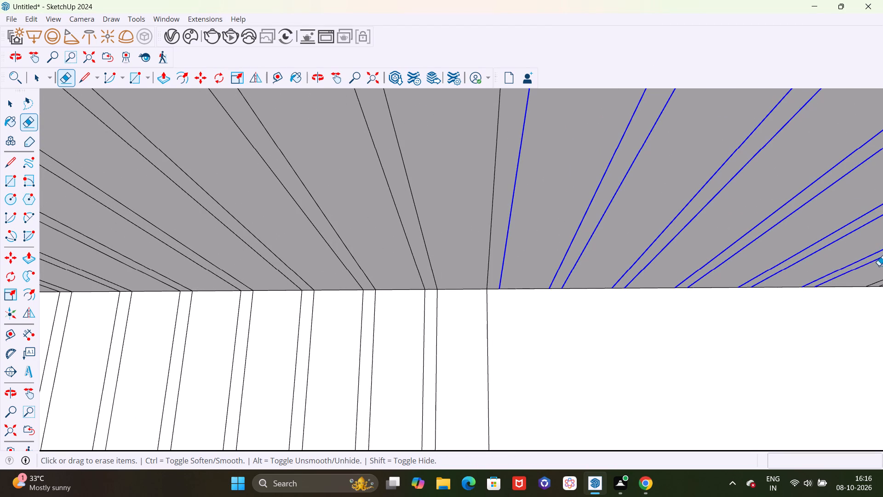
scroll(514, 186, down, 20)
drag(563, 141, 734, 143)
Erase the dashed guide and the leftover short edge segments along the ceiling band's end line, beyond the last strip.
scroll(577, 187, down, 19)
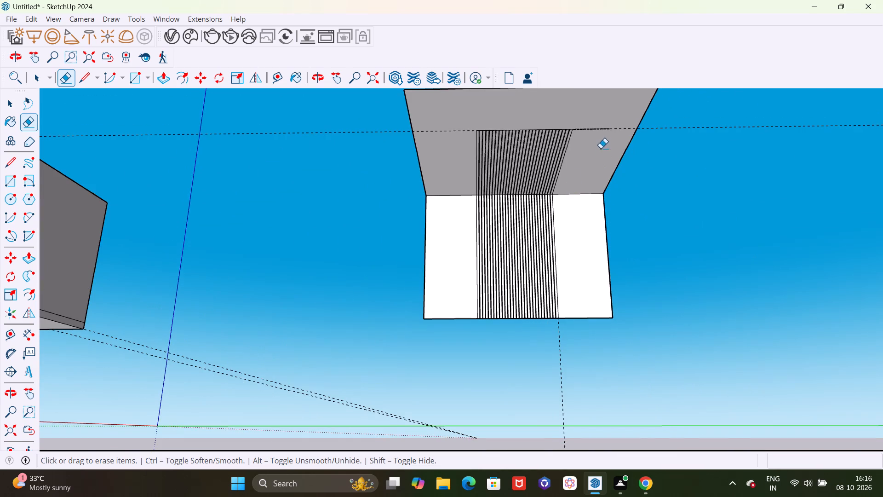
scroll(600, 133, up, 5)
scroll(598, 127, up, 18)
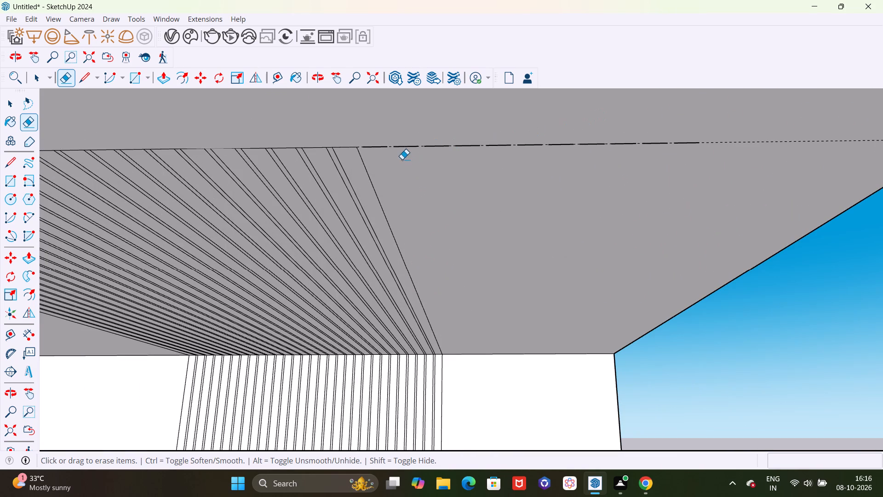
drag(376, 149, 378, 157)
drag(380, 144, 380, 145)
drag(380, 145, 382, 153)
drag(407, 140, 411, 151)
drag(430, 143, 433, 156)
drag(465, 142, 466, 151)
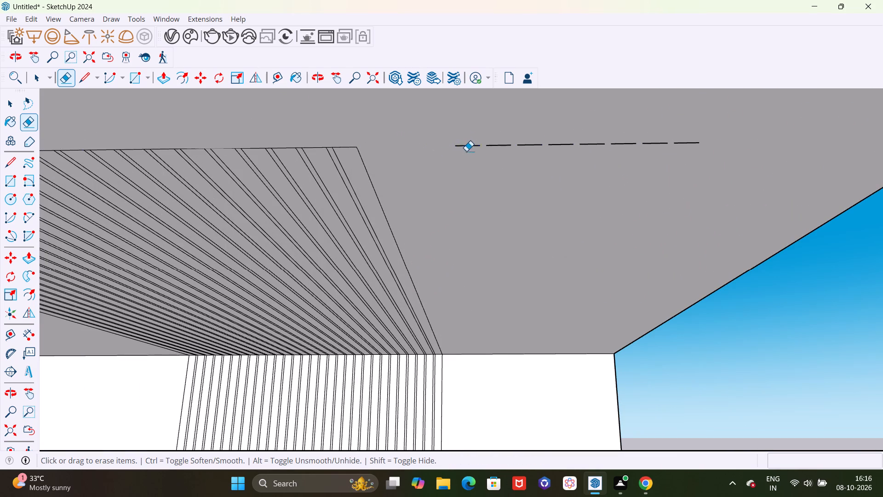
drag(466, 151, 467, 151)
drag(507, 135, 508, 156)
drag(522, 144, 528, 150)
drag(554, 138, 563, 148)
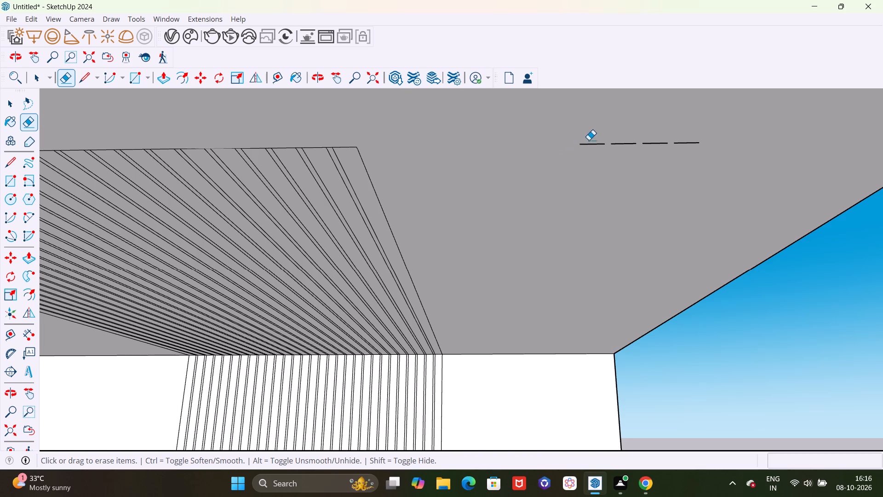
drag(591, 142, 596, 150)
drag(623, 143, 630, 152)
drag(654, 137, 657, 148)
drag(691, 135, 690, 152)
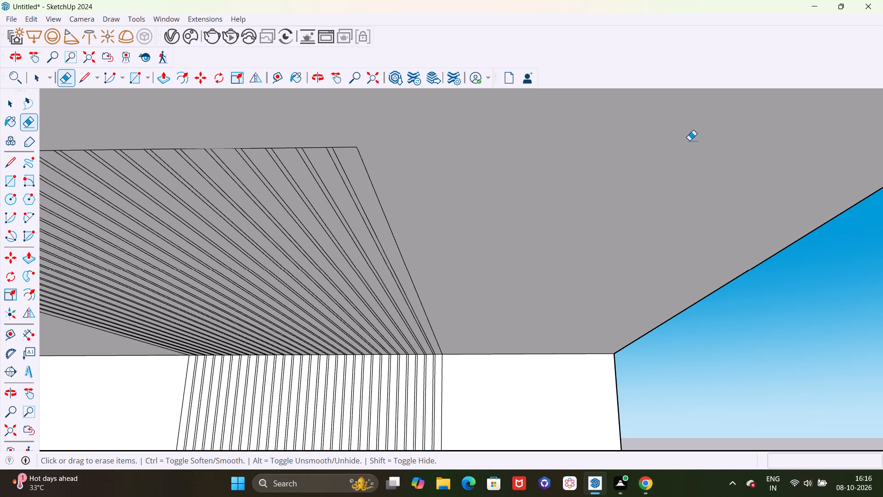
Erase the short end edges closing the first six narrow gaps between ceiling strips, starting from the wider side's first strip.
scroll(687, 140, down, 13)
scroll(646, 160, down, 6)
scroll(487, 150, up, 5)
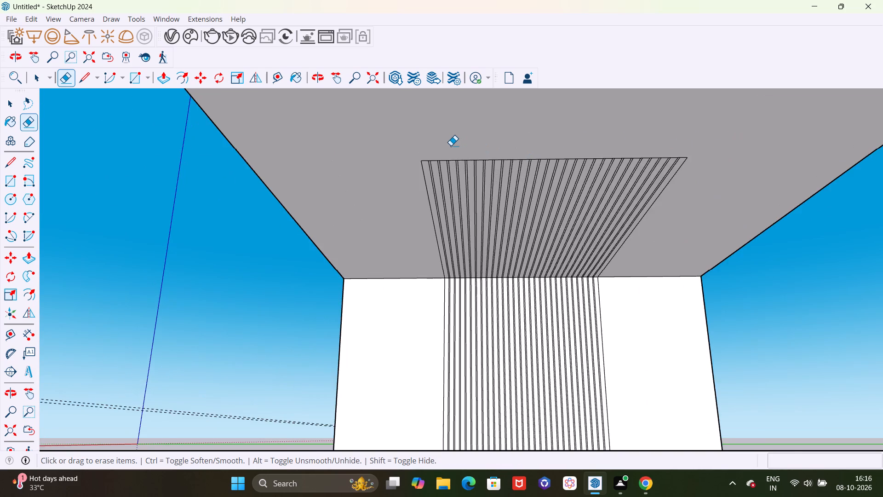
scroll(451, 146, up, 5)
scroll(413, 160, up, 11)
scroll(404, 162, down, 4)
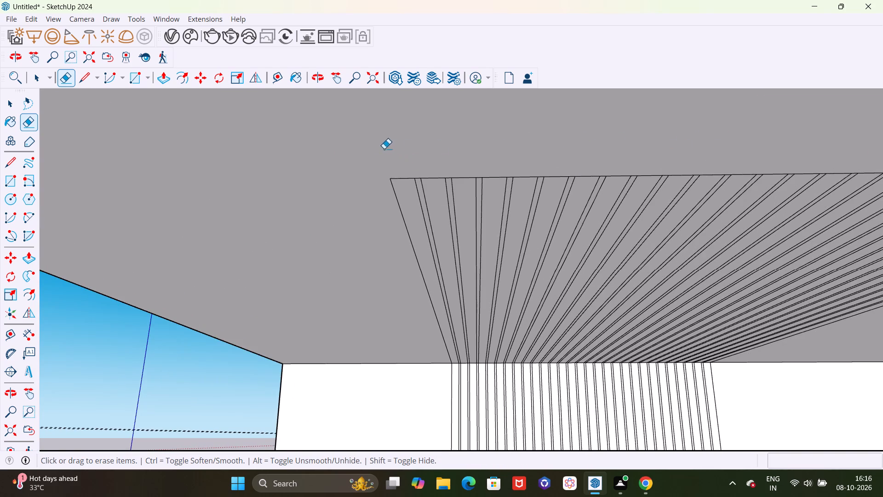
scroll(379, 150, down, 11)
scroll(405, 172, up, 20)
scroll(405, 172, up, 2)
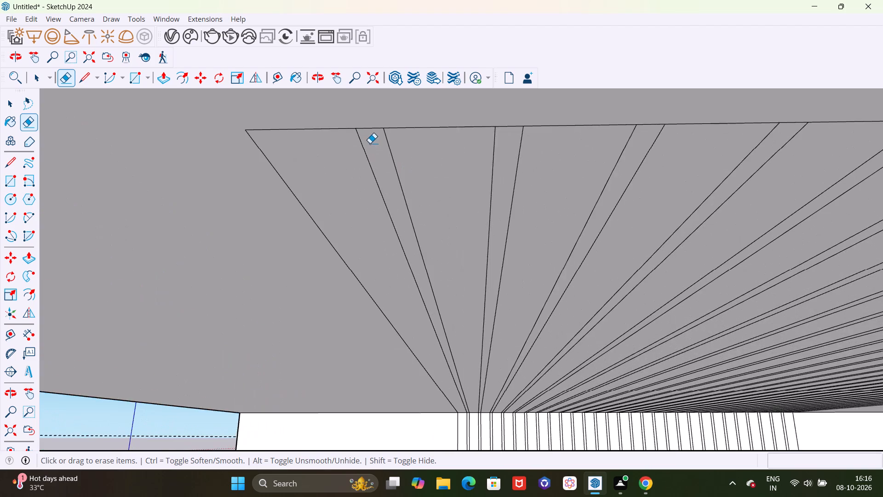
scroll(370, 143, up, 7)
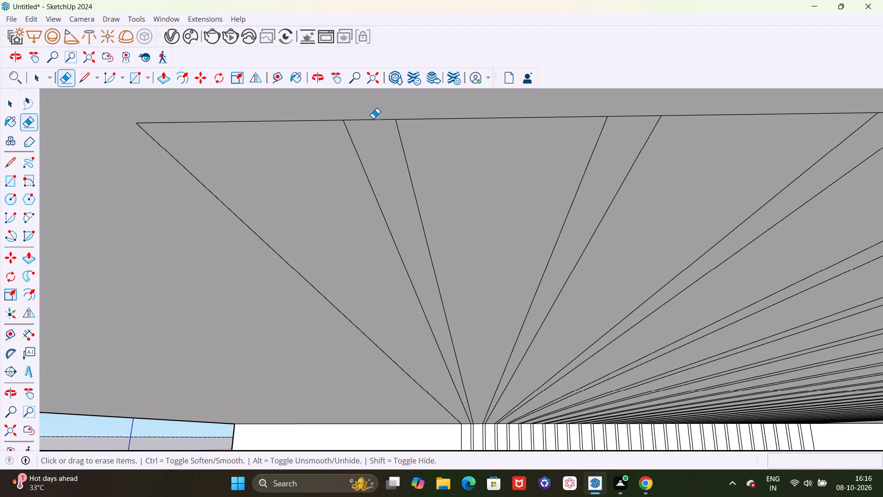
drag(373, 118, 376, 127)
drag(619, 116, 614, 127)
scroll(371, 167, down, 6)
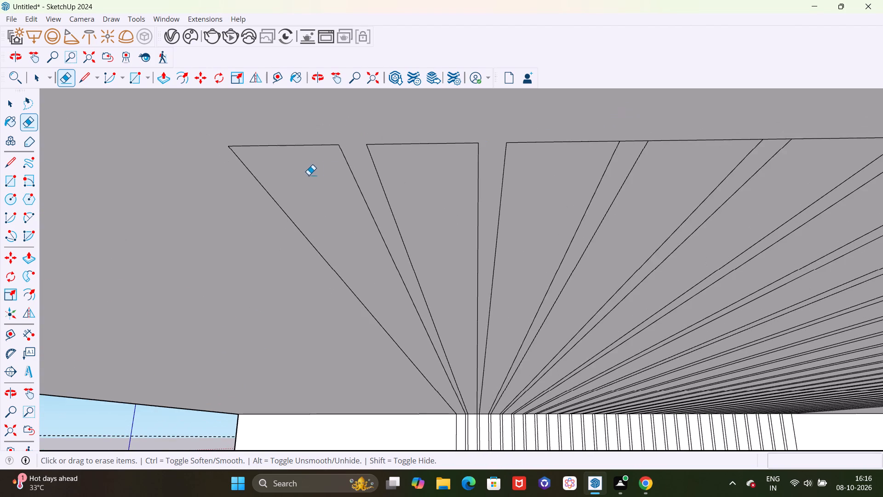
scroll(694, 142, up, 5)
drag(590, 143, 595, 159)
drag(609, 140, 609, 144)
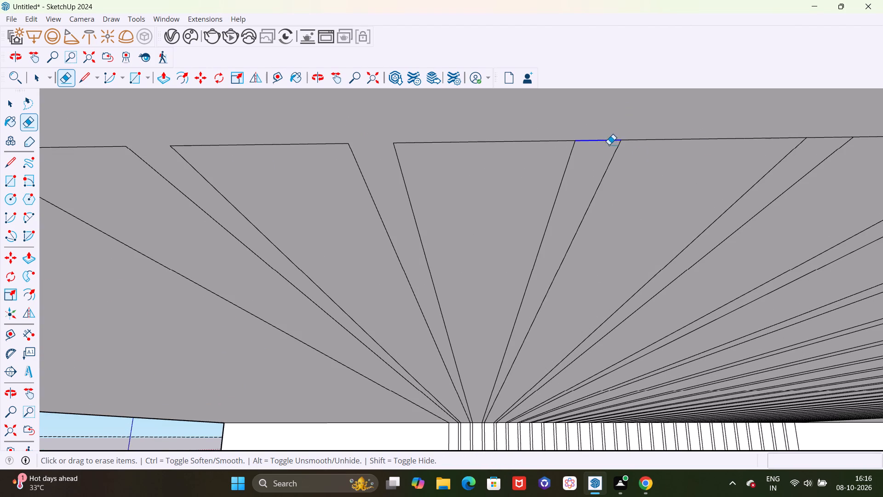
drag(609, 144, 608, 147)
drag(825, 136, 815, 147)
scroll(522, 196, down, 6)
scroll(435, 198, down, 5)
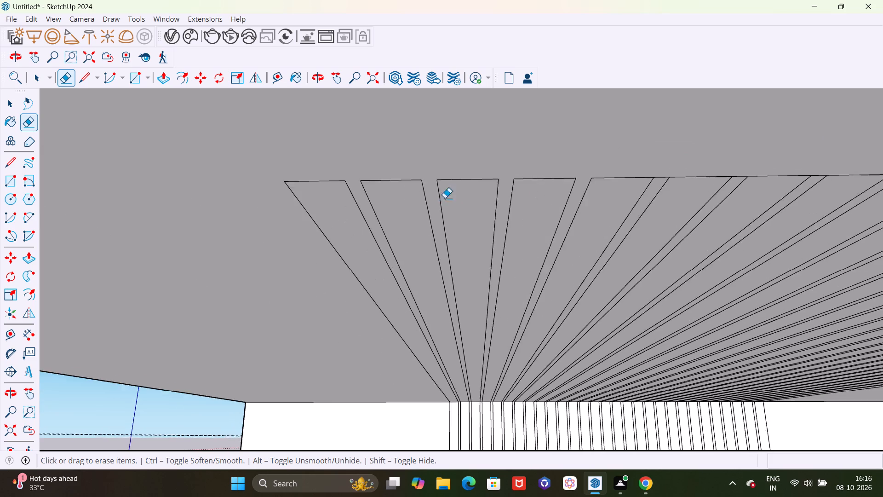
scroll(671, 184, up, 11)
drag(603, 176, 603, 182)
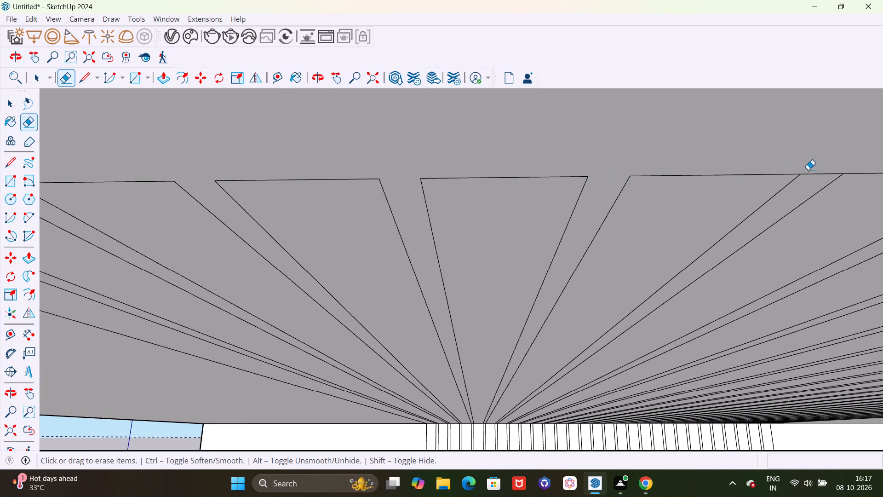
drag(809, 176, 809, 182)
drag(818, 176, 812, 185)
drag(821, 172, 800, 200)
scroll(511, 174, down, 10)
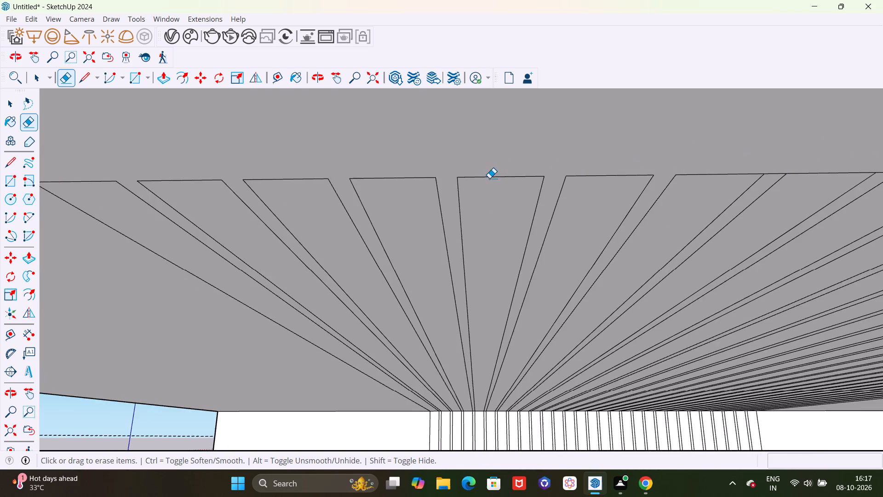
Erase the short end edges closing the first four gaps between ceiling strips, starting from the opposite side of the band.
scroll(489, 178, down, 16)
scroll(478, 181, down, 6)
scroll(775, 178, up, 4)
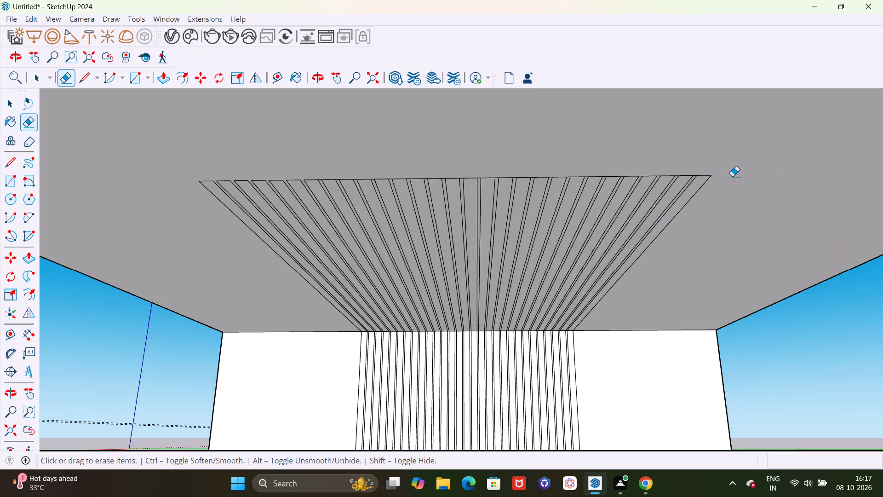
scroll(732, 176, up, 14)
scroll(705, 185, up, 13)
drag(723, 163, 724, 171)
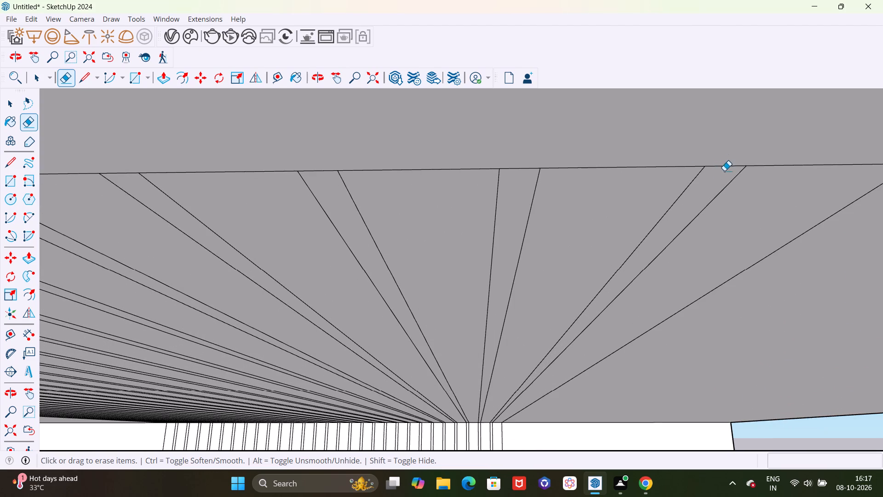
drag(724, 171, 723, 177)
drag(512, 164, 516, 181)
drag(321, 170, 325, 180)
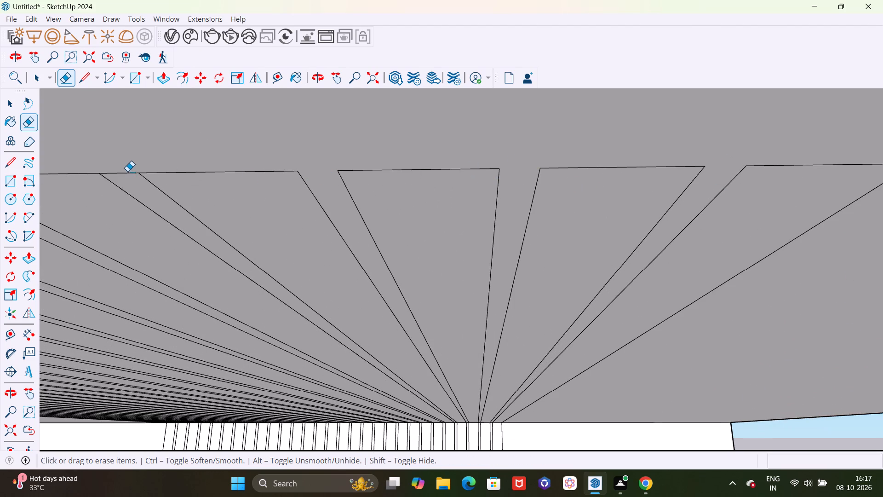
drag(127, 171, 130, 184)
Erase the short end edges closing the following three gaps along the ceiling band's end line.
scroll(354, 183, down, 18)
scroll(278, 198, up, 10)
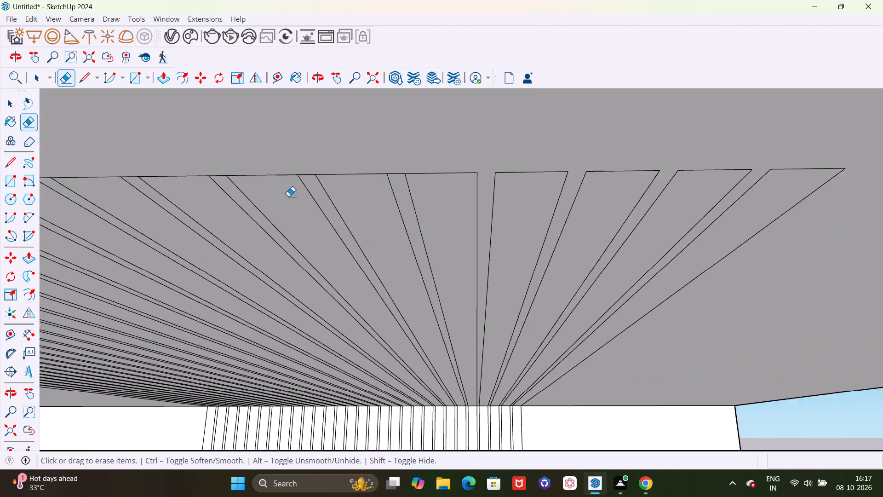
scroll(288, 196, up, 3)
drag(453, 163, 456, 175)
drag(318, 163, 325, 182)
drag(181, 162, 189, 174)
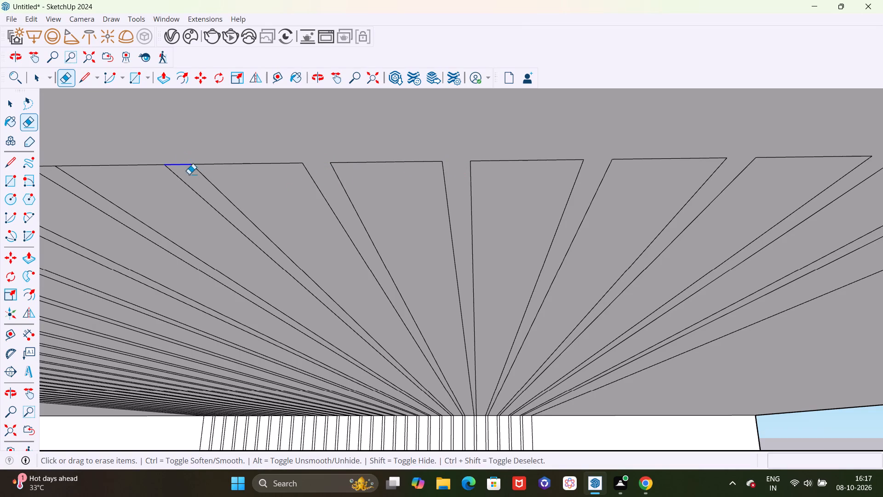
drag(189, 174, 190, 177)
Continue along the ceiling band's end line, erasing the short end edges closing the next nine gaps between strips.
shift+middle_drag(194, 175, 878, 168)
shift+scroll(873, 168, up, 1)
drag(728, 154, 733, 164)
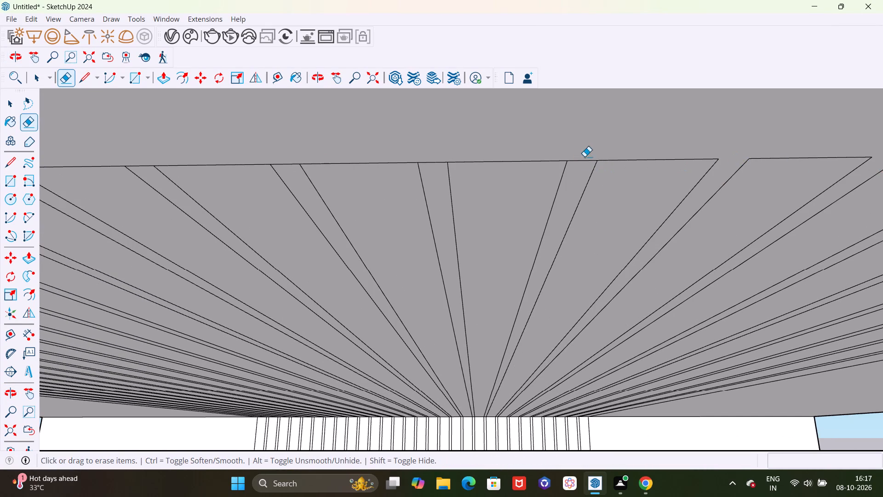
drag(585, 161, 580, 176)
drag(438, 162, 437, 170)
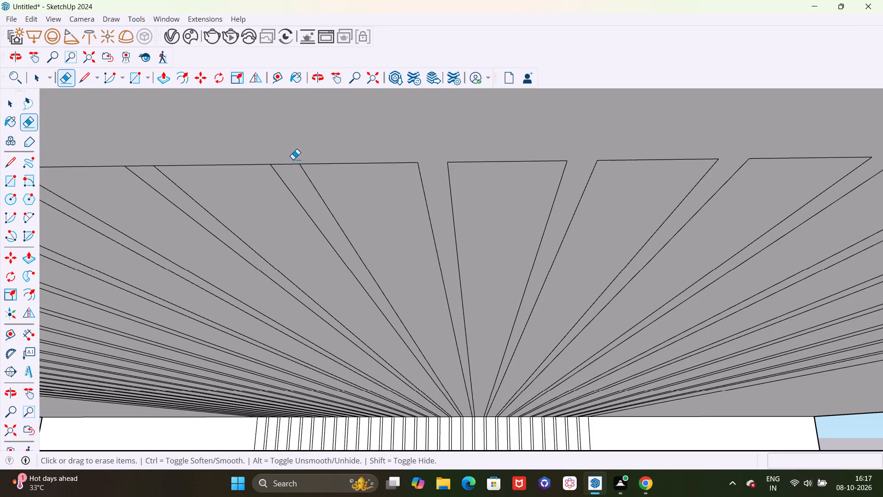
click(294, 172)
drag(279, 162, 283, 167)
drag(141, 164, 148, 174)
shift+middle_drag(182, 176, 600, 190)
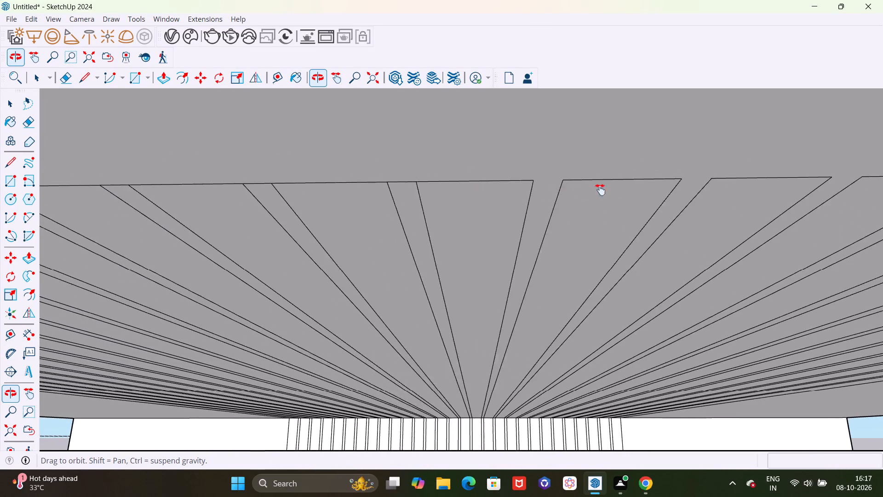
shift+middle_drag(600, 190, 882, 187)
drag(718, 174, 713, 184)
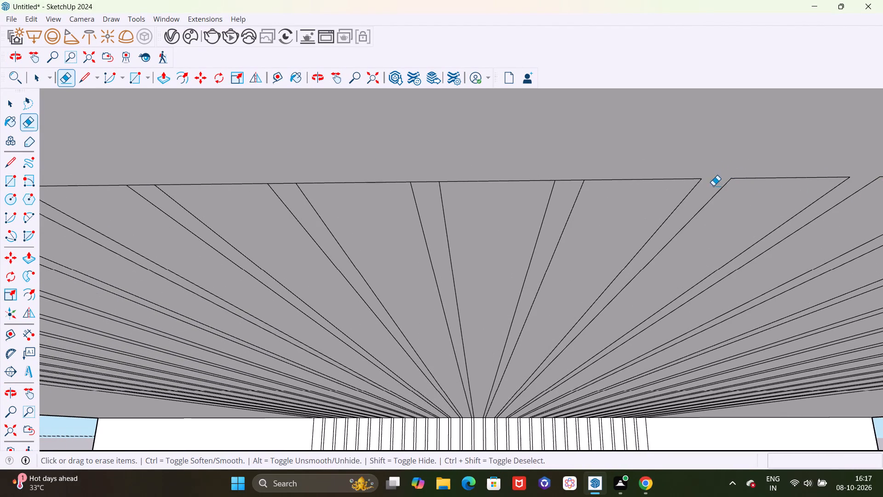
drag(572, 180, 565, 191)
drag(433, 174, 434, 192)
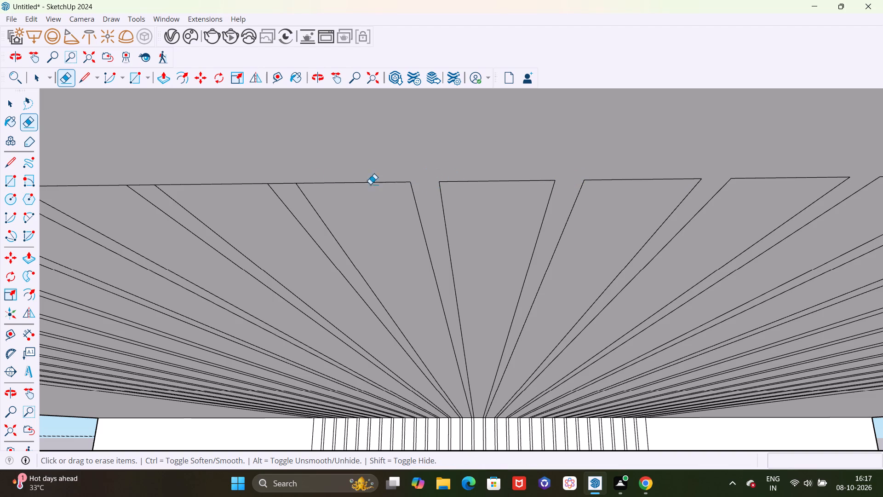
drag(287, 181, 287, 193)
Erase the remaining six short end edges between ceiling strips, leaving every gap open along the band's end line.
shift+middle_drag(283, 186, 769, 191)
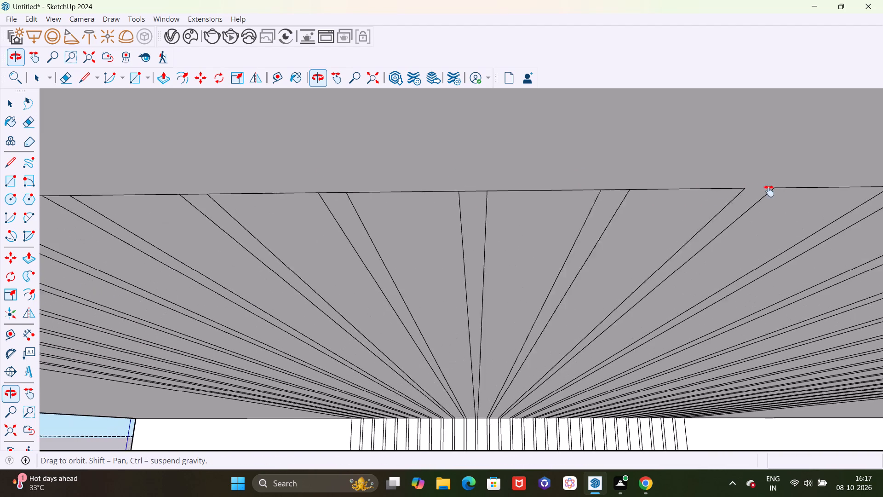
shift+middle_drag(769, 191, 812, 191)
drag(672, 188, 669, 197)
drag(530, 191, 524, 201)
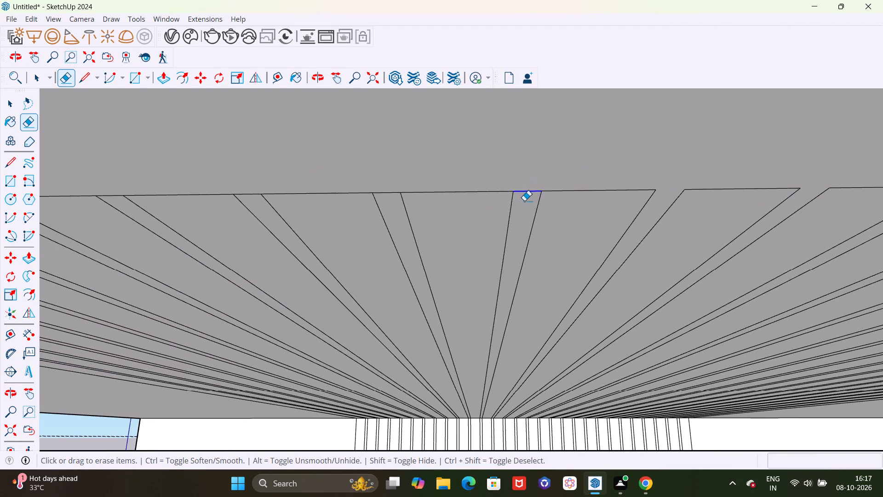
drag(524, 201, 523, 201)
drag(383, 189, 387, 200)
drag(252, 195, 255, 204)
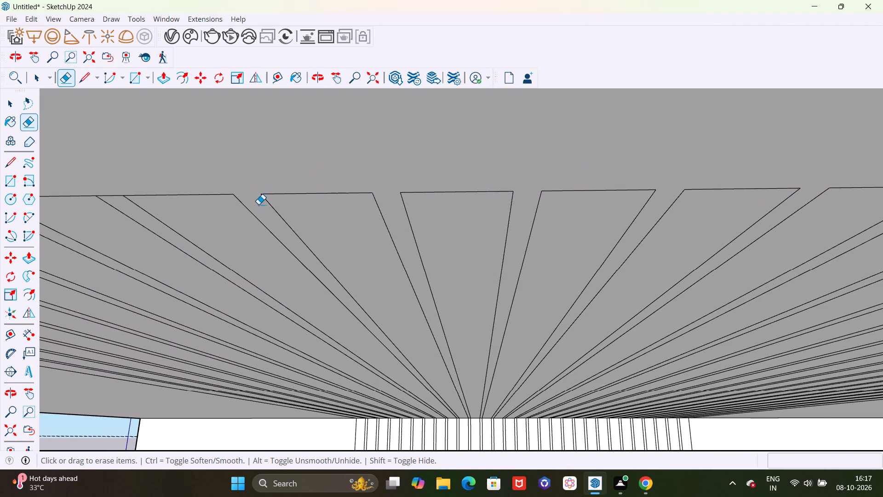
shift+middle_drag(261, 204, 842, 202)
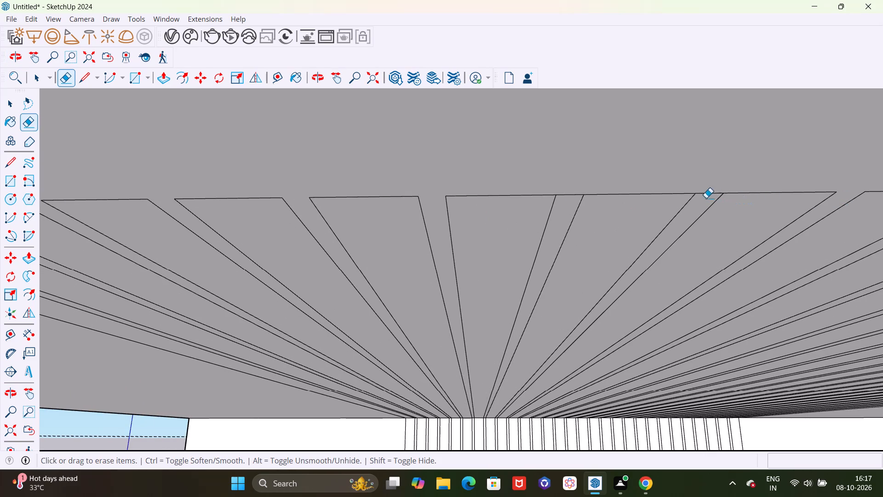
drag(704, 190, 703, 198)
drag(568, 193, 565, 208)
Examine the ceiling strip band's end line and the plain ceiling beyond it.
scroll(570, 203, down, 11)
scroll(505, 202, down, 8)
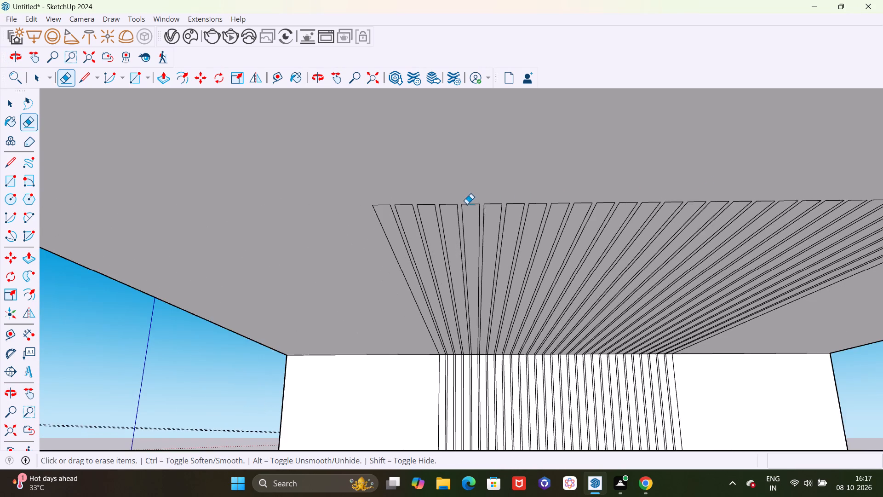
scroll(467, 204, down, 11)
middle_drag(481, 238, 485, 210)
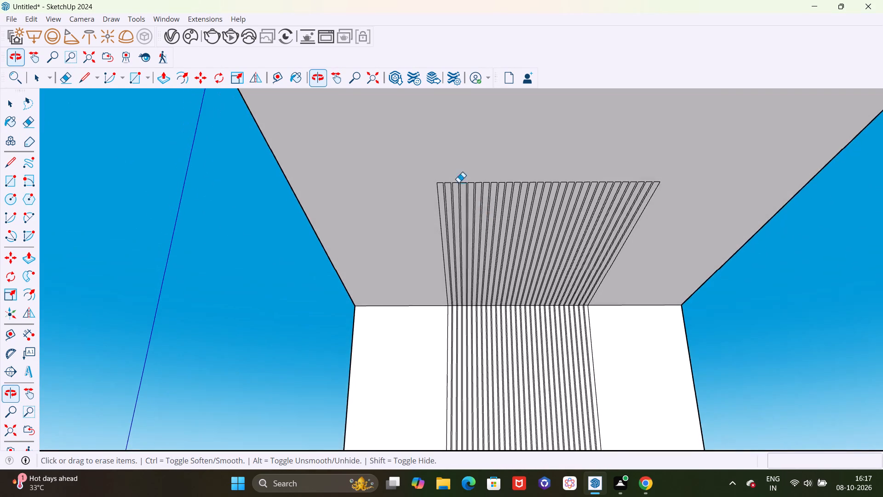
scroll(434, 173, up, 5)
scroll(413, 195, down, 11)
scroll(448, 186, up, 10)
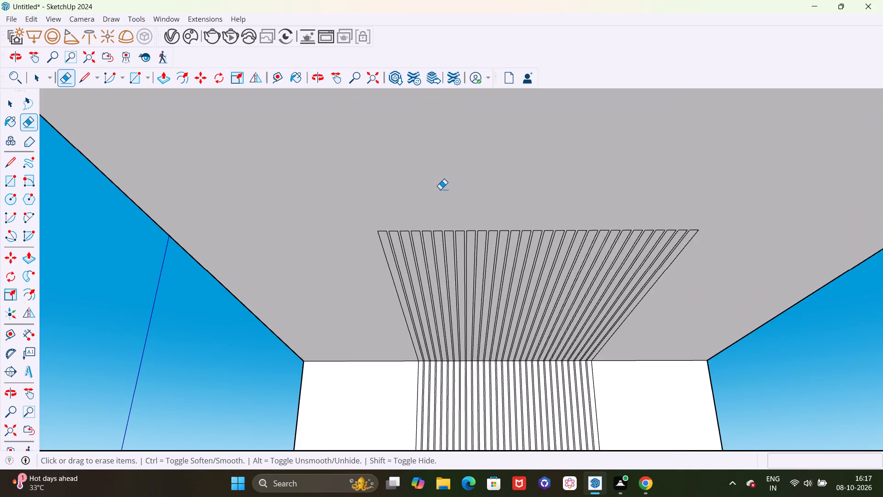
scroll(436, 193, down, 5)
middle_drag(439, 227, 440, 205)
scroll(427, 176, up, 5)
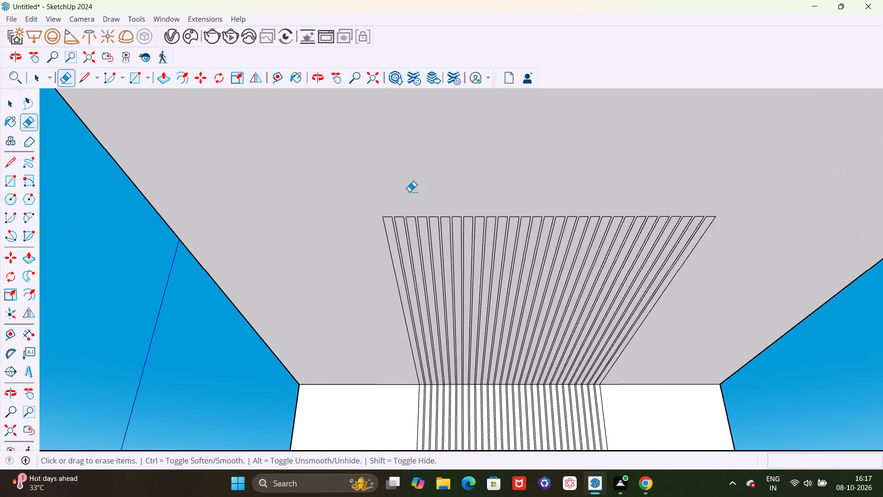
scroll(399, 196, down, 5)
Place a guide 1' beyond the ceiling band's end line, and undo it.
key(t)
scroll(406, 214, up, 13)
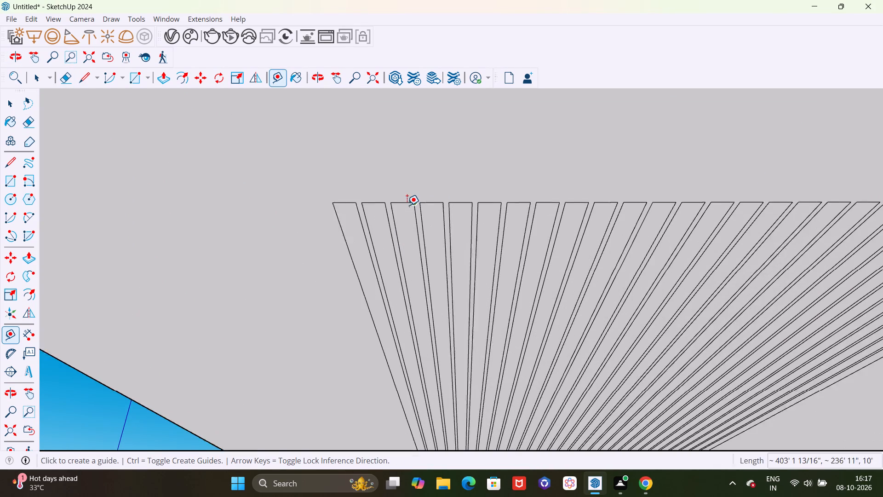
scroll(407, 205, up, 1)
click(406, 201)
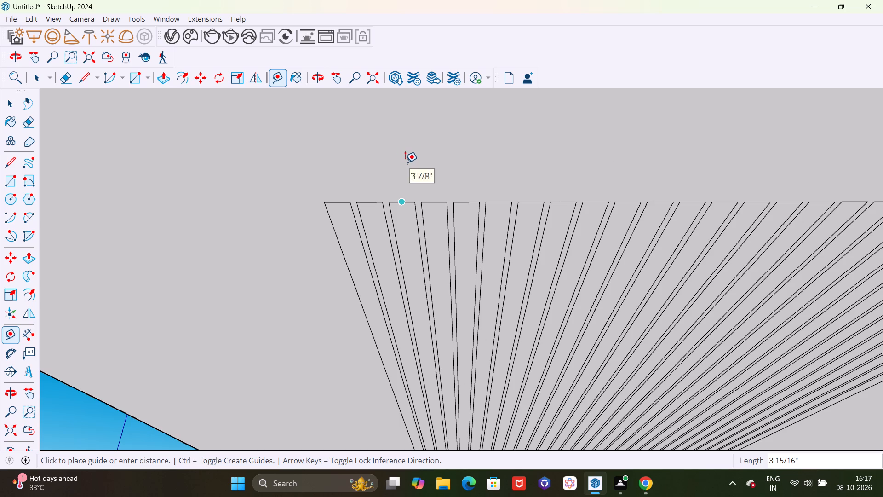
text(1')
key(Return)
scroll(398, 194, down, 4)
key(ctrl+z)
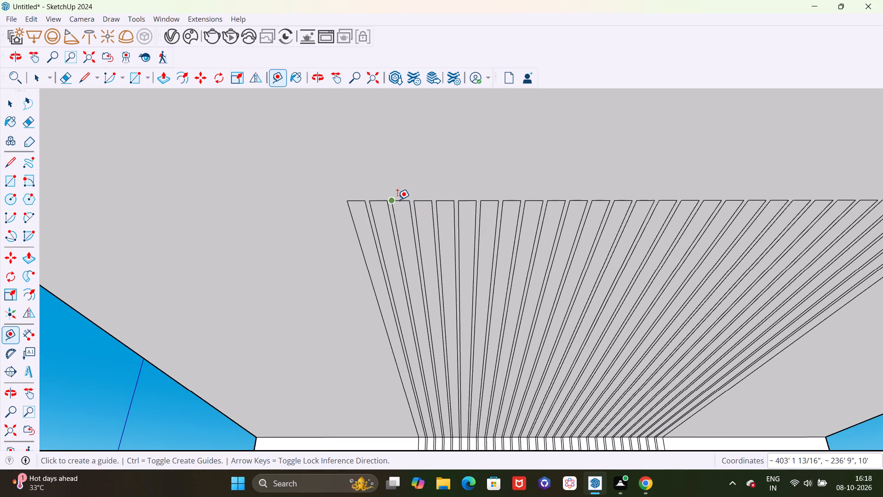
Create three parallel guides across the ceiling beyond the band's end line, spaced 1' apart, starting 1' from that line.
click(401, 202)
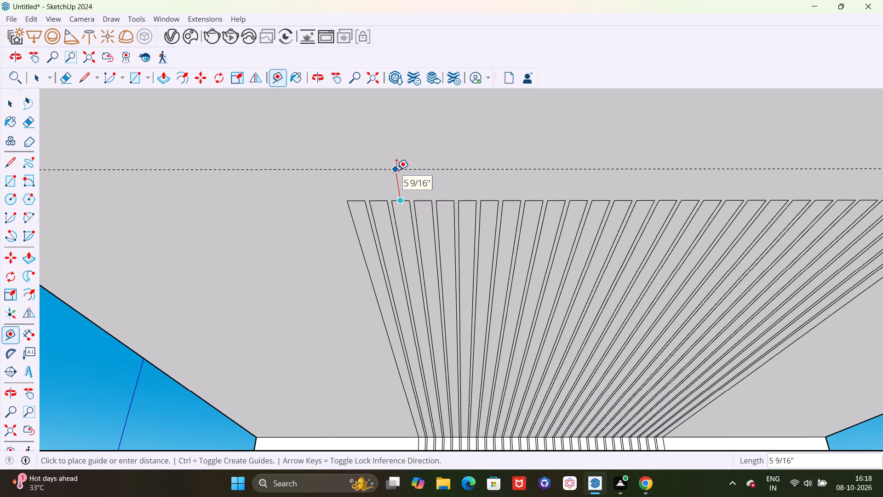
text(1')
key(Return)
scroll(399, 190, down, 5)
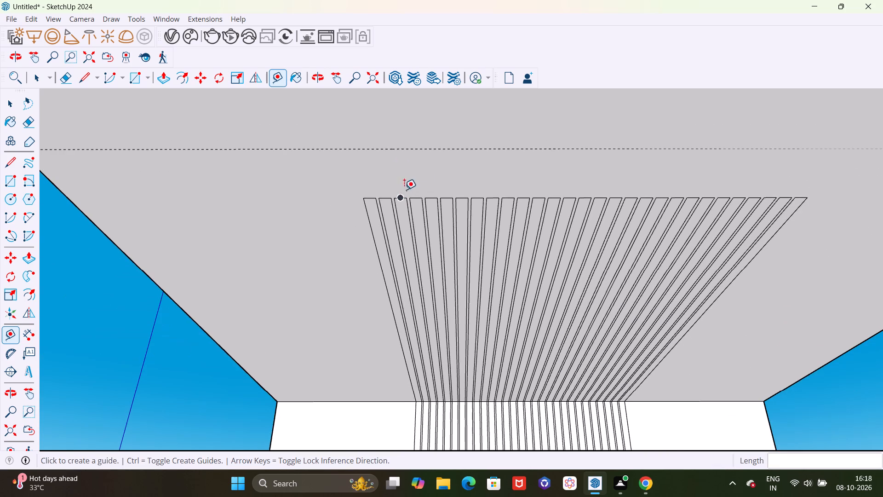
scroll(404, 190, down, 2)
click(424, 161)
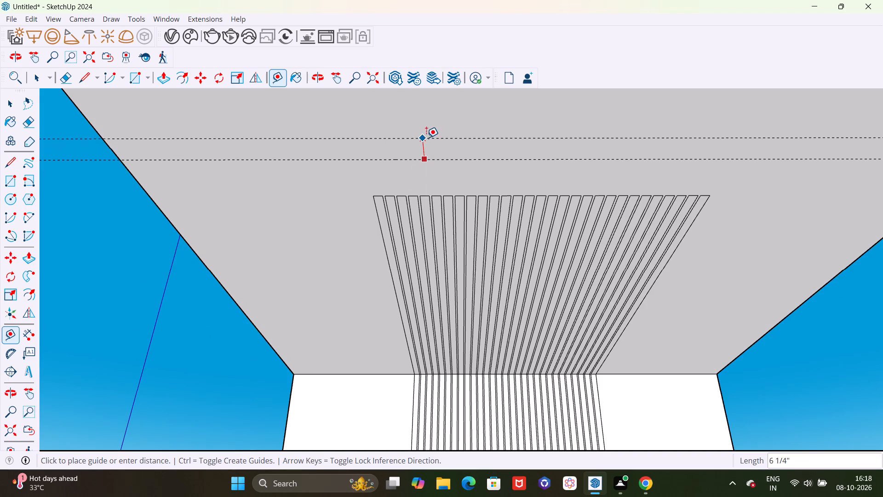
text(1')
key(Return)
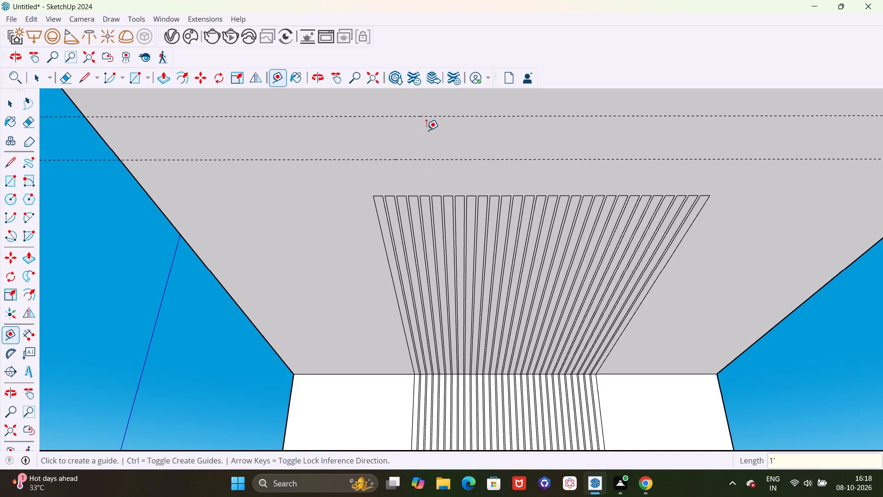
scroll(423, 141, down, 10)
click(435, 134)
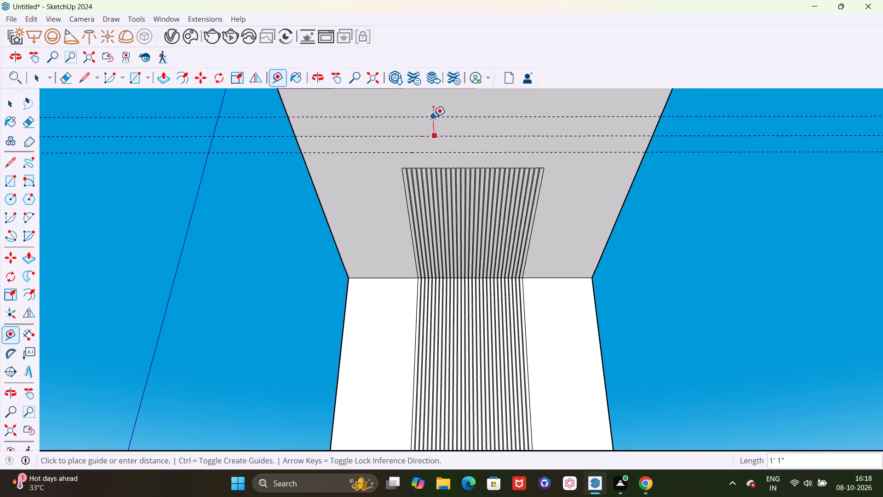
text(1')
key(Return)
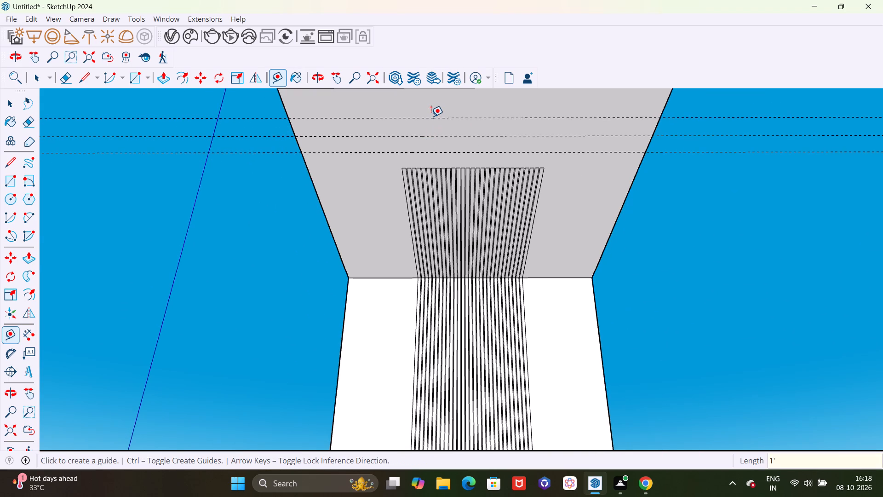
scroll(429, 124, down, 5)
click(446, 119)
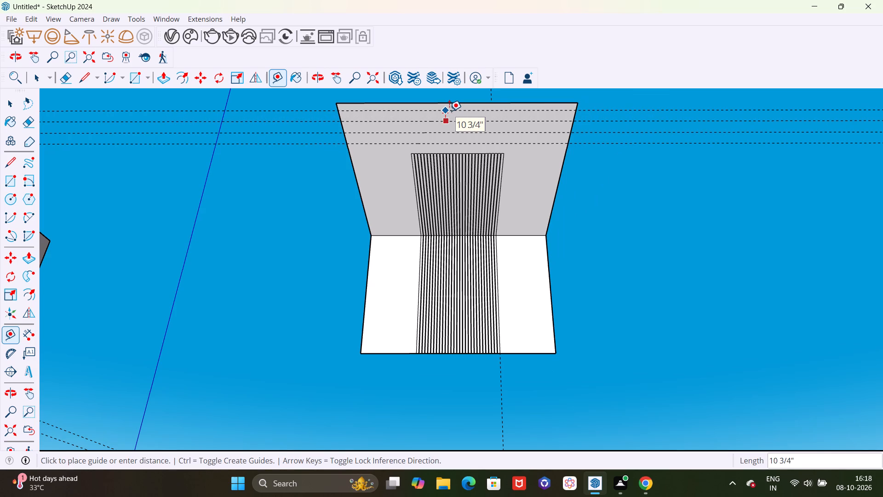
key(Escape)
Create a guide along the outer side edge of the ceiling band's outermost strip, extending across the 1' guides.
scroll(431, 141, up, 14)
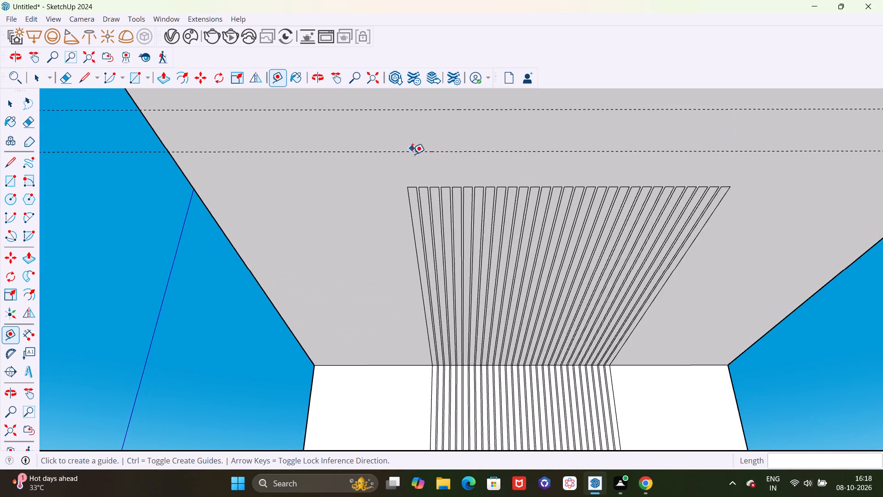
scroll(413, 154, up, 8)
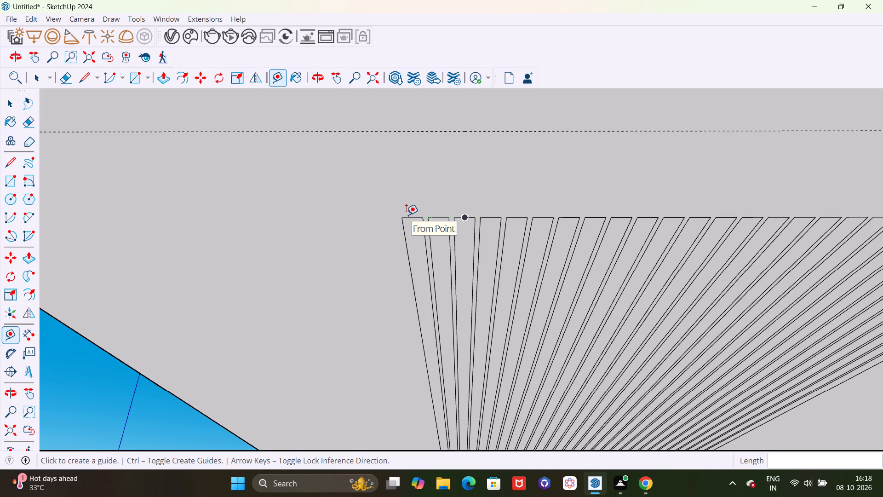
key(t)
click(402, 240)
click(402, 240)
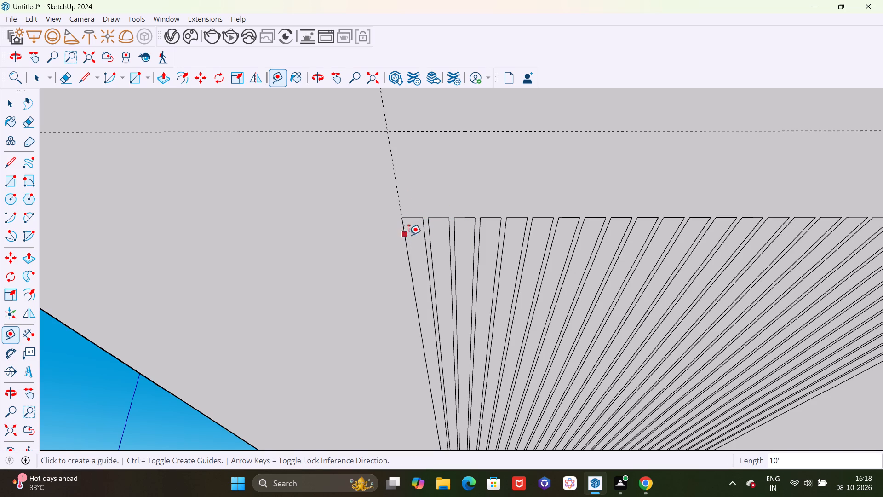
Create guides along the inner side edge of the ceiling band's outermost strip and both side edges of the second strip.
double_click(424, 234)
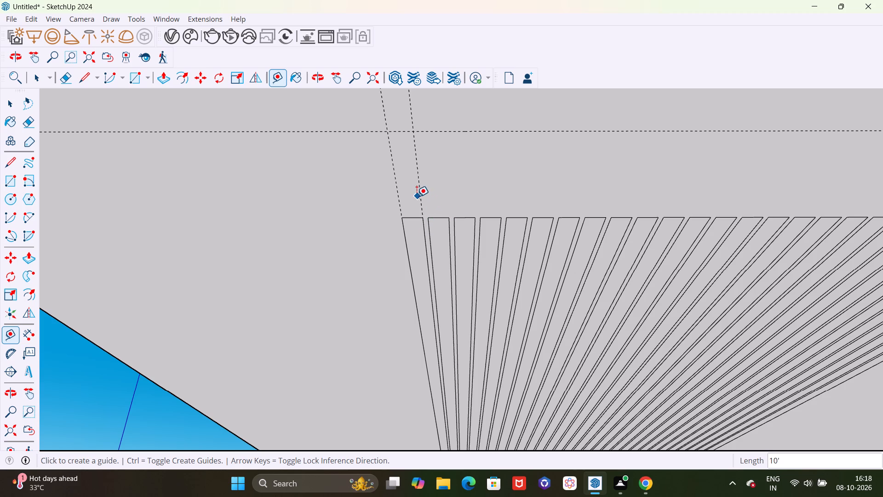
click(419, 194)
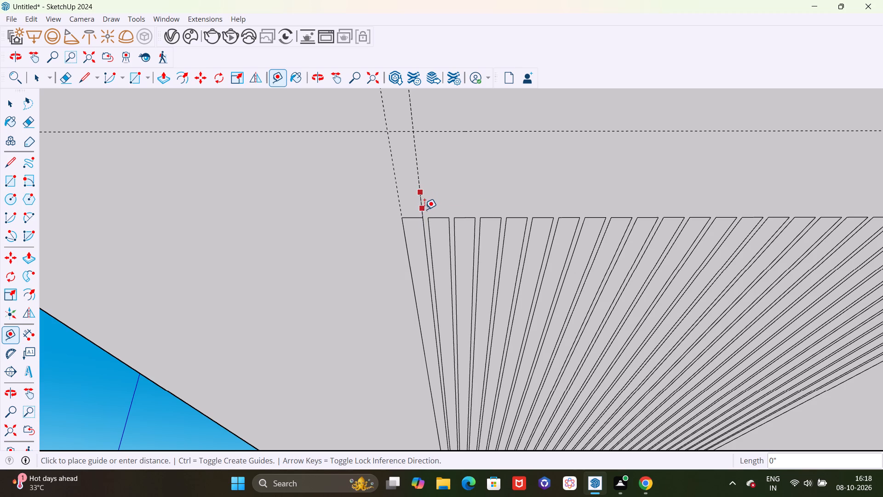
key(Escape)
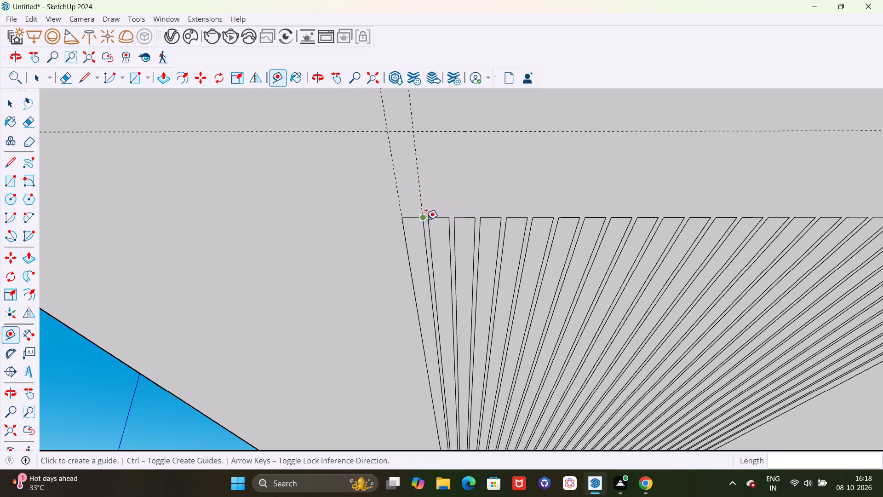
click(428, 234)
click(428, 235)
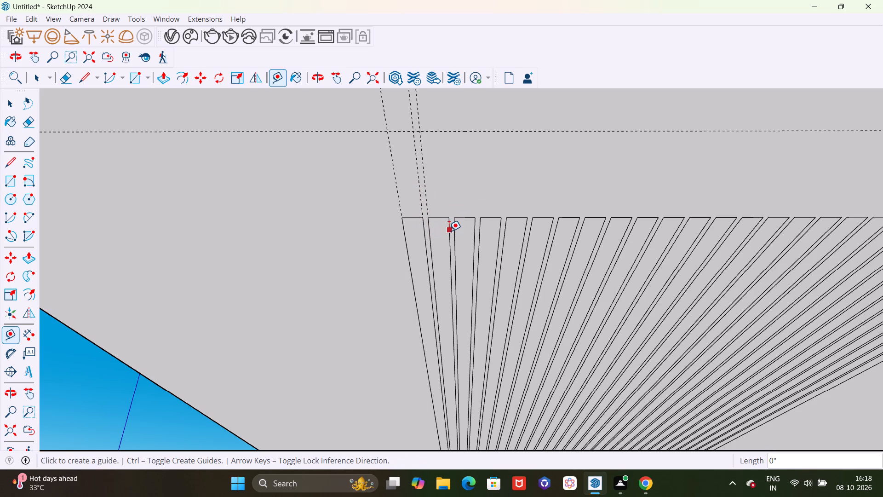
click(449, 231)
click(448, 233)
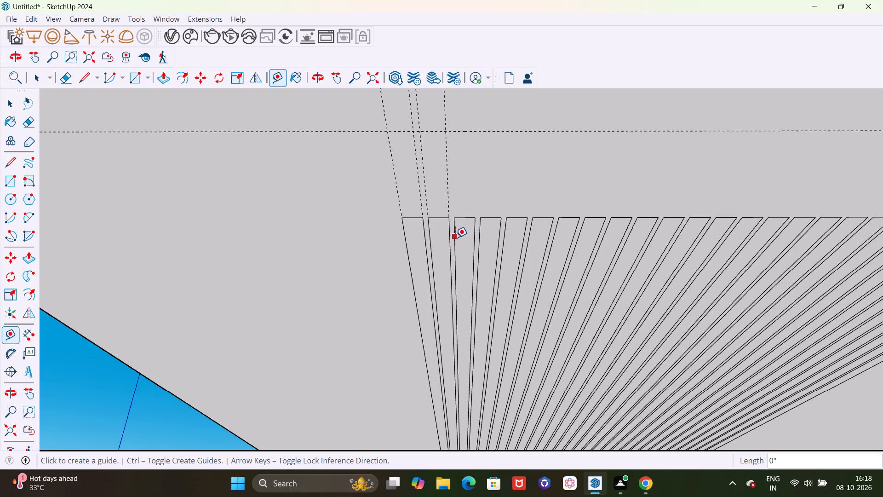
Create guides along both side edges of the third and fourth ceiling strips, extending beyond the band's end line.
click(455, 237)
click(455, 237)
click(473, 234)
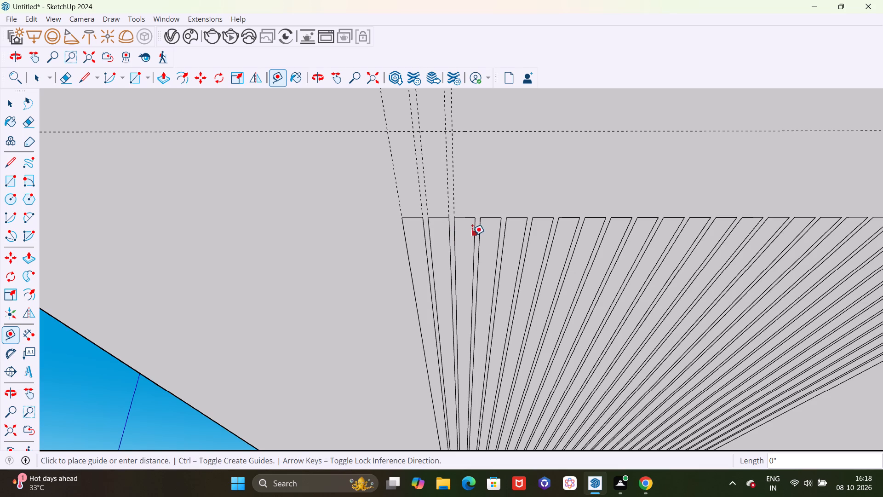
click(471, 239)
click(497, 232)
click(496, 238)
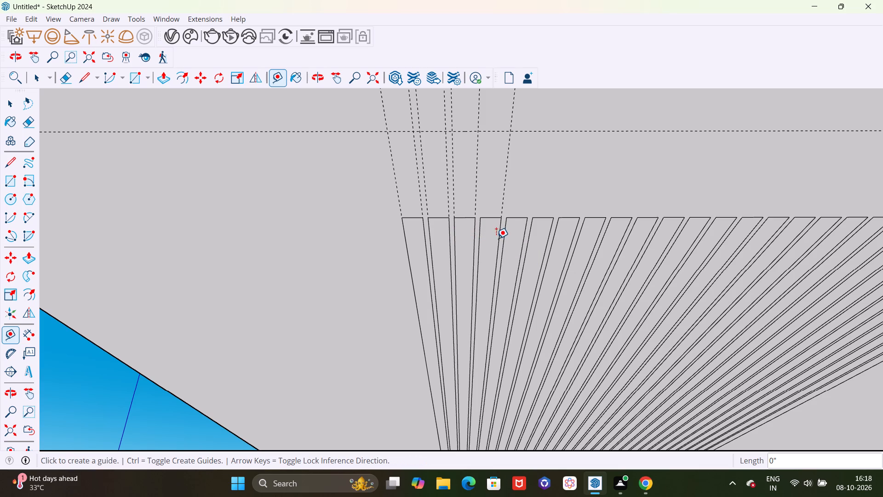
click(480, 234)
click(480, 234)
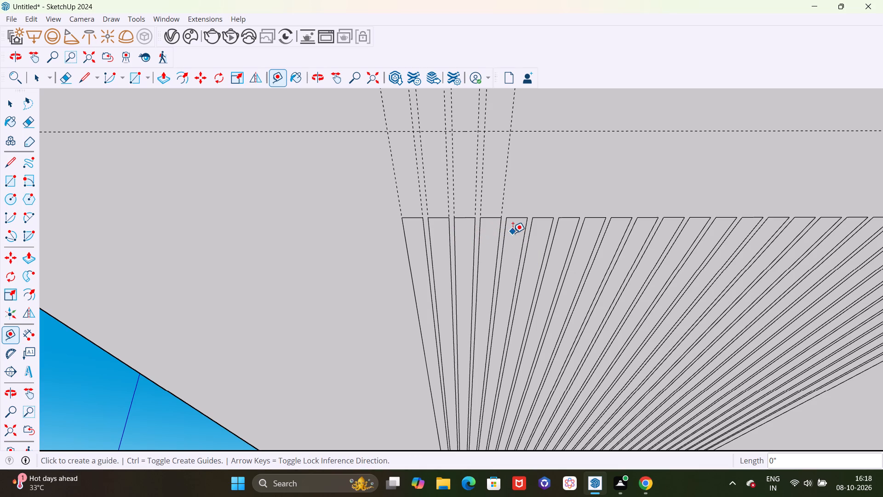
Create guides along both side edges of the fifth, sixth and seventh ceiling strips.
double_click(507, 236)
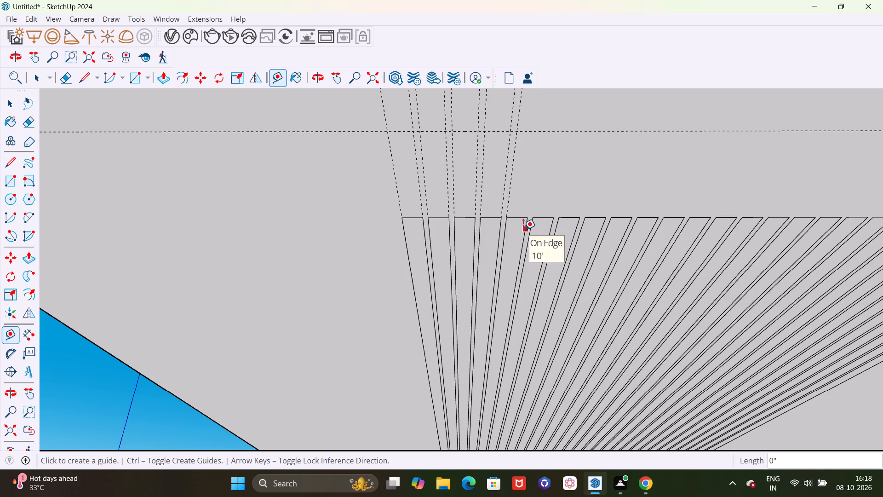
double_click(523, 230)
double_click(529, 237)
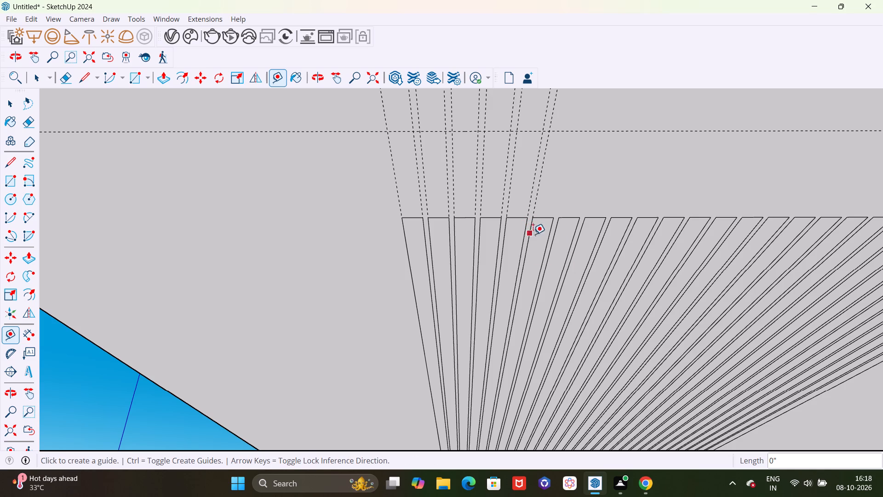
double_click(549, 234)
double_click(556, 229)
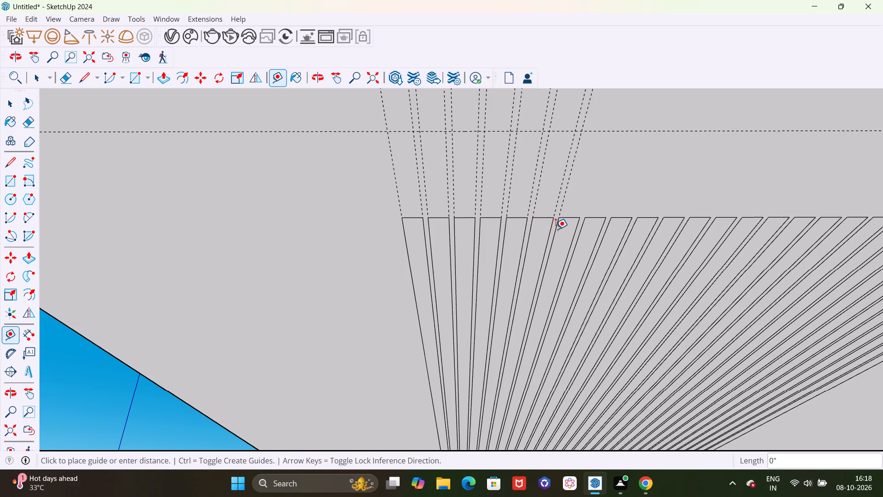
double_click(573, 237)
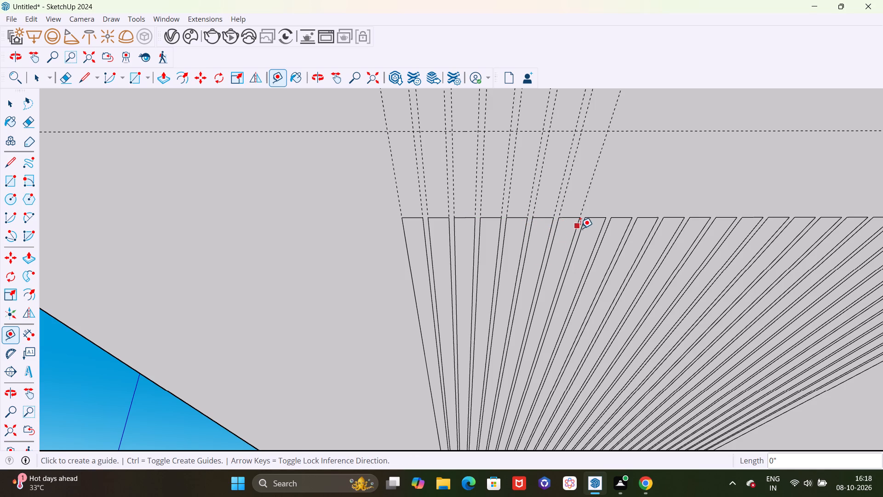
Create guides along both side edges of the eighth through twelfth ceiling strips, extending past the band's end line.
scroll(577, 238, up, 11)
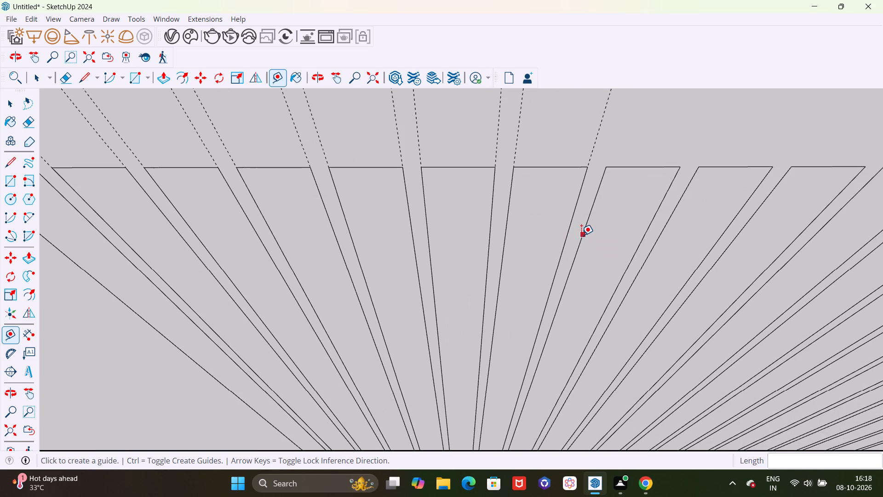
double_click(582, 235)
double_click(649, 226)
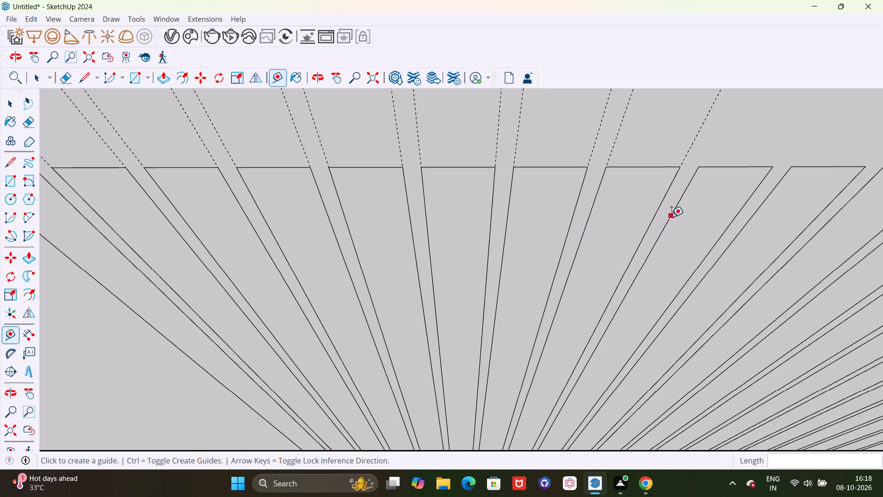
double_click(671, 215)
double_click(742, 210)
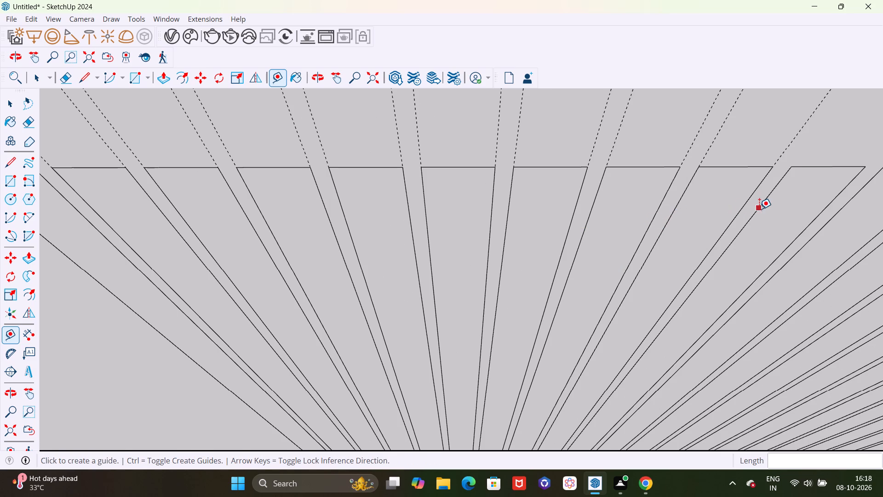
double_click(761, 209)
double_click(811, 221)
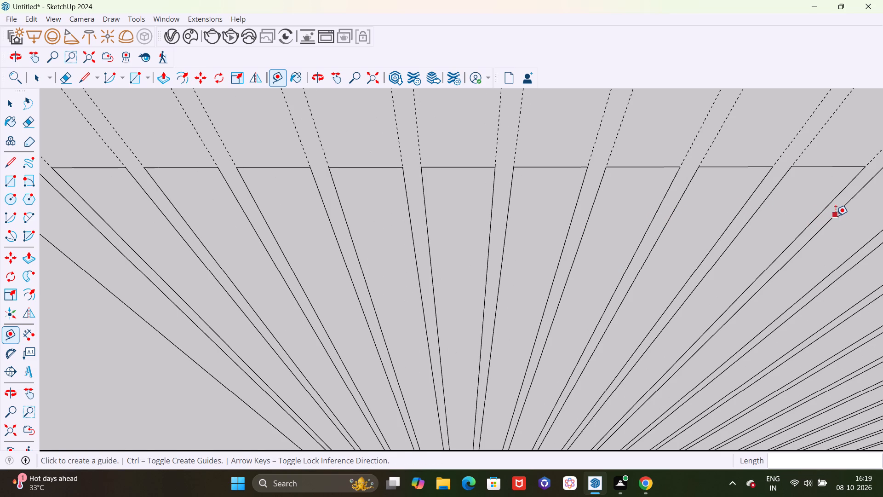
double_click(836, 215)
double_click(854, 253)
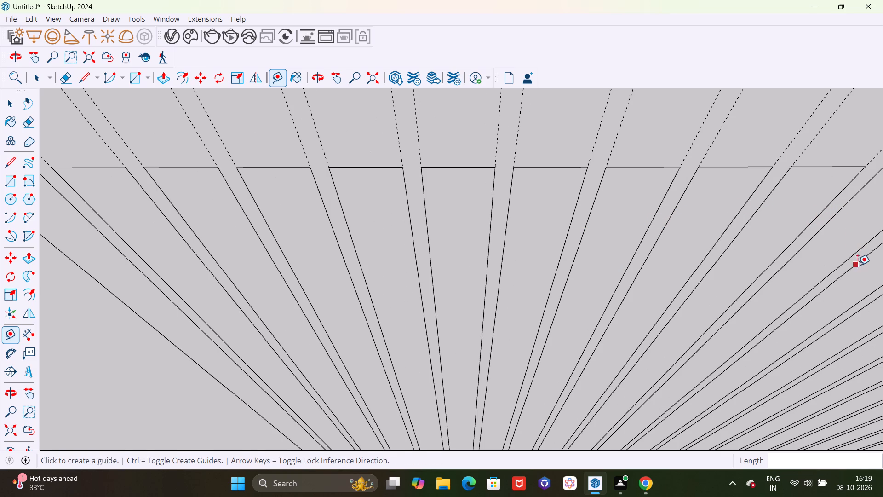
double_click(858, 264)
double_click(860, 301)
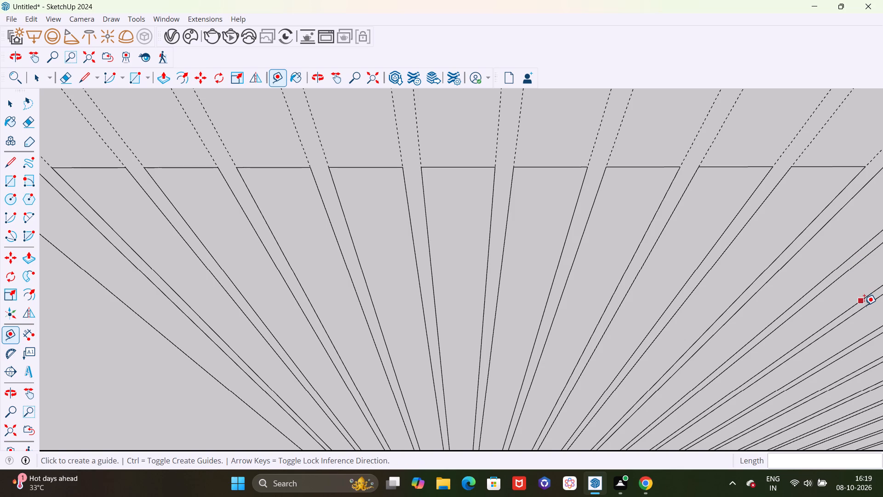
Create guides along both side edges of the thirteenth through sixteenth ceiling strips.
double_click(864, 307)
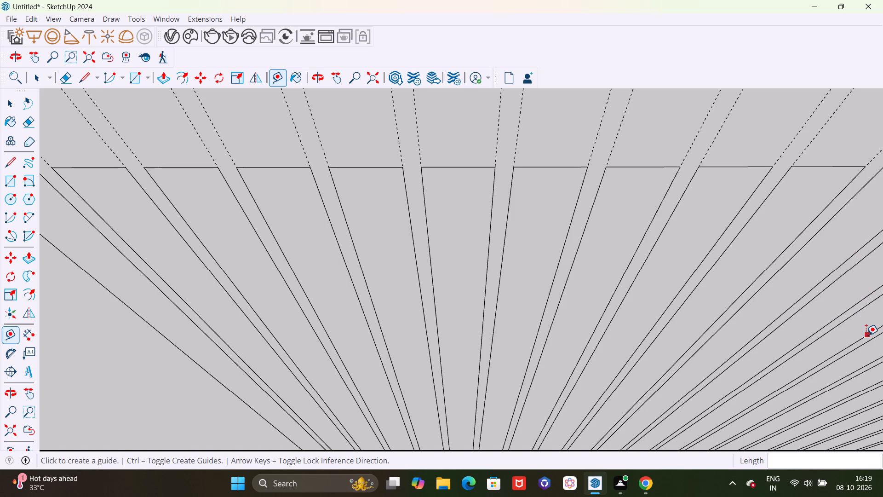
double_click(866, 335)
double_click(868, 344)
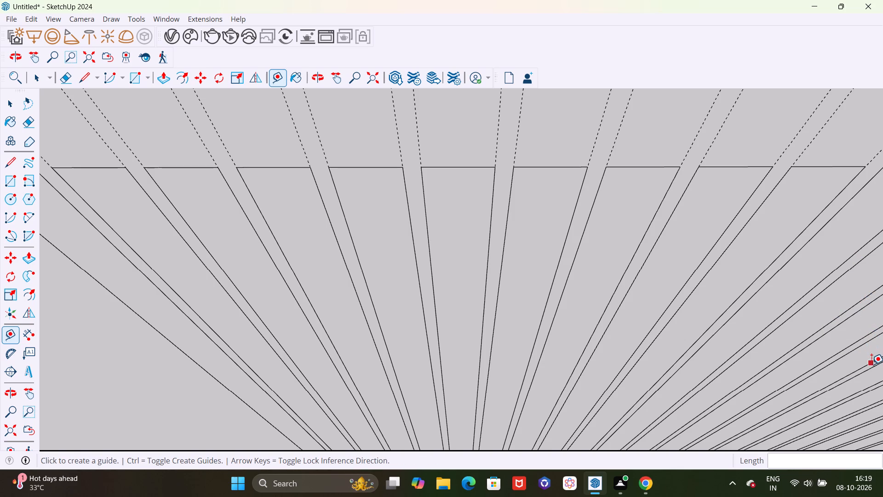
double_click(872, 364)
double_click(872, 370)
double_click(871, 387)
double_click(873, 393)
double_click(871, 405)
Create guides along both side edges of the next two ceiling strips, the seventeenth and eighteenth, past the last guided strip.
scroll(545, 313, down, 5)
scroll(504, 303, down, 2)
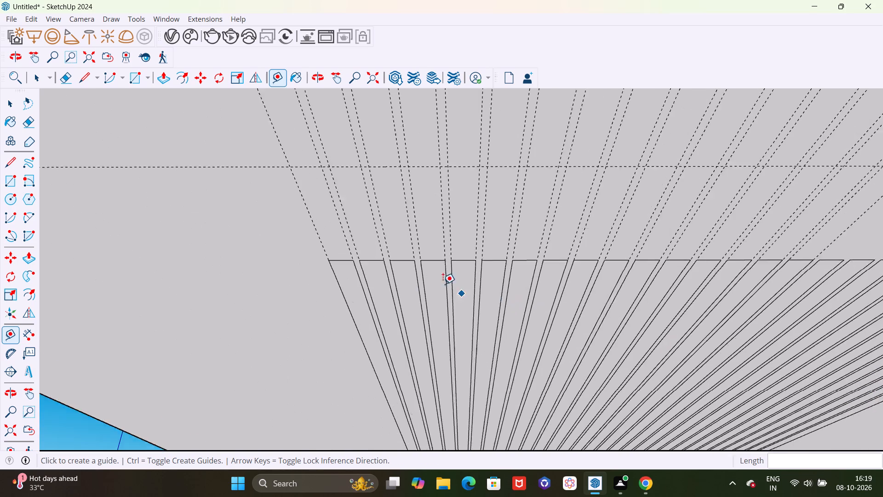
scroll(443, 284, down, 9)
scroll(396, 256, down, 3)
scroll(555, 285, up, 11)
scroll(231, 266, down, 7)
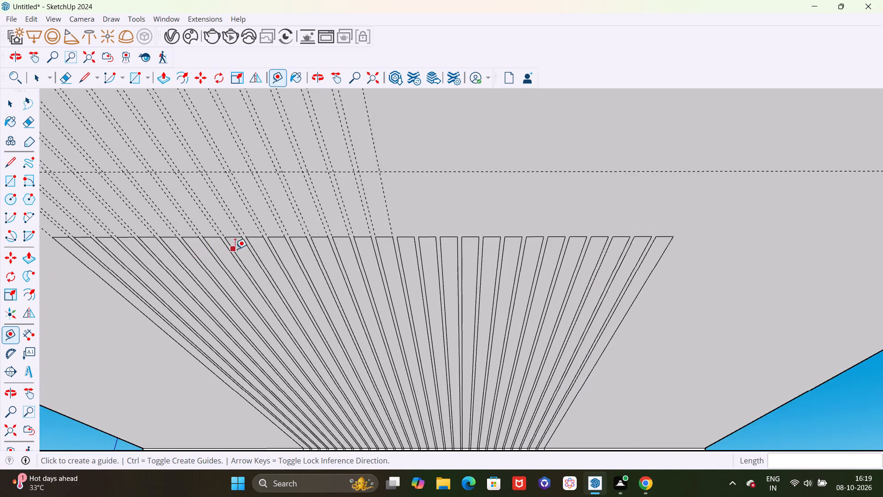
scroll(235, 249, down, 4)
scroll(355, 254, up, 12)
double_click(345, 258)
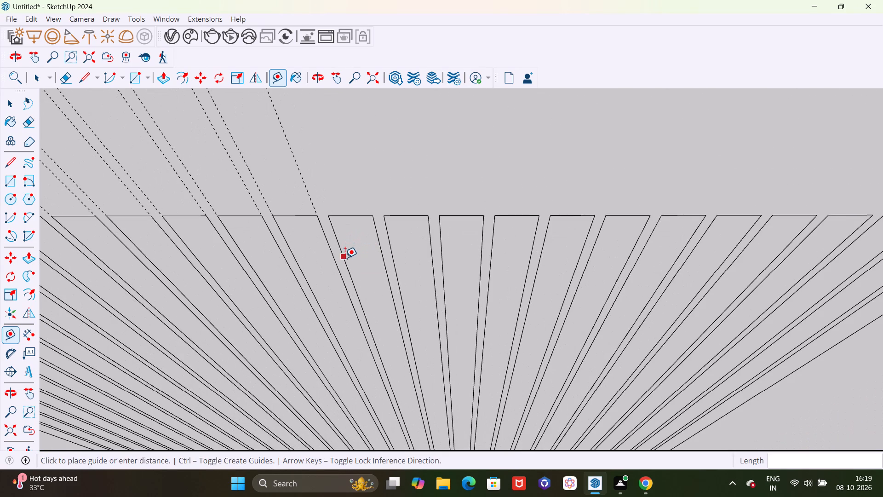
double_click(383, 256)
click(395, 246)
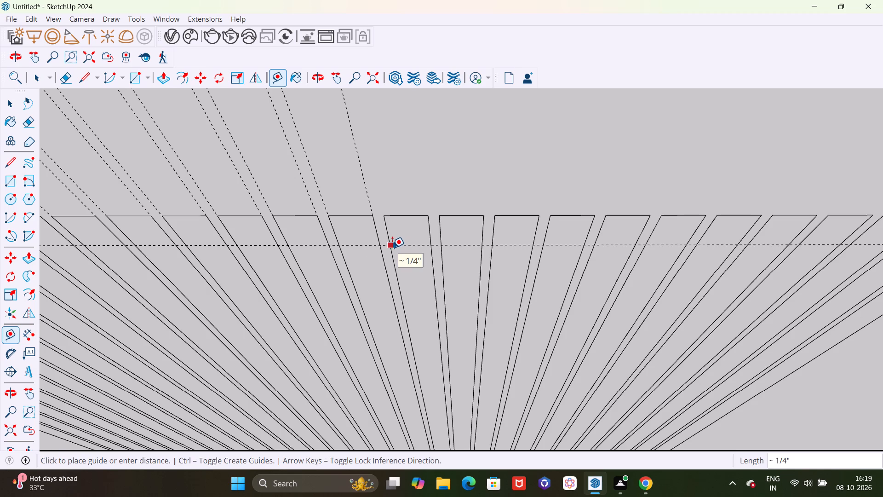
key(Escape)
double_click(390, 254)
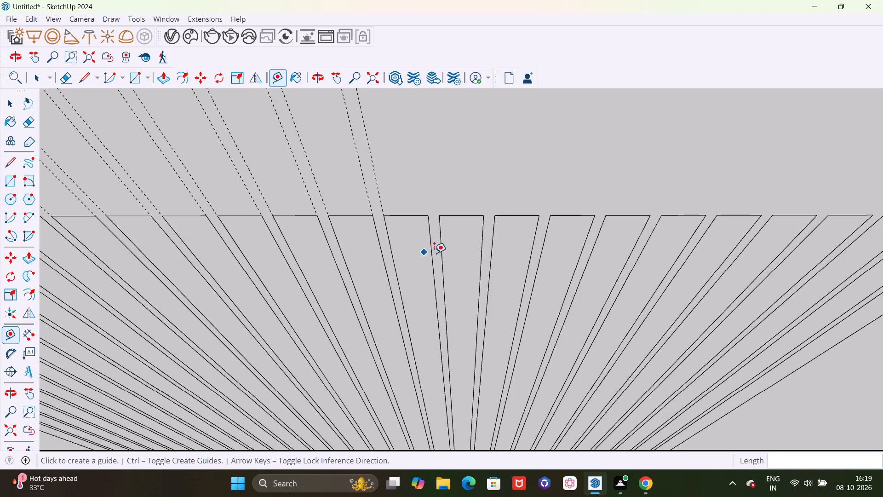
double_click(433, 253)
Create guides along both side edges of the nineteenth through twenty-second ceiling strips.
double_click(441, 248)
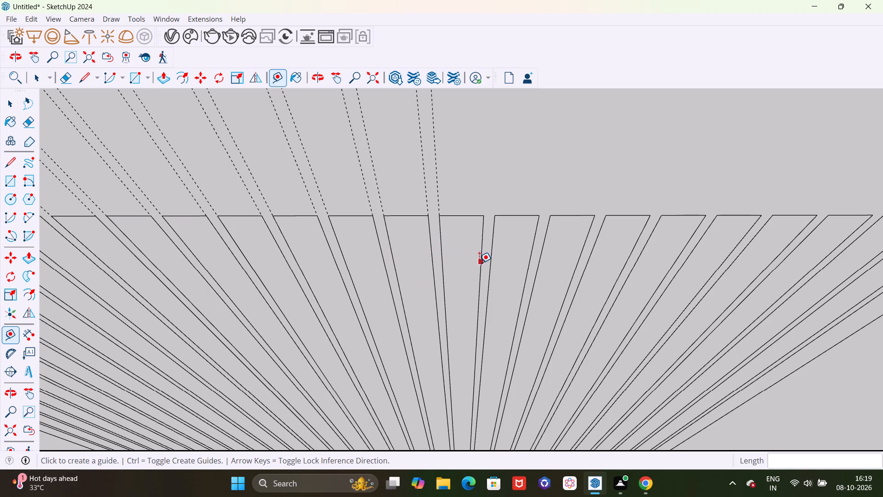
double_click(479, 263)
double_click(489, 259)
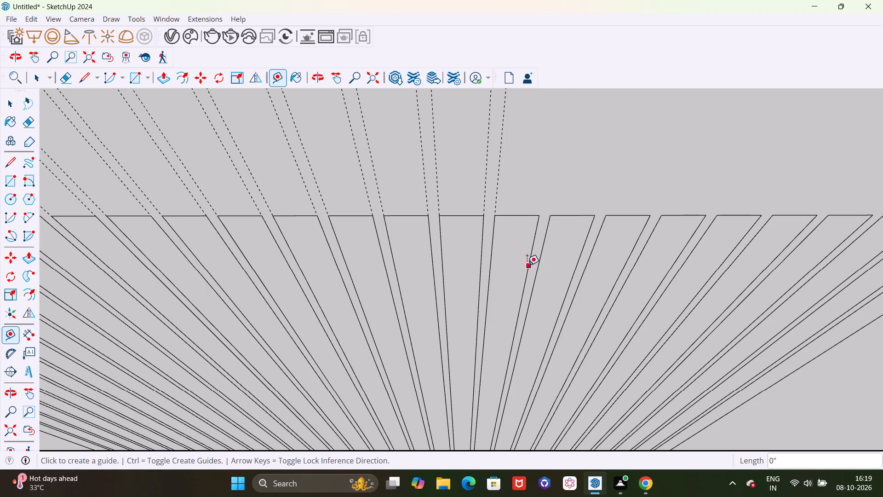
double_click(526, 264)
double_click(536, 263)
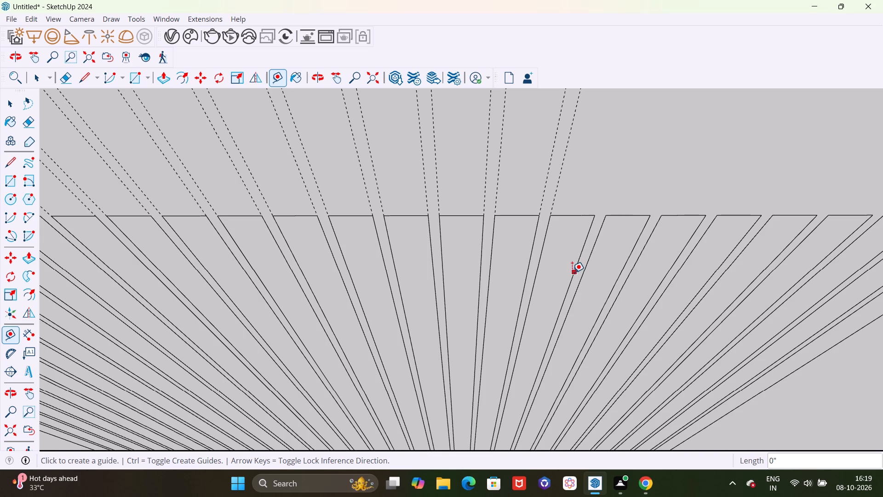
double_click(572, 272)
double_click(589, 267)
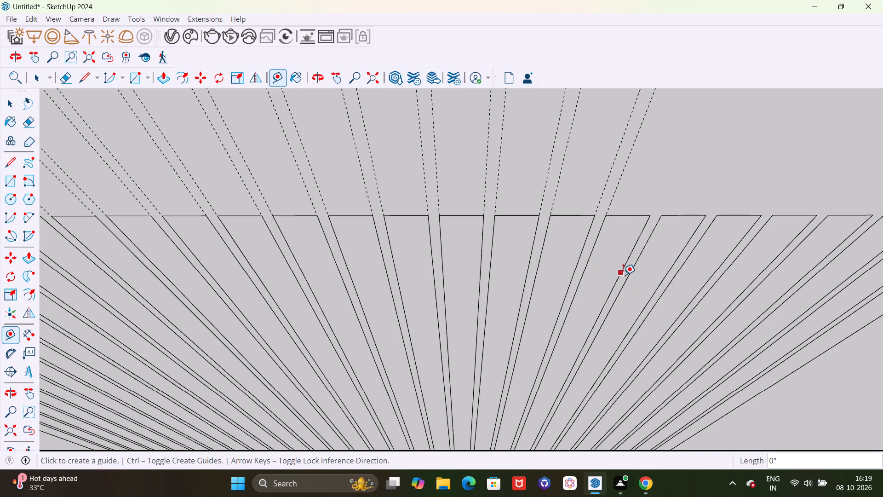
double_click(622, 273)
Create guides along both side edges of the next three ceiling strips, the twenty-third through twenty-fifth.
double_click(631, 274)
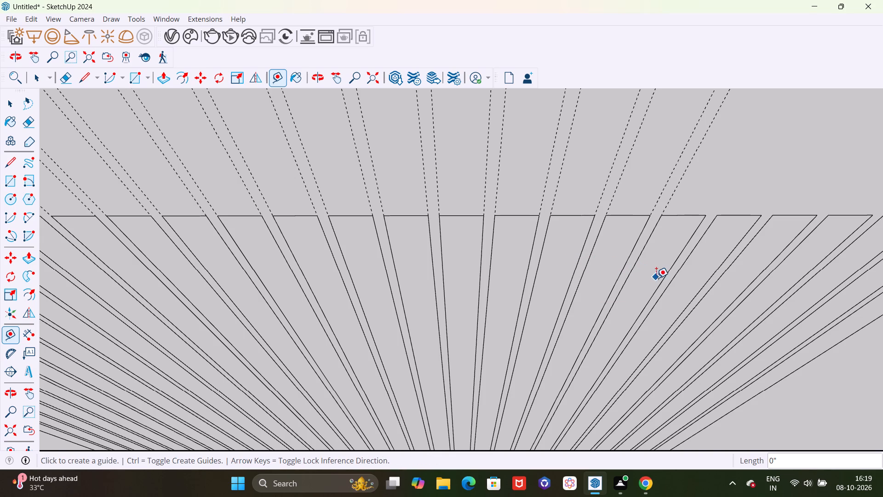
double_click(659, 282)
double_click(678, 277)
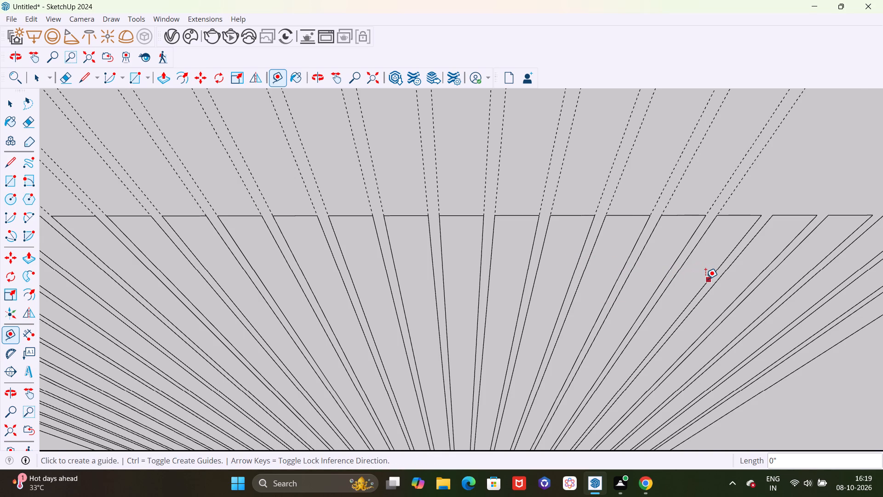
double_click(705, 279)
double_click(726, 277)
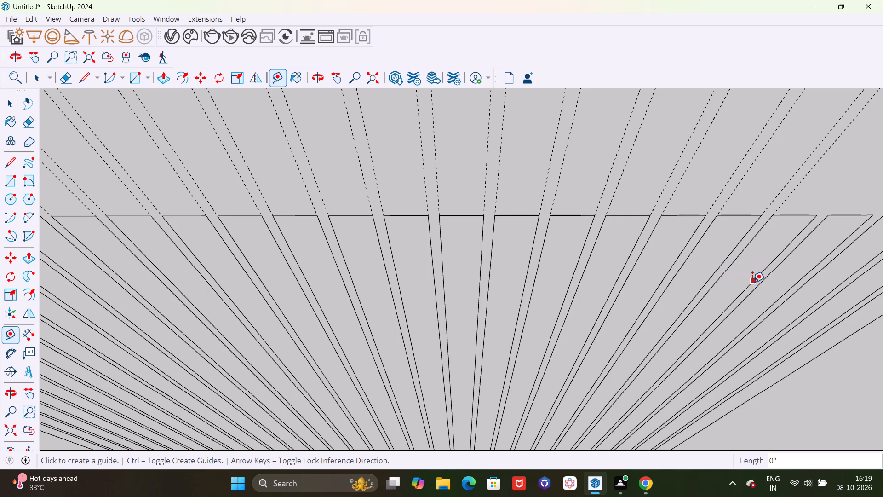
click(752, 282)
click(755, 275)
scroll(519, 271, down, 4)
scroll(370, 261, down, 3)
scroll(577, 274, up, 5)
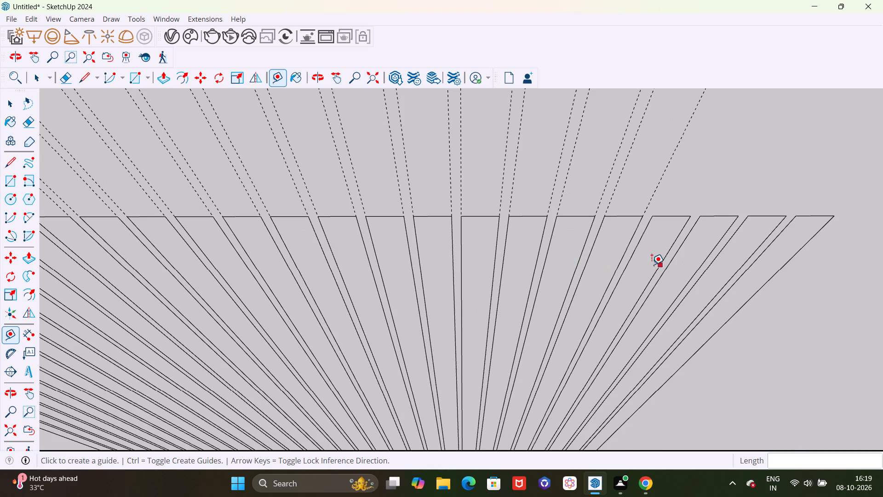
Create guides along both side edges of the last four ceiling strips, the twenty-sixth through twenty-ninth.
double_click(634, 259)
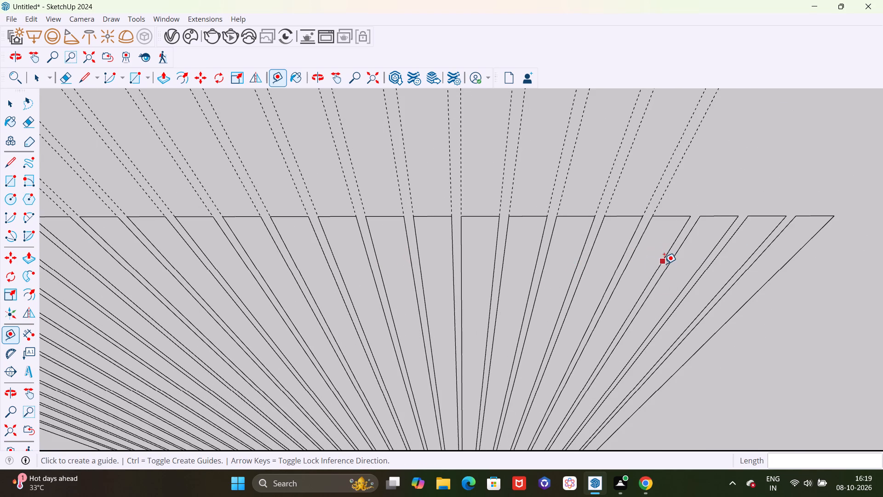
double_click(664, 264)
double_click(679, 255)
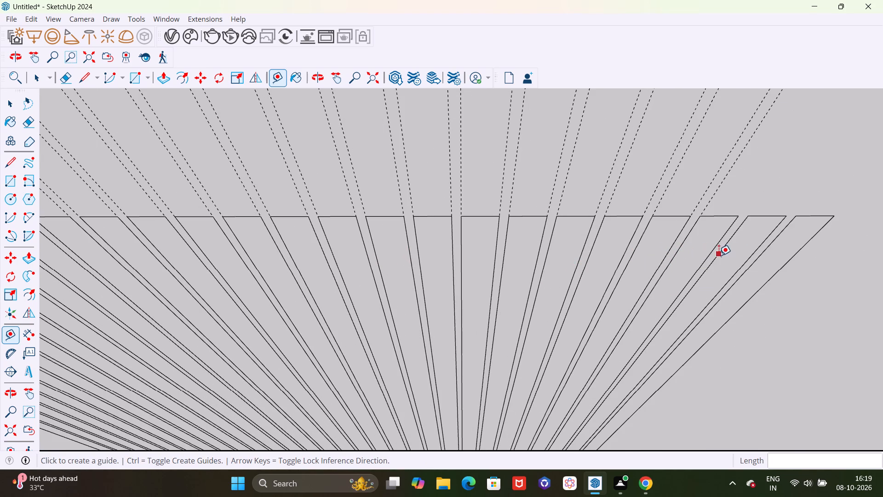
double_click(708, 255)
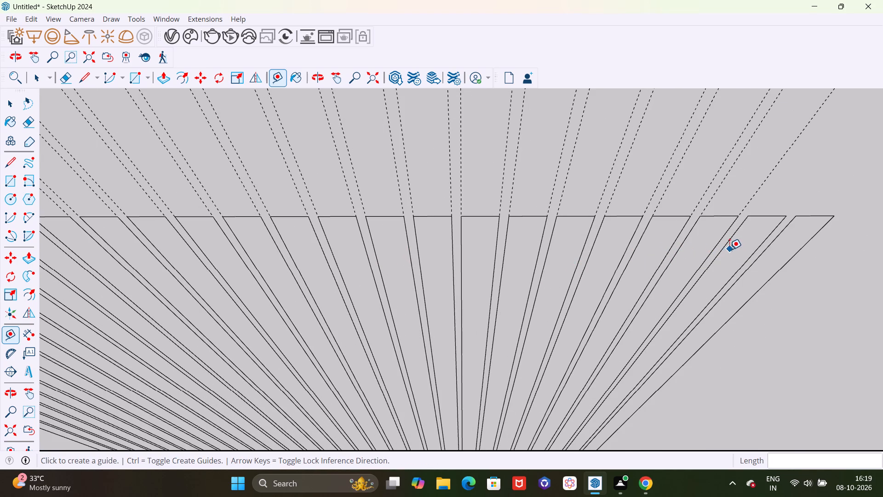
double_click(727, 248)
double_click(755, 252)
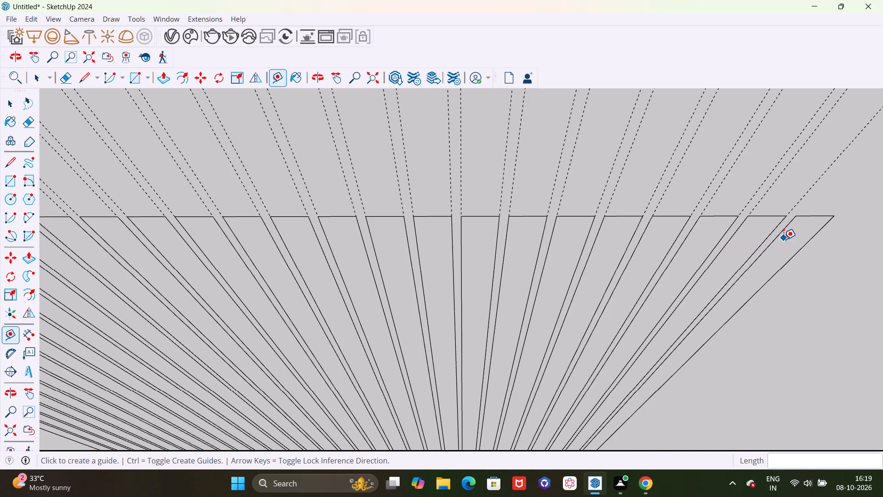
double_click(777, 241)
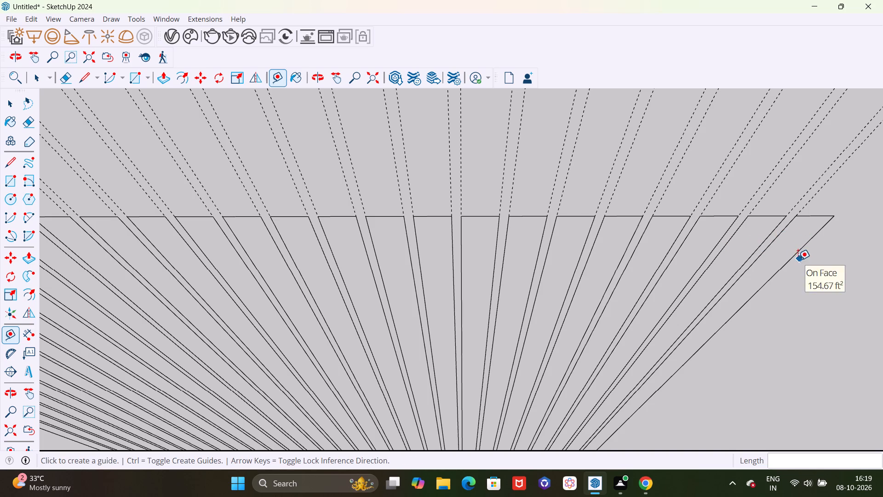
double_click(796, 259)
Draw a 1' by 2" rectangle extending the second ceiling strip from the band's end line to the first cross guide.
scroll(763, 260, down, 16)
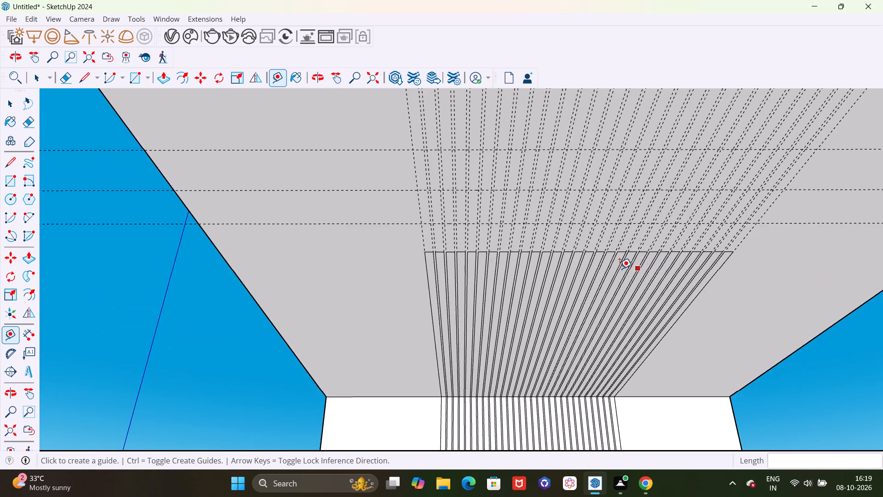
scroll(528, 268, down, 4)
scroll(585, 296, up, 4)
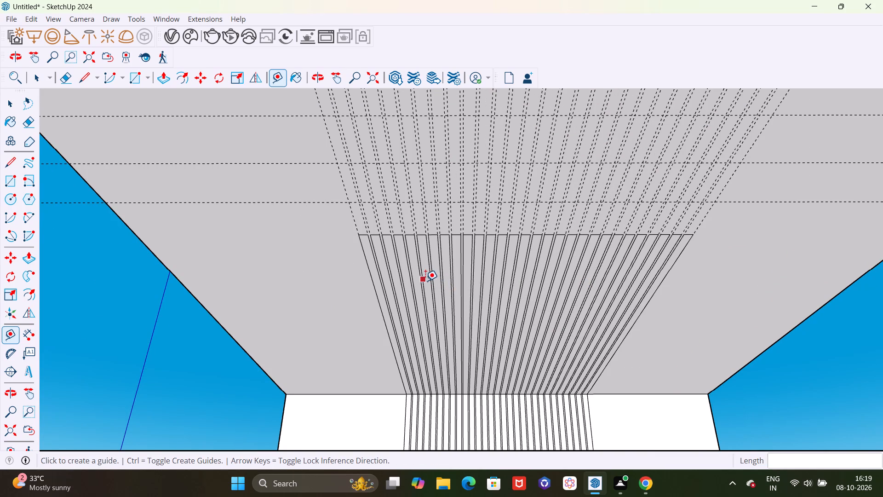
key(e)
scroll(382, 276, up, 3)
scroll(339, 145, up, 4)
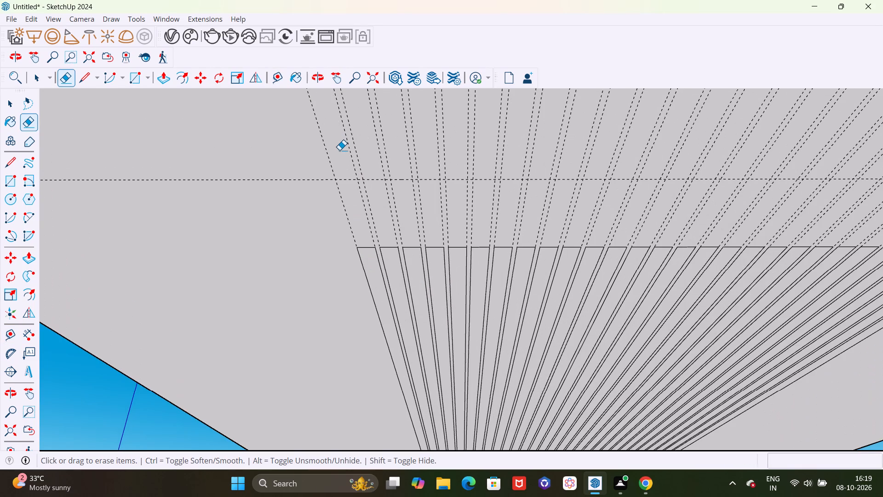
key(r)
scroll(332, 168, up, 8)
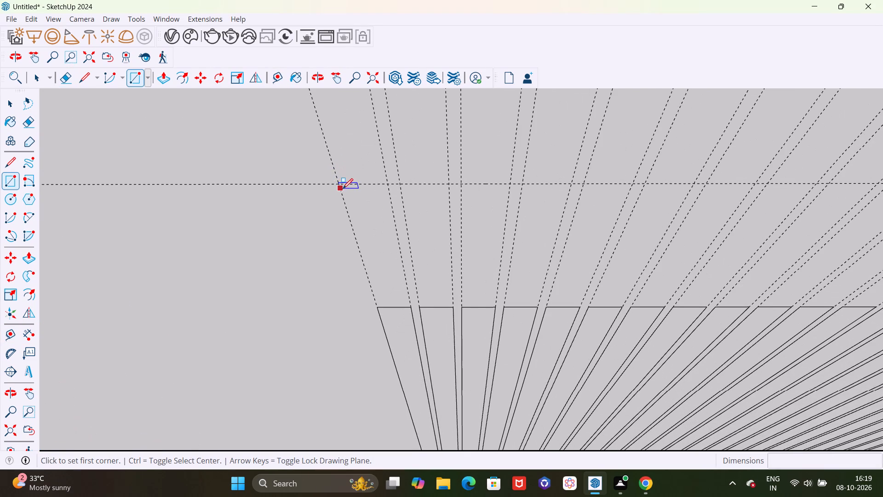
scroll(339, 187, down, 13)
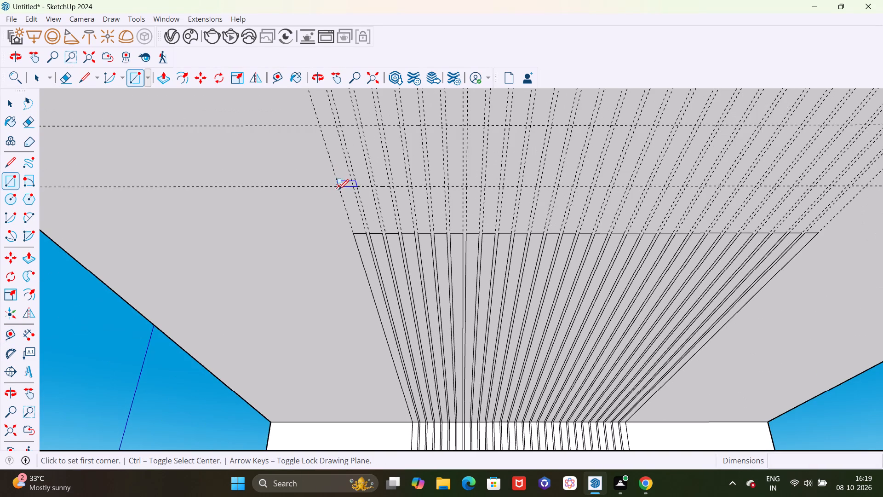
scroll(359, 187, up, 13)
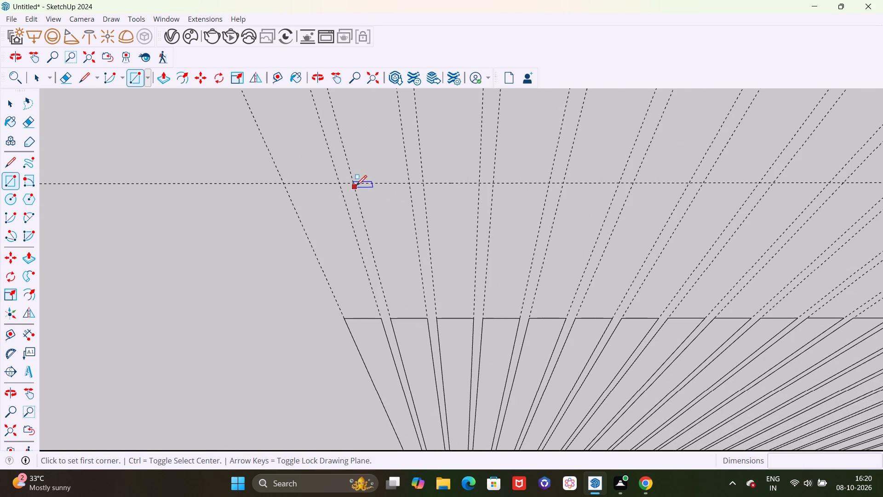
click(354, 185)
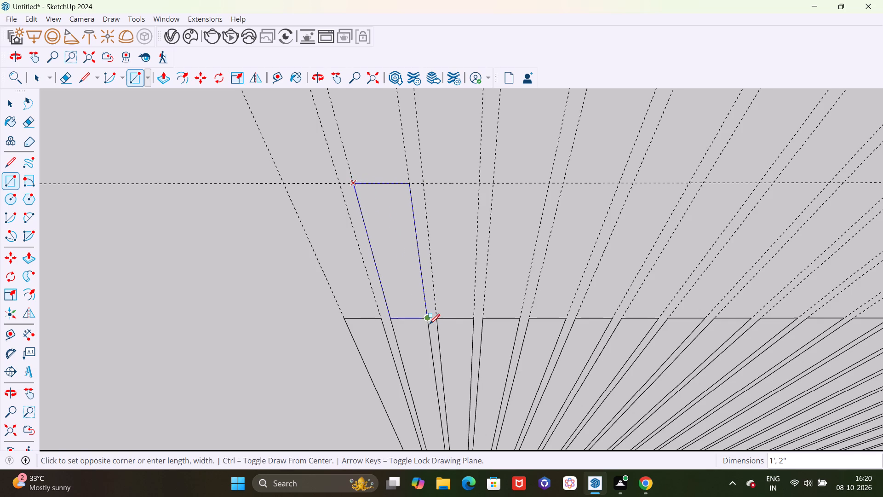
click(430, 324)
Extend the third ceiling strip to the third cross guide with a 2' by 2" rectangle and a 1' by 2" rectangle joining it to the band.
scroll(430, 324, down, 6)
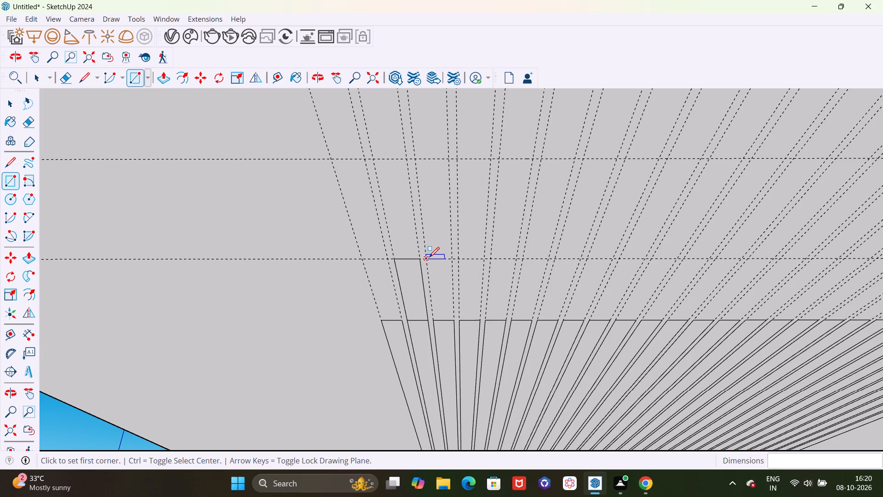
click(427, 260)
scroll(427, 260, down, 8)
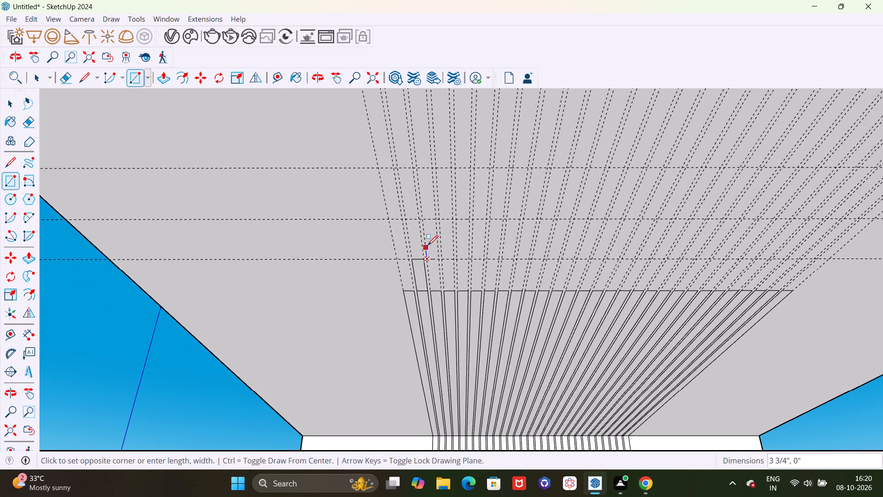
click(431, 168)
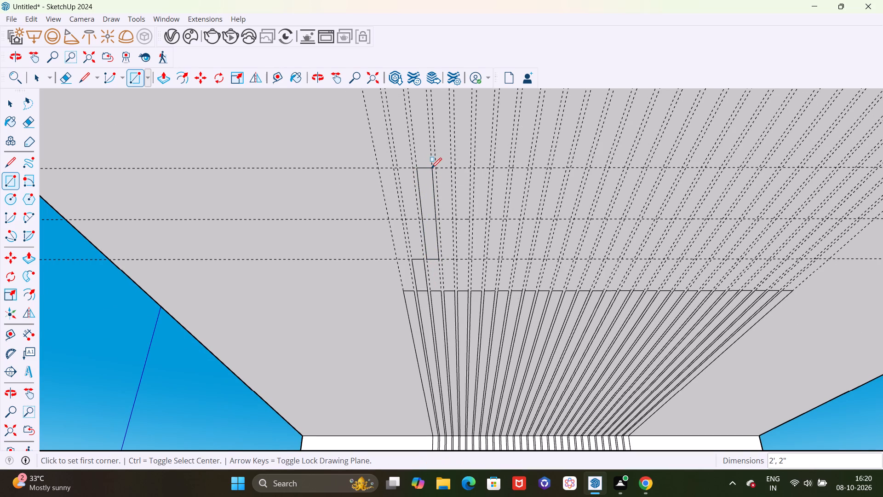
scroll(439, 259, up, 7)
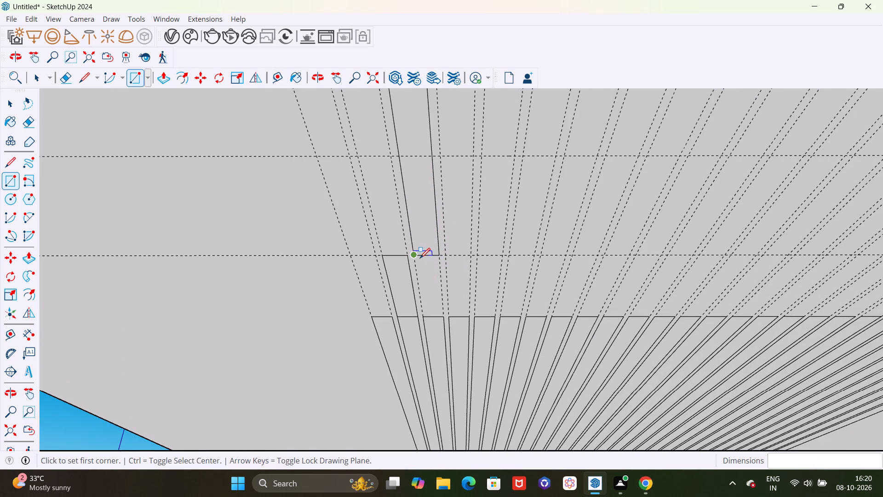
click(415, 257)
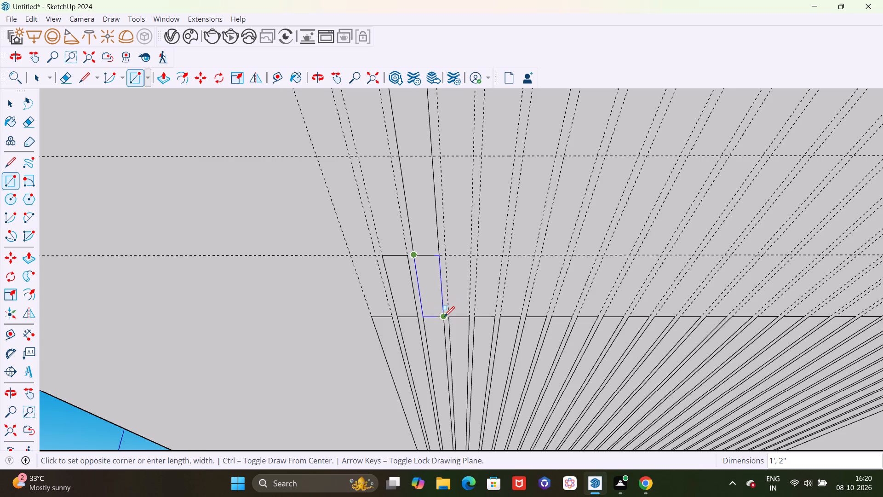
click(444, 317)
Draw rectangles extending the fourth strip 2' by 2" to the second cross guide and the fifth strip 1' by 2" to the first.
scroll(447, 312, down, 4)
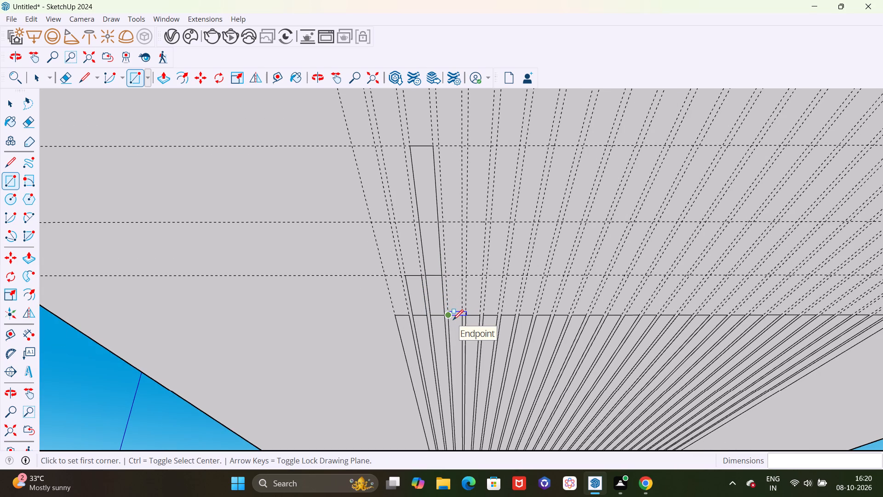
click(453, 320)
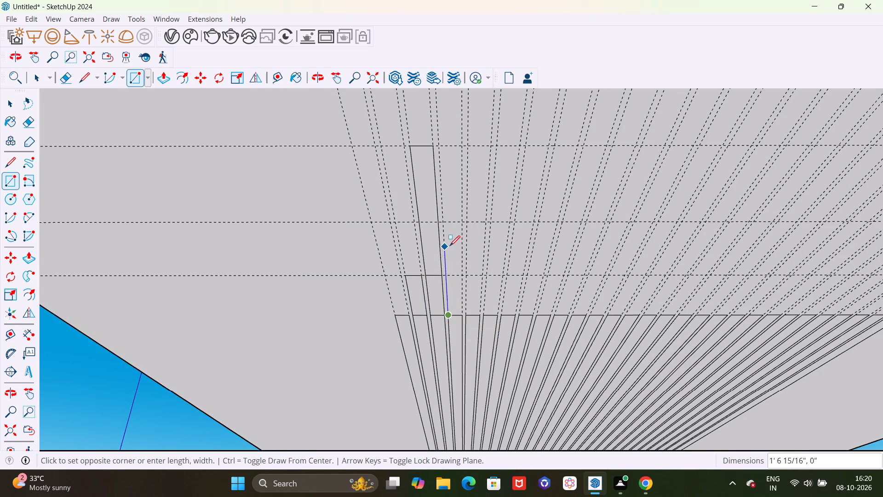
click(462, 225)
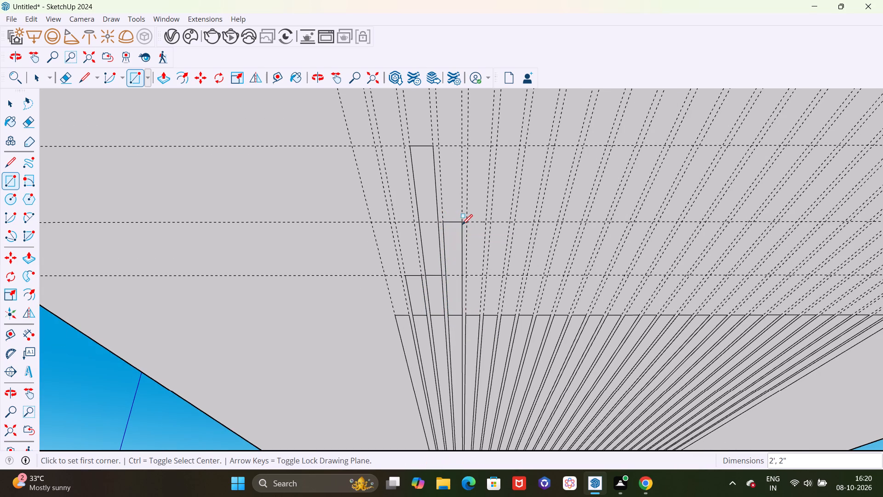
scroll(467, 318, up, 4)
click(470, 315)
scroll(469, 315, down, 2)
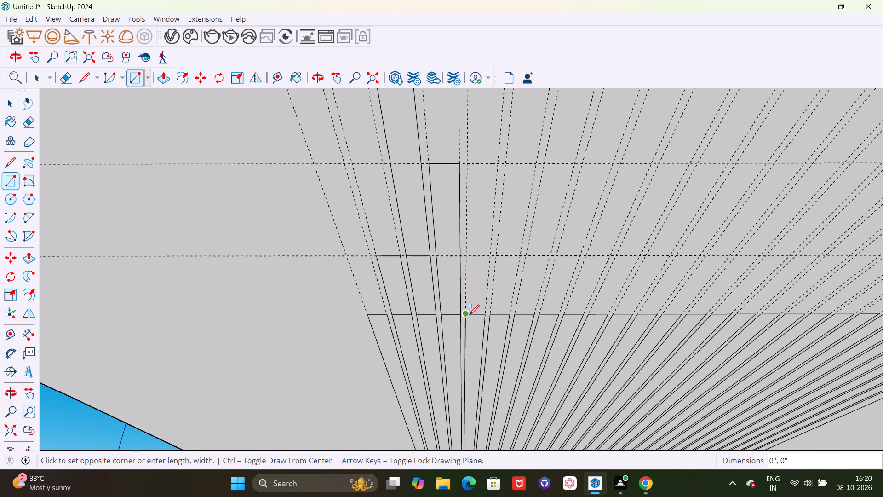
scroll(469, 315, down, 3)
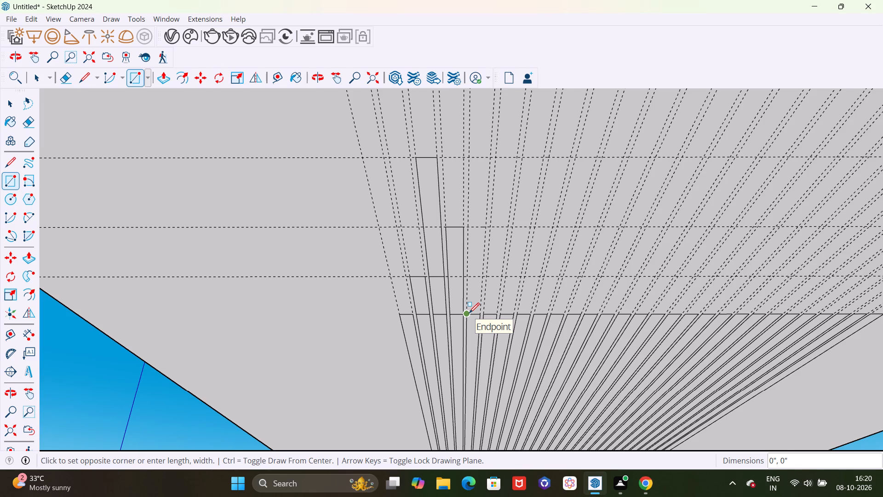
click(483, 279)
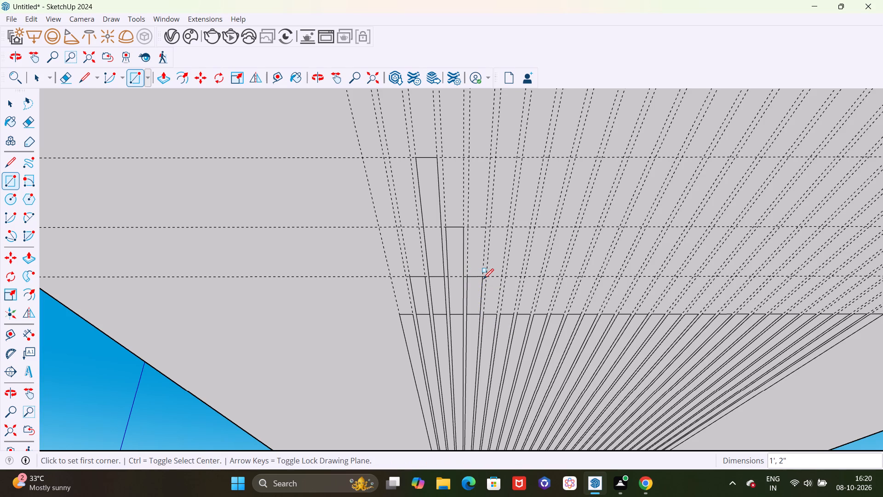
Draw rectangles beyond the band's end line: 3' by 2" at the seventh strip, 2' by 2 1/2" at the eighth, 1' by 2" at the tenth.
click(513, 315)
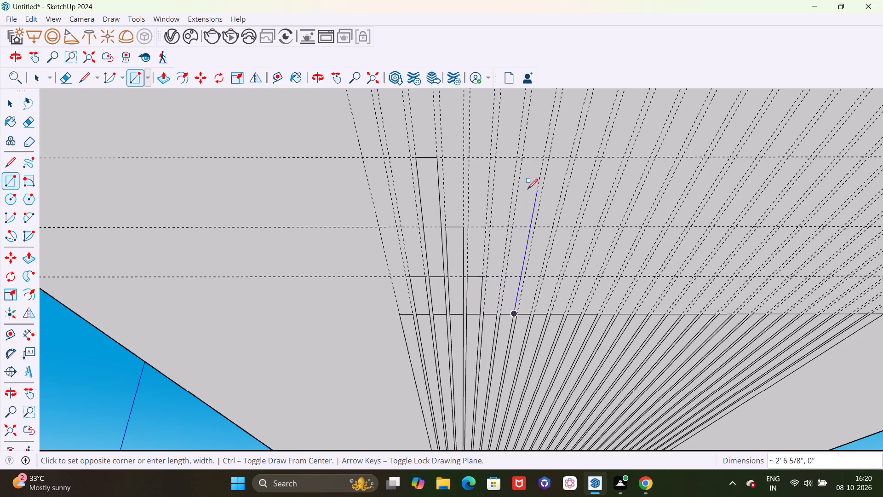
click(523, 158)
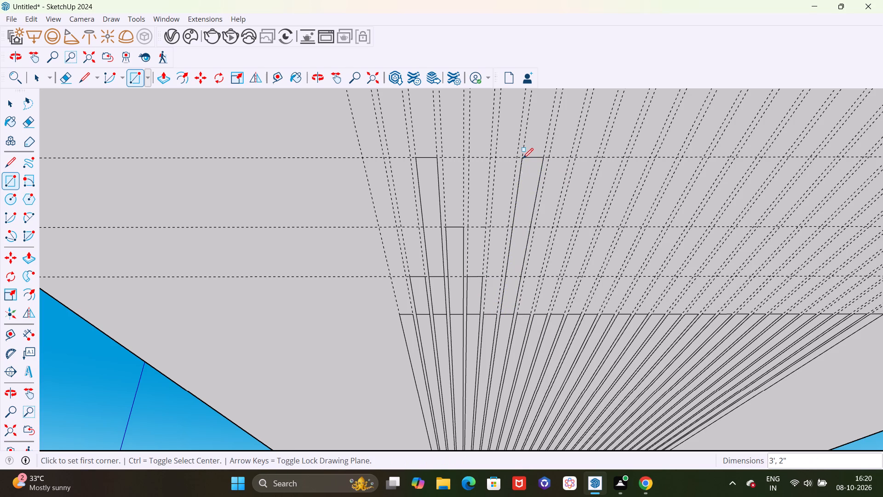
click(535, 314)
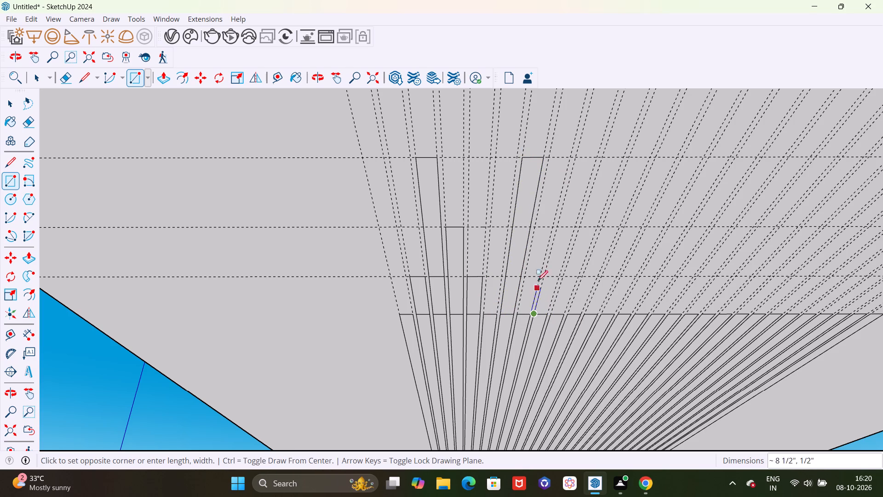
click(536, 227)
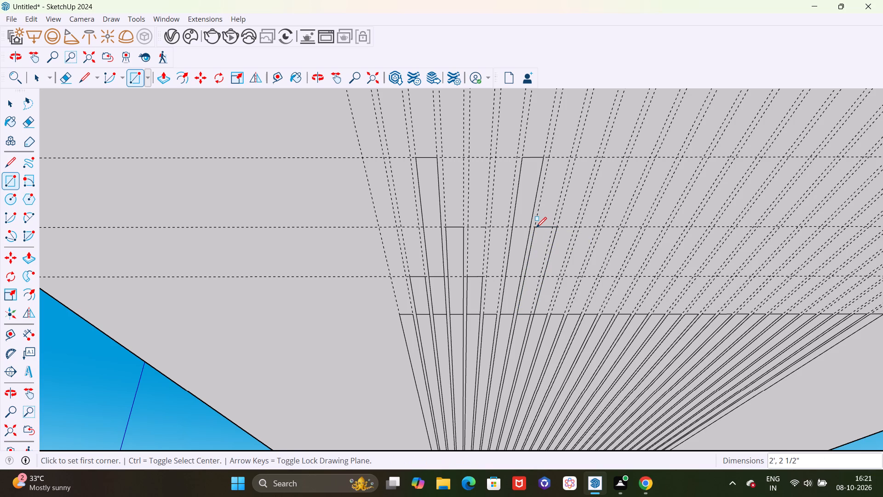
click(565, 316)
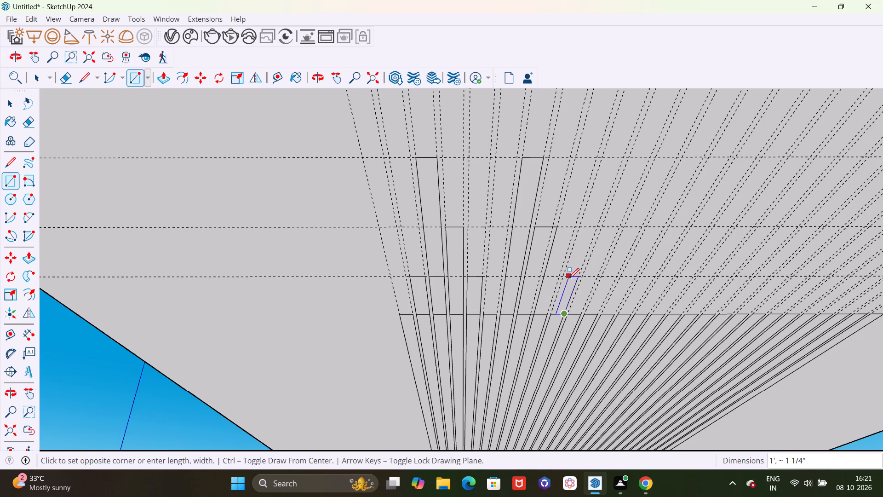
click(563, 276)
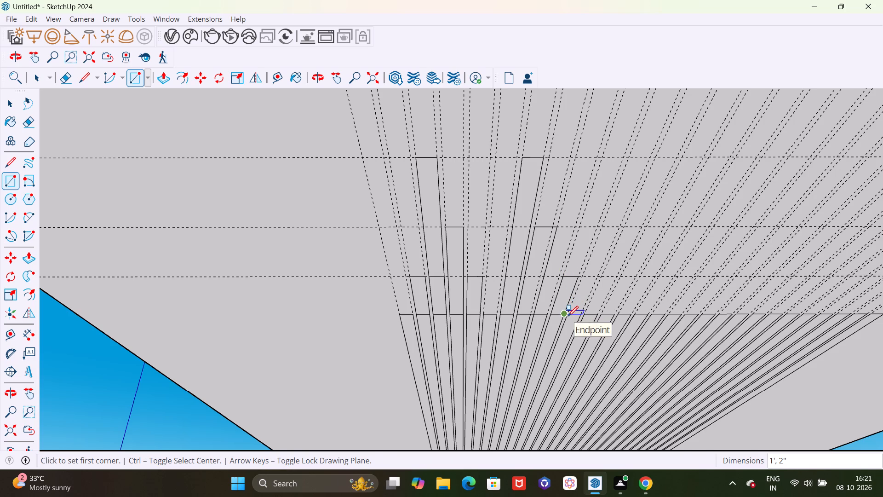
Draw rectangles extending the eleventh strip 2' by 2" to the second cross guide and the twelfth strip 3' by 2" to the third.
scroll(569, 318, up, 5)
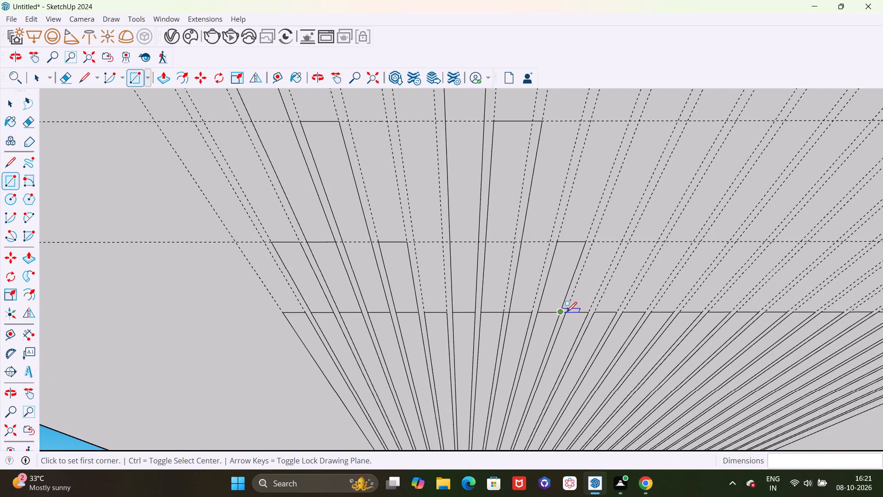
scroll(568, 312, up, 5)
click(565, 312)
scroll(565, 312, down, 8)
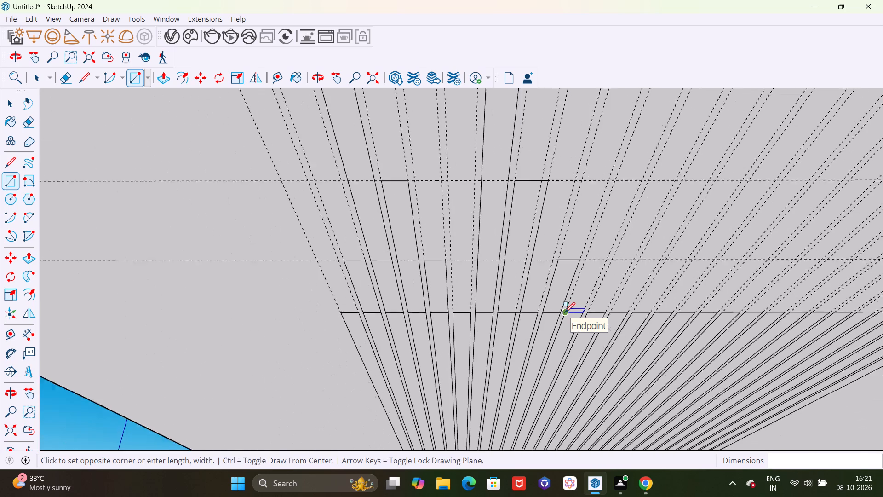
scroll(565, 312, down, 3)
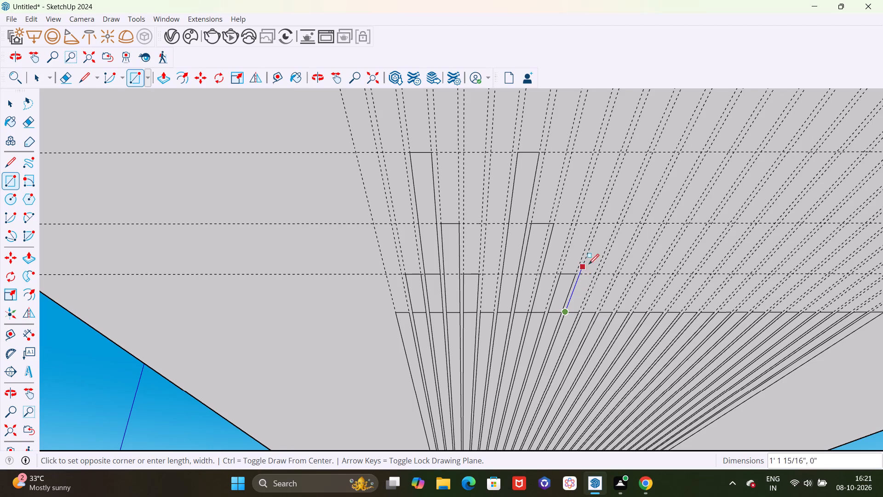
click(617, 224)
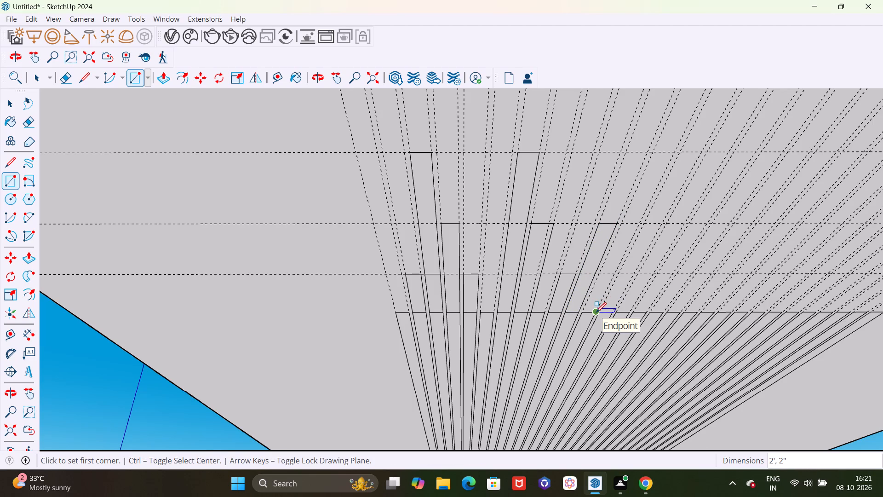
click(596, 312)
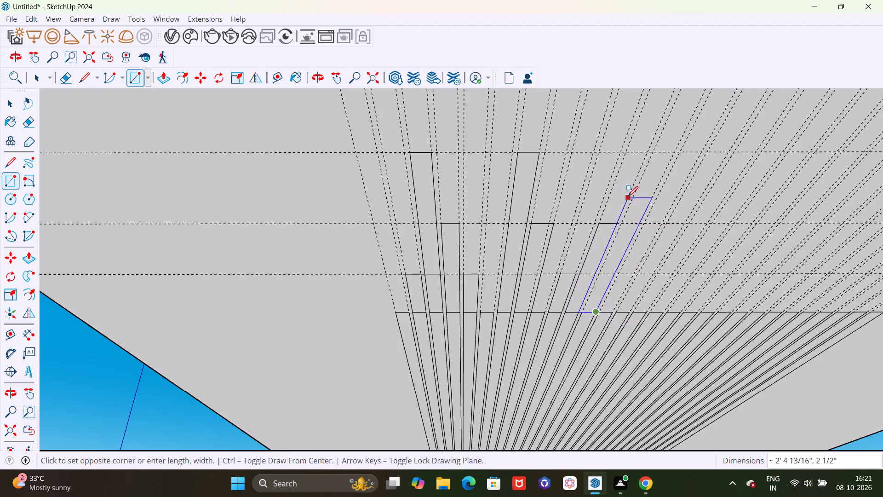
scroll(651, 153, up, 3)
click(654, 153)
scroll(487, 235, down, 4)
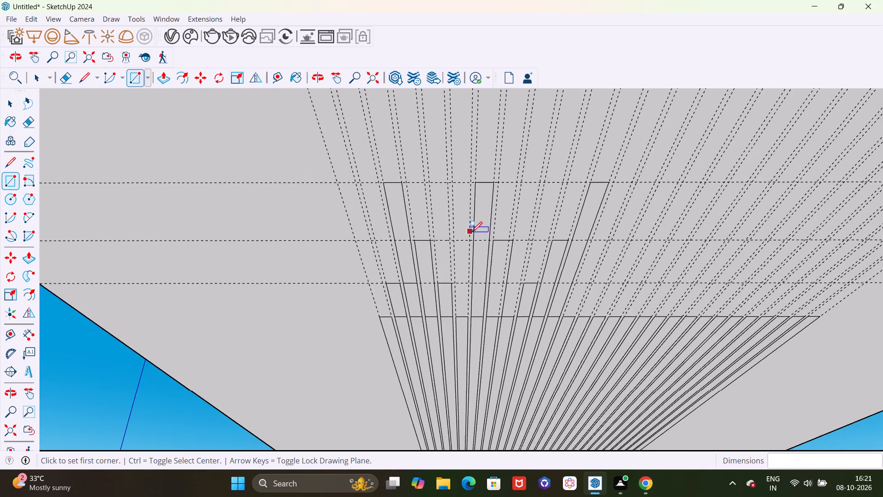
Draw a 1' by 2" rectangle extending the thirteenth ceiling strip to the first cross guide.
scroll(421, 217, down, 9)
scroll(492, 260, up, 7)
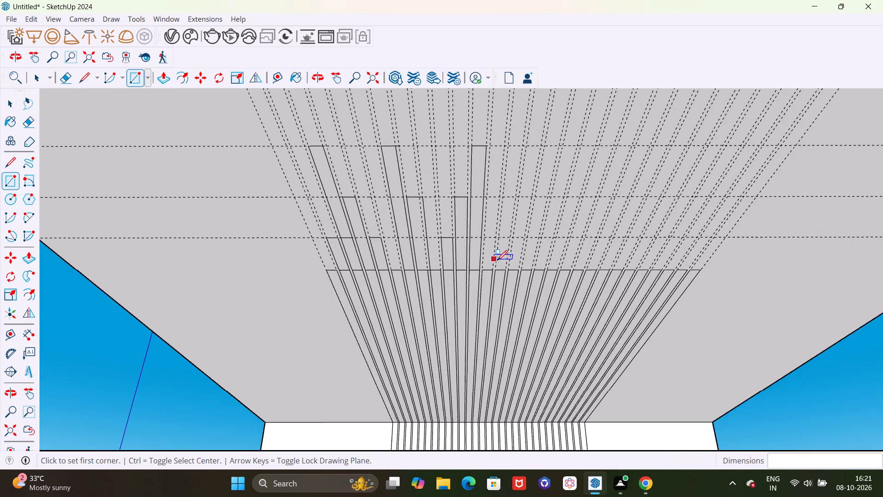
scroll(484, 280, up, 4)
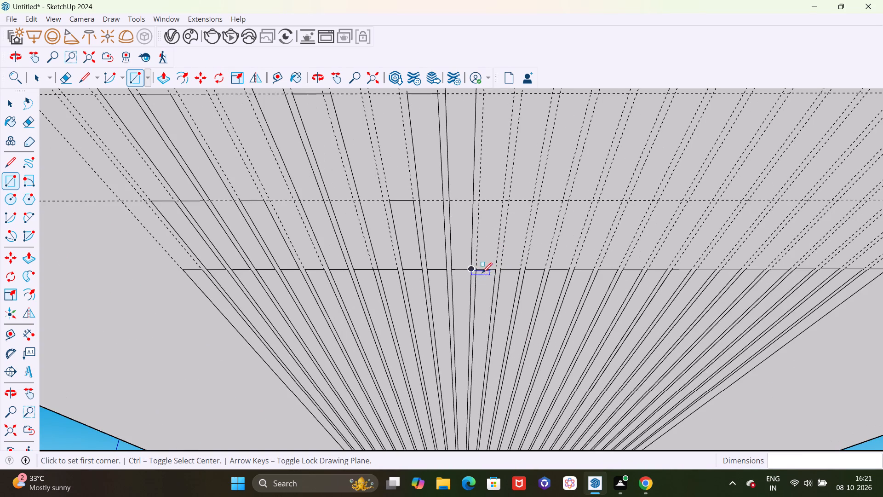
scroll(485, 275, up, 4)
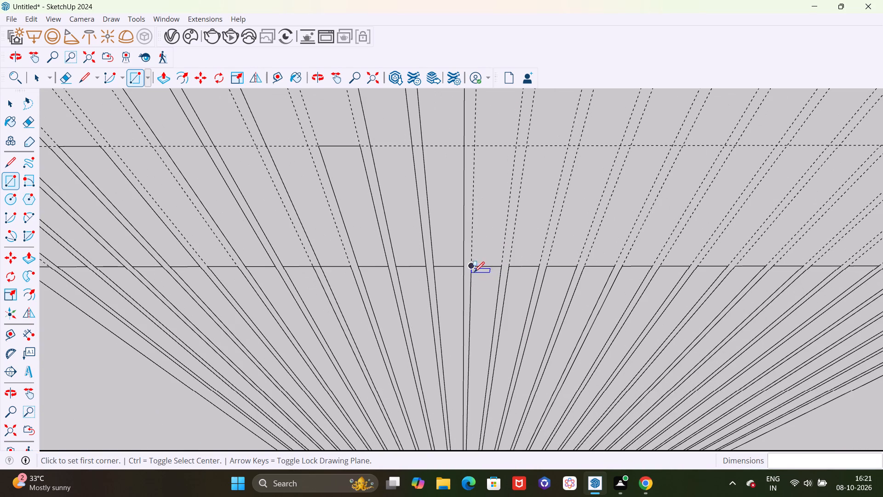
click(473, 267)
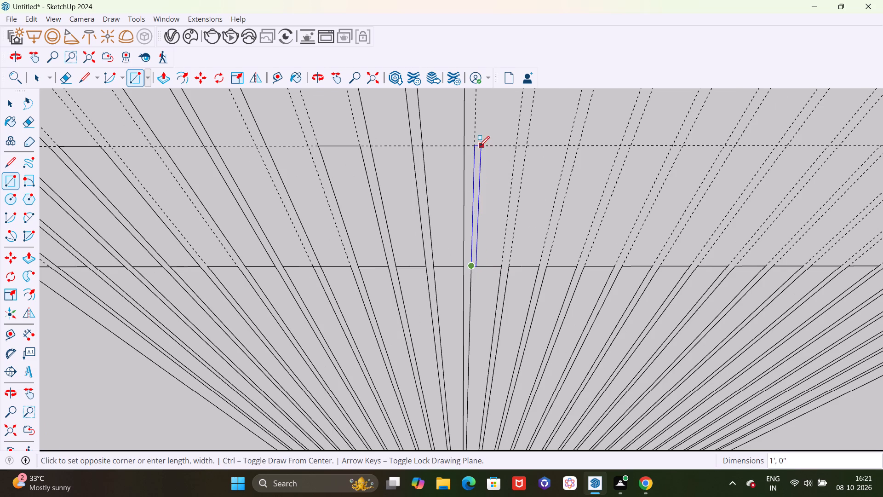
click(516, 148)
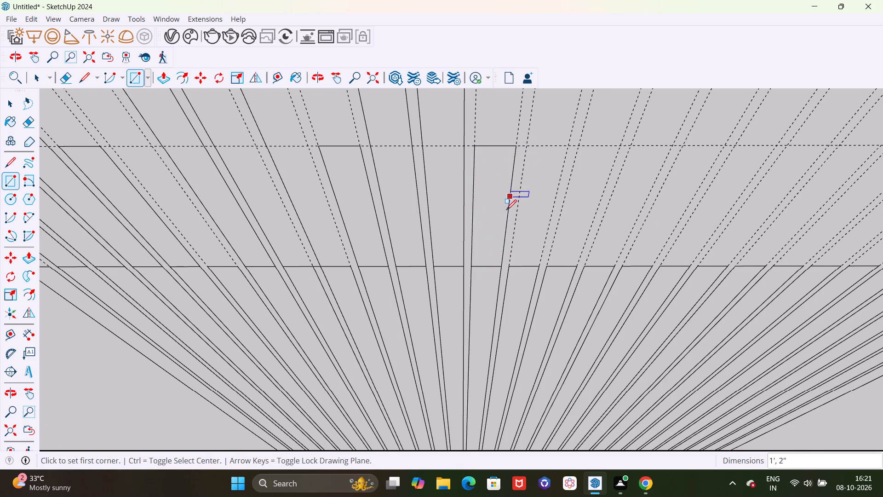
Draw rectangles extending the fourteenth strip 2' by 2" to the second cross guide and the fifteenth strip 3' by 2" to the third.
scroll(505, 225, down, 10)
scroll(504, 264, down, 7)
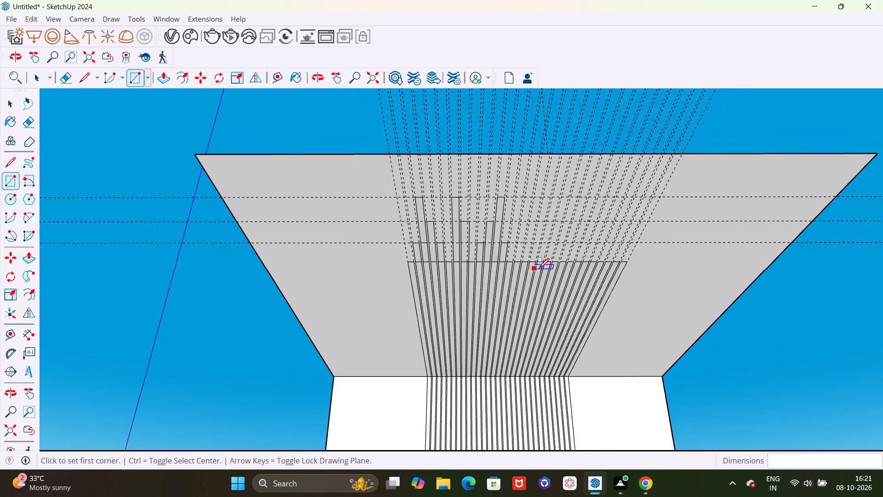
scroll(550, 259, up, 3)
scroll(502, 262, up, 4)
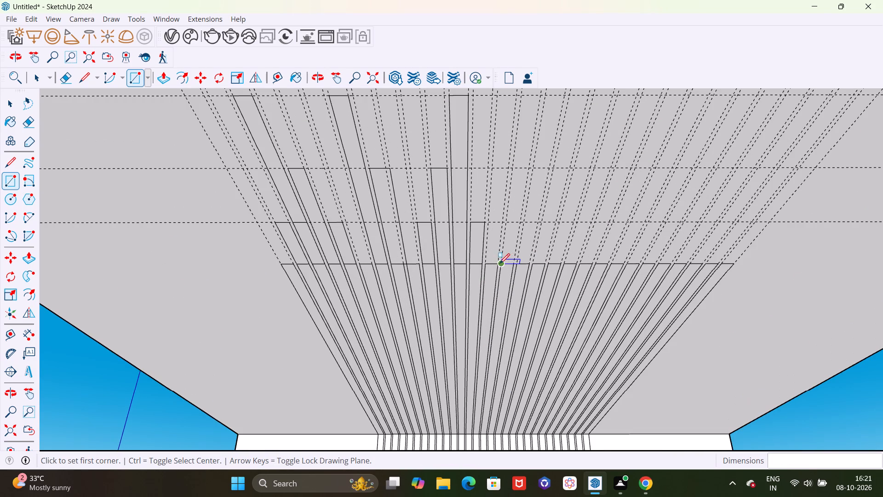
click(487, 266)
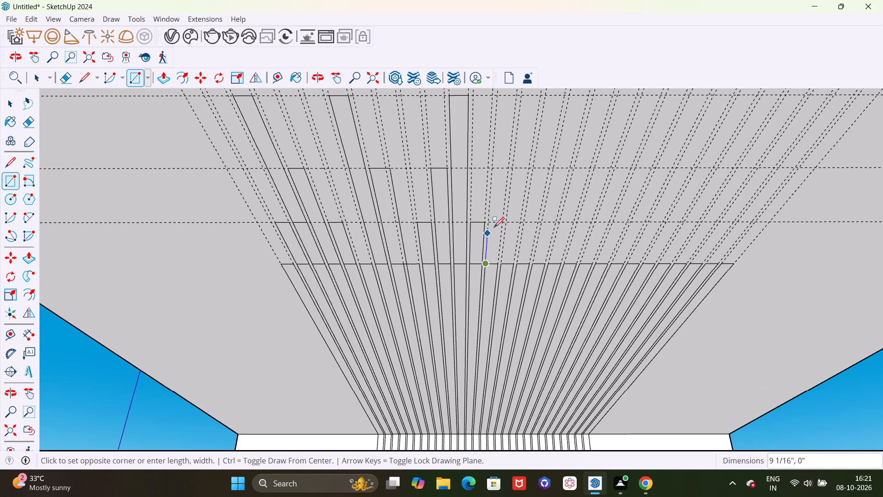
click(510, 170)
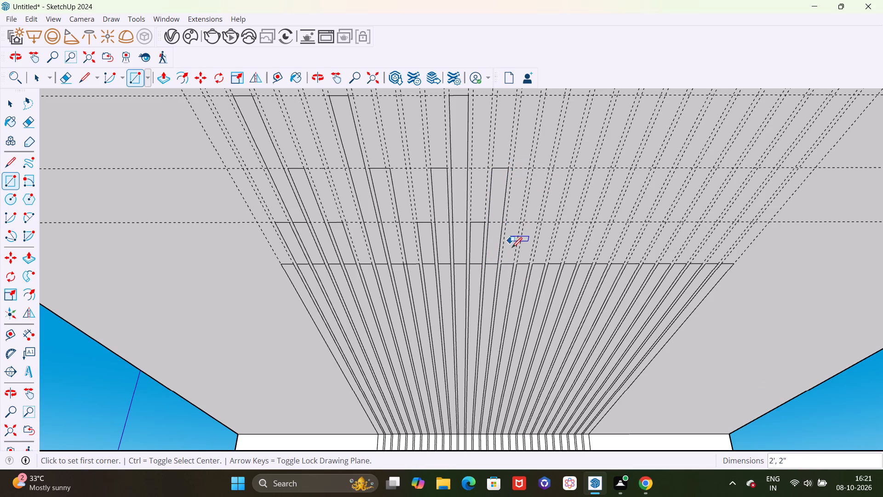
click(514, 264)
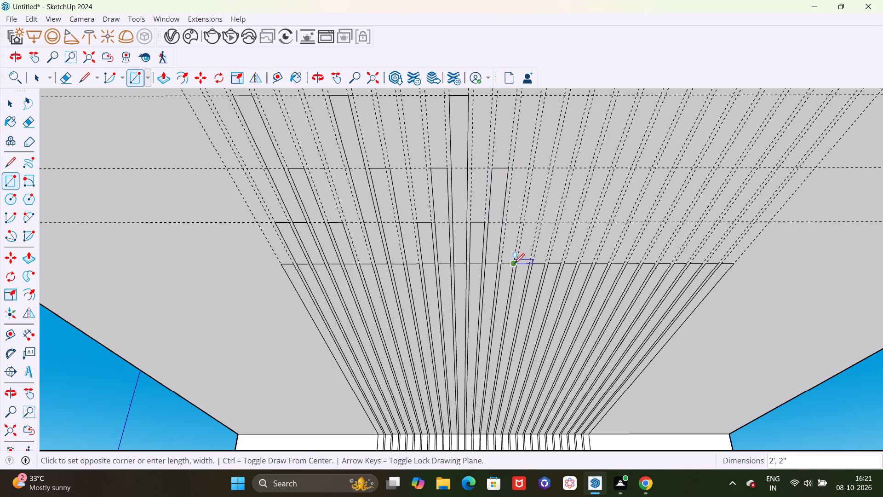
scroll(514, 264, down, 2)
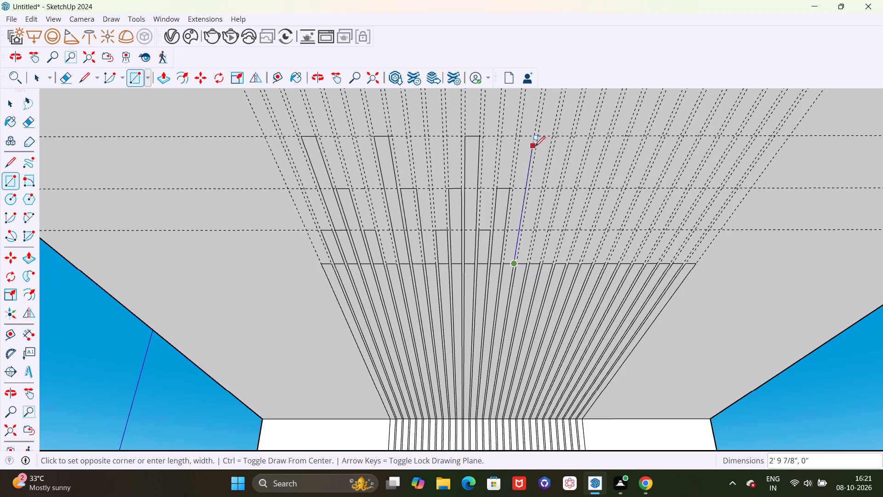
click(522, 137)
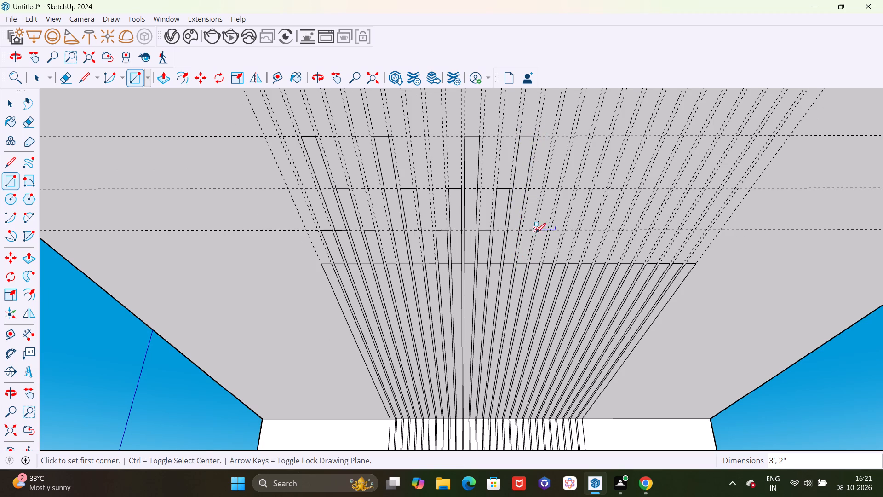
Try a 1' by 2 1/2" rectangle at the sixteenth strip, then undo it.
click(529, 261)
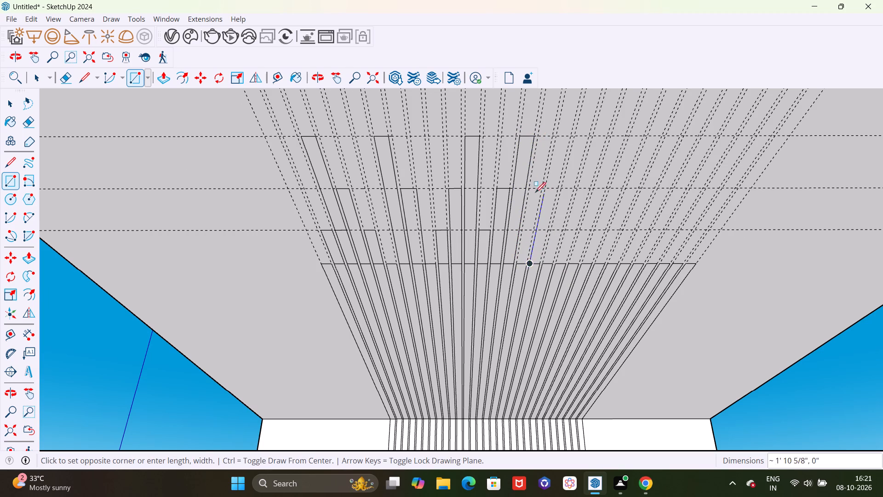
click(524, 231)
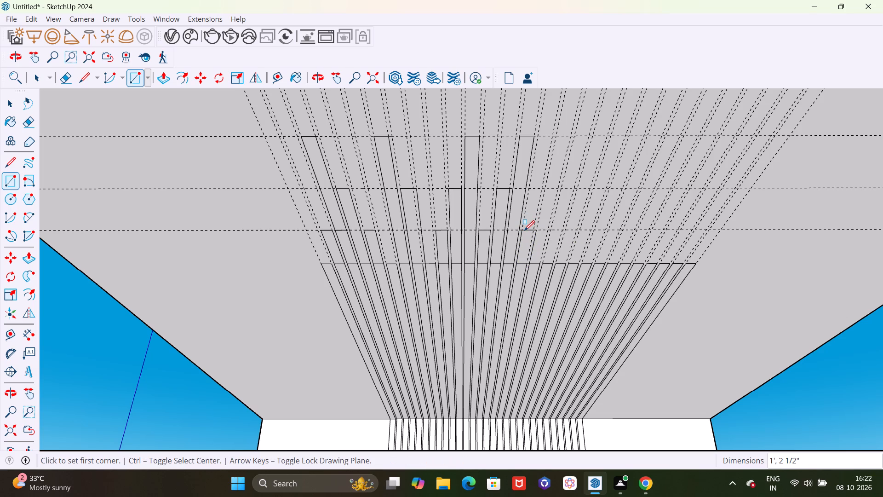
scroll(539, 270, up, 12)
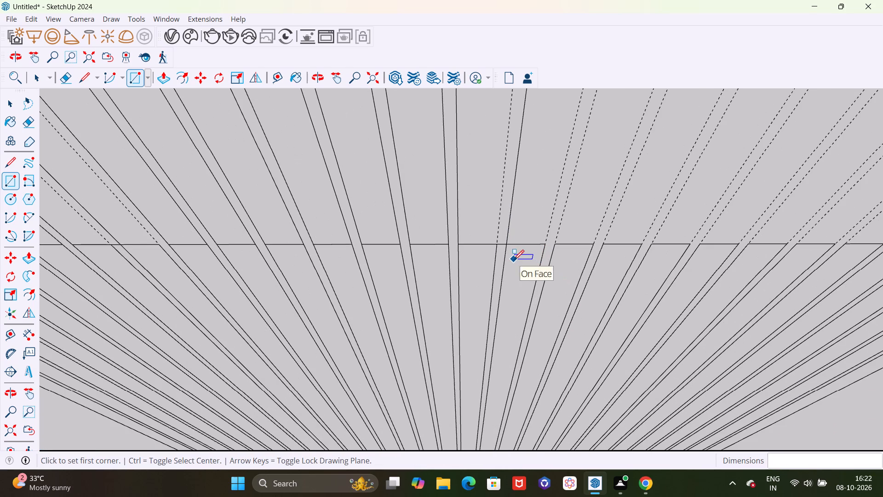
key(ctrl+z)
Draw a 1' by 2" rectangle extending the sixteenth strip to the first cross guide.
click(495, 247)
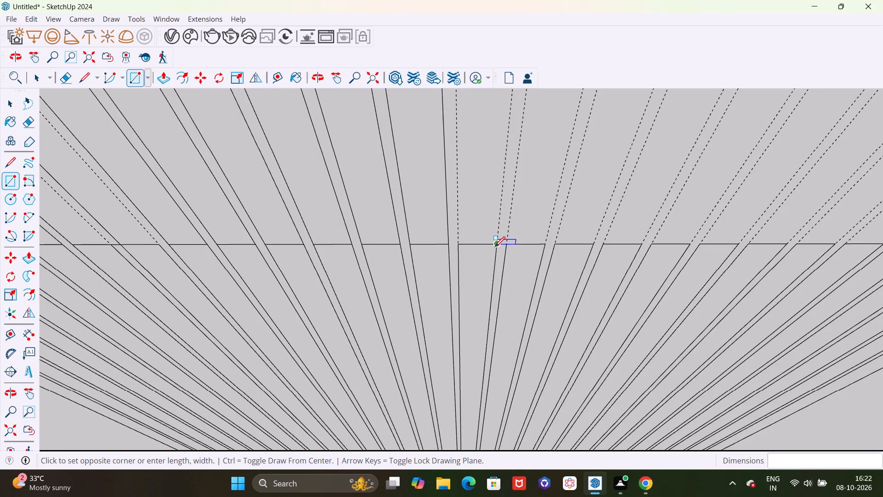
scroll(495, 247, down, 13)
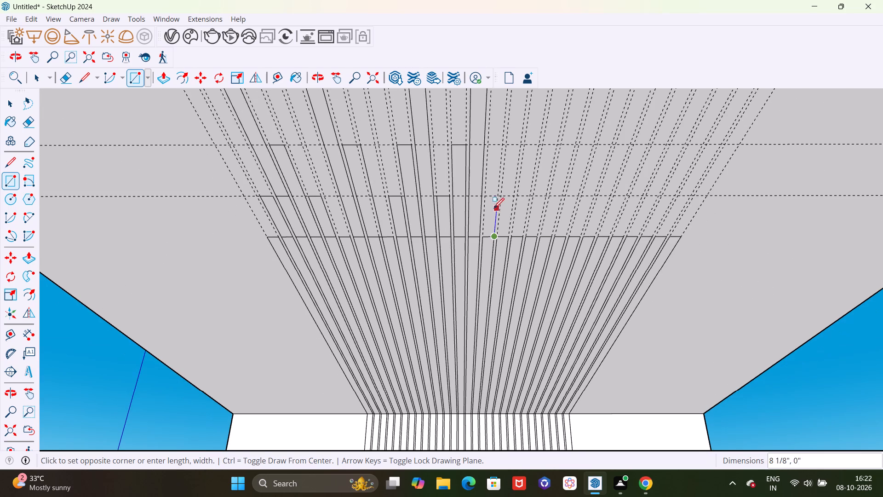
scroll(495, 190, down, 4)
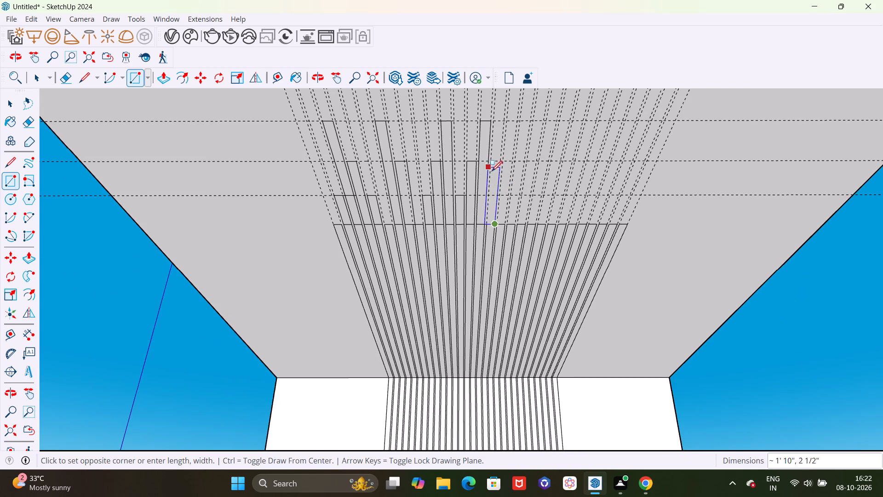
click(490, 196)
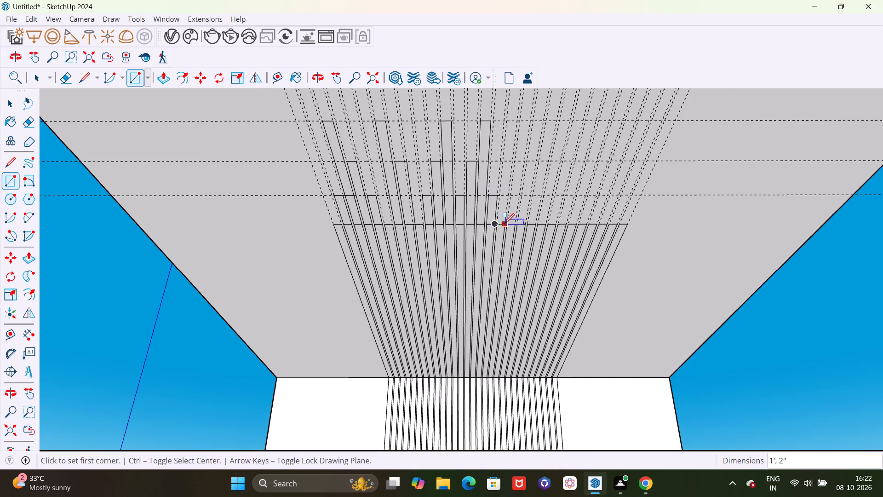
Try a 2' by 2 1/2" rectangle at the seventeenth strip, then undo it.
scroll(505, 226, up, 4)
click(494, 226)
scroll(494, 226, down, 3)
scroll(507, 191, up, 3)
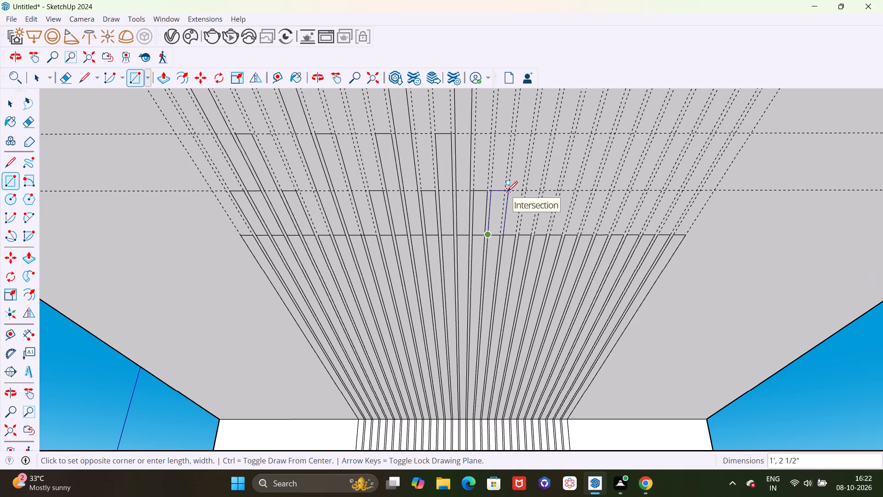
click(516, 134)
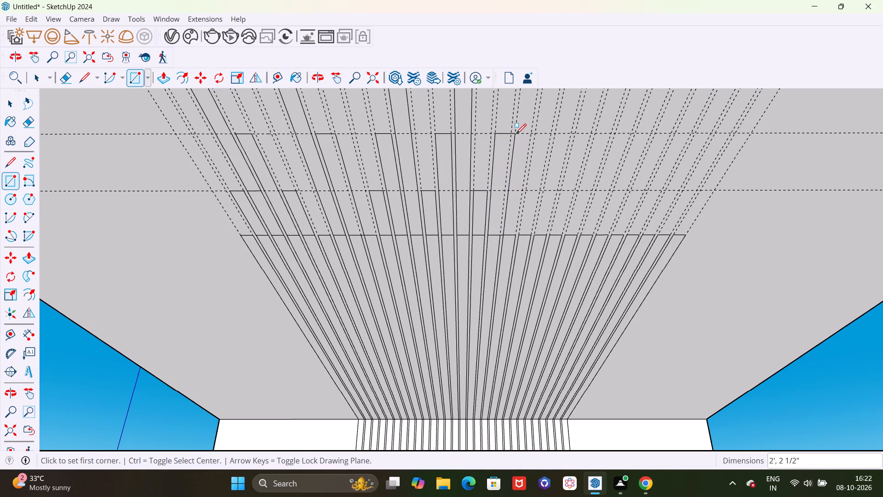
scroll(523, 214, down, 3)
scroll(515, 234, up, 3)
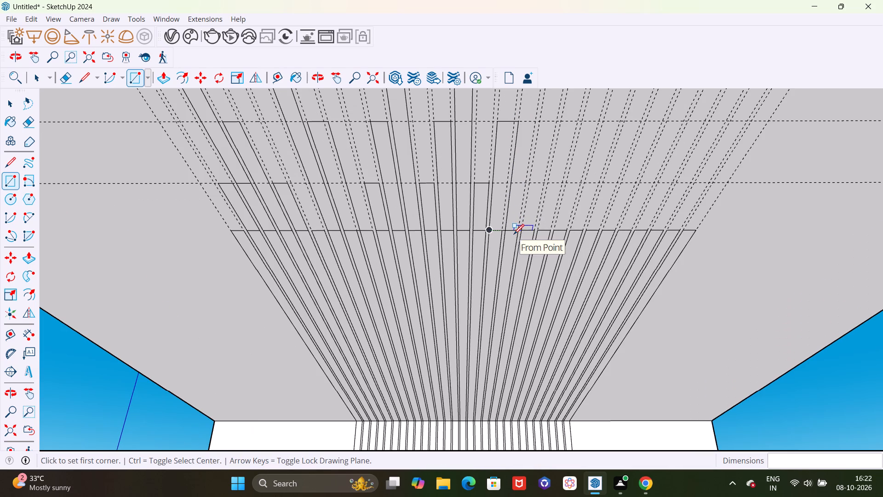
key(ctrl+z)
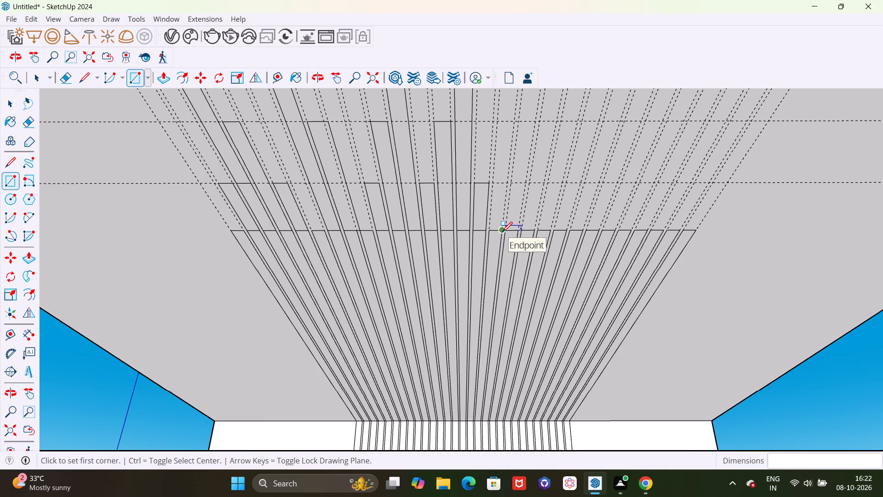
Draw a 2' by 2" rectangle extending the seventeenth strip to the second cross guide.
click(502, 232)
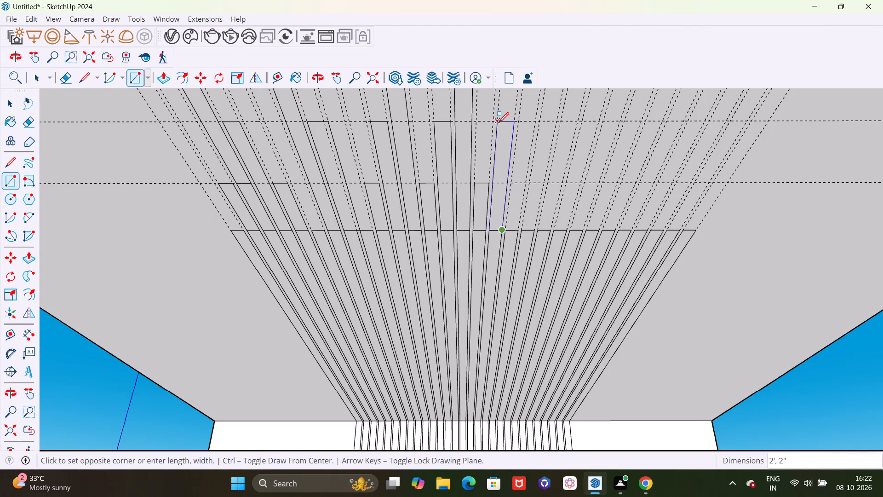
click(498, 122)
Draw a 3' by 2" rectangle extending the eighteenth strip to the third cross guide.
scroll(506, 260, down, 6)
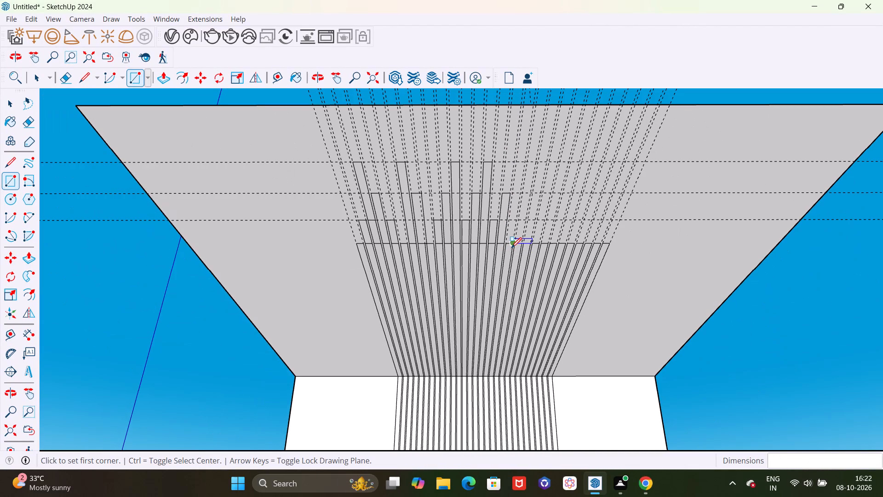
scroll(510, 249, up, 1)
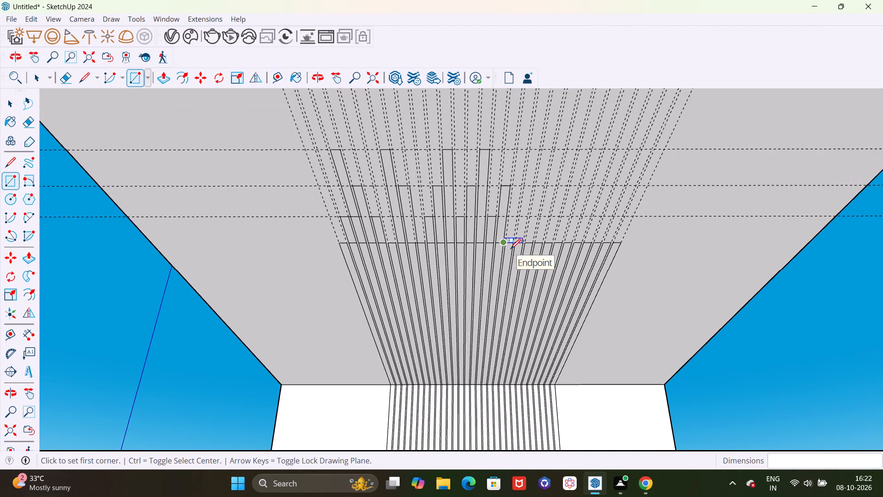
scroll(510, 249, up, 5)
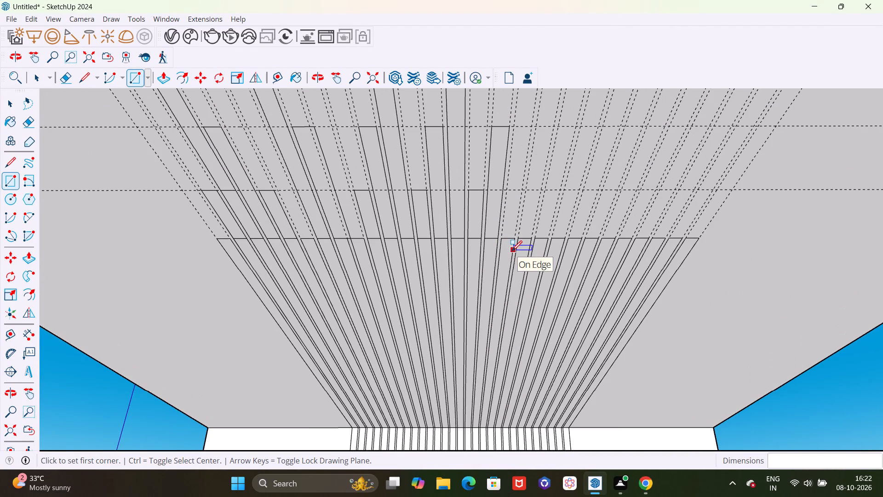
click(514, 242)
scroll(514, 242, down, 7)
scroll(515, 162, up, 2)
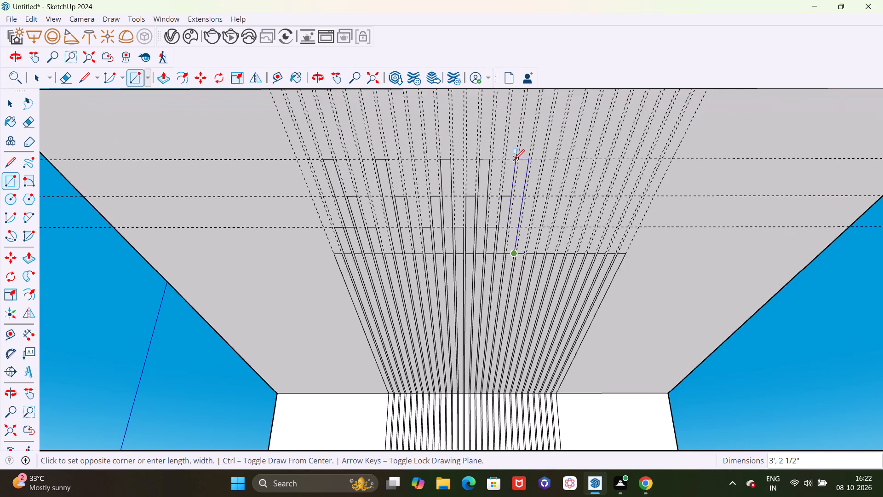
scroll(514, 159, up, 14)
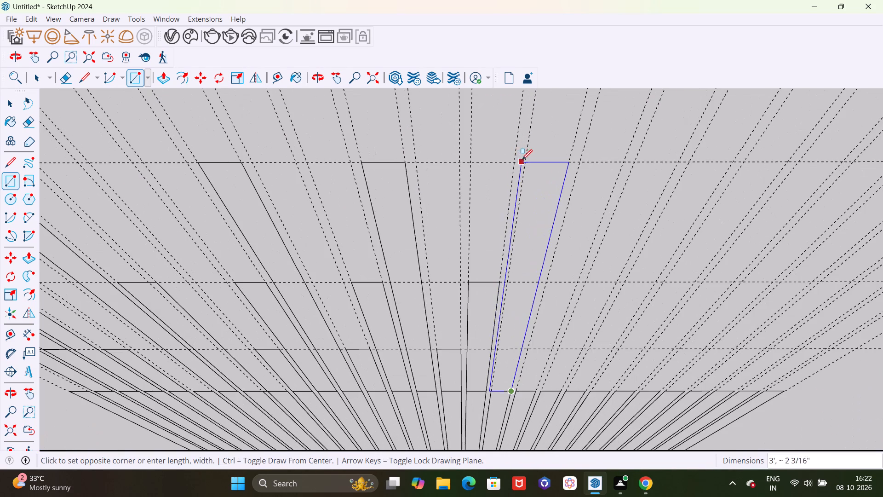
click(525, 162)
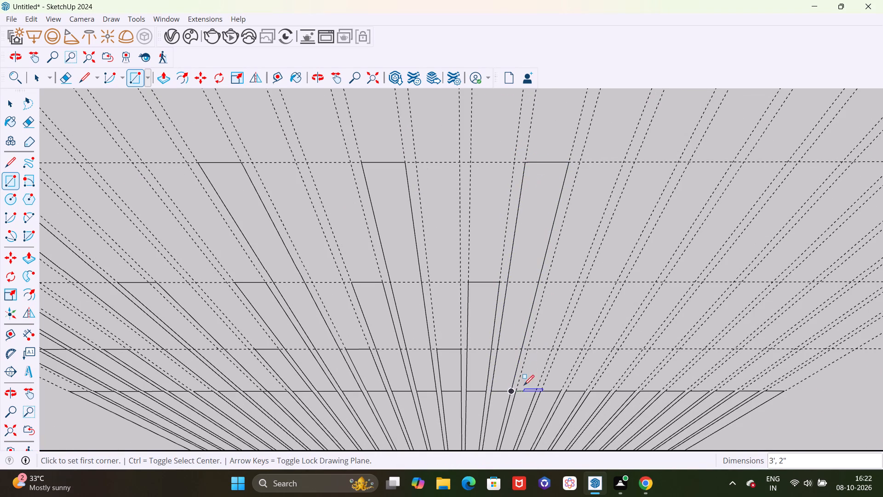
Draw a 2' by 2" rectangle extending the nineteenth strip to the second cross guide.
click(517, 393)
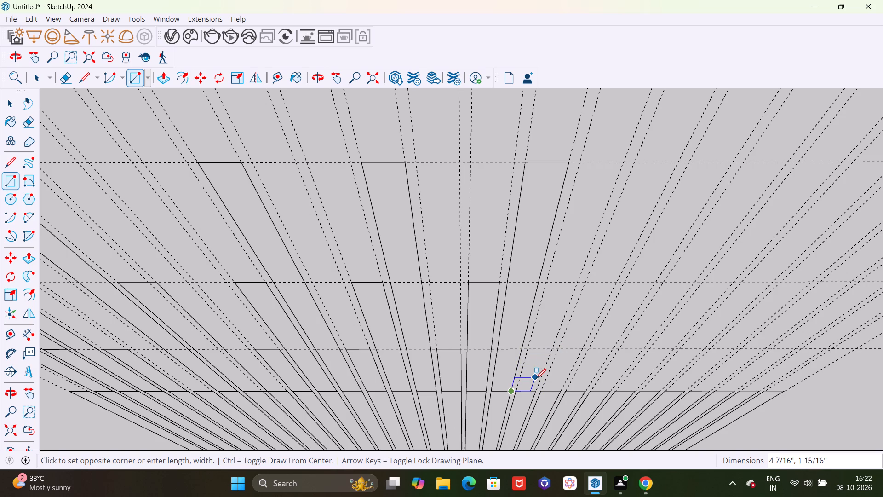
key(Escape)
scroll(523, 394, up, 1)
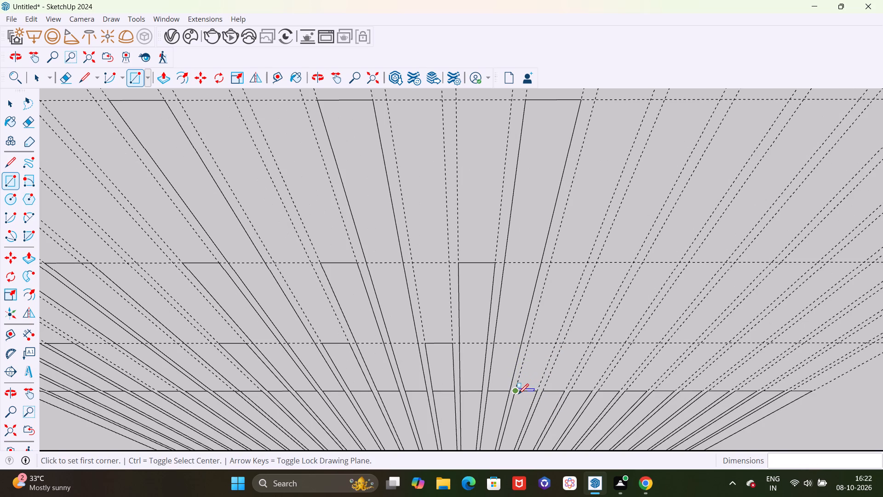
click(517, 393)
scroll(519, 389, down, 8)
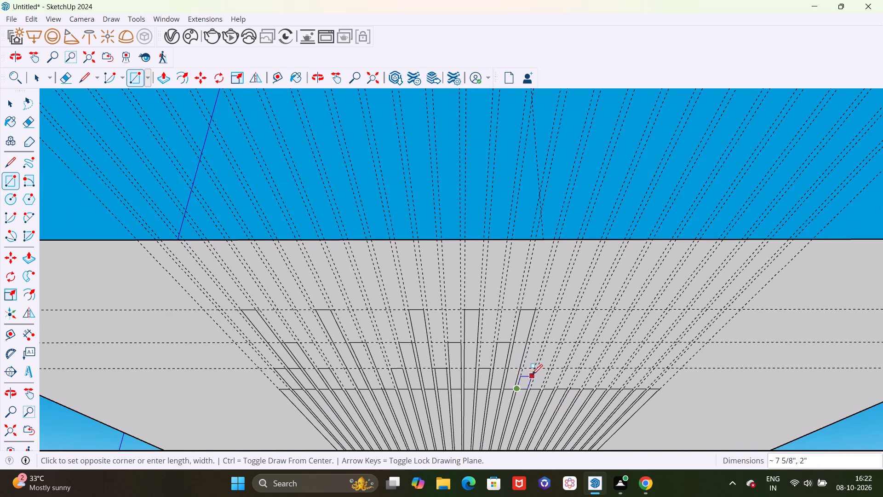
scroll(536, 369, up, 3)
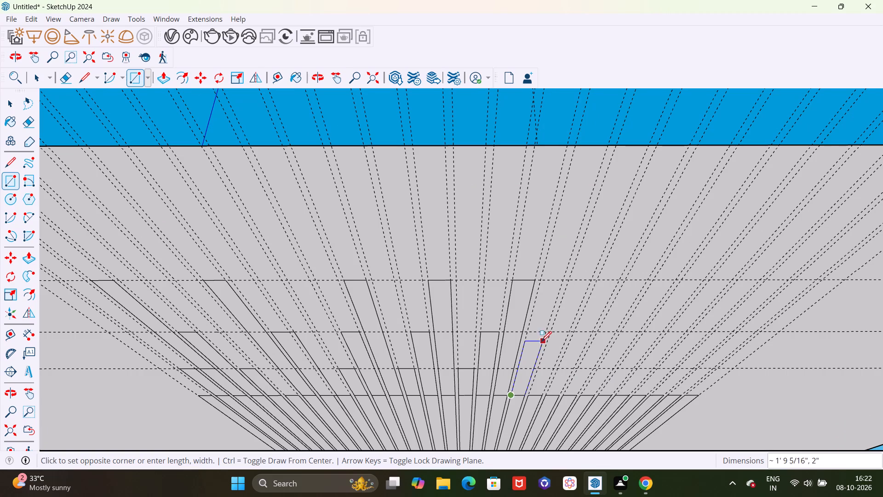
scroll(545, 335, up, 8)
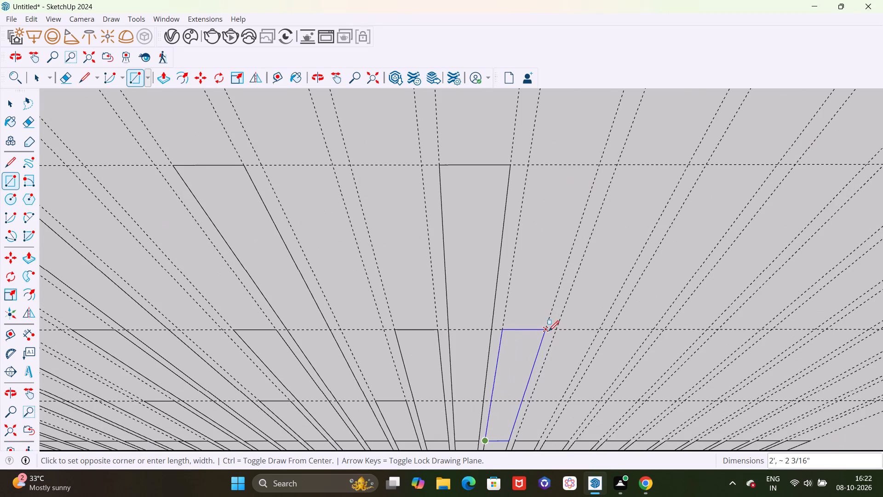
click(546, 330)
Extend the twentieth strip to the third cross guide with a 3' by 2" rectangle and the twenty-first to the first with 1' by 2".
scroll(534, 325, down, 9)
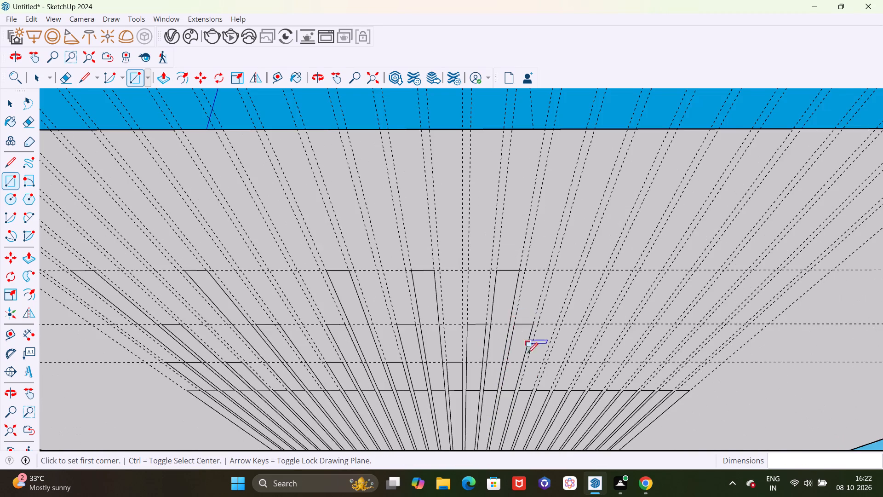
scroll(530, 390, up, 4)
click(514, 391)
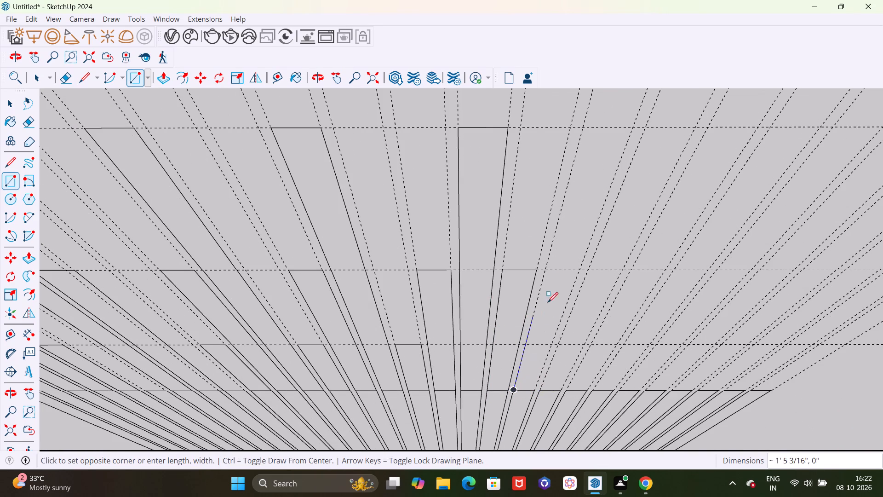
click(633, 126)
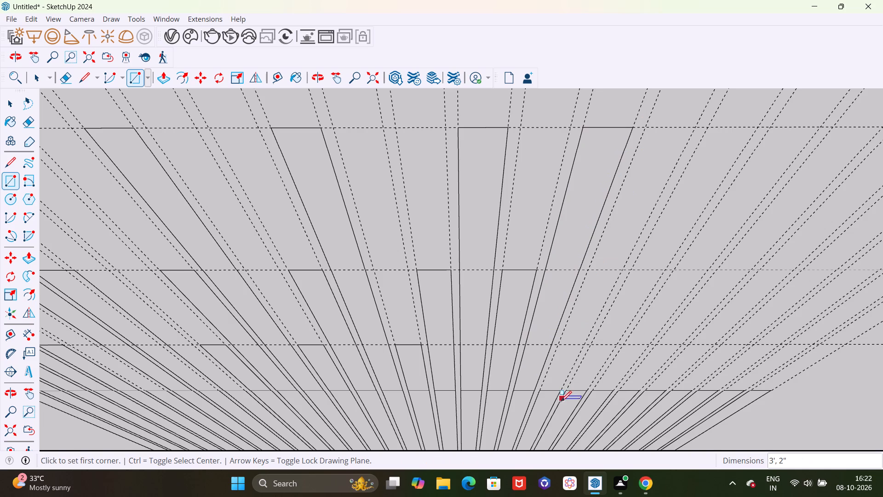
click(542, 393)
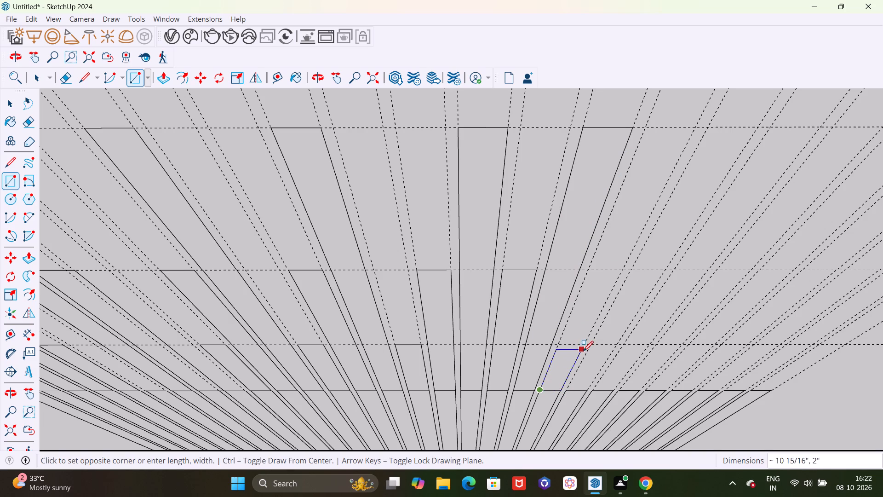
click(583, 345)
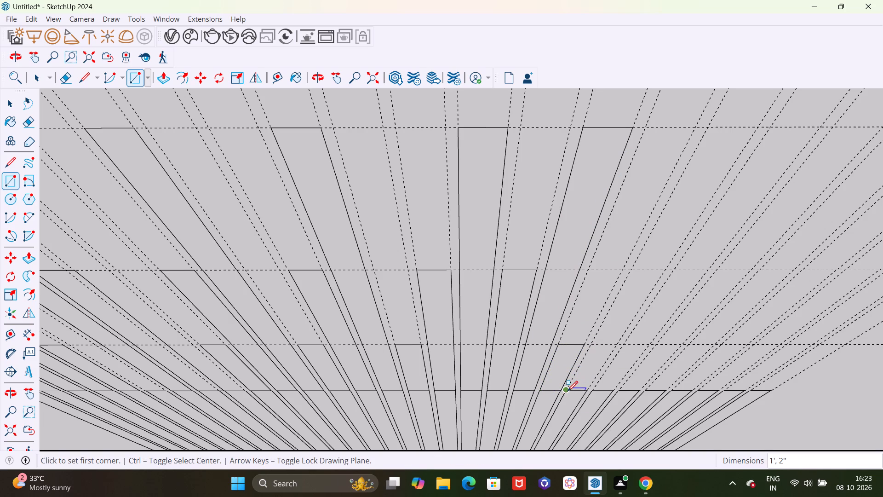
Extend the twenty-second strip with a 2' by 2" rectangle and the twenty-third with a 3' by 2" rectangle, ending on the cross guides.
click(568, 391)
click(665, 270)
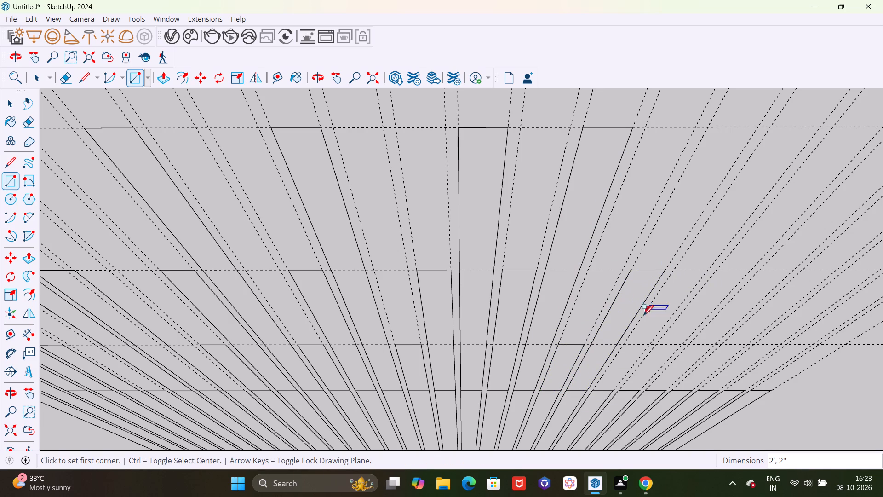
click(592, 391)
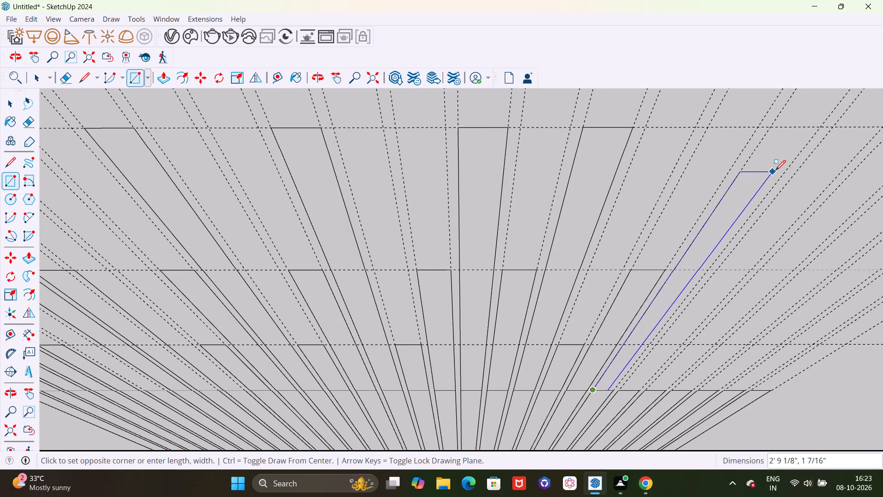
click(820, 128)
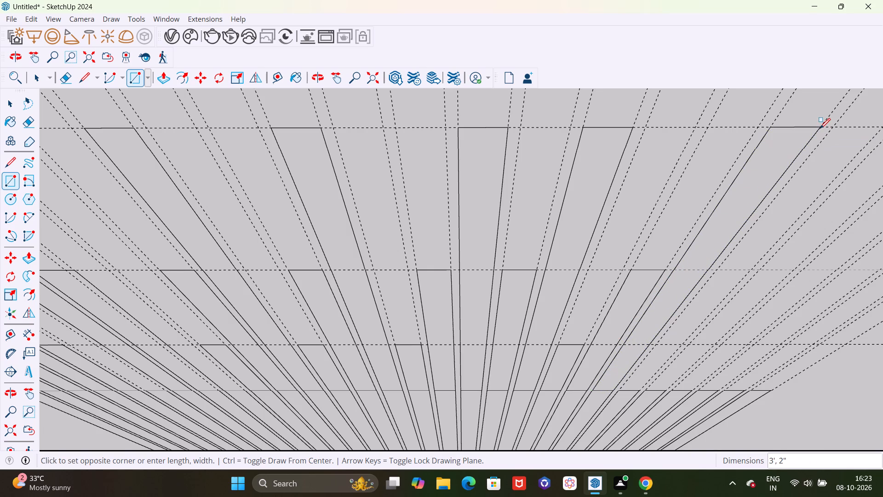
Draw a 2' by 2" rectangle extending the twenty-fourth strip to the second cross guide.
scroll(430, 262, down, 10)
scroll(493, 295, down, 4)
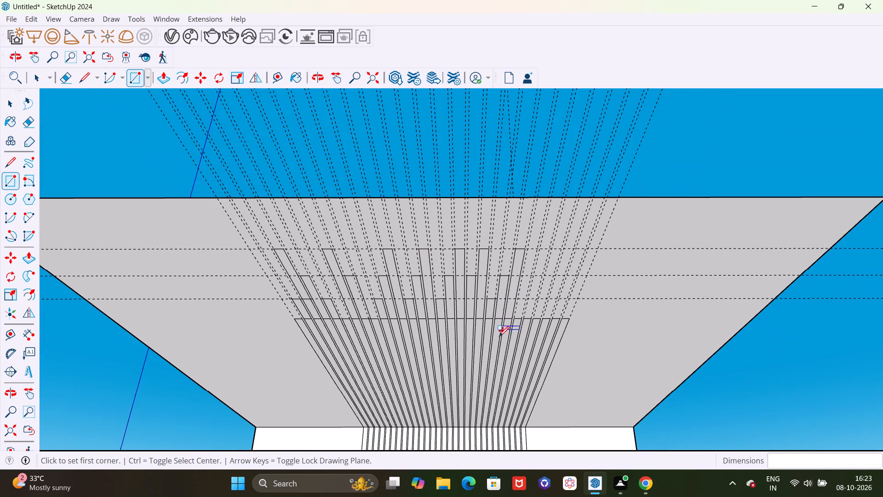
scroll(500, 338, up, 2)
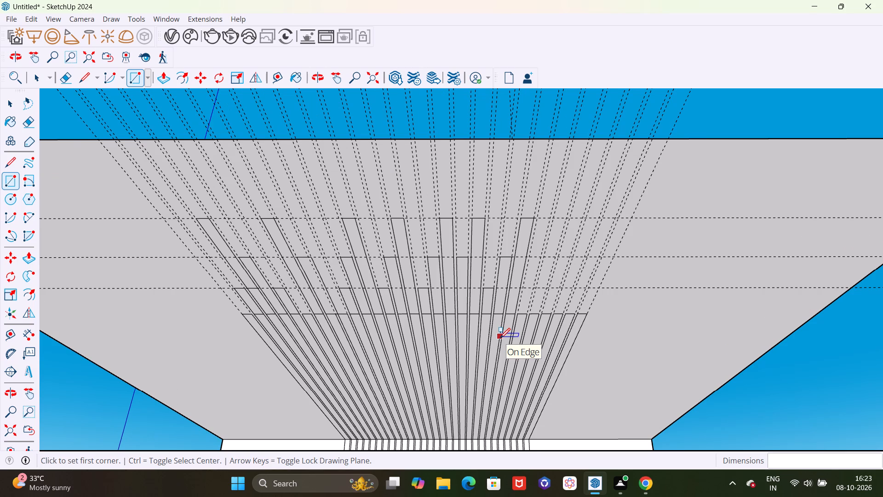
scroll(501, 329, up, 4)
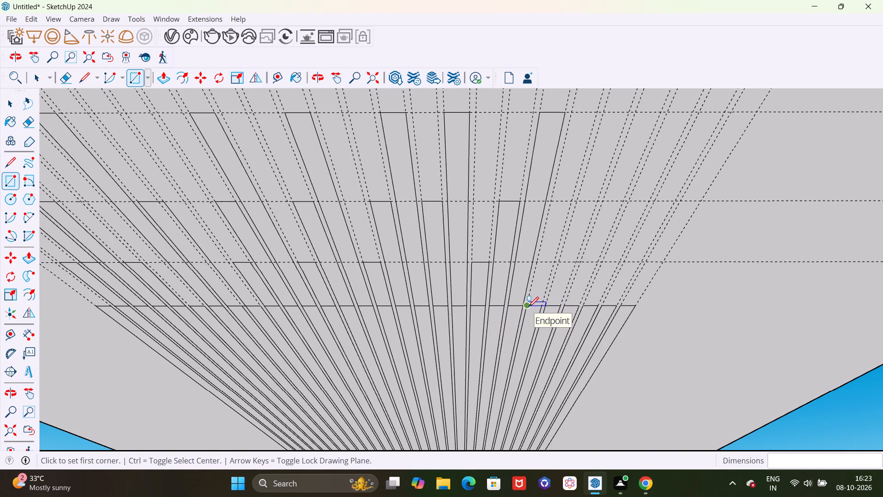
click(528, 307)
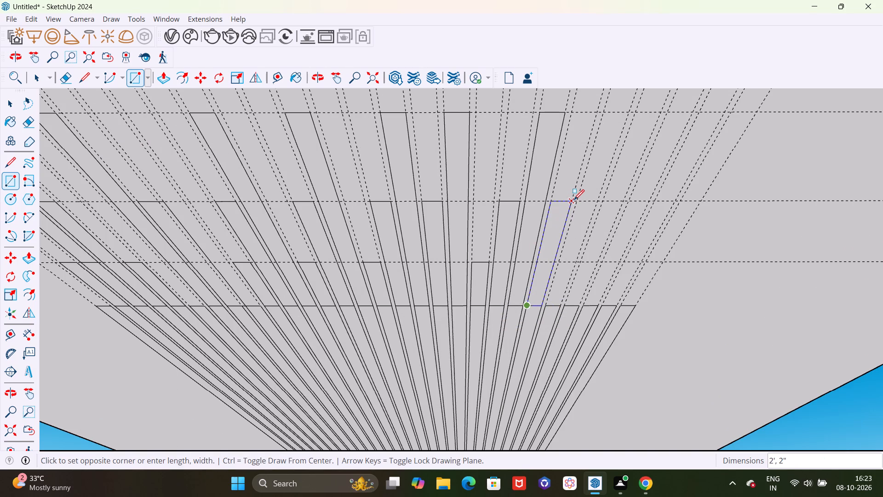
click(574, 200)
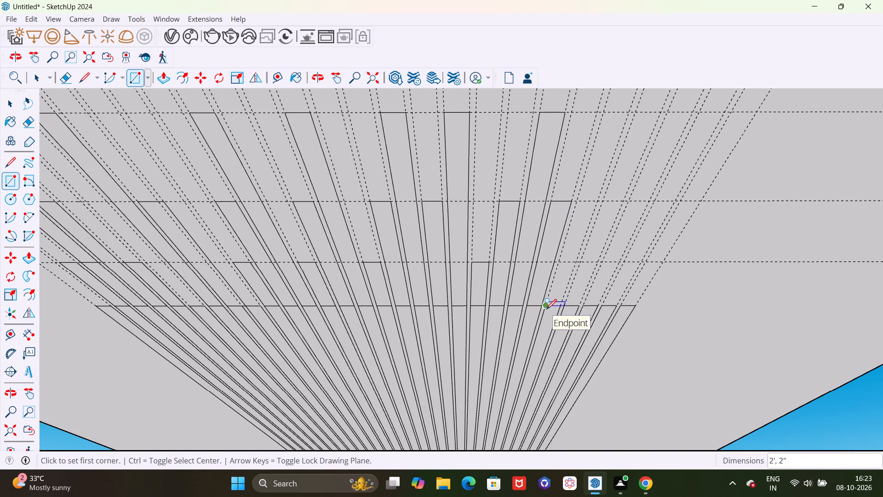
Skip the twenty-fifth strip and extend the twenty-sixth with a rectangle about 2' 8" by 2", ending short of the third cross guide.
click(546, 309)
key(Escape)
click(567, 306)
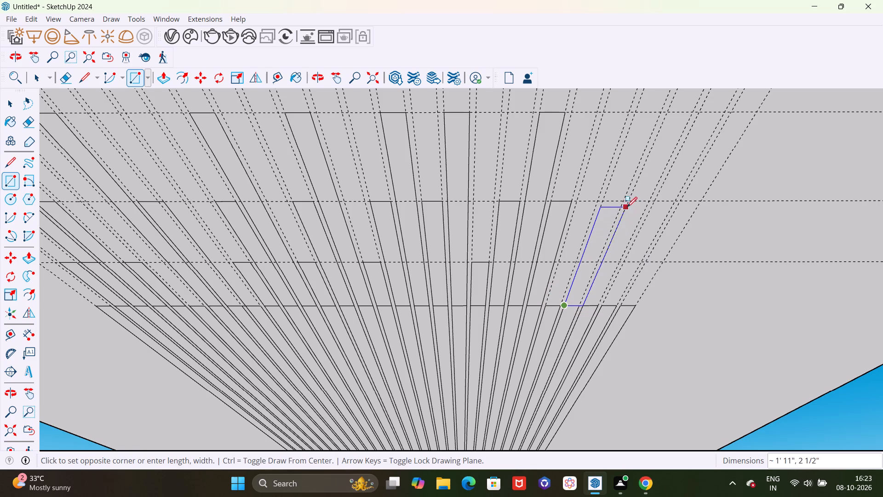
scroll(626, 210, down, 3)
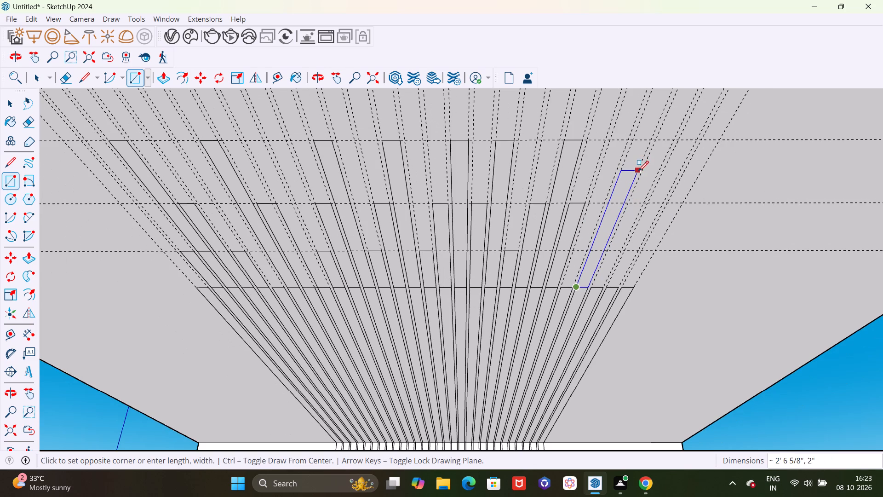
click(642, 163)
Draw a rectangle about 1' 8" by 2" extending the twenty-seventh strip to between the first and second cross guides.
scroll(624, 282, up, 3)
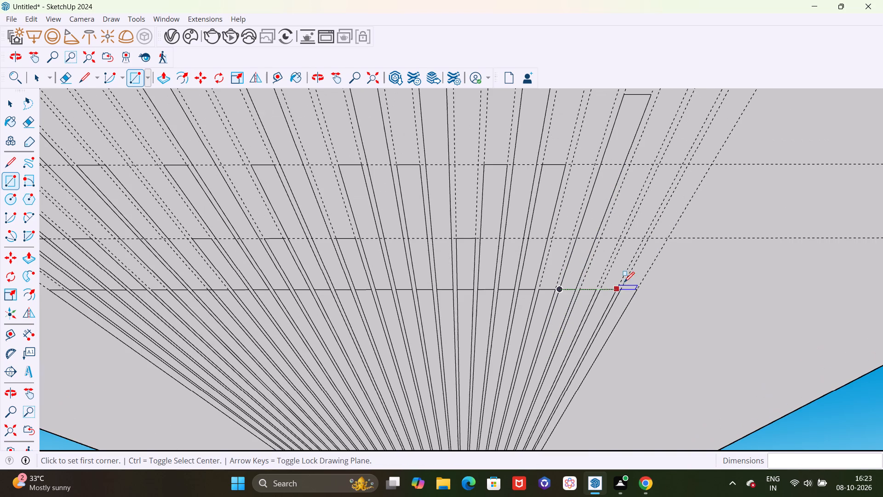
click(581, 292)
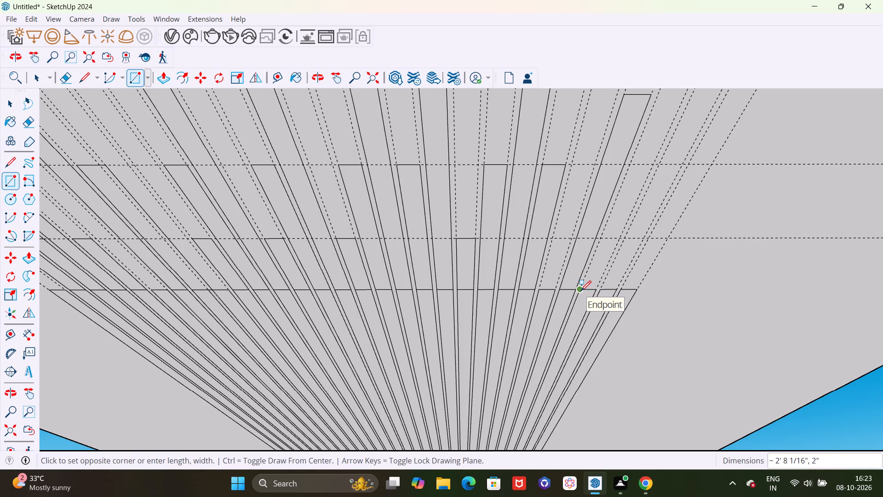
scroll(581, 291, down, 2)
click(628, 214)
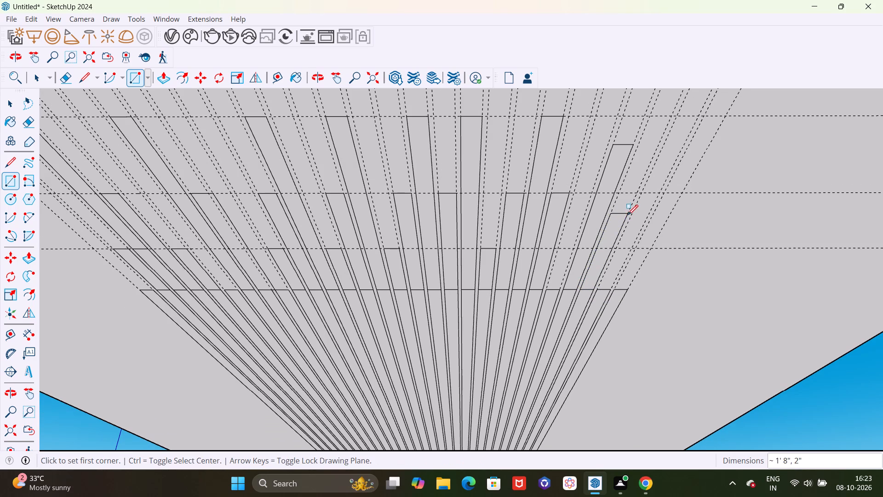
Draw a 3' by 2" rectangle extending the twenty-eighth strip to the third cross guide.
click(601, 291)
scroll(634, 224, down, 4)
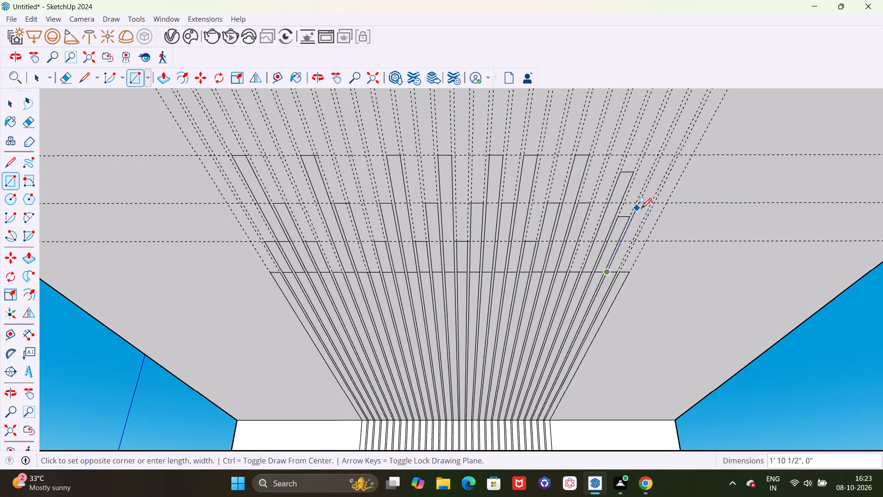
click(674, 158)
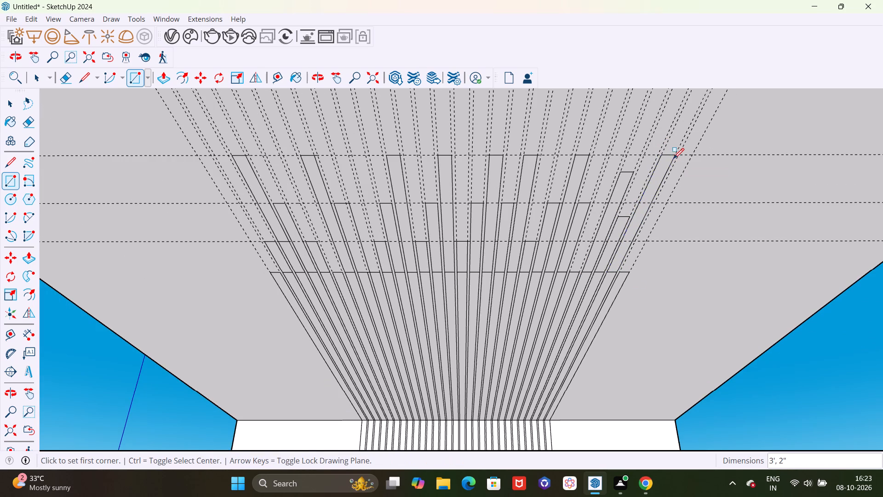
Draw a rectangle about 2' 6" by 2" extending the last strip to between the second and third cross guides.
scroll(635, 269, up, 3)
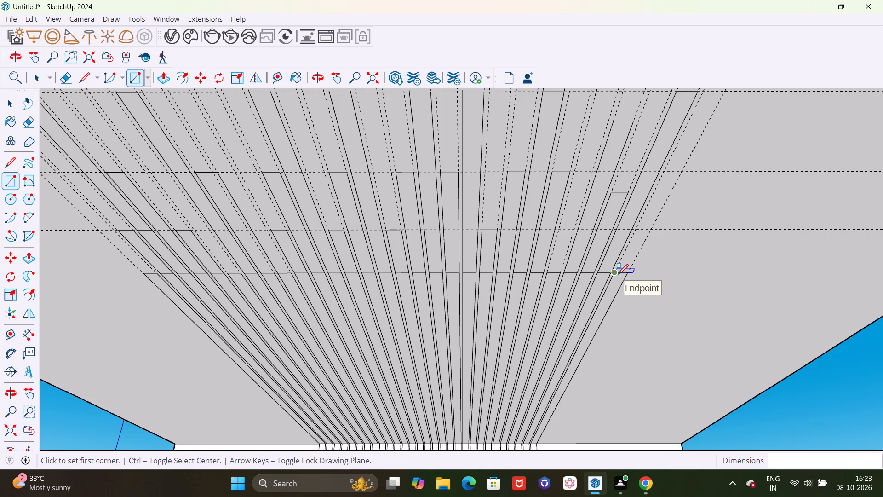
click(618, 274)
scroll(618, 274, down, 3)
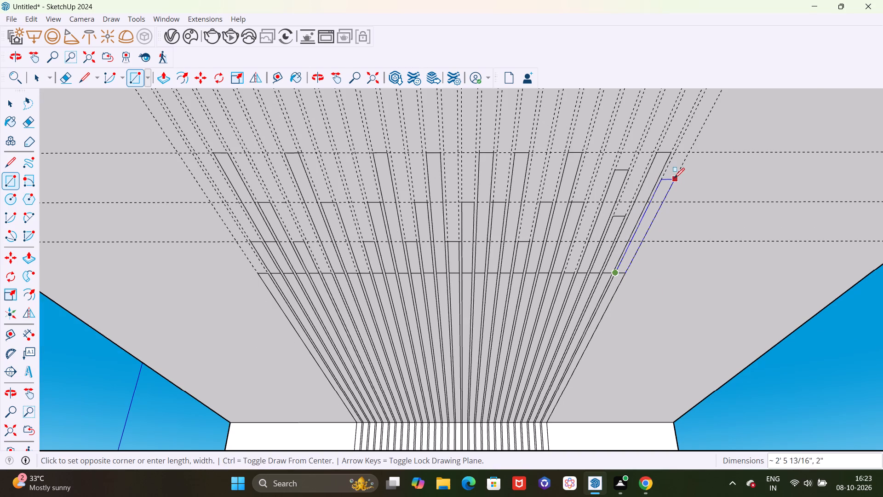
click(676, 175)
Draw a rectangle about 1' 8" by 2" extending the first strip at the opposite edge past the first cross guide.
scroll(588, 309, down, 3)
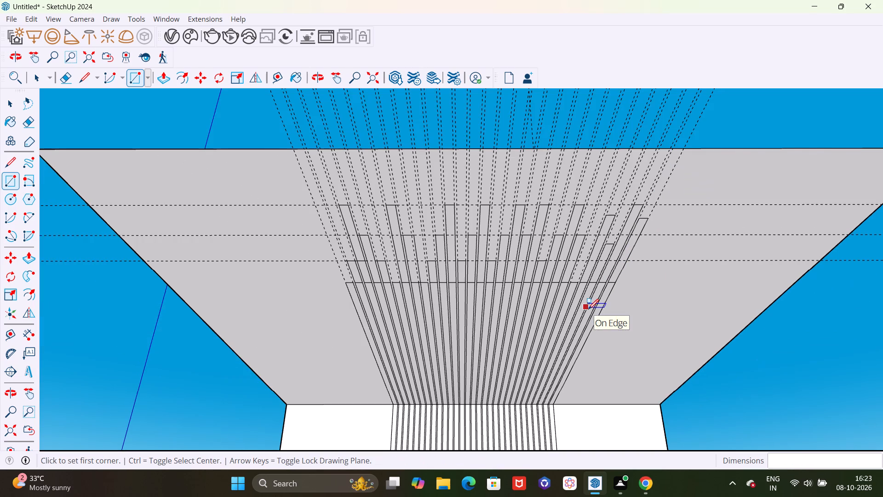
scroll(372, 302, up, 3)
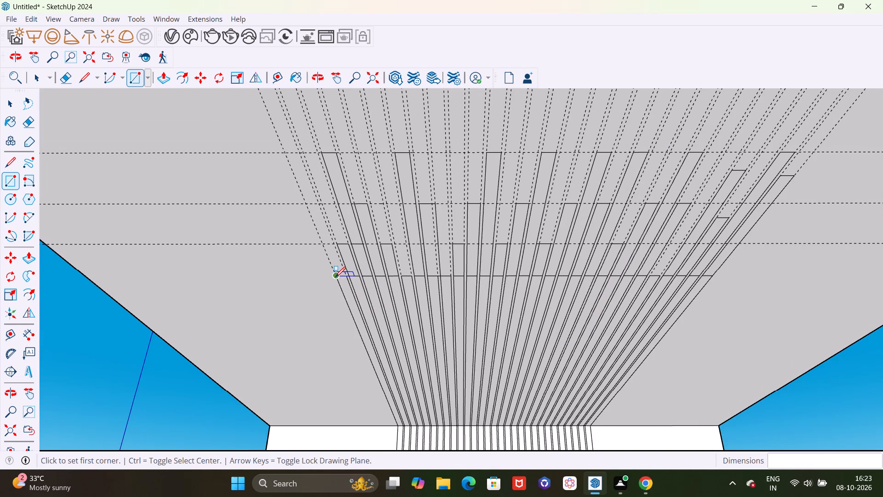
click(335, 277)
click(324, 219)
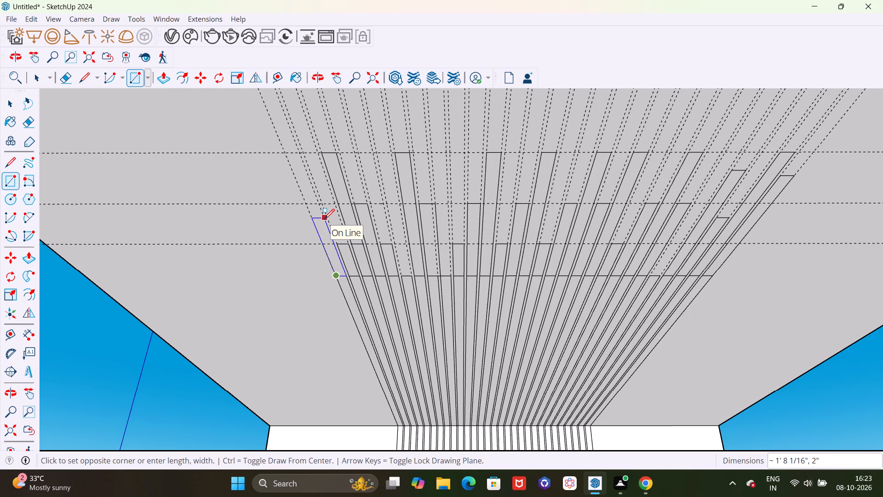
Draw a rectangle about 2' 5" by 2" extending the skipped sixth strip to between the second and third cross guides.
click(402, 274)
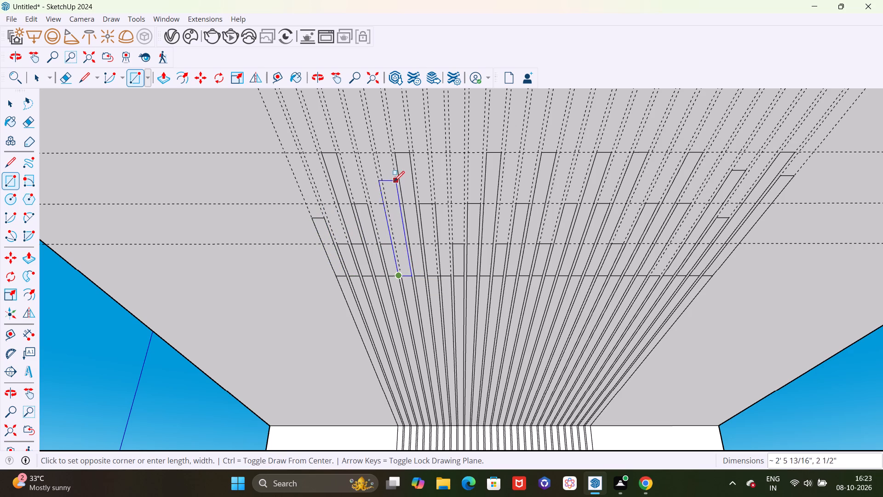
key(Escape)
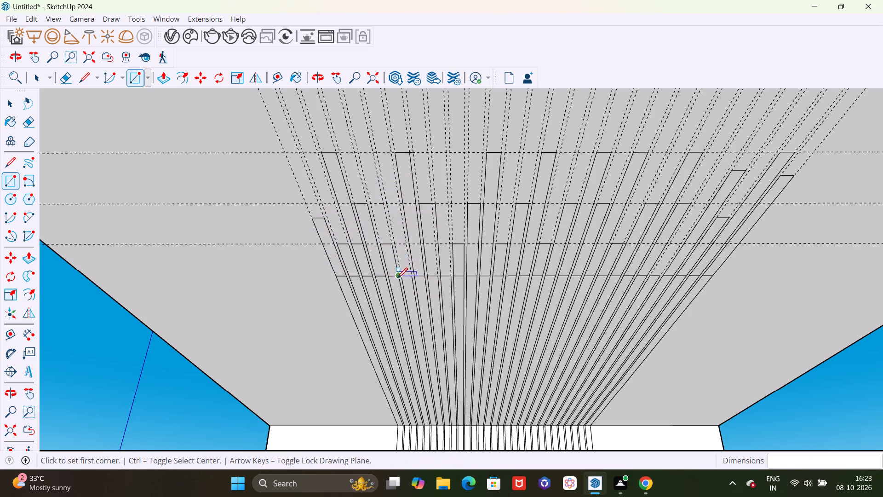
scroll(399, 283, up, 6)
click(401, 278)
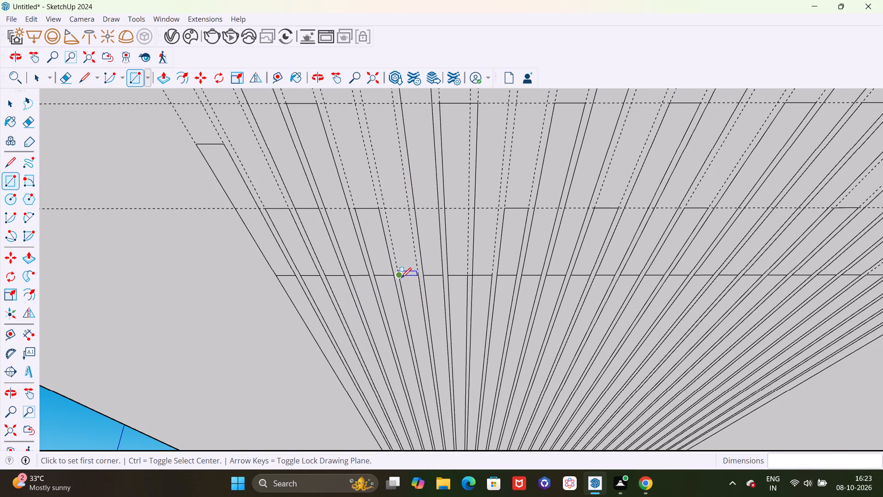
scroll(403, 273, down, 4)
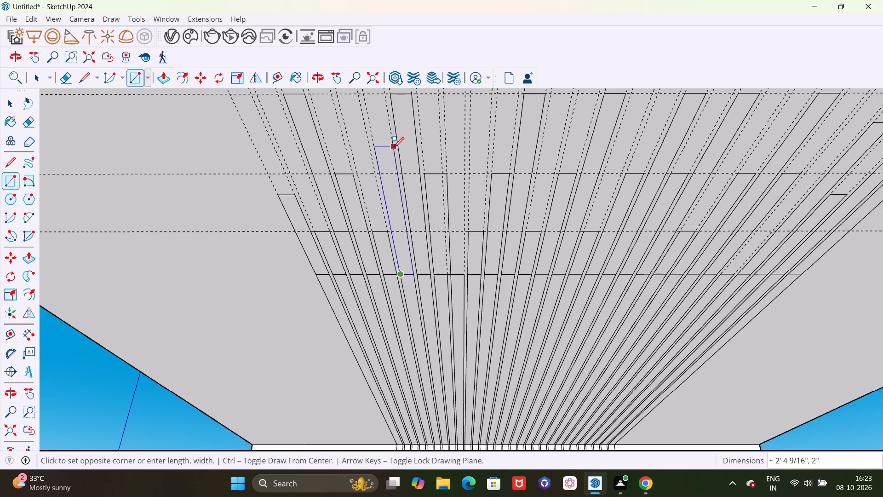
click(394, 146)
scroll(470, 251, down, 3)
scroll(502, 313, down, 3)
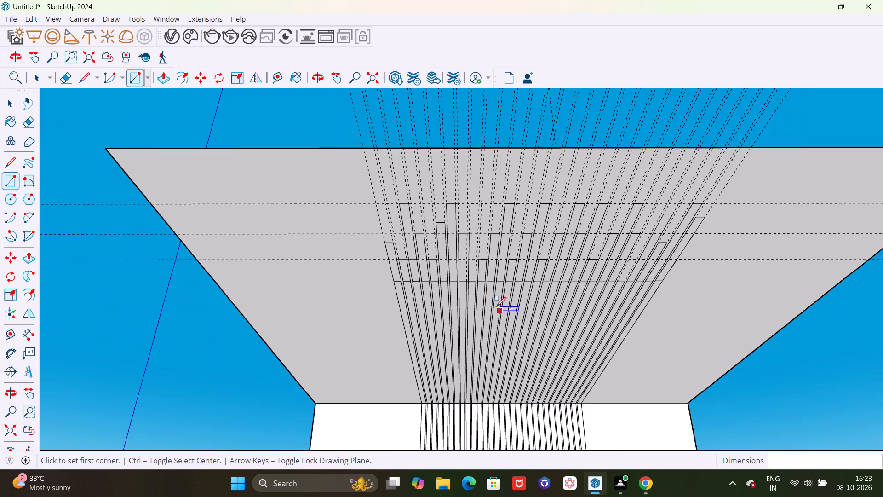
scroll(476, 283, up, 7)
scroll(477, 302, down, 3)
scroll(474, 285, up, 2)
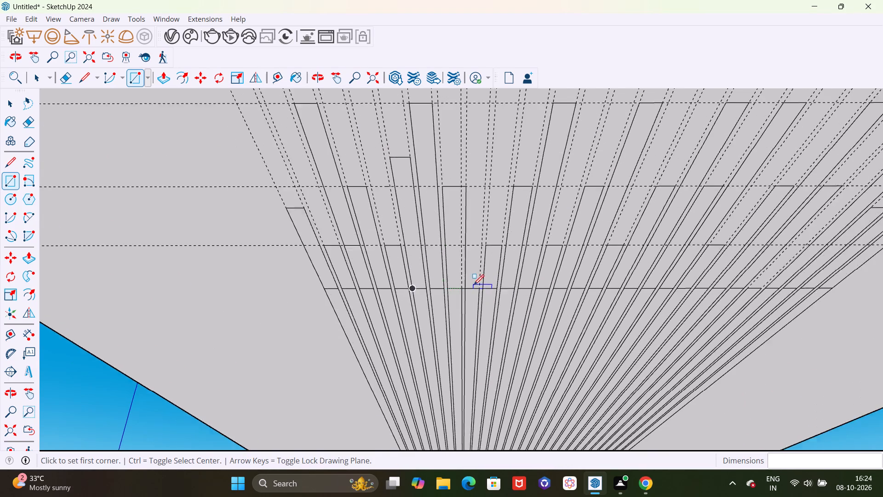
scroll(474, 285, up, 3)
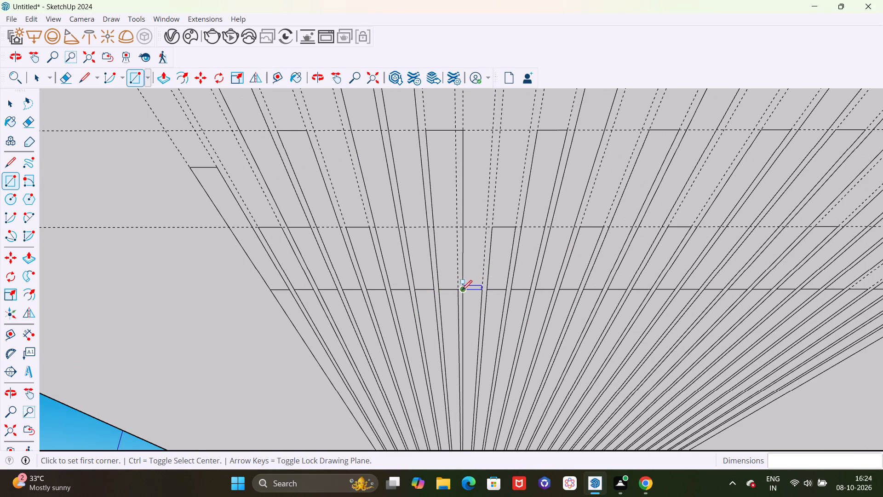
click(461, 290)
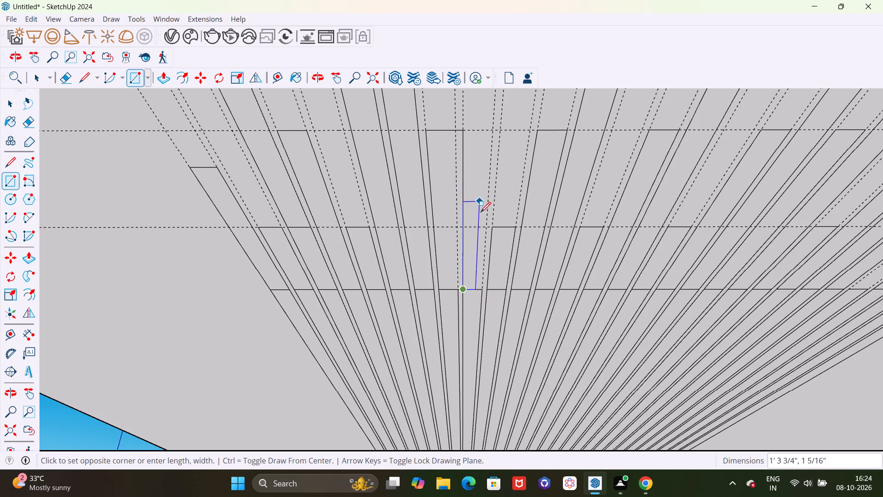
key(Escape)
Erase the eighth strip extension's misaligned side edge and its end edge along the second cross guide.
scroll(453, 210, up, 3)
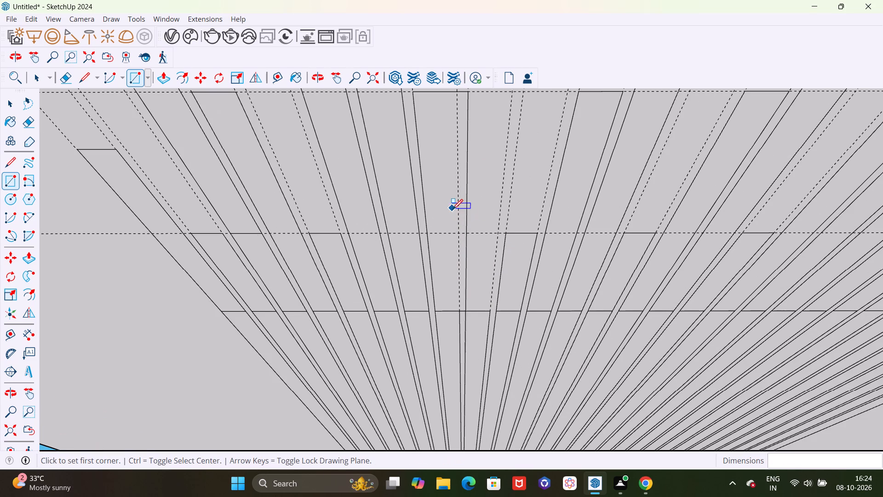
key(space)
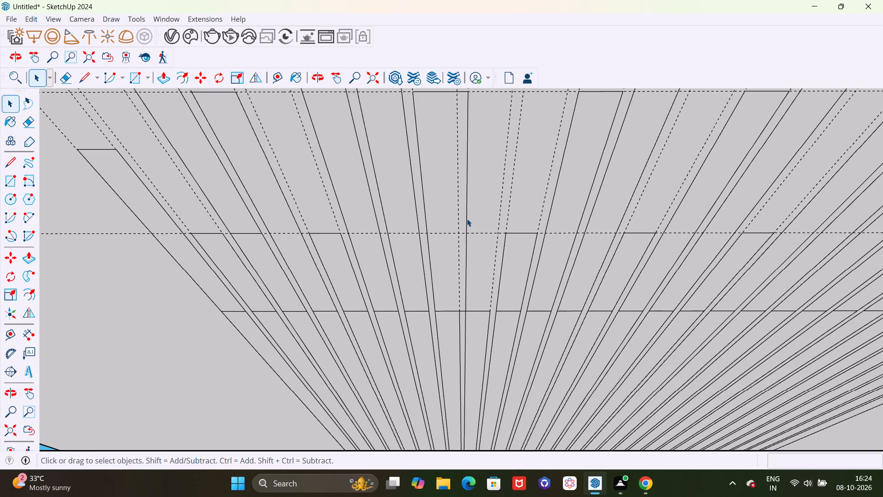
text(re)
click(465, 216)
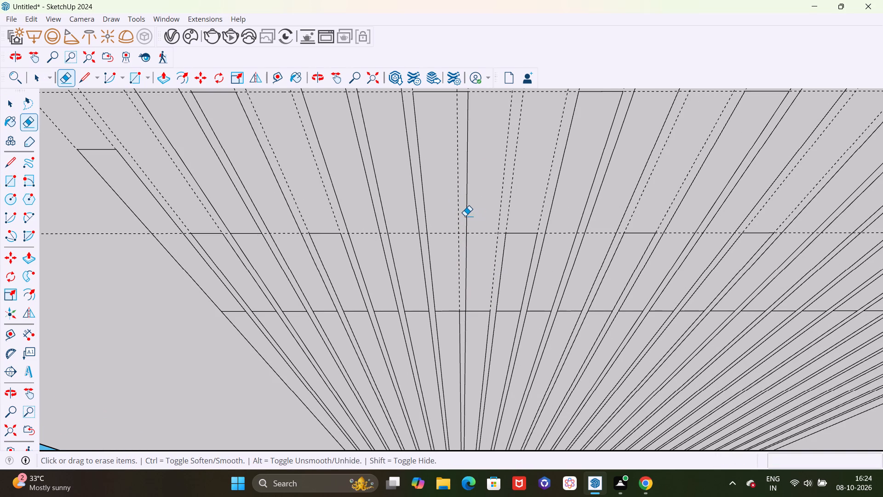
click(465, 215)
scroll(465, 215, down, 2)
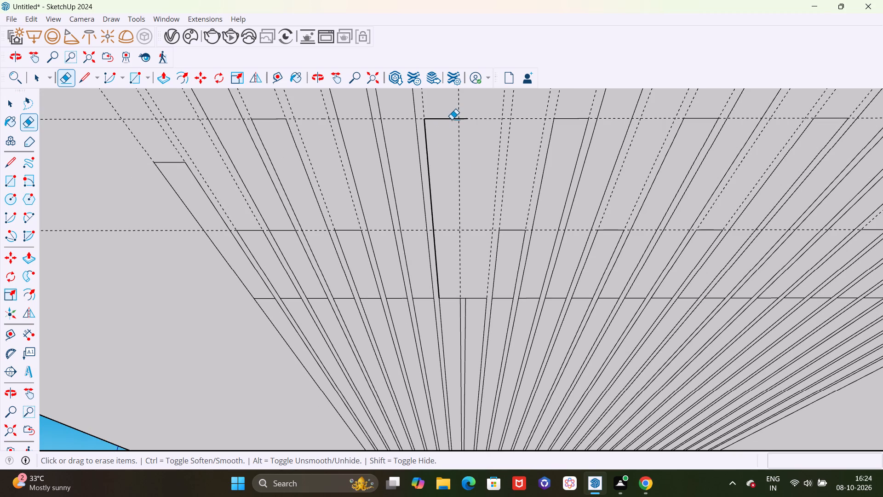
click(452, 119)
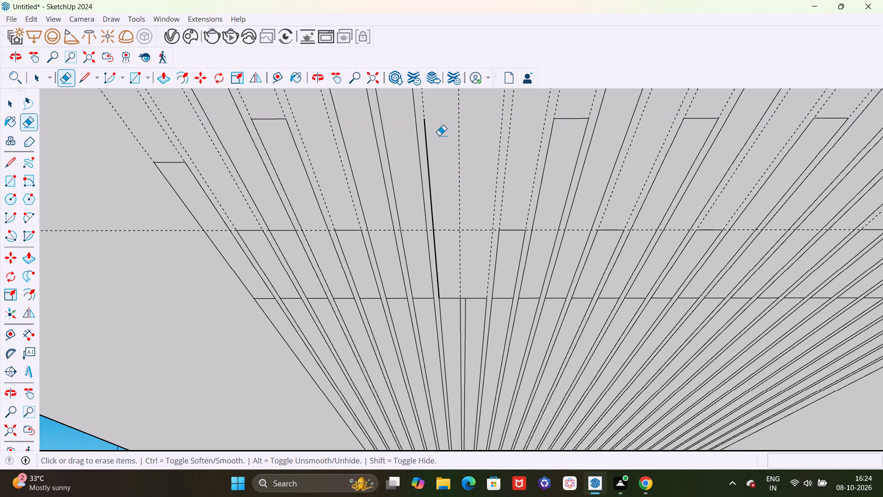
Redraw the eighth strip's extension with a 2" end line and a 2' side line back to the base line.
key(l)
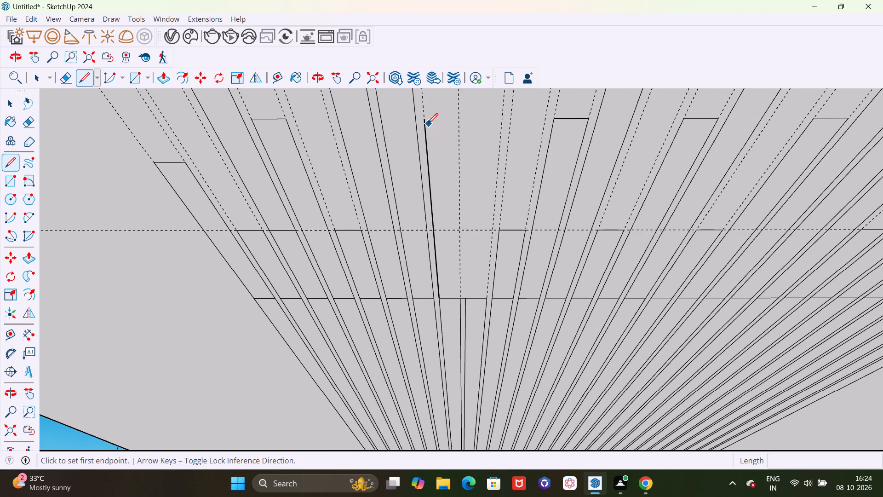
click(427, 122)
double_click(457, 120)
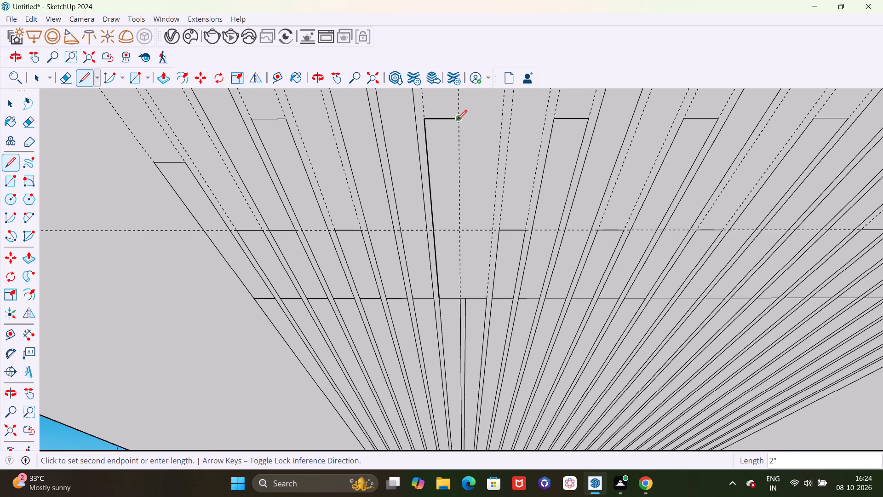
click(463, 295)
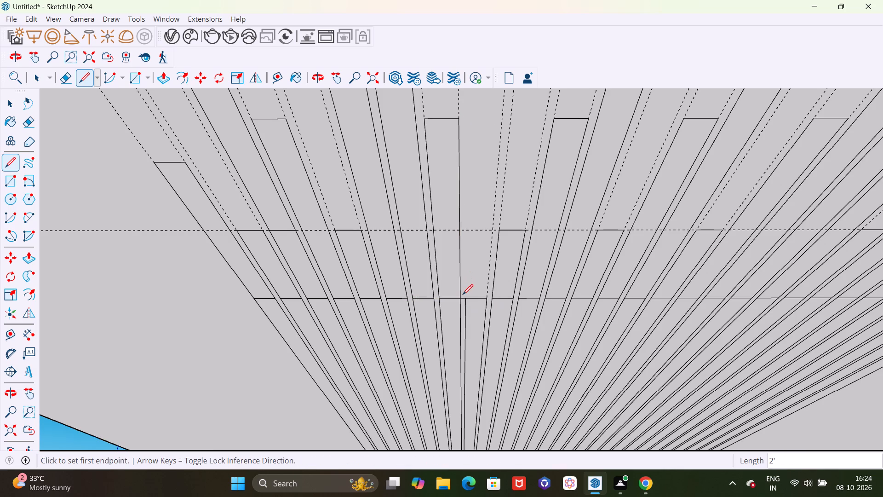
Erase the base line segment crossing the gap between the eighth and ninth strips.
scroll(464, 307, up, 18)
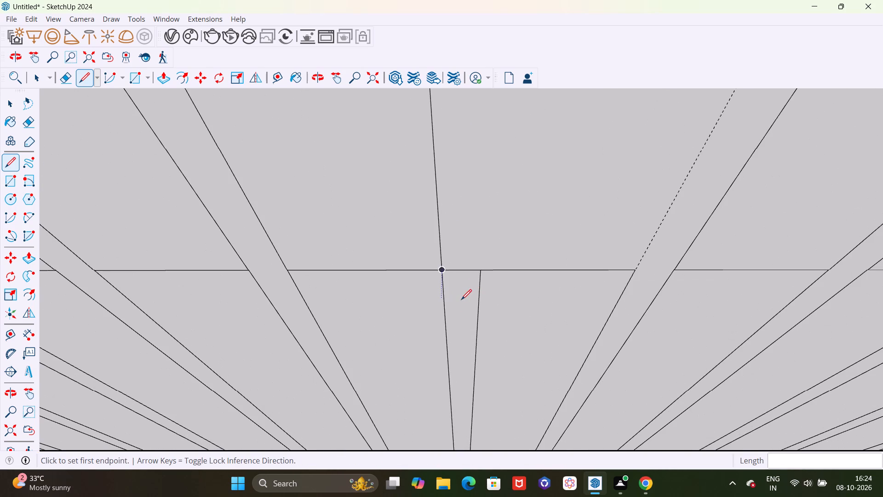
key(e)
drag(463, 266, 464, 285)
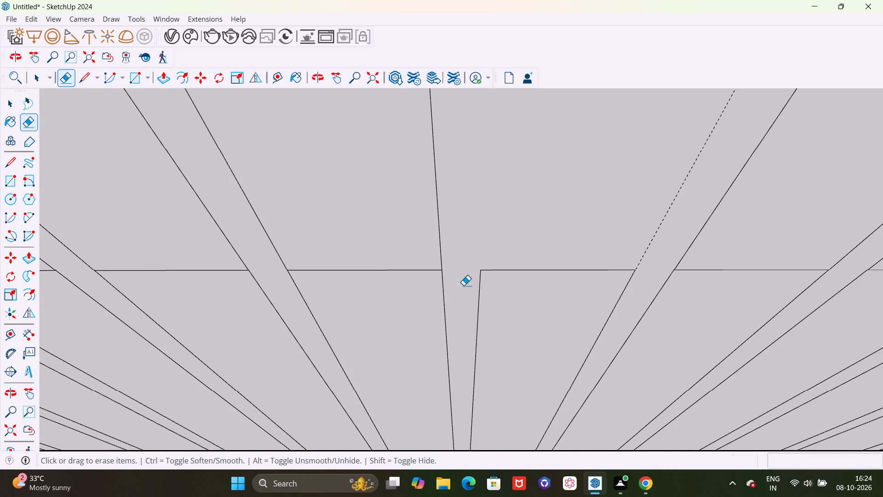
Draw lines extending the ninth strip about 1' 6" by 2", ending between the first and second cross guide levels.
scroll(467, 300, down, 11)
key(l)
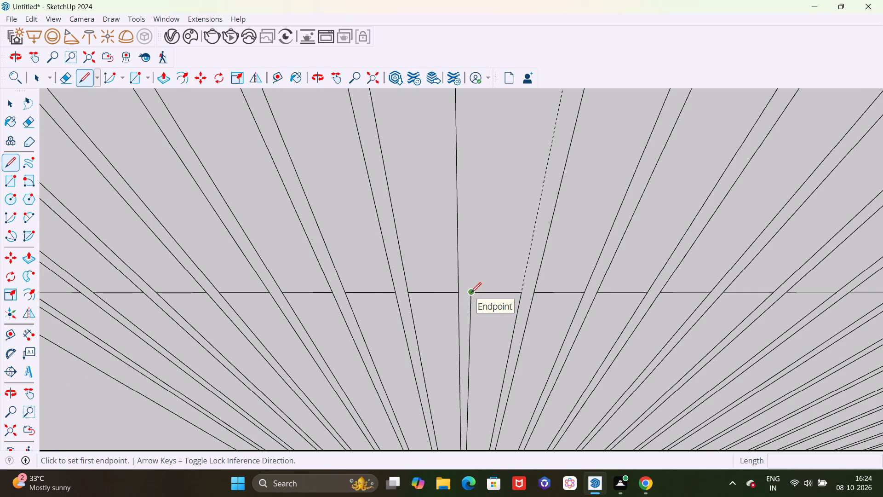
click(471, 293)
scroll(471, 293, down, 9)
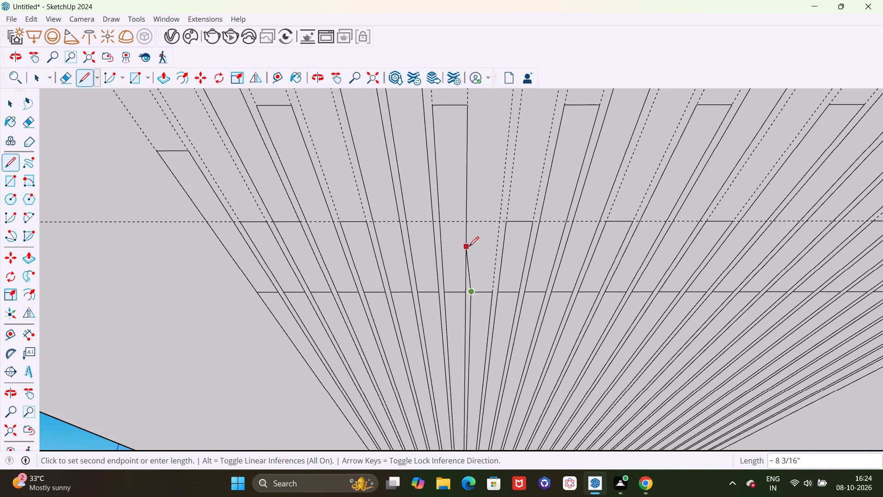
click(479, 172)
click(506, 168)
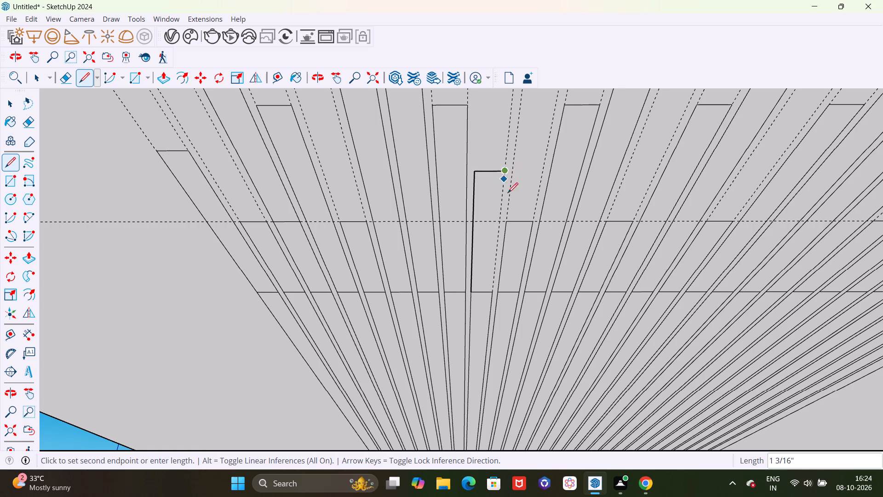
click(494, 293)
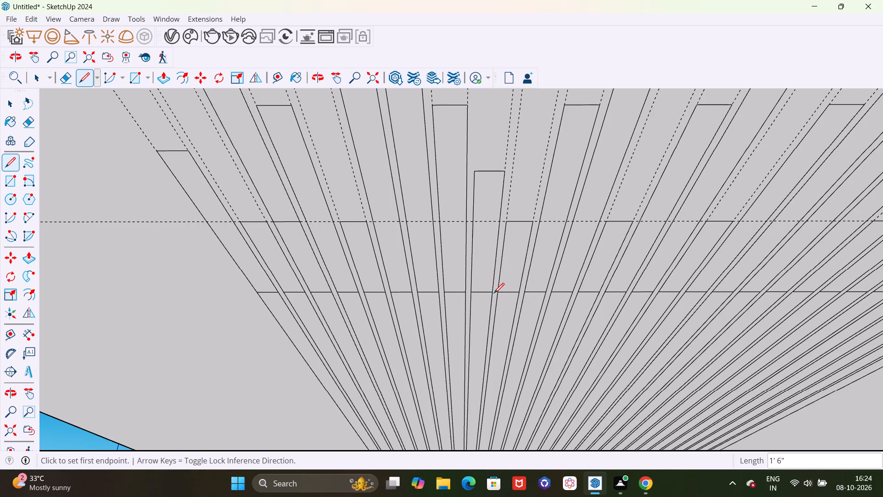
scroll(490, 302, down, 8)
key(space)
Delete all guides in the model.
scroll(485, 312, down, 2)
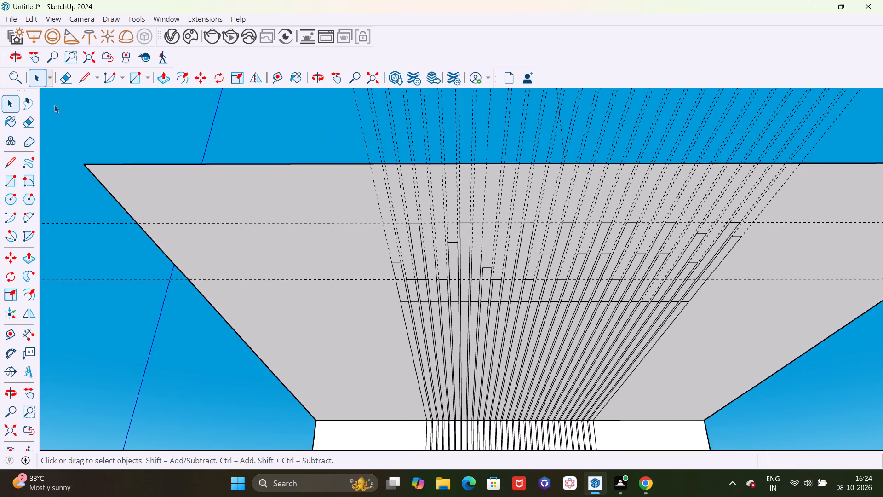
click(39, 19)
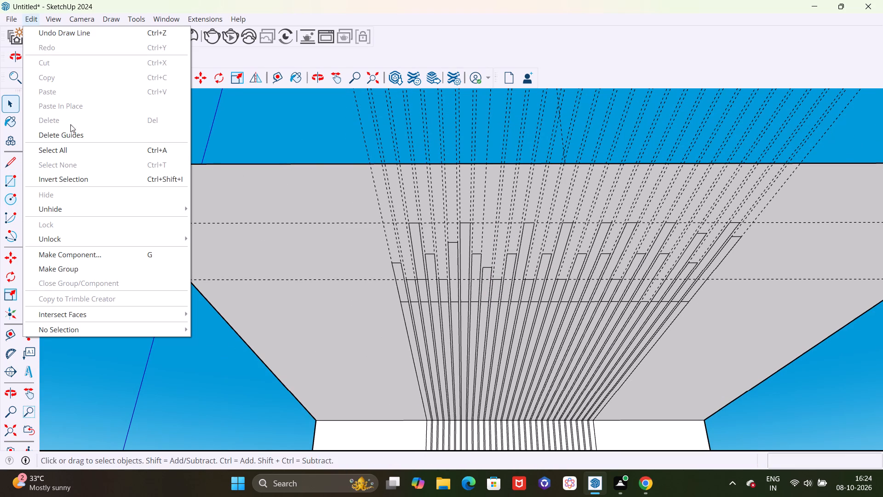
click(74, 137)
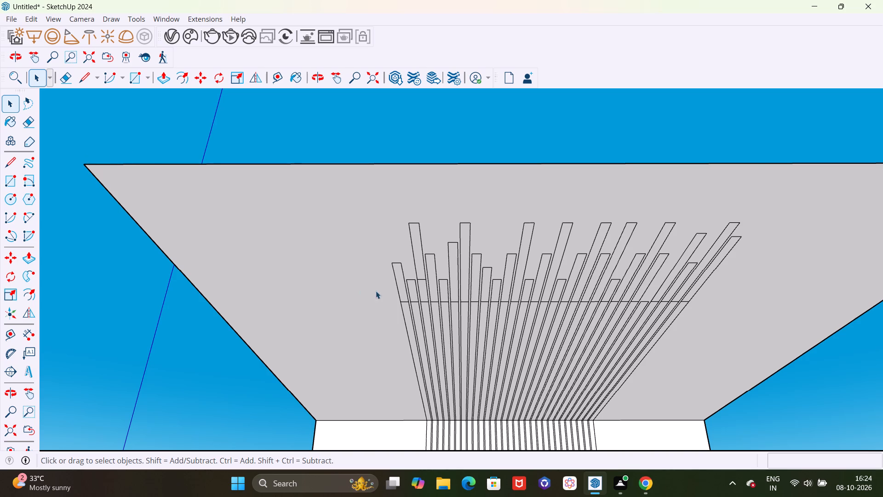
Erase the base line segments crossing the first four ceiling strips.
scroll(414, 315, up, 13)
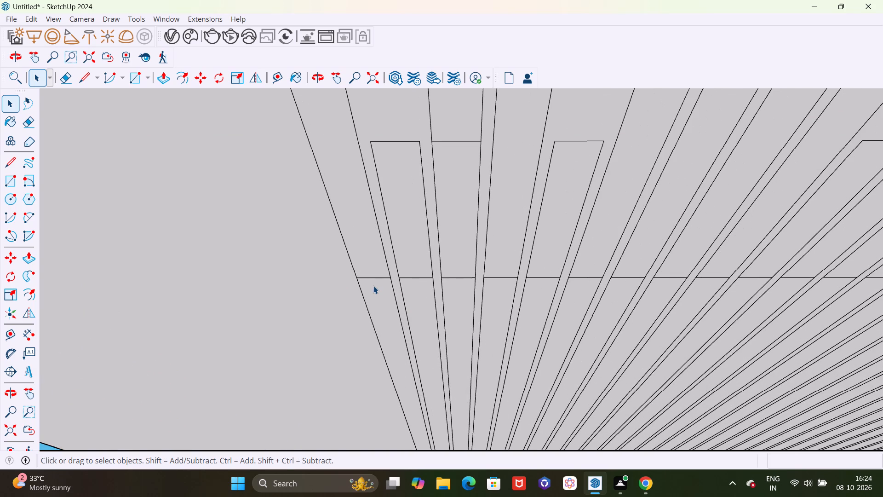
key(e)
drag(367, 277, 368, 285)
drag(414, 270, 416, 279)
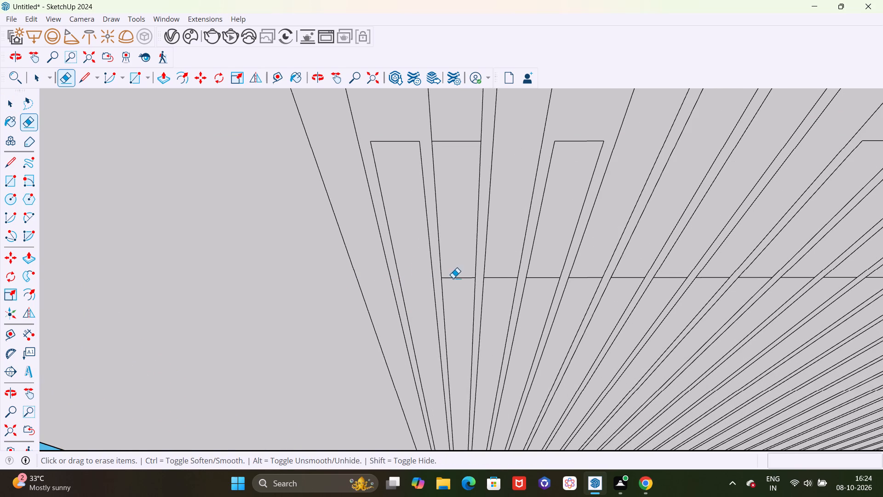
drag(453, 278, 453, 283)
drag(496, 278, 498, 284)
Erase the stray line crossing the third strip level with the second strip's end.
drag(457, 145, 456, 157)
drag(463, 138, 465, 201)
Erase the base line segments crossing the fifth through twelfth ceiling strips.
drag(539, 276, 542, 298)
drag(582, 275, 582, 282)
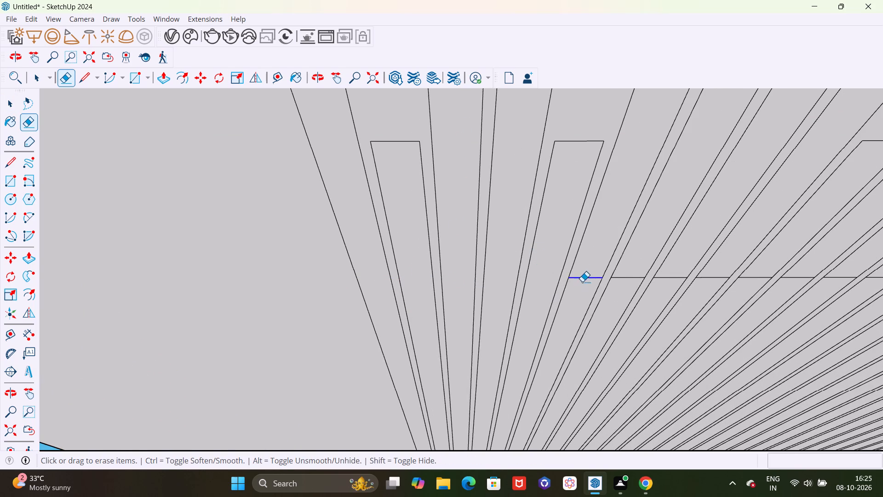
drag(582, 282, 584, 285)
drag(635, 277, 628, 288)
drag(672, 274, 672, 283)
drag(714, 276, 713, 285)
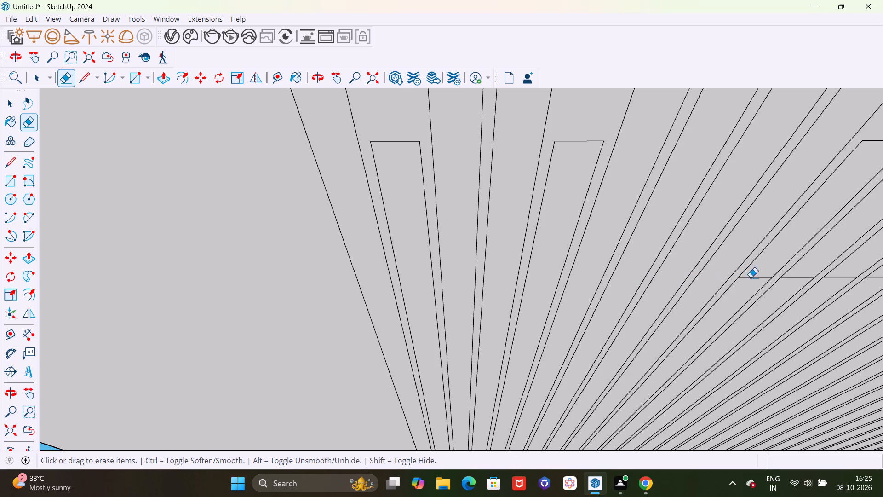
drag(753, 277, 749, 291)
drag(803, 275, 791, 290)
drag(845, 279, 838, 289)
Erase the base line segments crossing the thirteenth through twenty-third ceiling strips.
shift+middle_drag(808, 301, 390, 310)
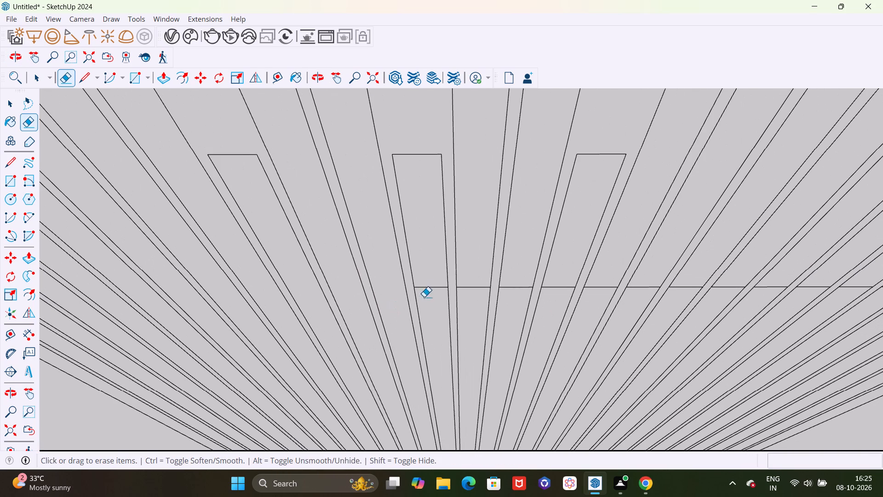
drag(431, 286, 434, 298)
drag(478, 285, 477, 297)
drag(518, 288, 516, 302)
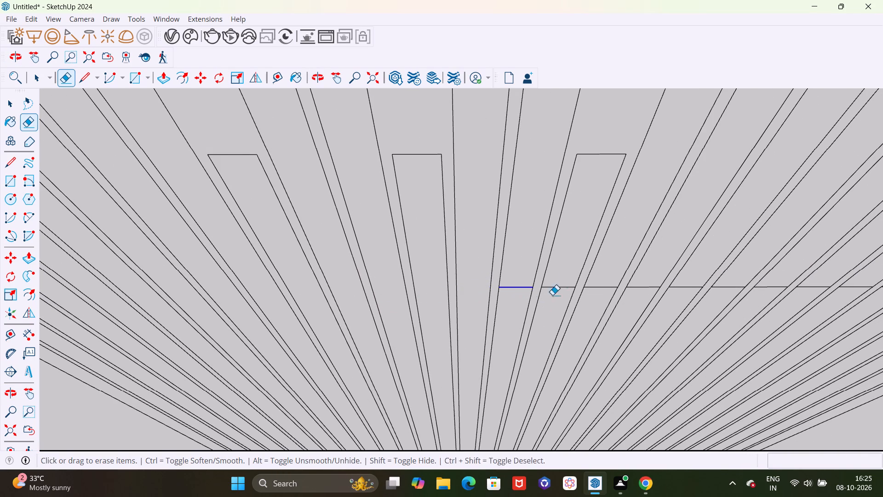
drag(558, 285, 554, 302)
drag(606, 287, 603, 298)
drag(647, 285, 643, 296)
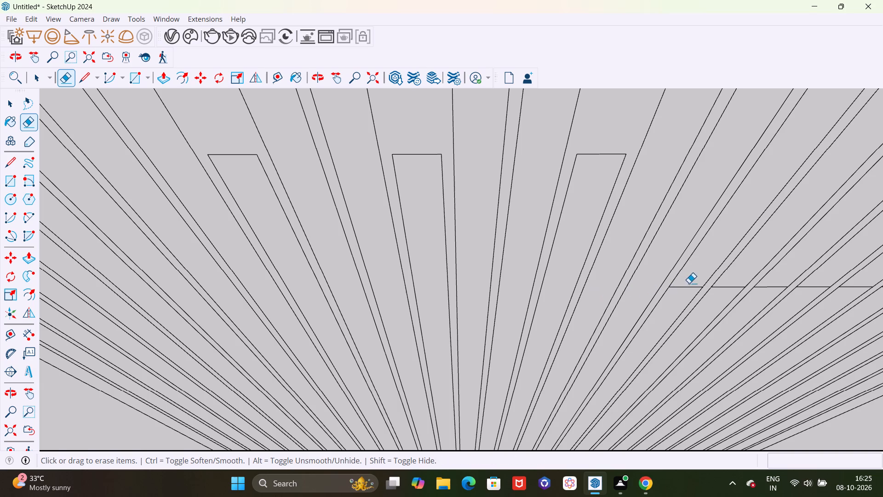
drag(682, 288, 677, 295)
drag(734, 282, 728, 292)
drag(767, 286, 761, 299)
drag(822, 280, 819, 283)
drag(819, 283, 808, 299)
drag(862, 283, 843, 301)
Erase the base line segments crossing the remaining extended strips, keeping the end edge of the one strip that stops there.
shift+middle_drag(741, 284, 297, 288)
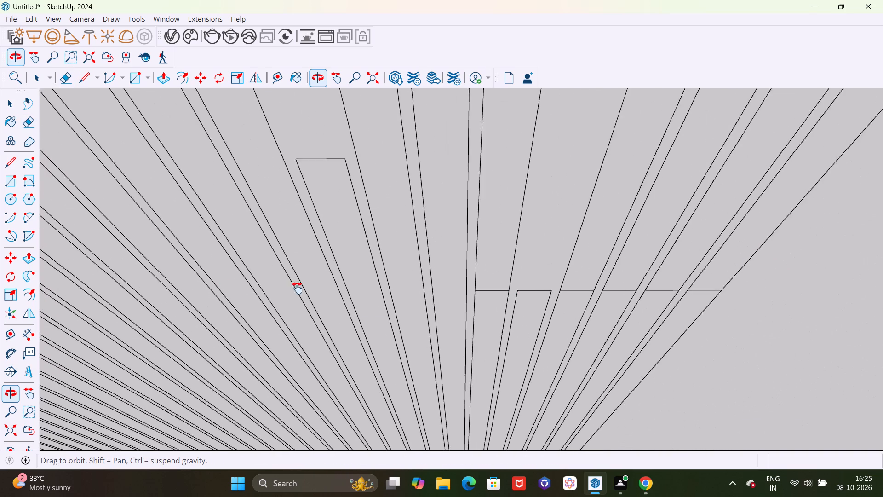
shift+middle_drag(297, 288, 229, 288)
drag(392, 292, 393, 306)
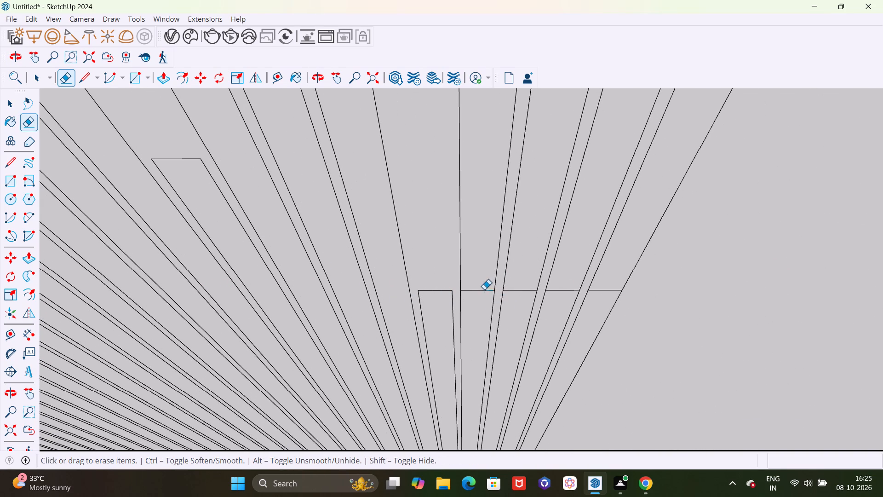
drag(475, 291, 474, 303)
drag(526, 291, 521, 315)
drag(567, 290, 569, 309)
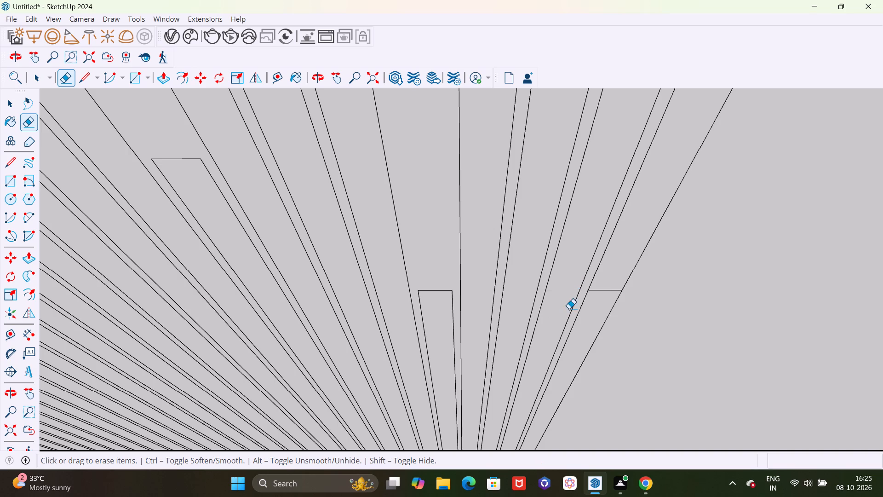
drag(569, 309, 562, 309)
drag(612, 291, 603, 314)
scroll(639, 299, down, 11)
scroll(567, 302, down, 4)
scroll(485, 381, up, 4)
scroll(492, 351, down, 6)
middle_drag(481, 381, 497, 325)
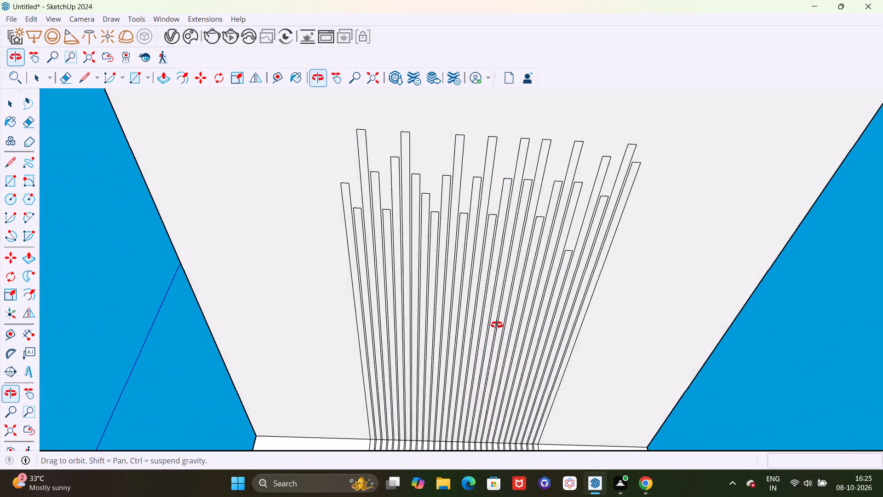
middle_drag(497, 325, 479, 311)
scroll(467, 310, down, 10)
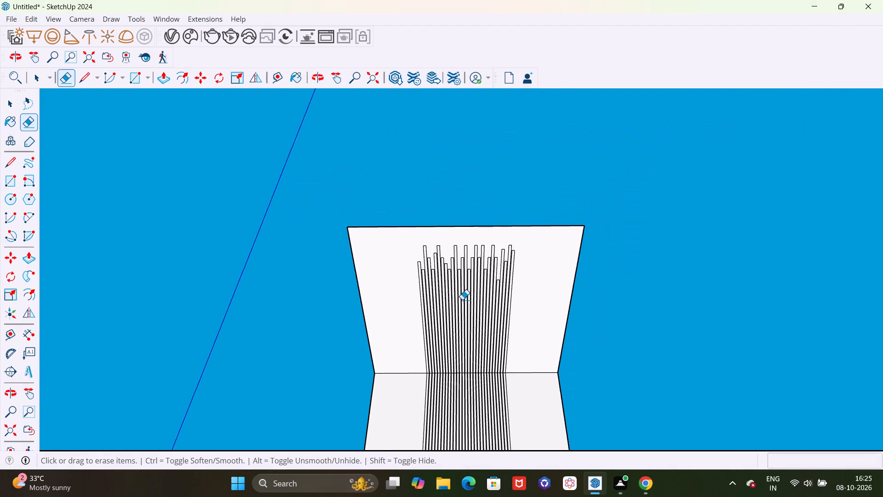
Extrude the first vertical strip on the wall, at the outer edge of the strip group, by 1".
scroll(462, 300, down, 5)
middle_drag(458, 307, 461, 388)
scroll(453, 414, up, 12)
scroll(464, 295, down, 6)
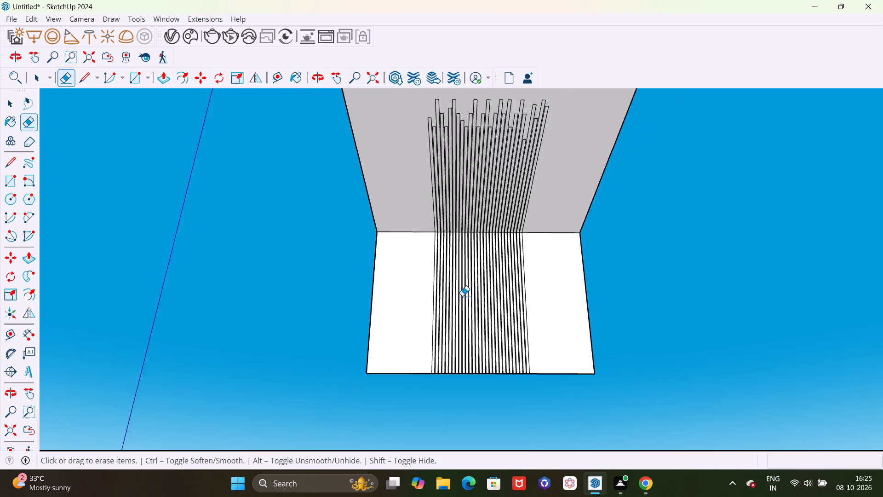
middle_drag(461, 291, 460, 337)
scroll(455, 352, down, 1)
scroll(453, 357, up, 5)
scroll(447, 318, up, 6)
scroll(450, 276, down, 6)
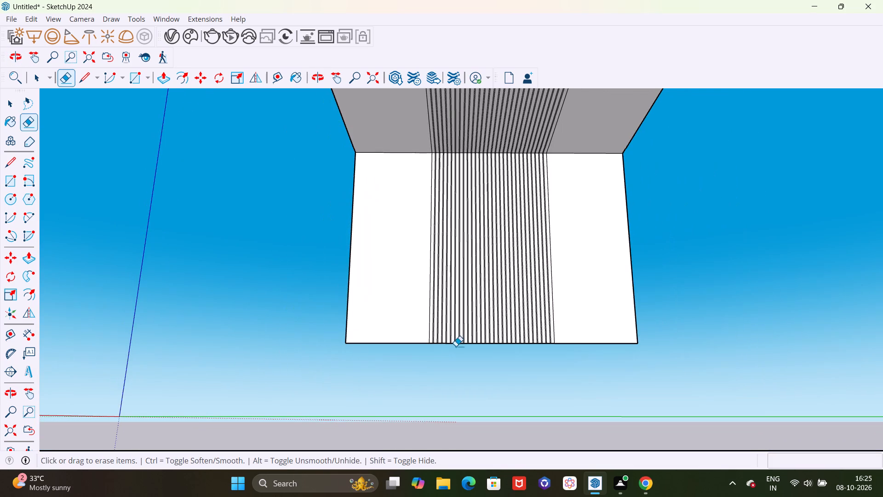
middle_drag(466, 223, 469, 292)
scroll(455, 273, up, 11)
scroll(456, 250, down, 7)
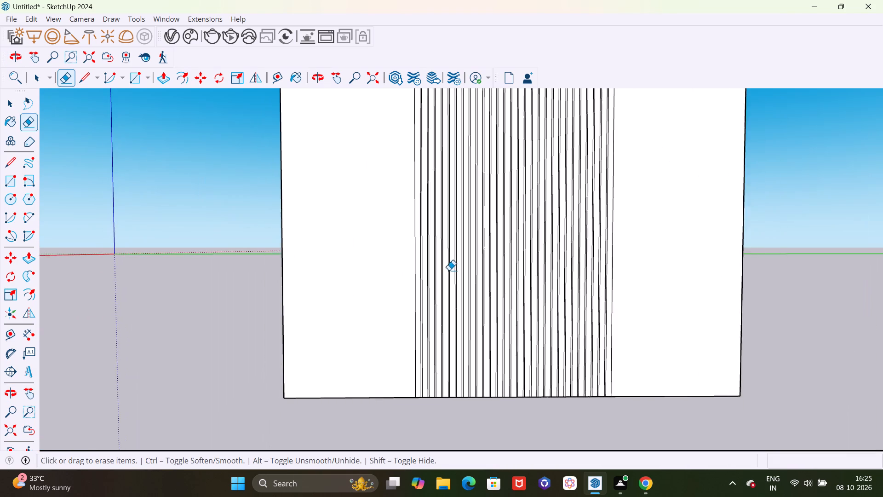
scroll(449, 270, down, 5)
scroll(432, 285, up, 9)
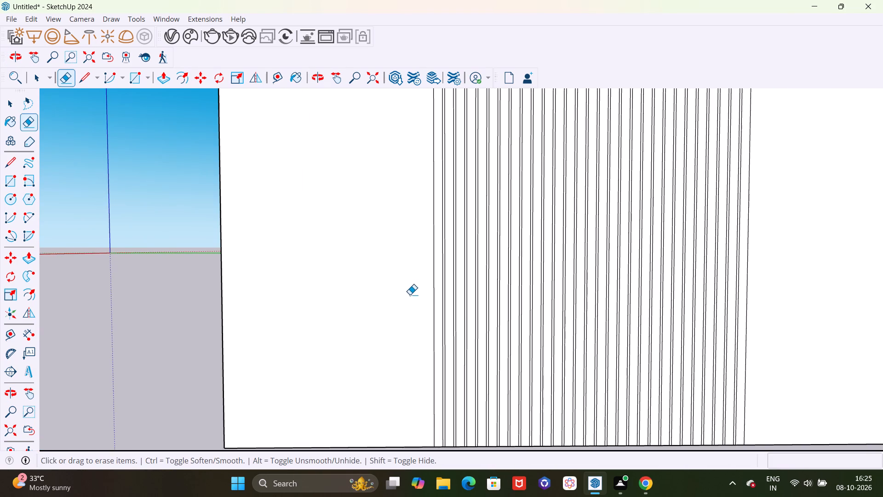
middle_drag(401, 302, 456, 315)
scroll(441, 330, up, 4)
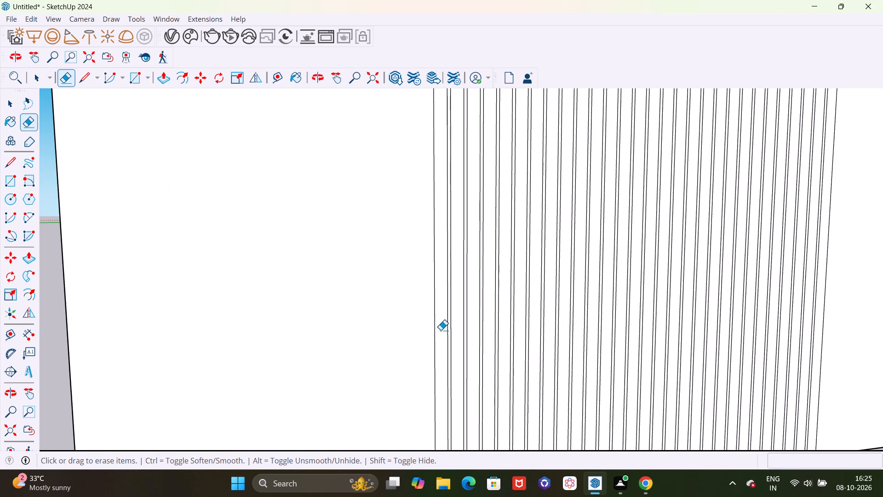
key(p)
scroll(440, 330, up, 4)
click(440, 329)
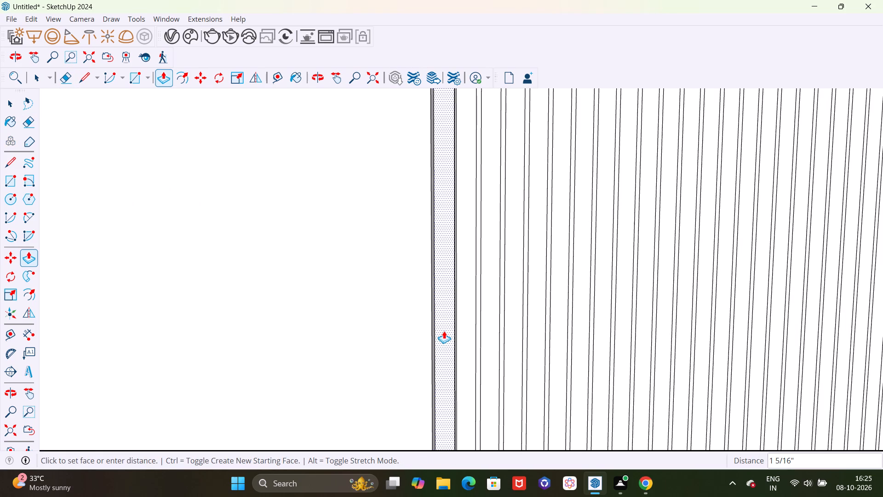
middle_drag(444, 331, 430, 359)
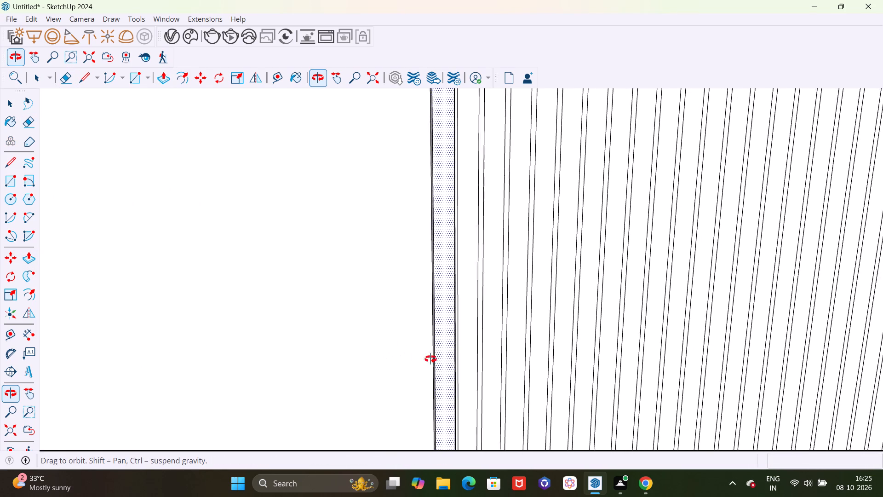
middle_drag(430, 359, 636, 381)
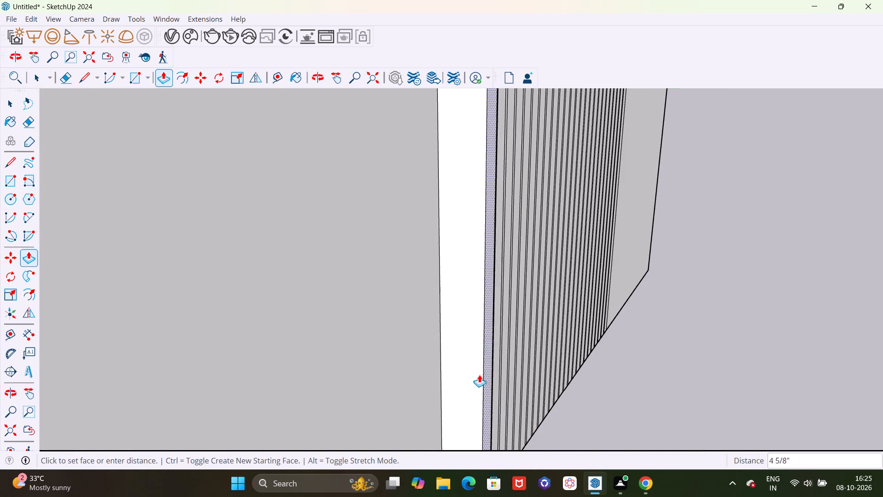
key(1)
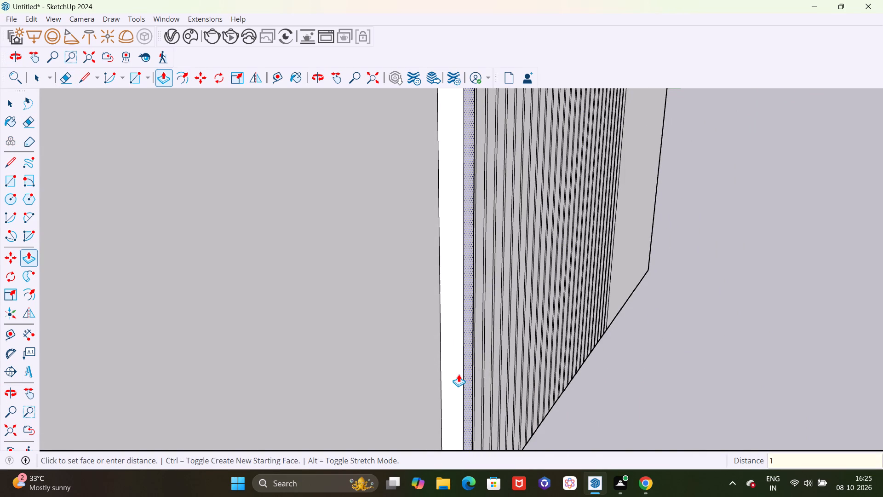
key(shift+quotedbl)
key(Return)
Extrude the first ceiling strip by the same 1", continuing the raised wall strip.
middle_drag(470, 371, 361, 387)
scroll(395, 377, down, 5)
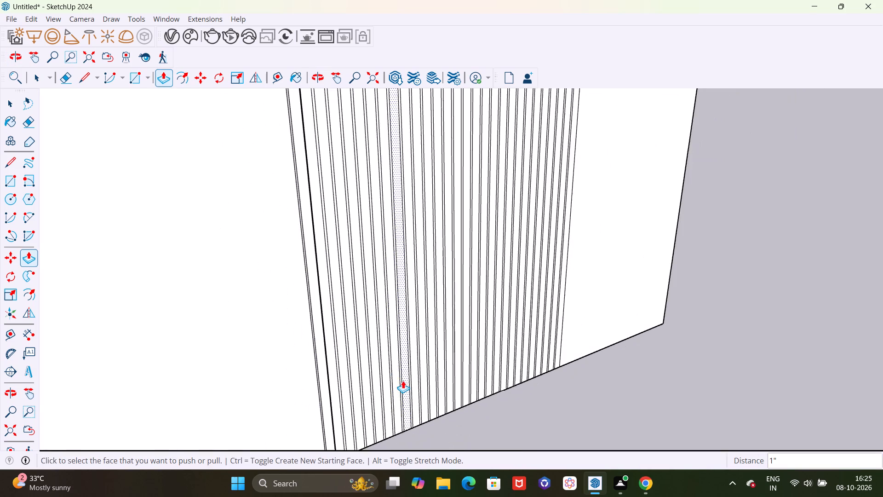
scroll(403, 381, down, 9)
middle_drag(405, 410, 355, 231)
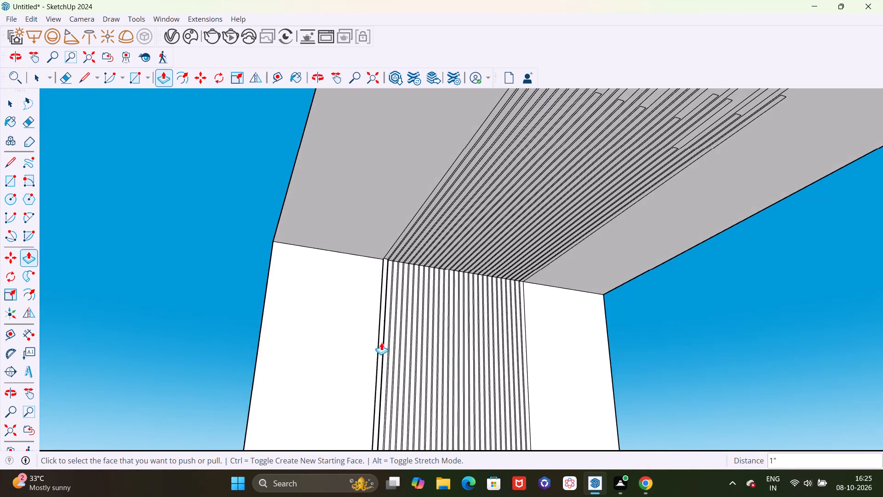
scroll(387, 333, up, 20)
scroll(366, 233, down, 10)
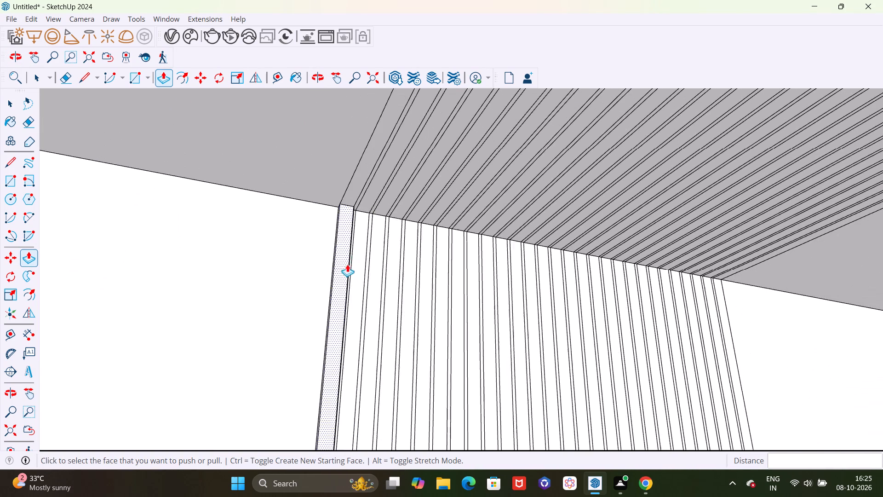
scroll(324, 265, down, 6)
middle_drag(421, 276, 350, 275)
scroll(362, 198, up, 10)
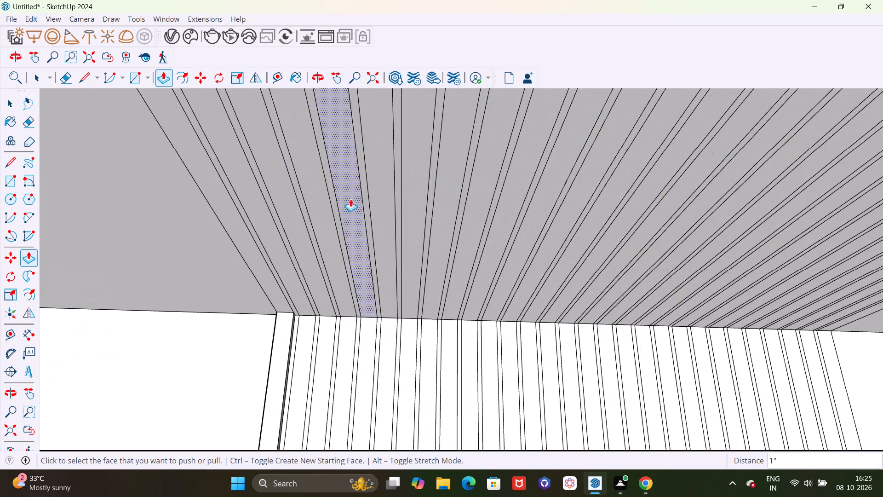
scroll(384, 295, up, 1)
scroll(366, 282, down, 4)
shift+middle_drag(509, 378, 491, 378)
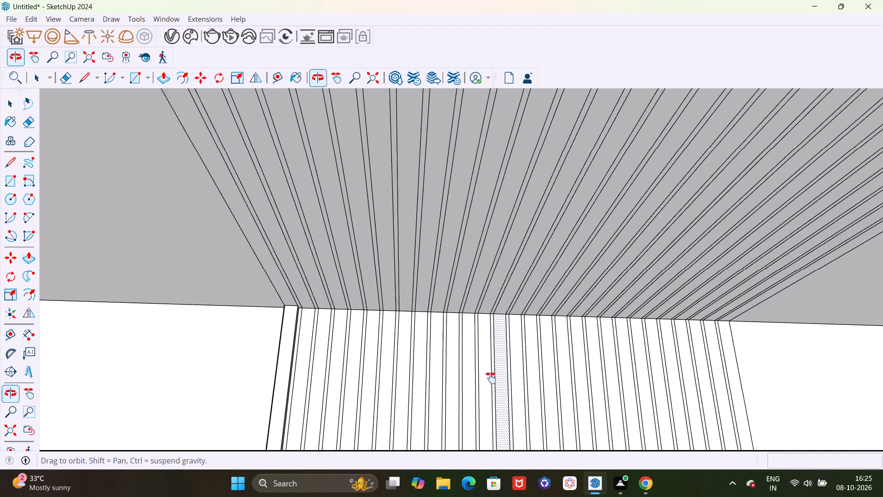
shift+middle_drag(491, 378, 473, 371)
scroll(413, 265, up, 3)
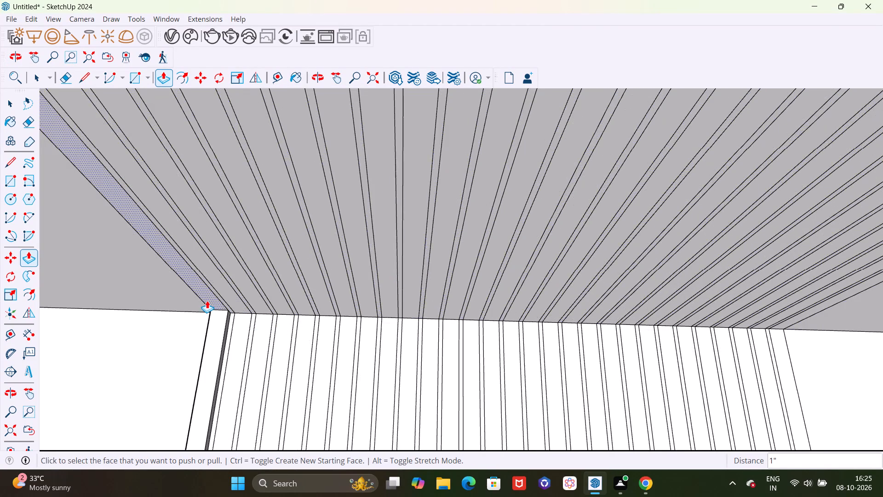
scroll(207, 301, up, 2)
scroll(207, 301, down, 1)
scroll(382, 341, down, 1)
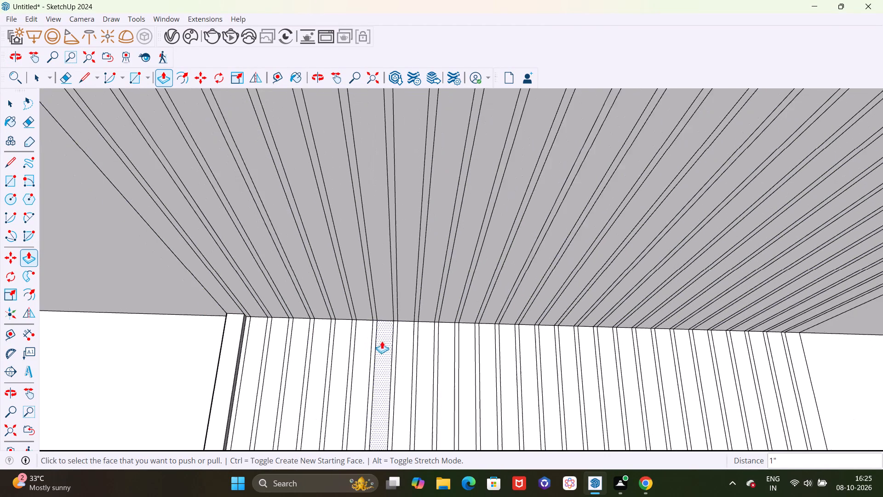
middle_drag(382, 341, 376, 341)
shift+middle_drag(502, 358, 489, 358)
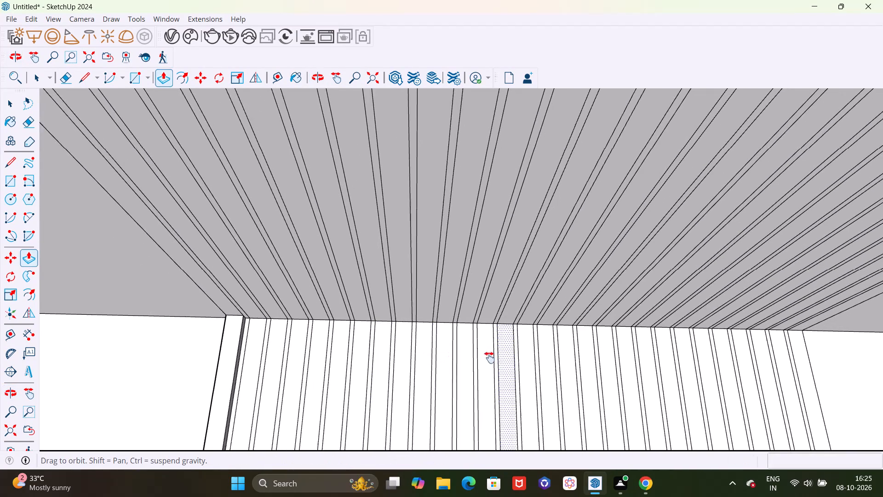
shift+middle_drag(489, 358, 449, 357)
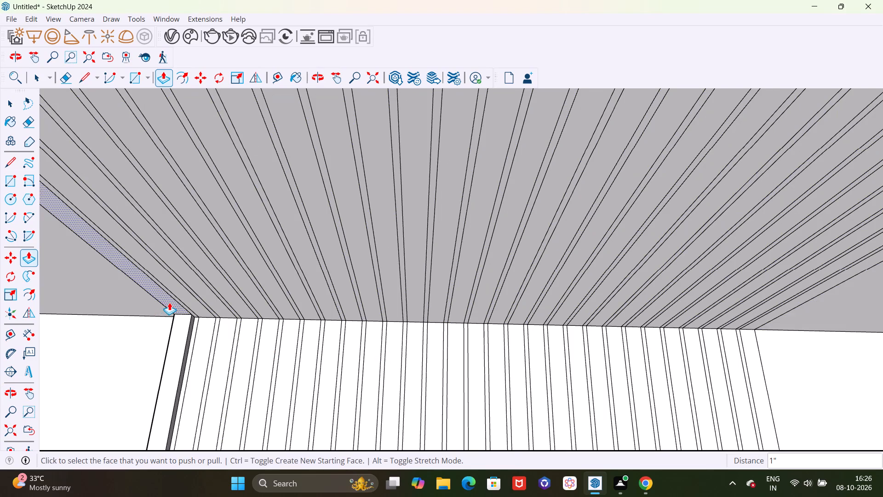
double_click(169, 302)
Extrude the second through sixth strips by 1" on both the wall and the ceiling.
double_click(206, 332)
double_click(197, 306)
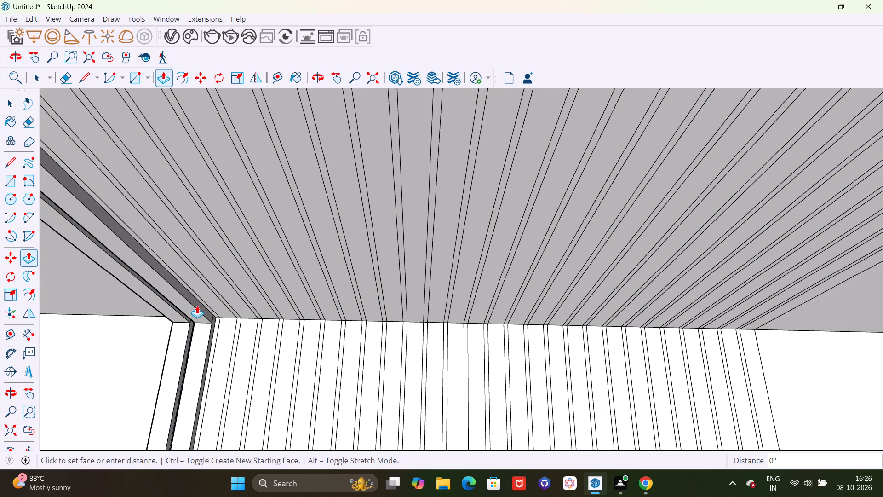
double_click(223, 332)
double_click(215, 303)
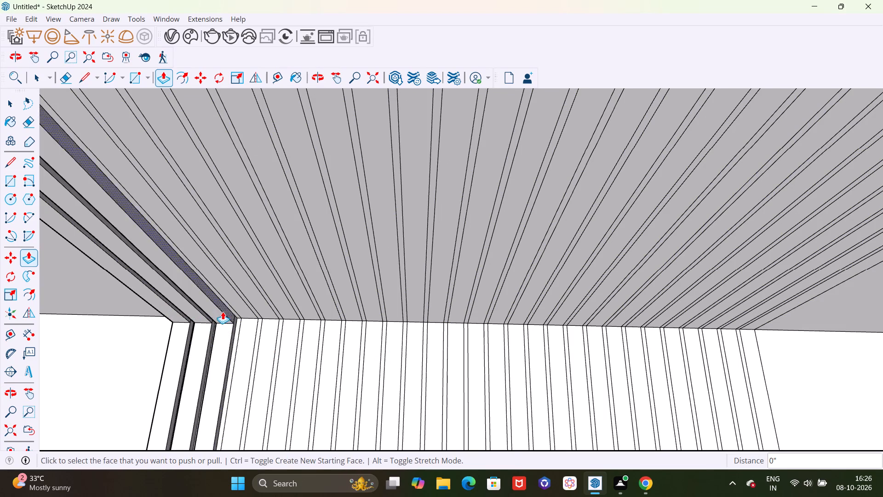
double_click(244, 335)
double_click(233, 301)
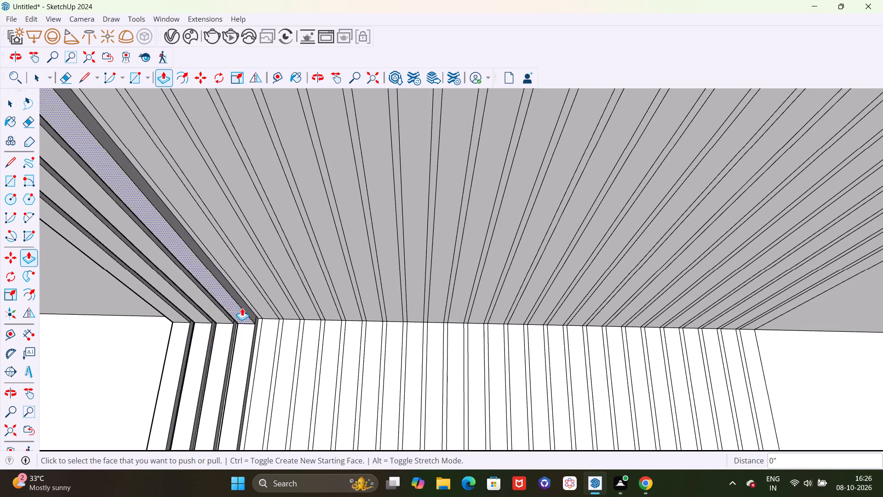
double_click(266, 334)
double_click(261, 303)
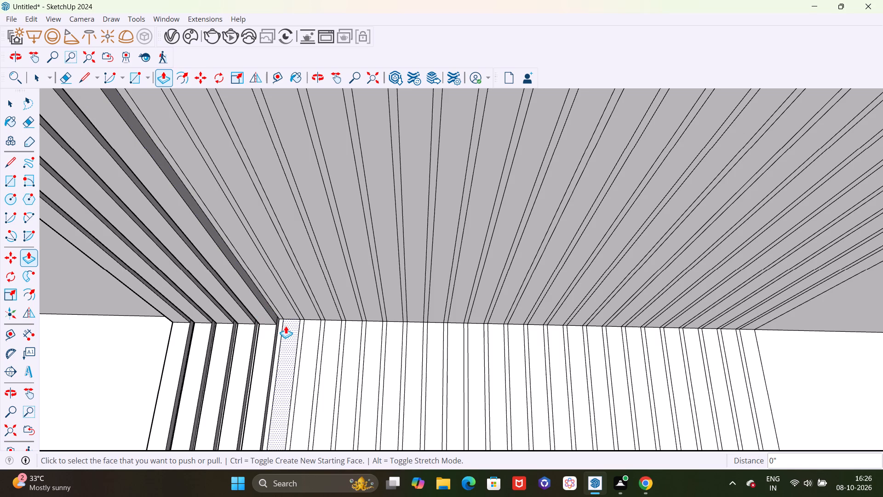
double_click(289, 330)
double_click(280, 299)
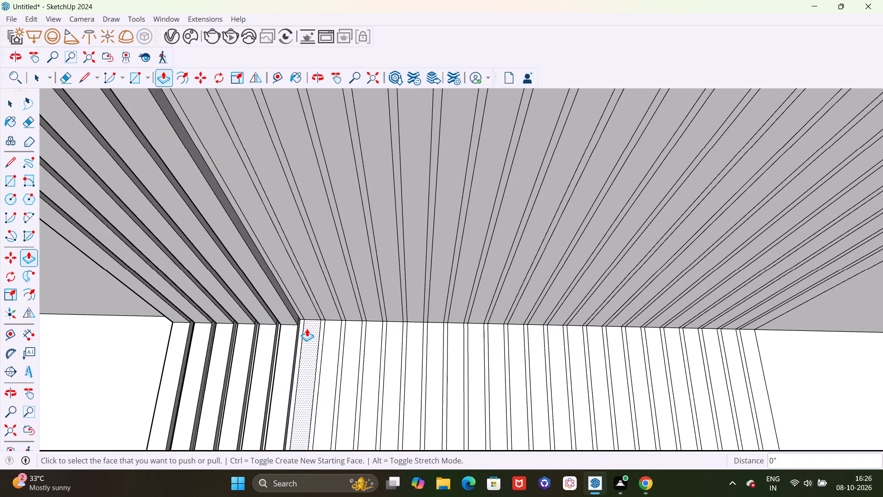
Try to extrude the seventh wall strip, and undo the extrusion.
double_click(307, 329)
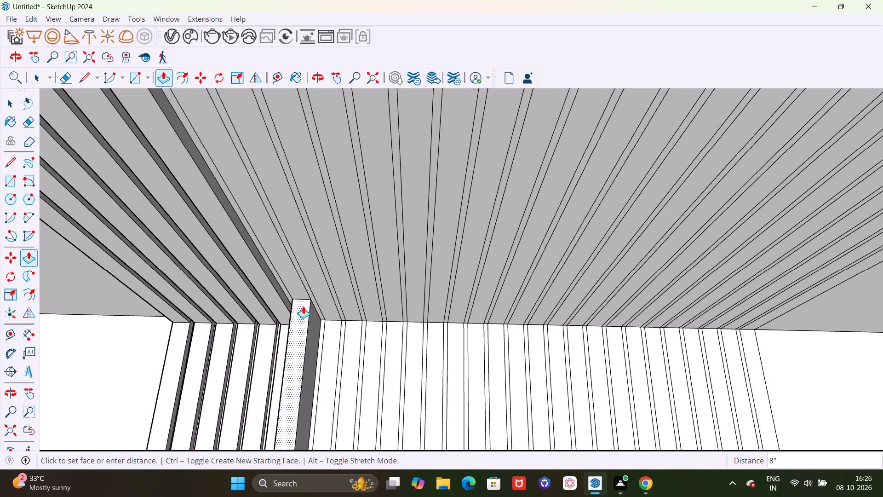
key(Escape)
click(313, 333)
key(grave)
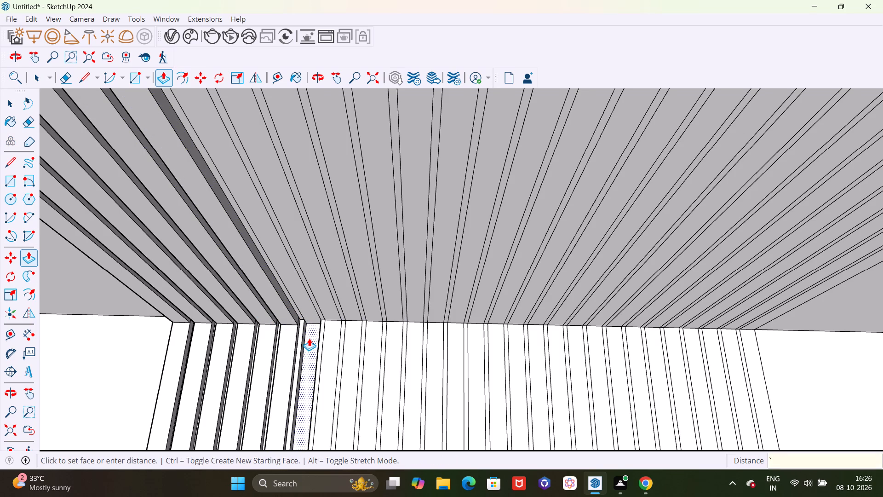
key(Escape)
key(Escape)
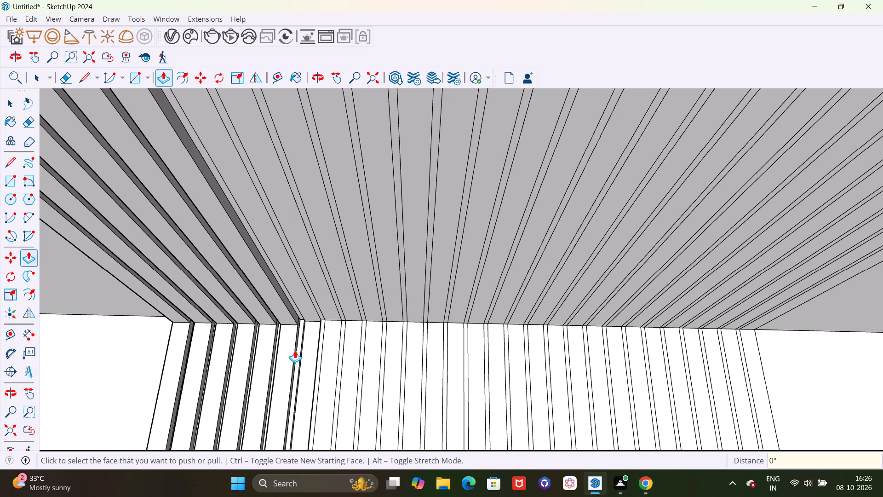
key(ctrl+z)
Extrude the seventh wall strip by 1" and its matching ceiling strip by the same distance.
click(311, 354)
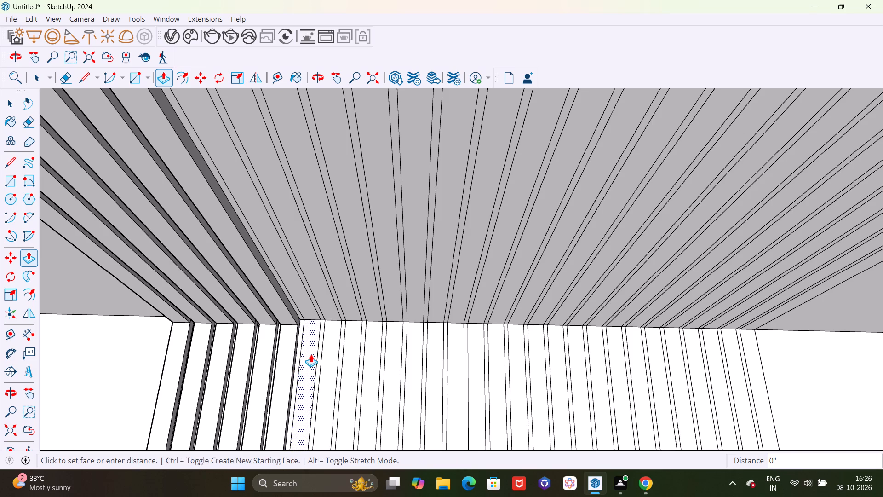
middle_drag(296, 360, 267, 387)
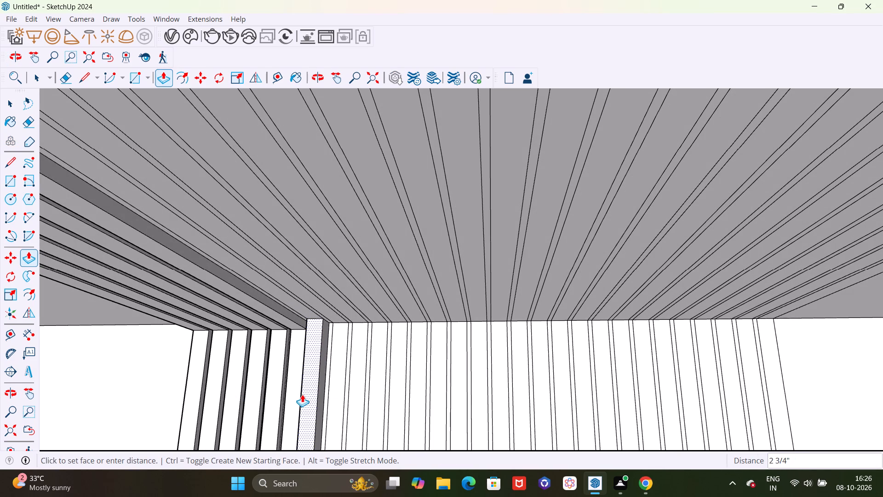
text(1")
key(Return)
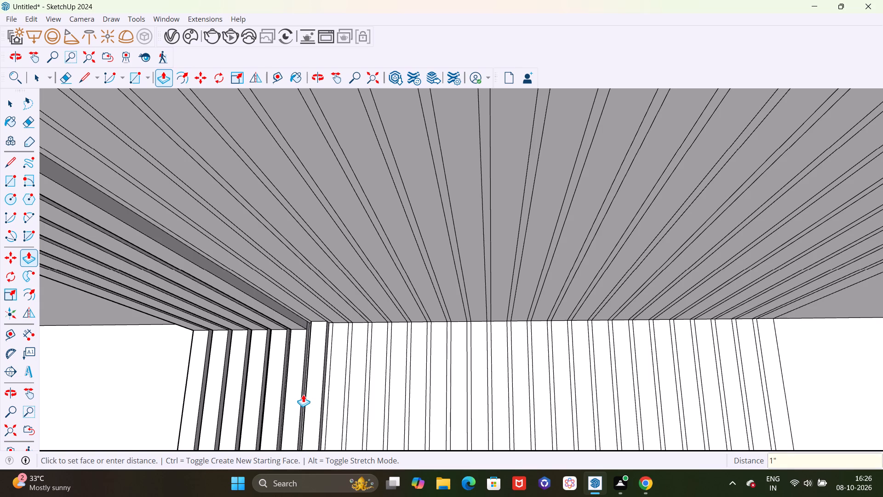
scroll(315, 361, up, 3)
double_click(305, 294)
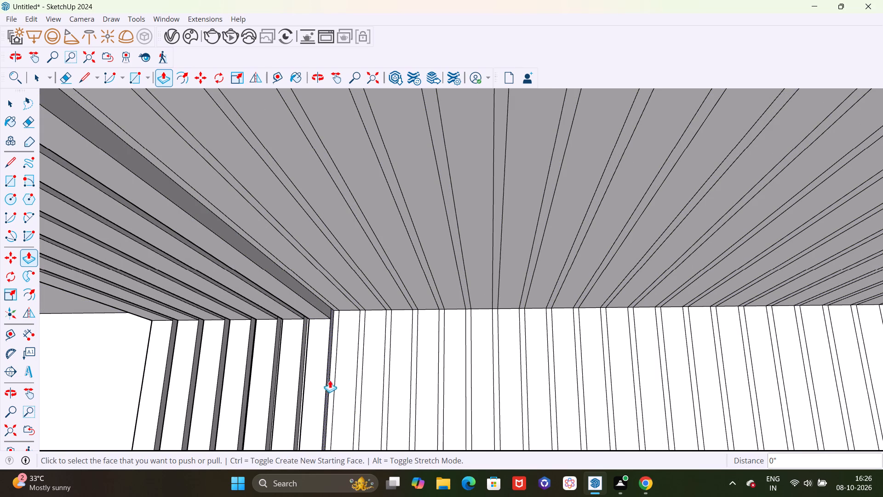
Extrude the eighth through thirteenth strips by 1" on both the wall and the ceiling.
double_click(345, 376)
double_click(336, 294)
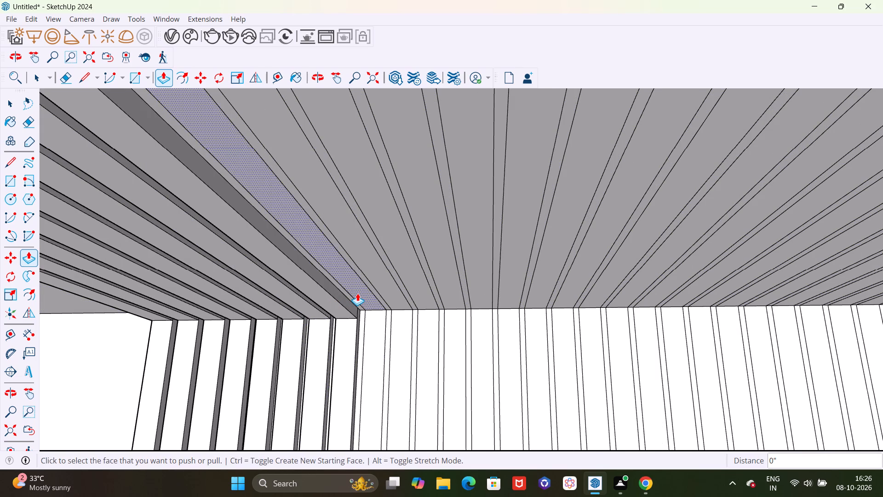
double_click(357, 293)
double_click(372, 351)
double_click(401, 351)
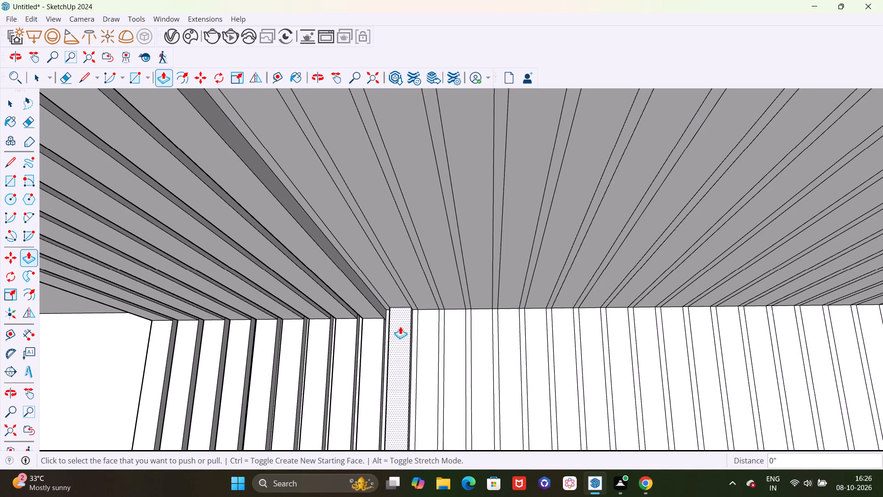
double_click(390, 292)
double_click(433, 366)
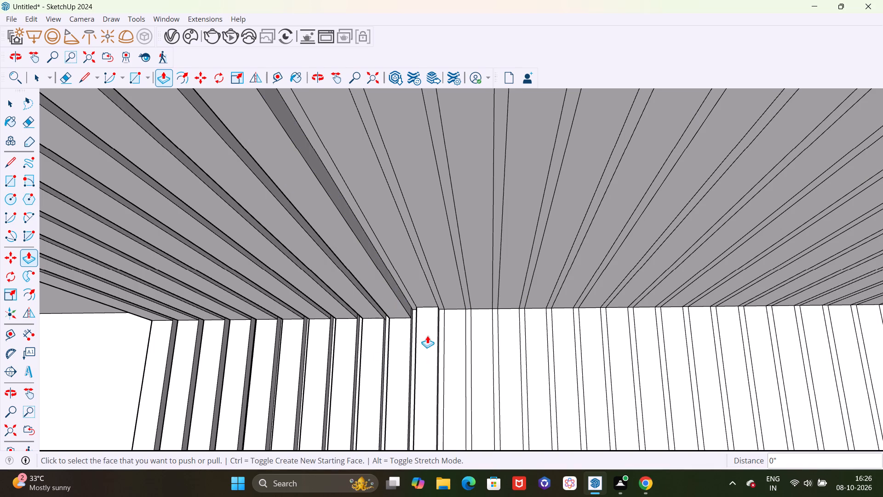
double_click(425, 291)
double_click(452, 292)
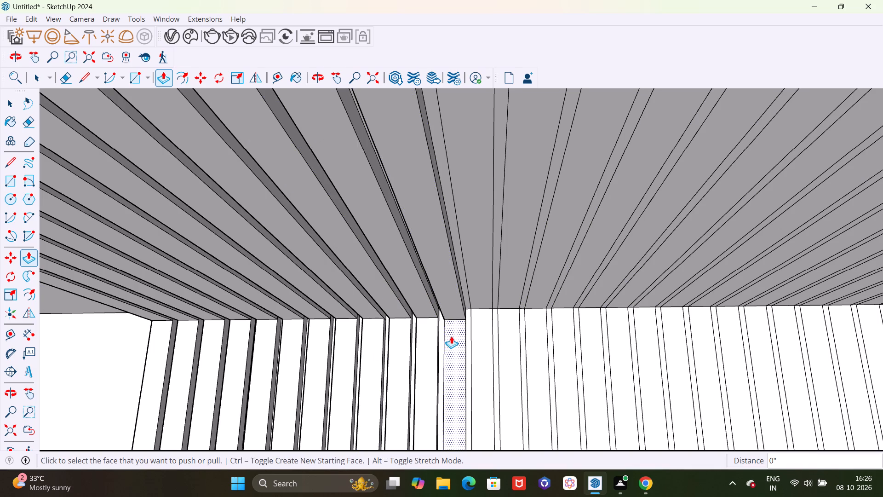
double_click(451, 336)
double_click(481, 343)
double_click(479, 276)
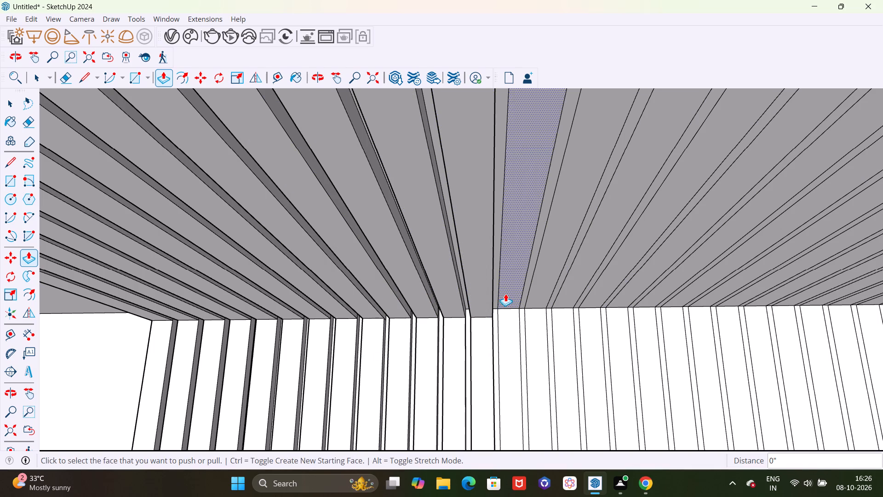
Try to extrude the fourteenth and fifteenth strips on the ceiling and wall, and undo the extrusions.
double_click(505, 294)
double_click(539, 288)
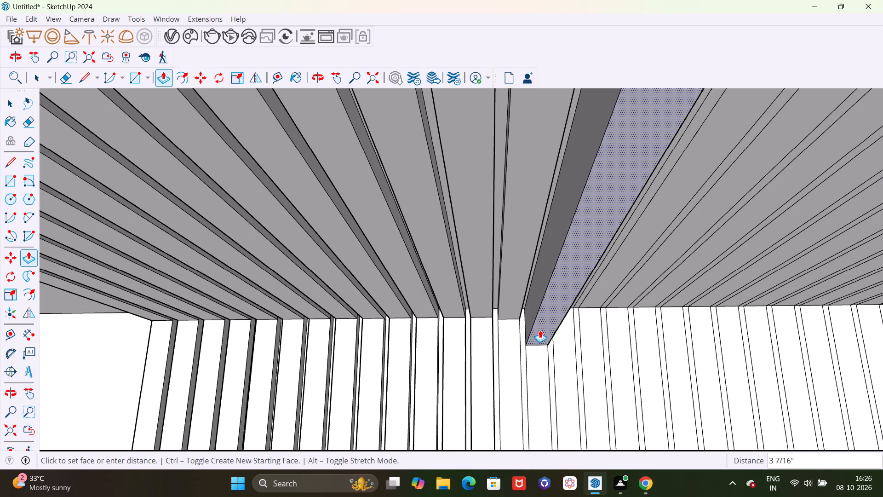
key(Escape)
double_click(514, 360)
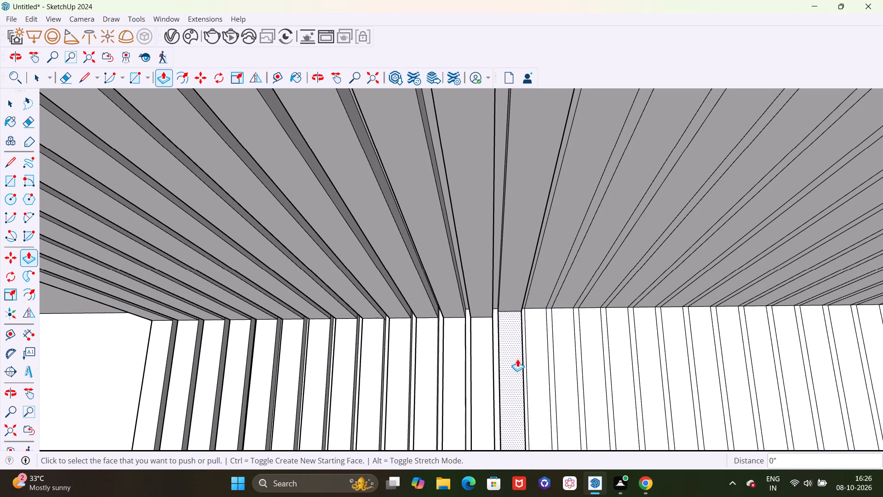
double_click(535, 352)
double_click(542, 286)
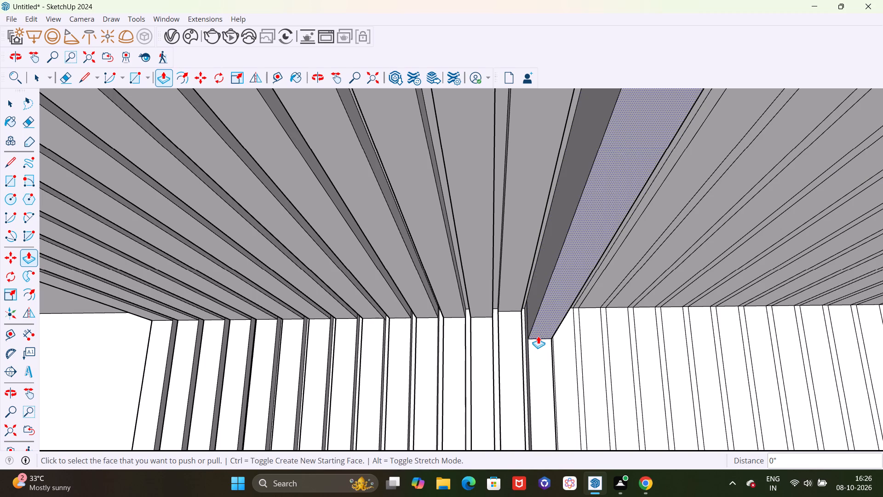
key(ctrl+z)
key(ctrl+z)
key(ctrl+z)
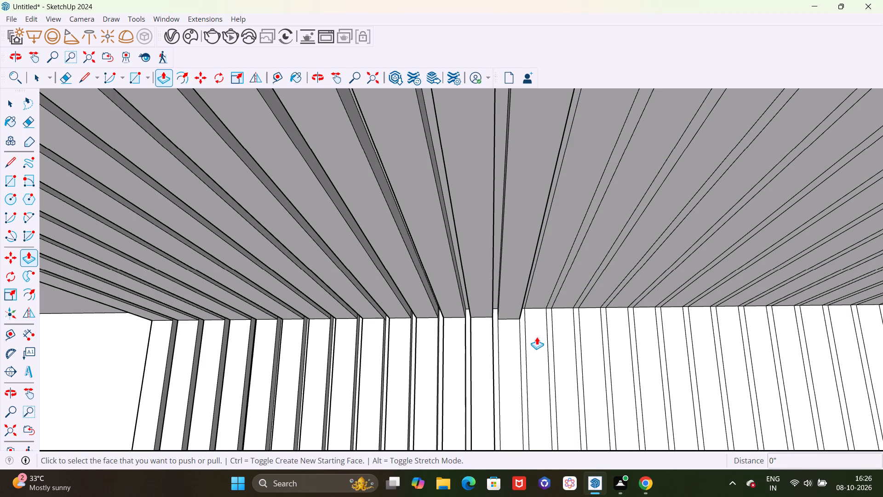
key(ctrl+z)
Extrude the fourteenth through seventeenth strips by 1" on both the ceiling and the wall.
click(509, 286)
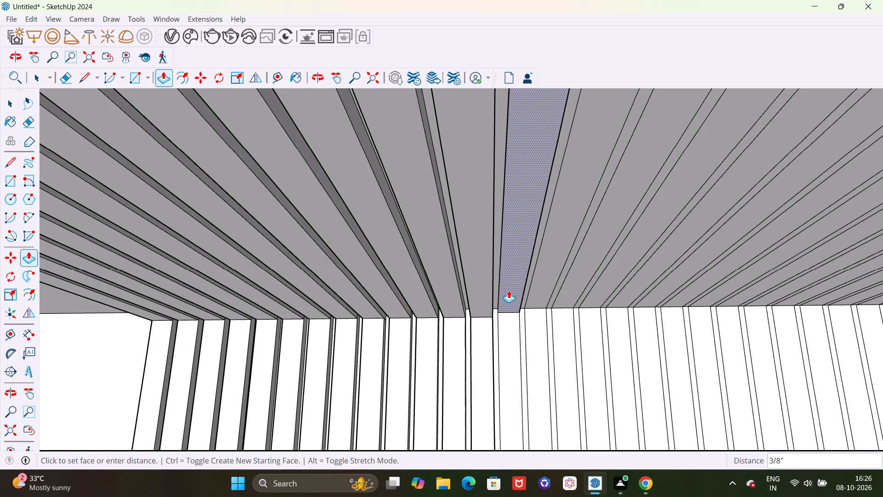
key(1)
key(shift+quotedbl)
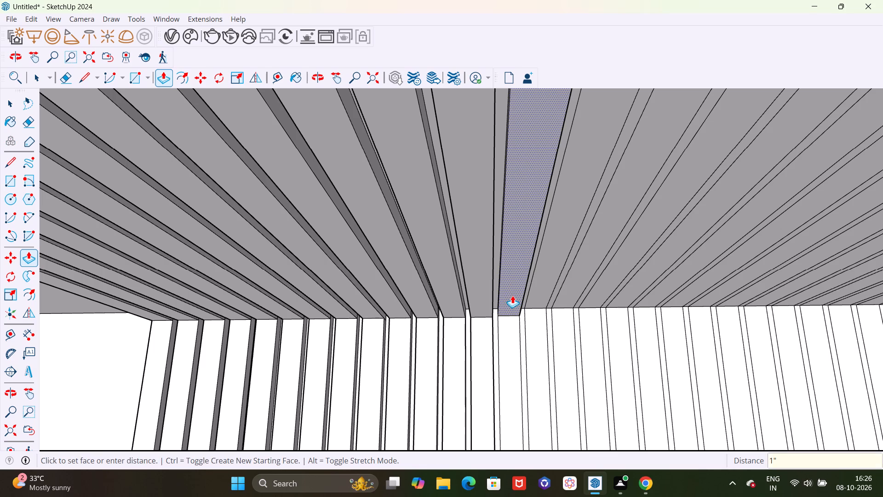
key(Return)
double_click(506, 350)
double_click(535, 347)
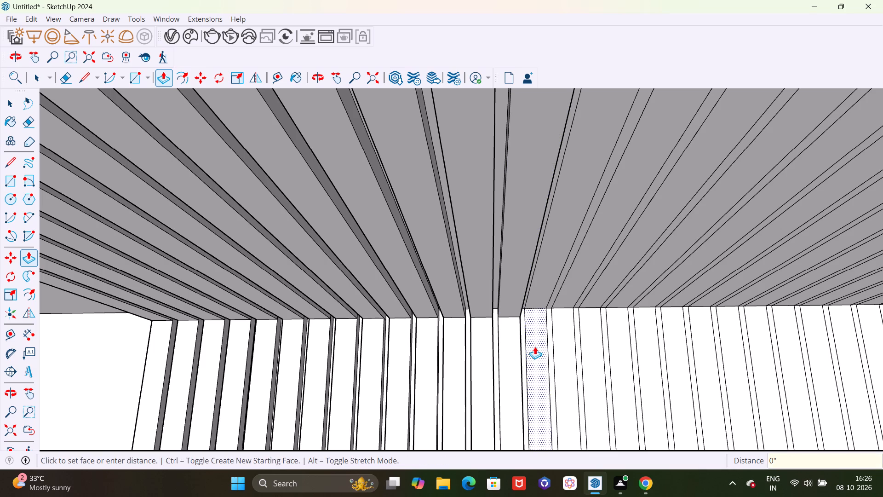
double_click(540, 283)
double_click(567, 344)
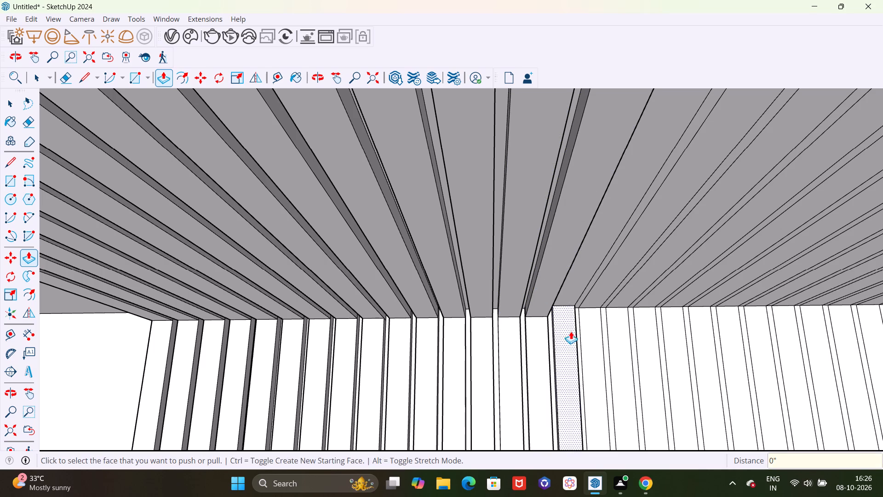
double_click(570, 283)
double_click(589, 340)
double_click(599, 295)
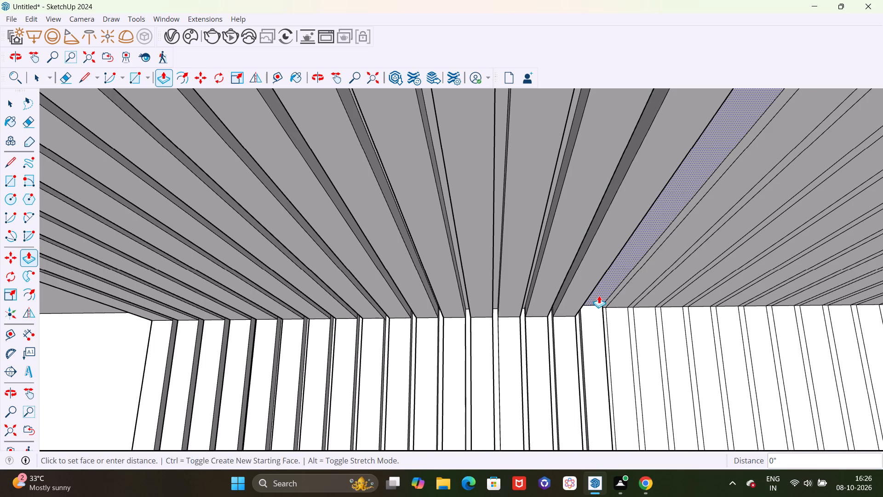
Extrude the eighteenth and nineteenth ceiling strips and the eighteenth through twenty-second wall strips by the same 1" distance.
double_click(622, 297)
double_click(658, 297)
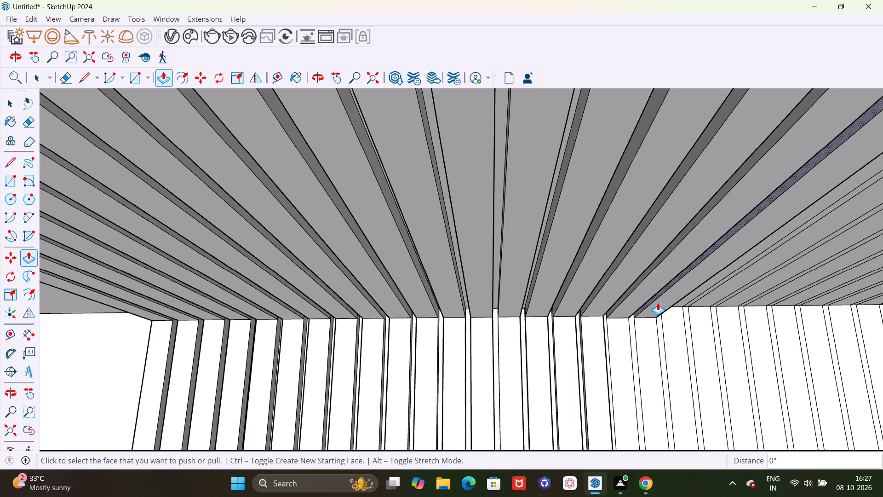
double_click(626, 353)
double_click(647, 344)
double_click(667, 342)
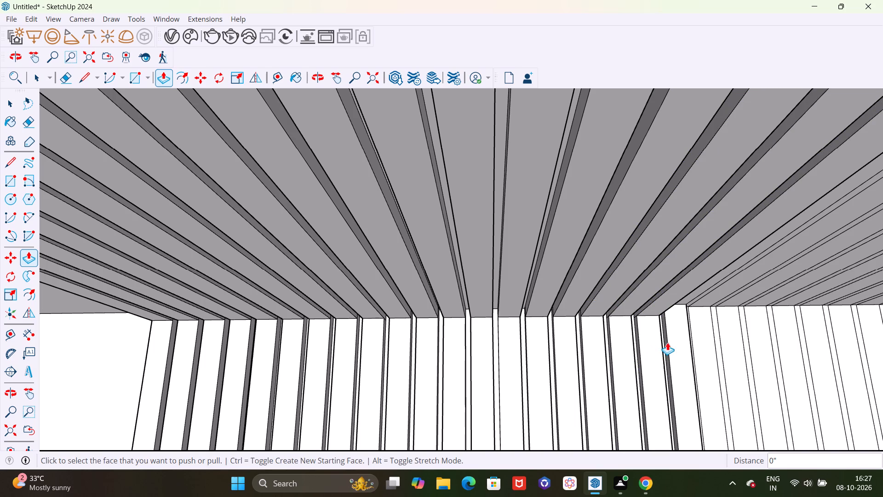
double_click(705, 340)
double_click(731, 342)
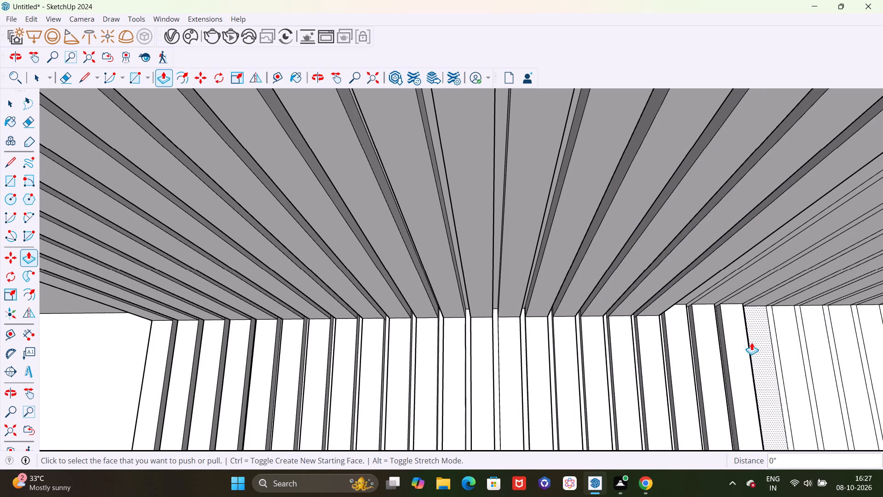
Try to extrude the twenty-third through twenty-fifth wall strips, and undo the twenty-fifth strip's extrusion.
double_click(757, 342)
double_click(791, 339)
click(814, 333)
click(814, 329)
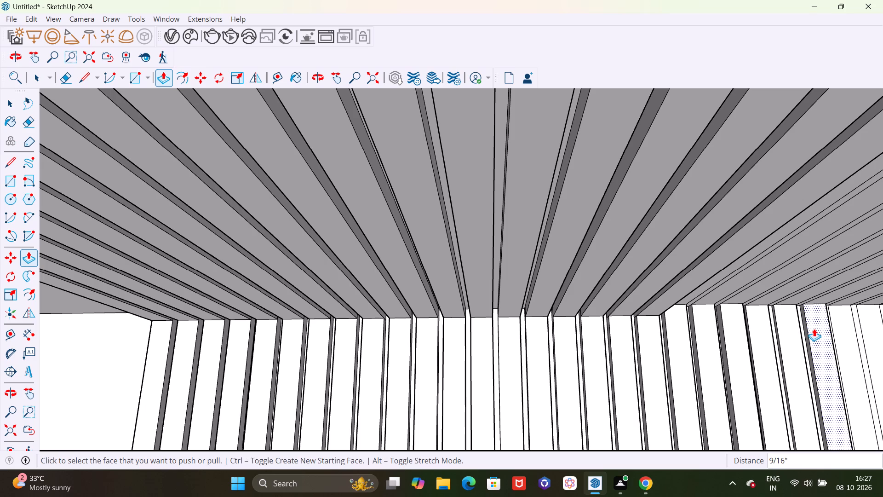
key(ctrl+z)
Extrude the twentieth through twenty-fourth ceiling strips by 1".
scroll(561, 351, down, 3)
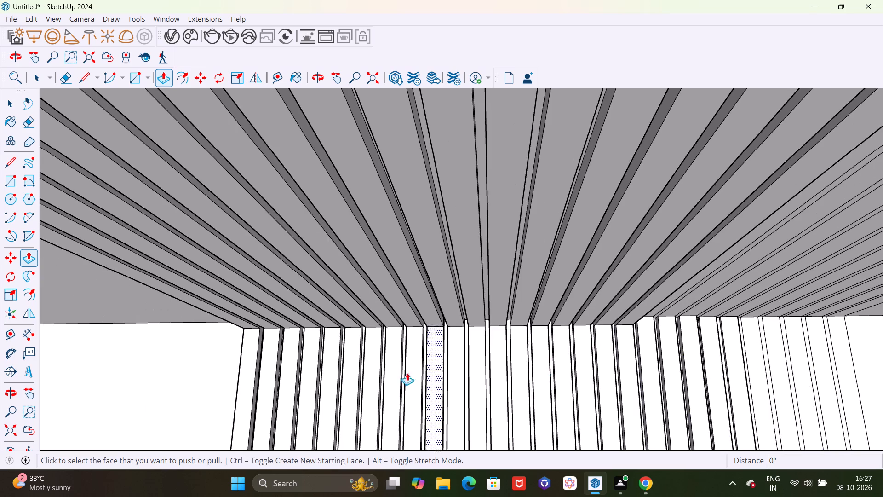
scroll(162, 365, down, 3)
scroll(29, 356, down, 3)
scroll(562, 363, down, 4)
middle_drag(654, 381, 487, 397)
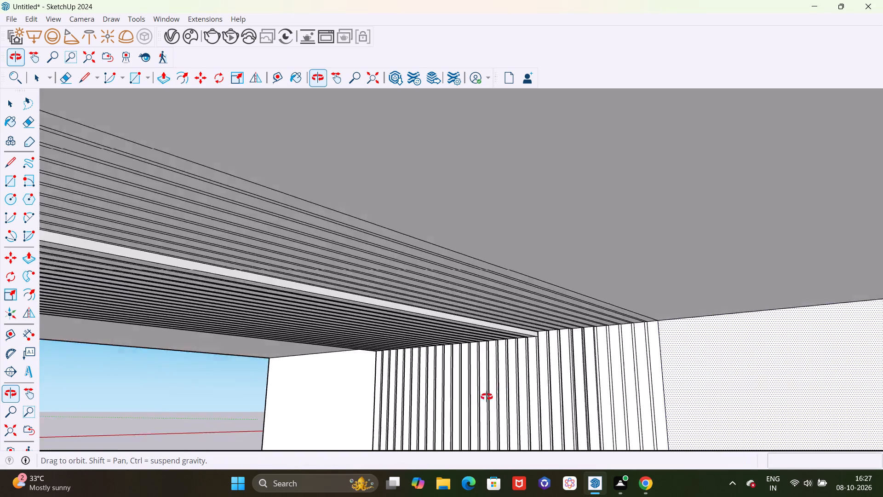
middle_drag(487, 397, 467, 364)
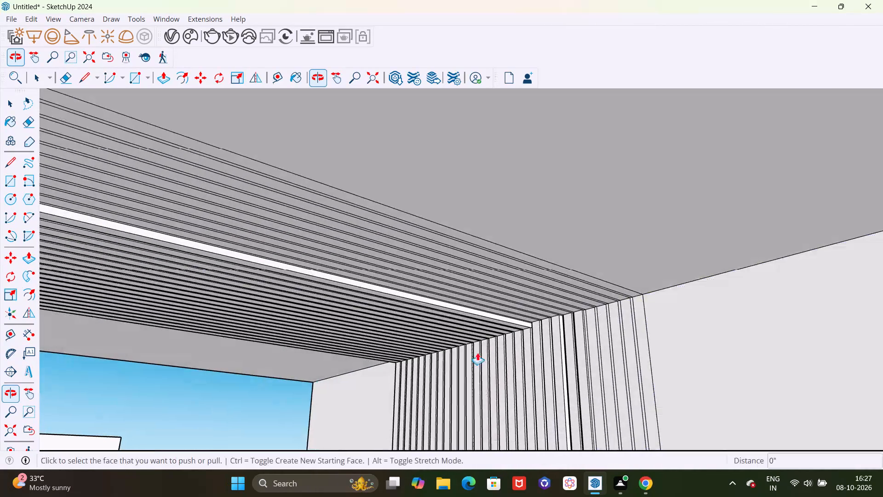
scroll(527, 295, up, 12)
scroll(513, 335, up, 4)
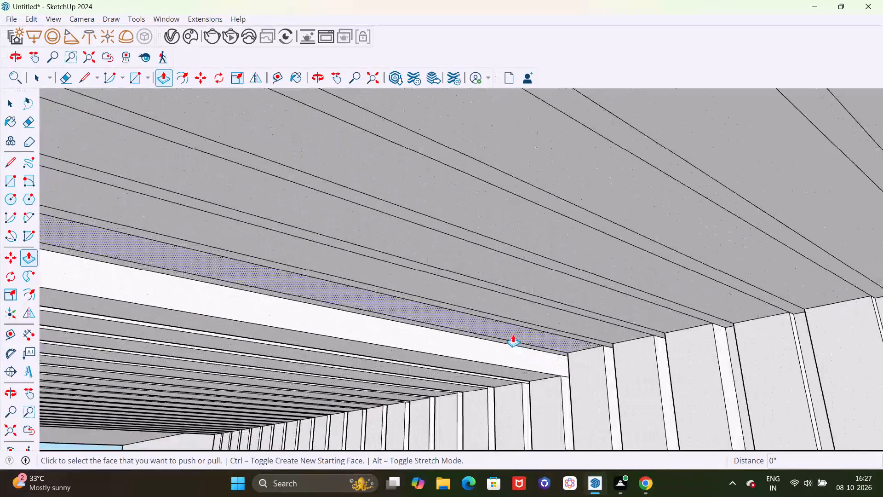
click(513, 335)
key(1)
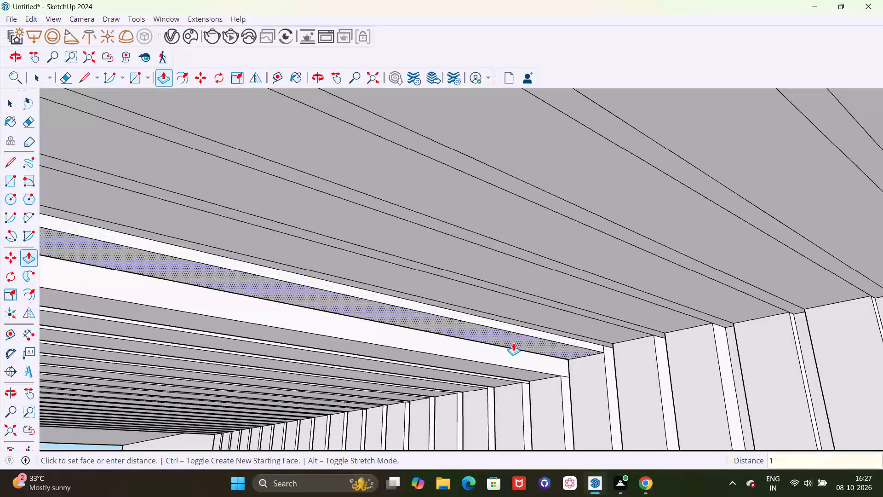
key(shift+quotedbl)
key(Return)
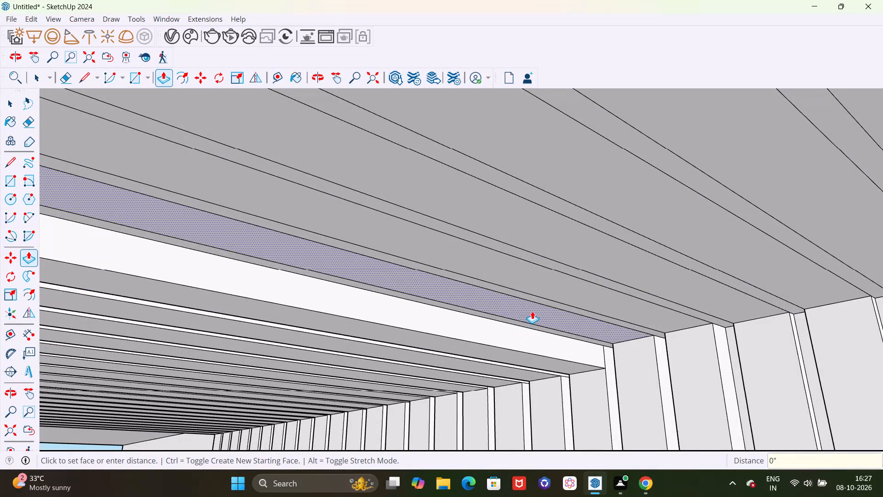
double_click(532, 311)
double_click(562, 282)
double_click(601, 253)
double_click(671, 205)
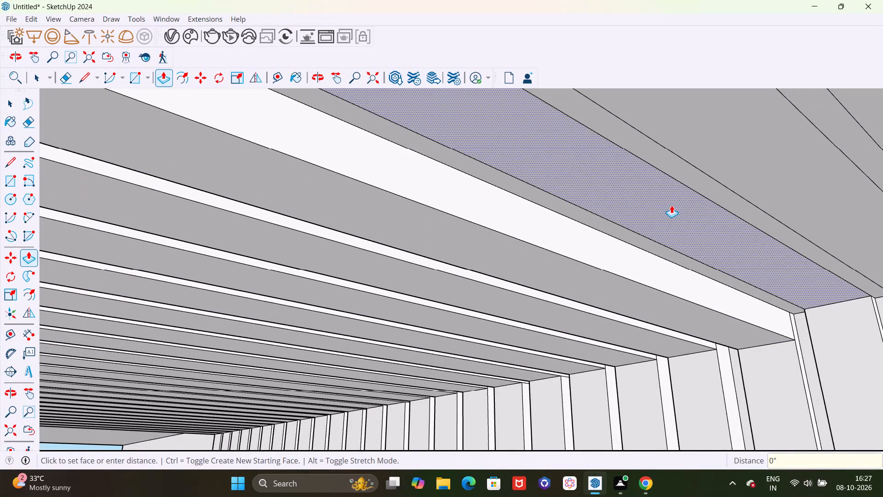
Examine how the extruded ceiling strips line up with the extruded wall strips along their shared edge.
scroll(545, 281, down, 19)
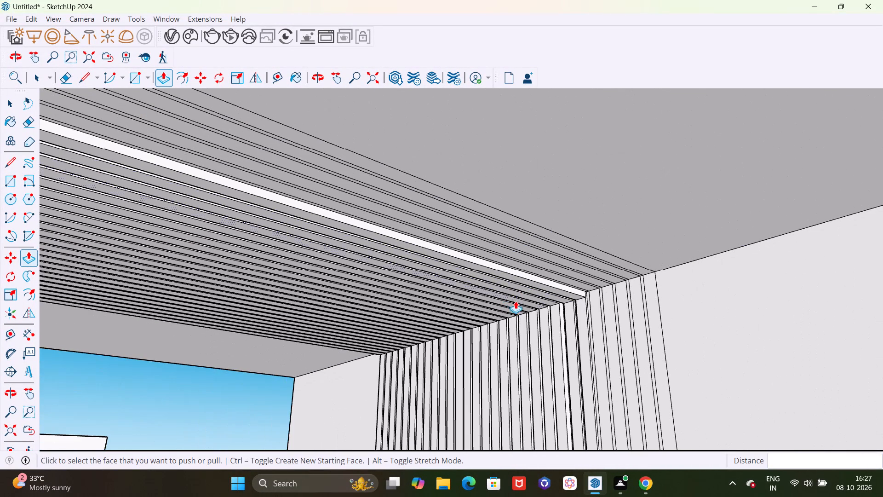
scroll(577, 335, up, 4)
scroll(556, 320, down, 2)
scroll(567, 335, up, 7)
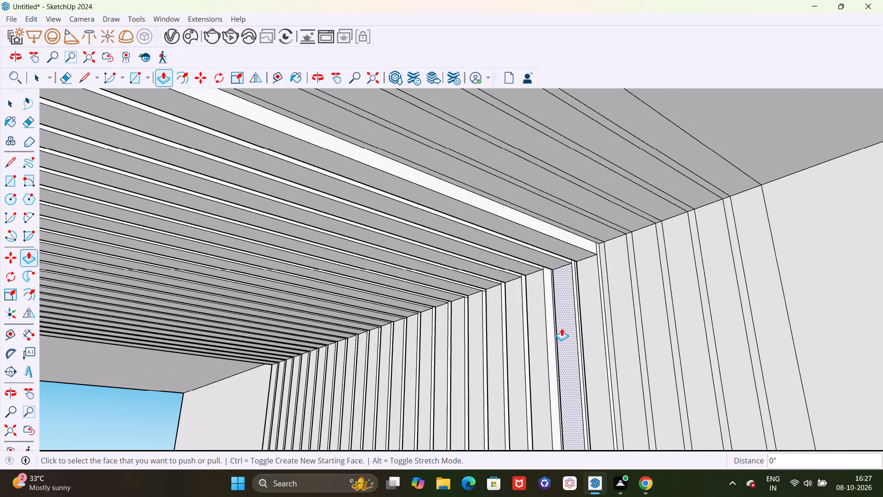
scroll(562, 328, up, 8)
scroll(570, 292, down, 4)
middle_drag(570, 290, 492, 334)
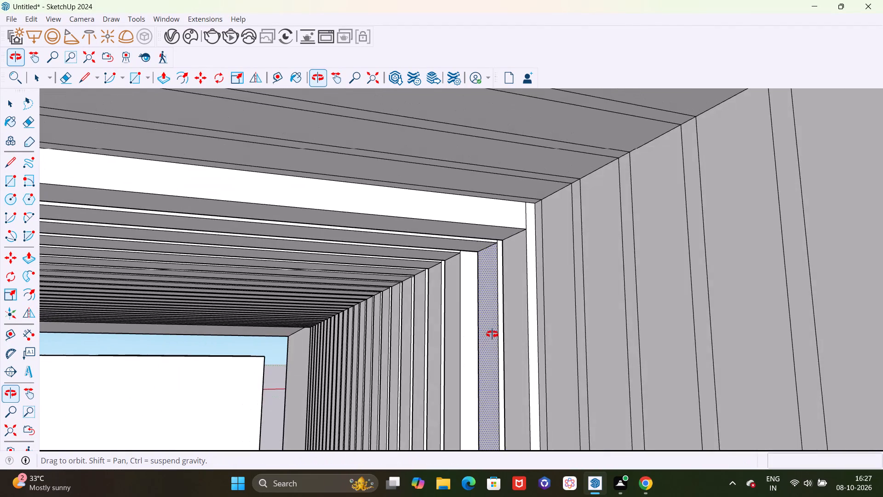
middle_drag(492, 334, 560, 324)
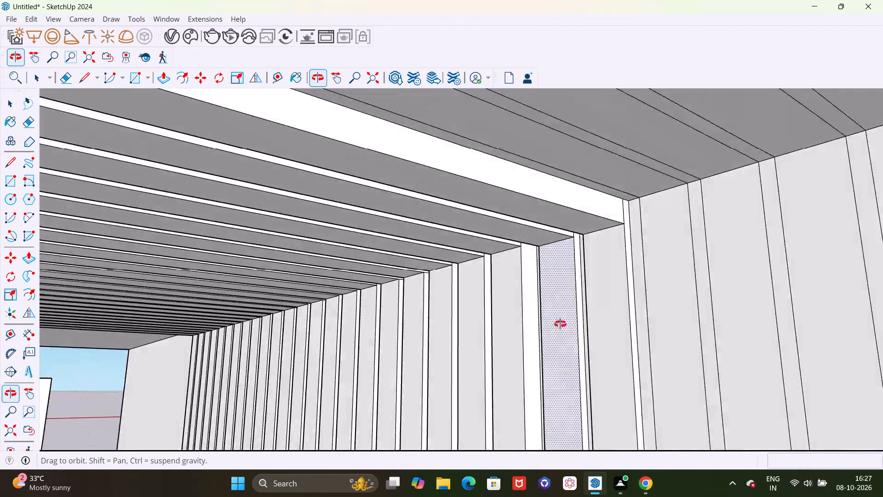
middle_drag(560, 324, 872, 343)
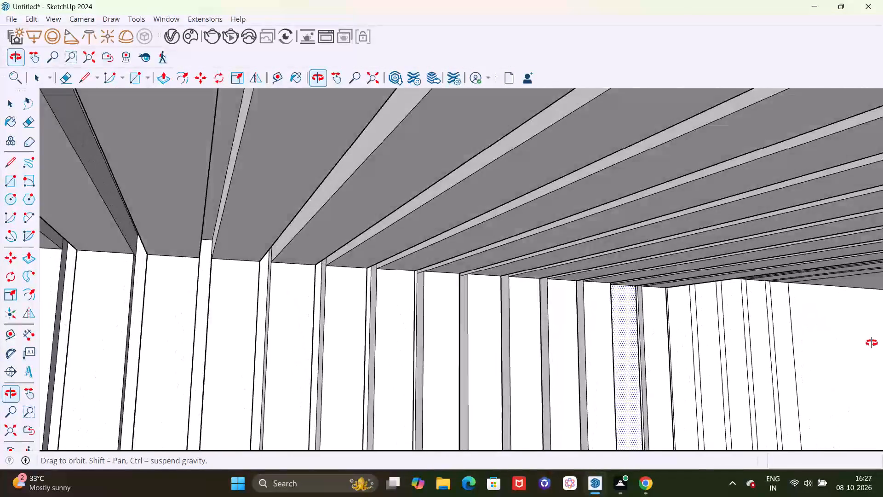
middle_drag(872, 343, 553, 314)
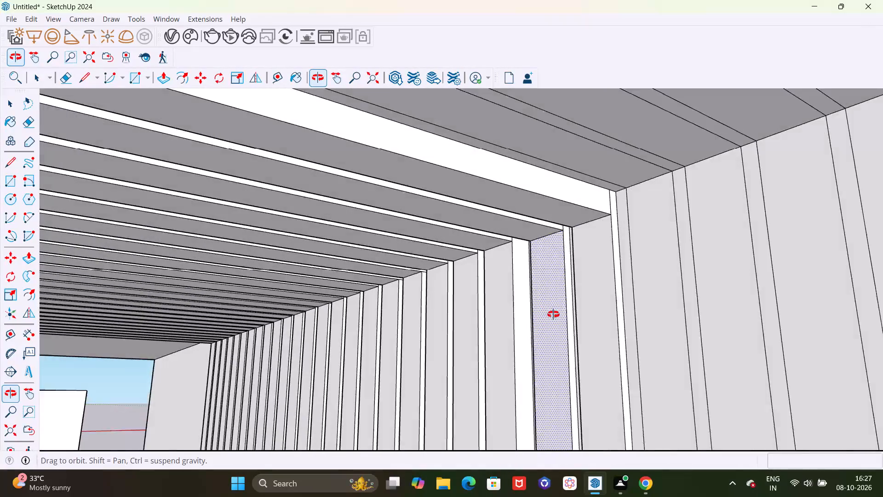
middle_drag(553, 314, 567, 302)
scroll(498, 313, down, 9)
middle_drag(591, 376, 542, 376)
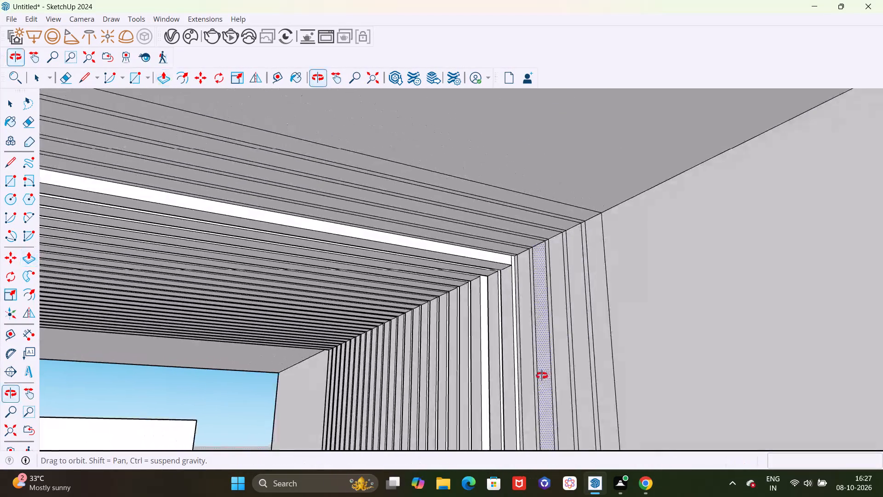
middle_drag(542, 376, 527, 376)
scroll(478, 362, up, 4)
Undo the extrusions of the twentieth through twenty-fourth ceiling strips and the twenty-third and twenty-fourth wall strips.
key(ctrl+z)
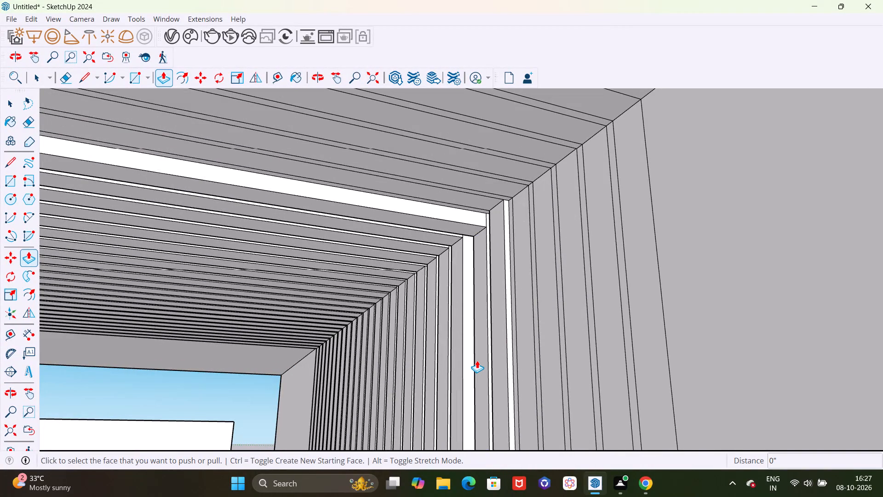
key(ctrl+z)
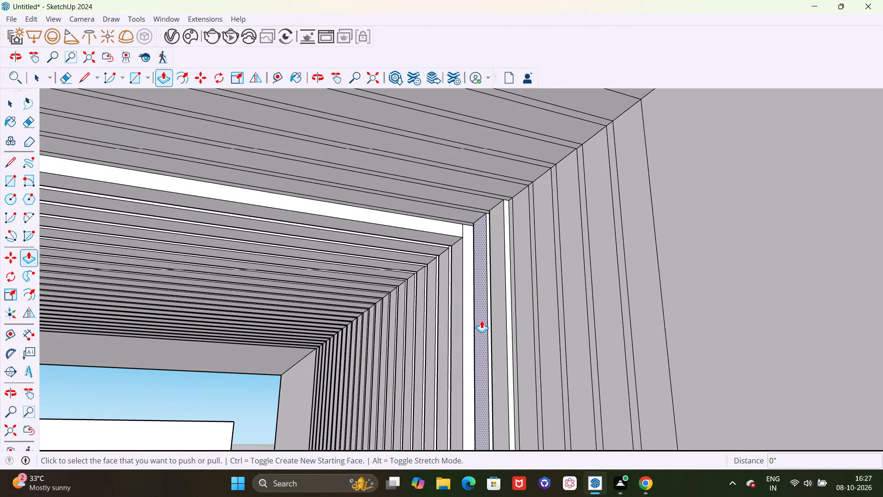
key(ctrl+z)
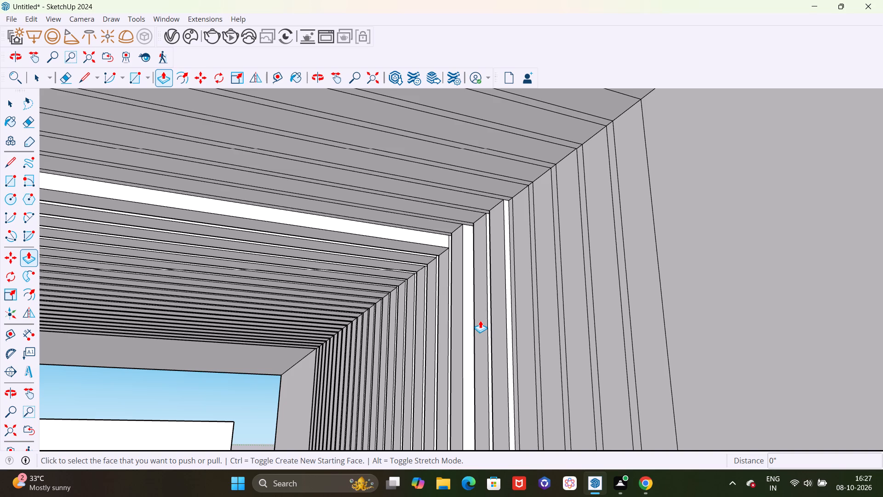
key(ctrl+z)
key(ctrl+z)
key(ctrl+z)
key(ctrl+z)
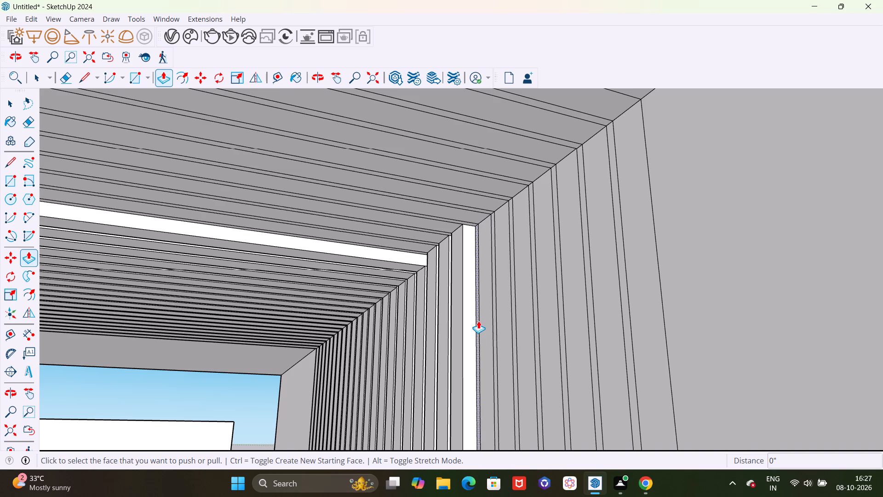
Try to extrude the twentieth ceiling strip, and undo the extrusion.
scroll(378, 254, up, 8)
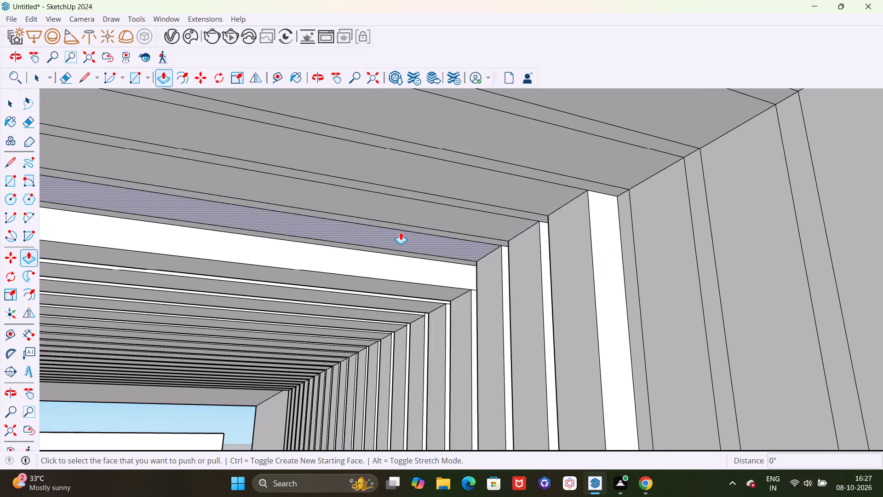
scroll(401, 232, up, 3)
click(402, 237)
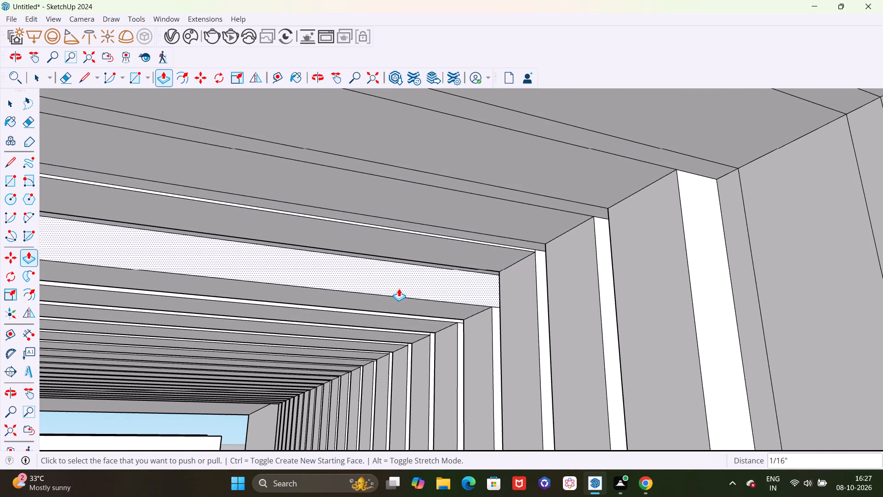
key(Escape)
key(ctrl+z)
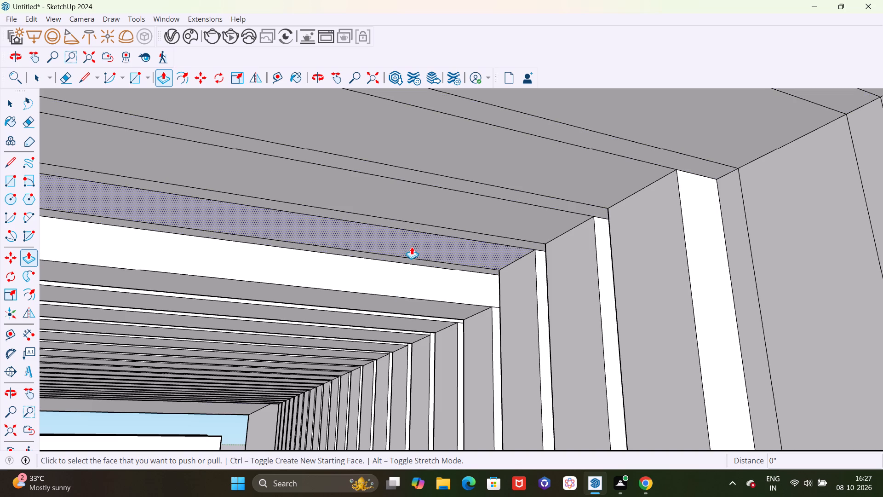
Extrude the twentieth through twenty-third ceiling strips by 1".
click(412, 247)
key(1)
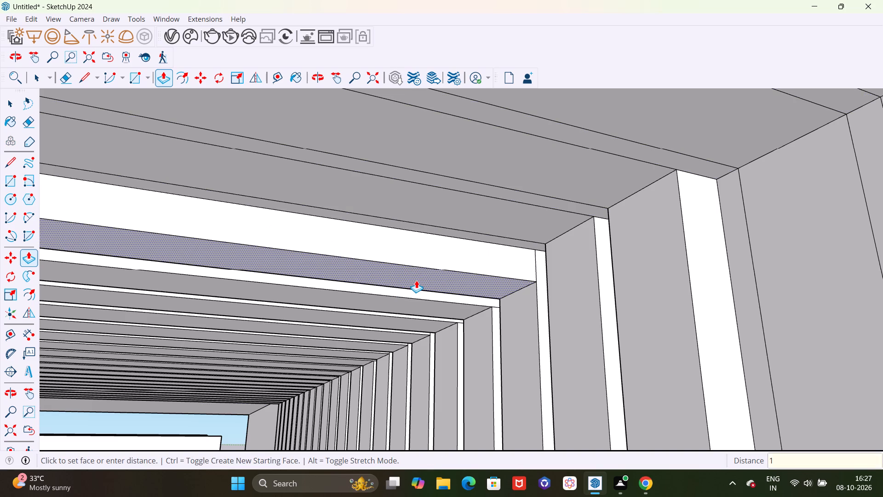
key(shift+quotedbl)
key(Return)
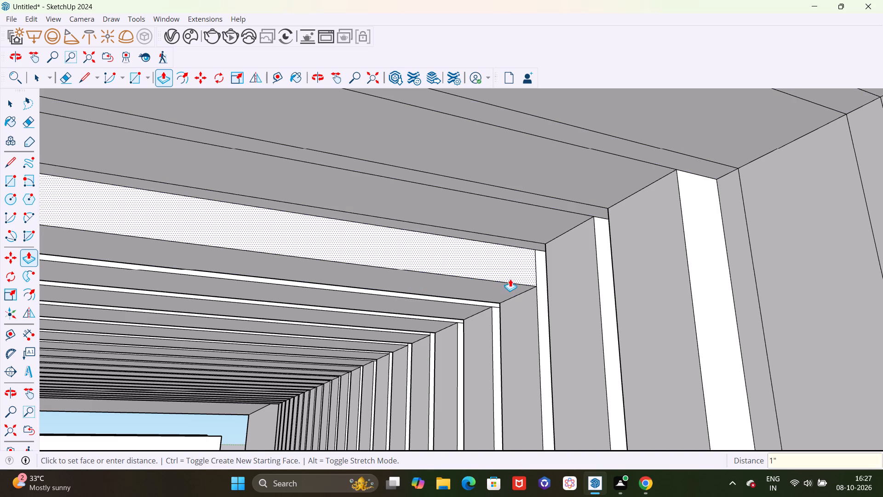
double_click(520, 213)
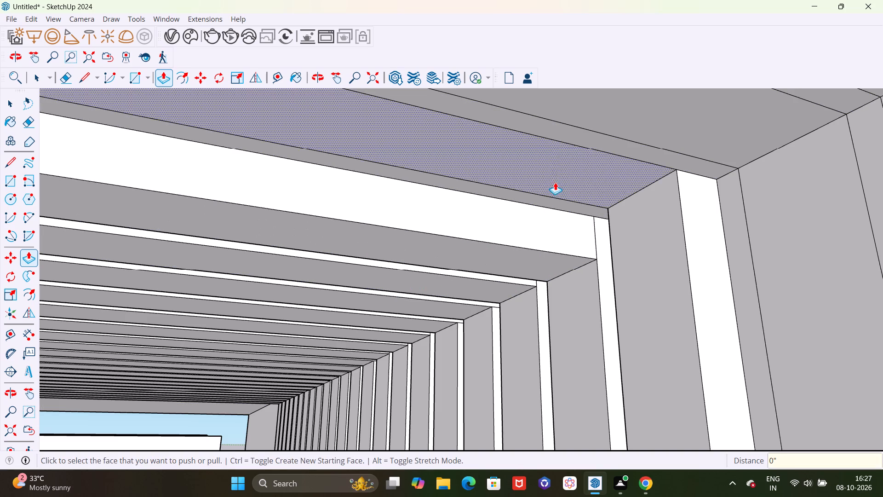
double_click(557, 170)
double_click(678, 141)
Extrude the remaining seven wall strips by 1", from the twenty-third strip to the outermost one.
double_click(816, 305)
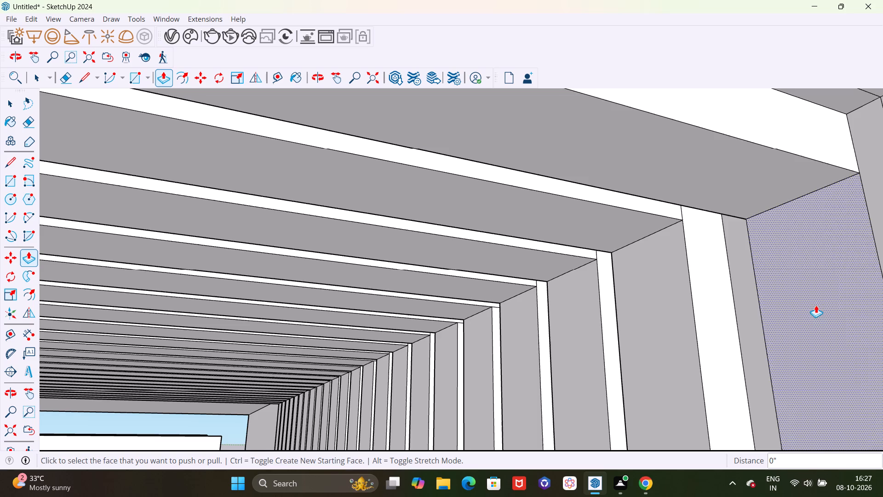
scroll(510, 267, down, 14)
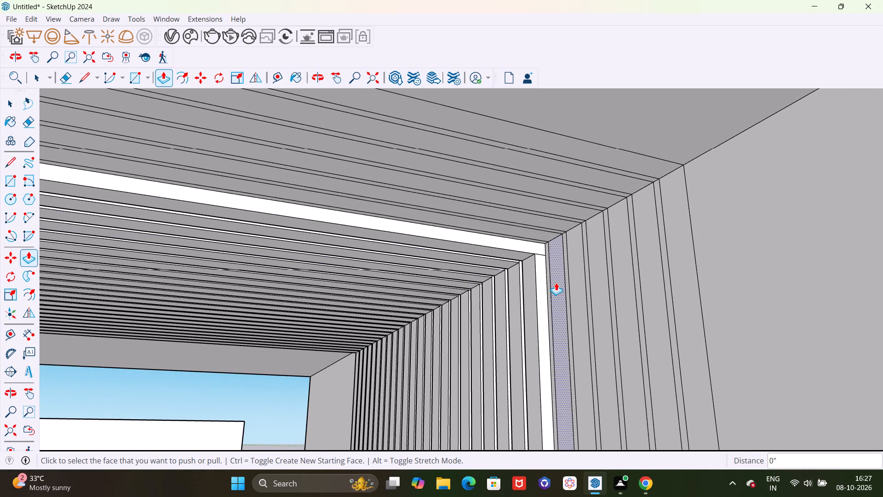
double_click(556, 283)
double_click(581, 311)
double_click(602, 309)
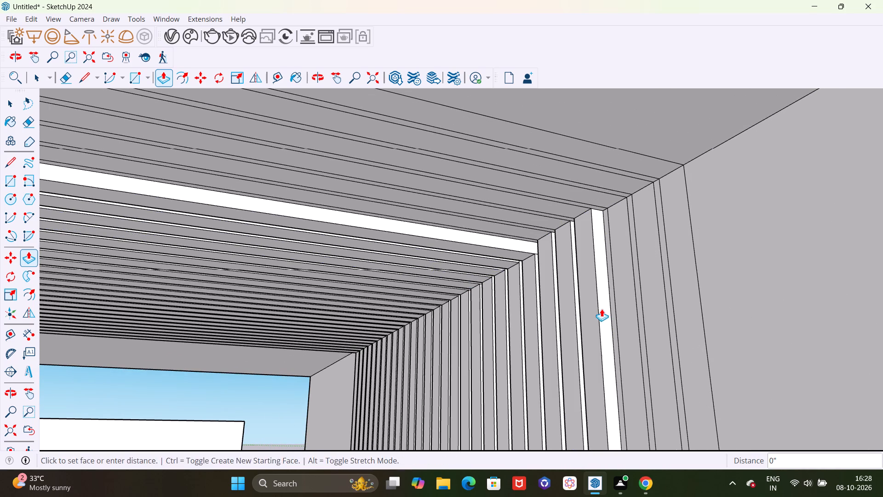
double_click(622, 304)
double_click(650, 300)
double_click(697, 284)
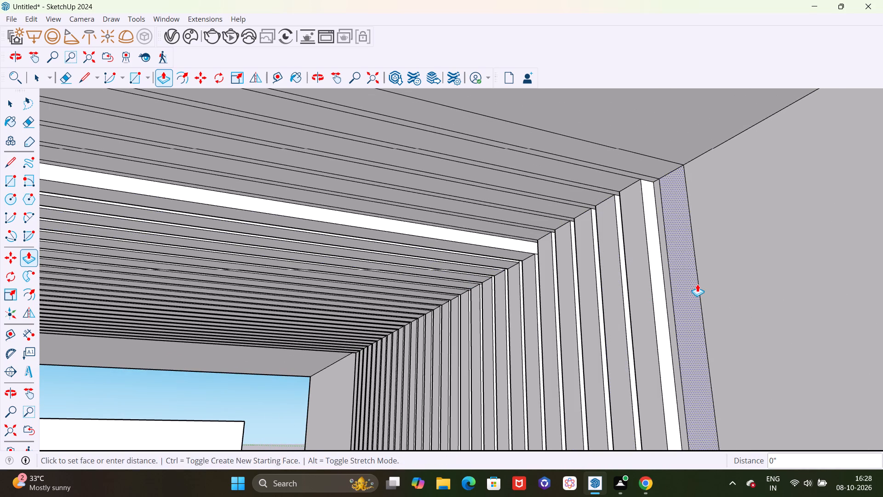
Extrude the remaining six ceiling strips by 1" so they match the extruded wall strips.
double_click(606, 153)
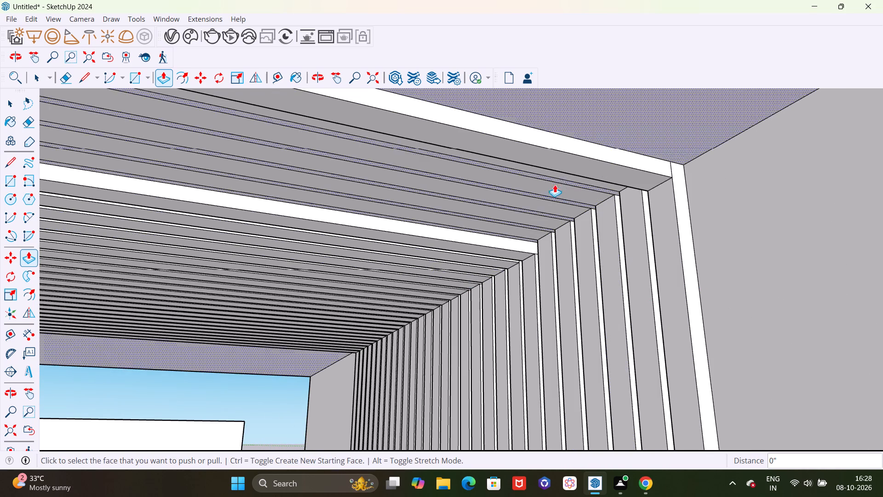
middle_drag(505, 278, 546, 243)
double_click(562, 196)
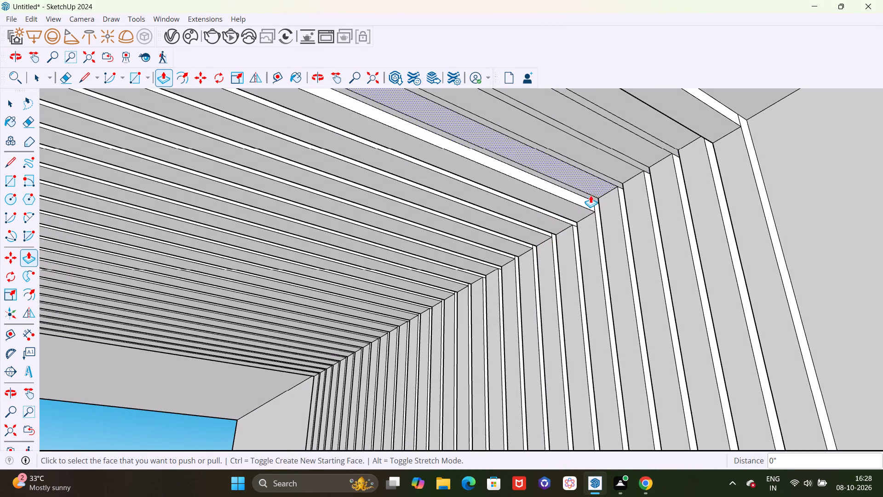
double_click(596, 185)
double_click(619, 173)
double_click(645, 155)
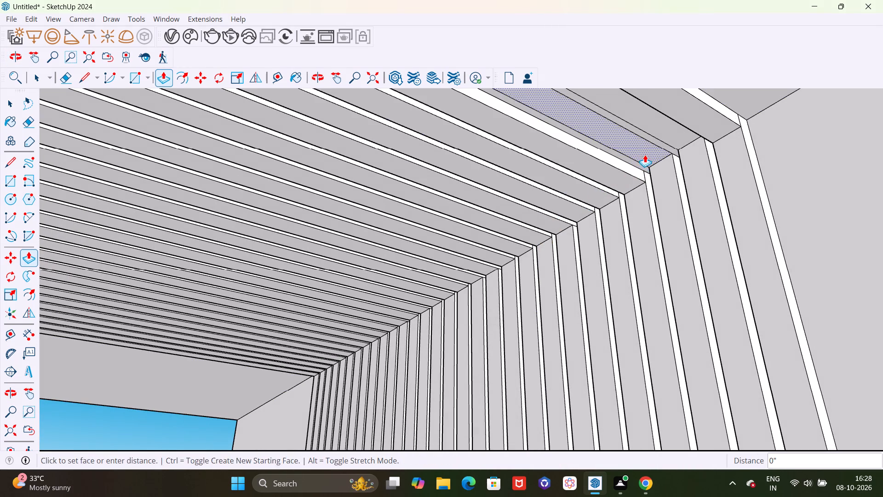
double_click(678, 136)
Examine the extruded strips across the wall and ceiling, including the wall strips and their lower ends up close.
scroll(537, 292, down, 11)
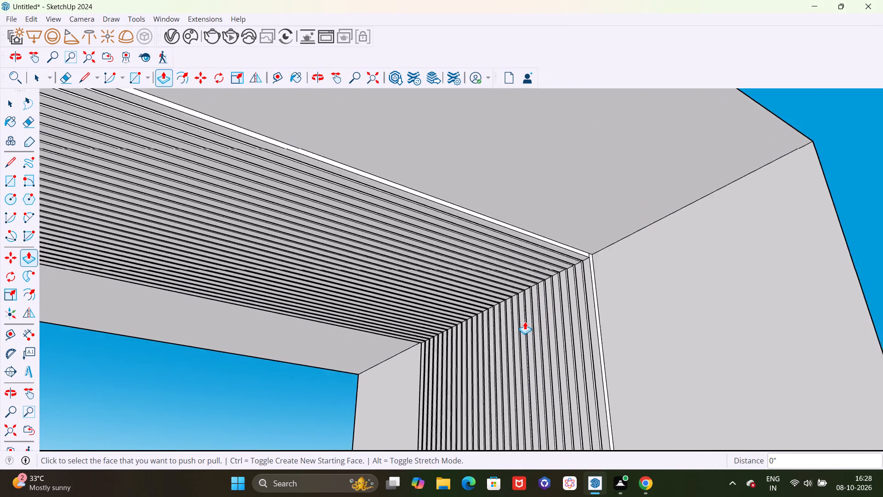
scroll(525, 322, down, 5)
middle_drag(498, 341, 628, 339)
scroll(614, 325, down, 11)
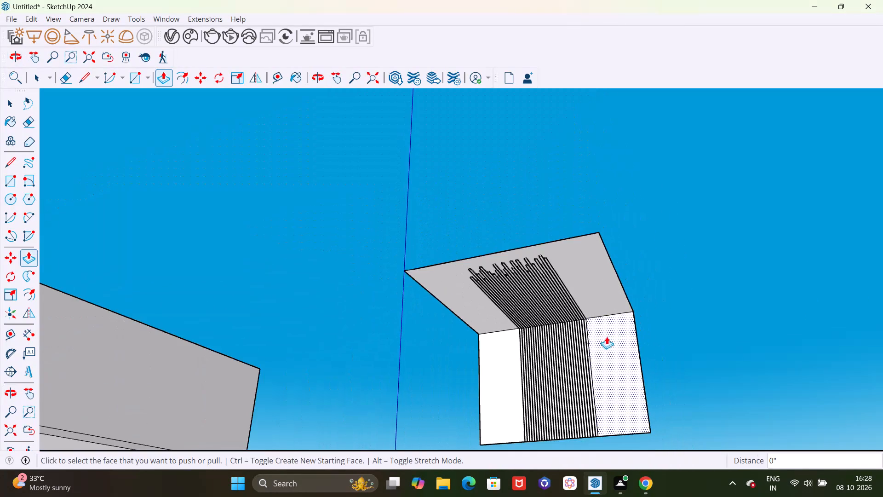
scroll(528, 325, down, 5)
middle_drag(519, 344, 587, 352)
scroll(514, 295, up, 10)
scroll(517, 342, up, 6)
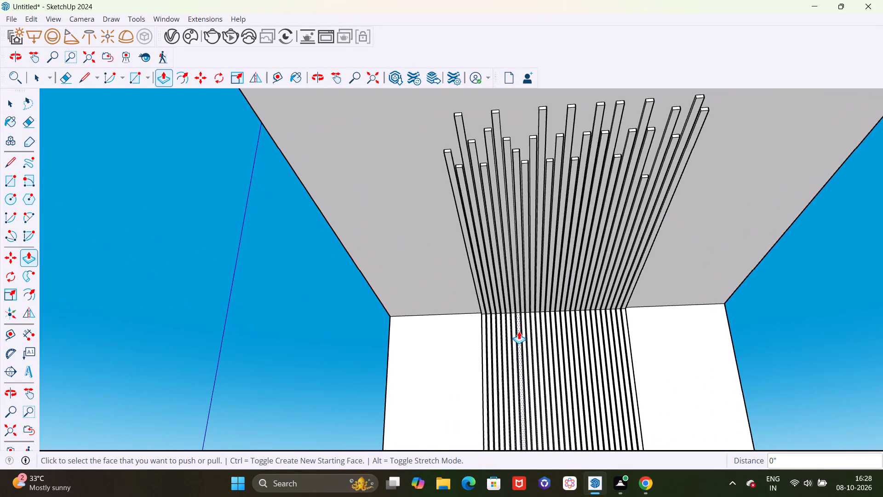
scroll(476, 296, down, 7)
middle_drag(475, 294, 496, 360)
scroll(521, 378, up, 5)
scroll(457, 296, down, 3)
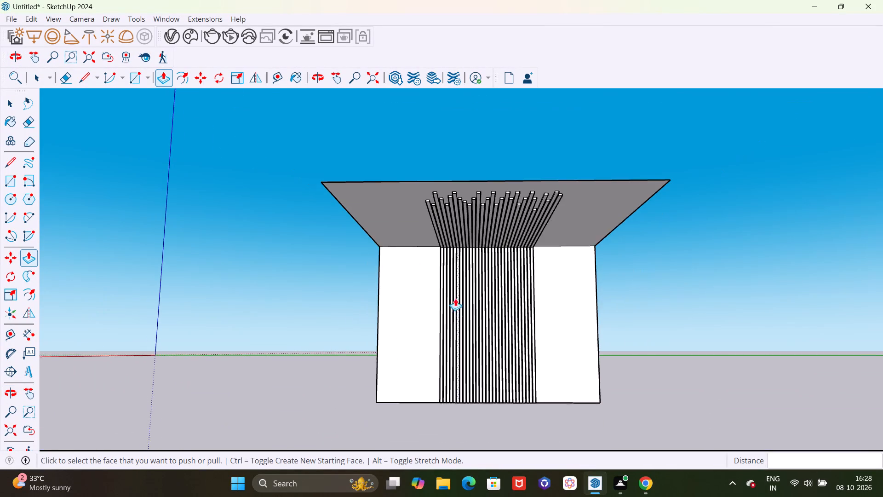
scroll(489, 396, up, 6)
scroll(461, 332, up, 5)
scroll(437, 308, down, 5)
middle_drag(435, 317, 445, 368)
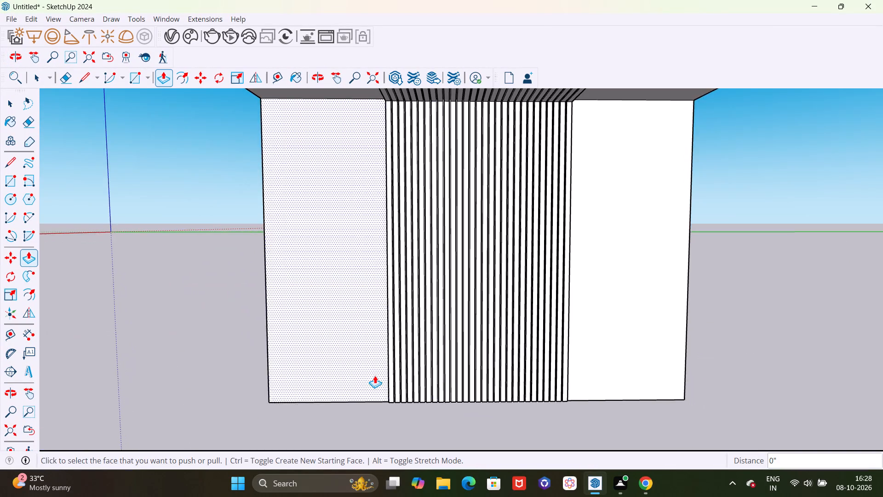
scroll(375, 376, up, 16)
middle_drag(412, 390, 429, 402)
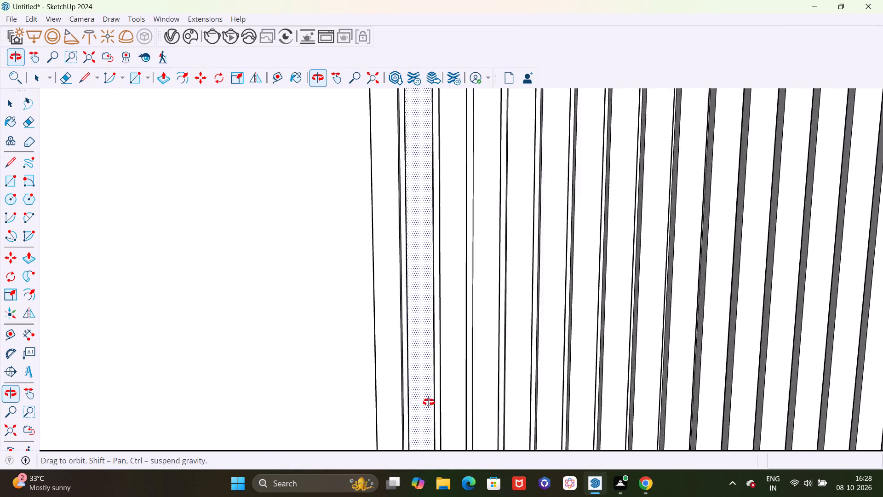
middle_drag(429, 402, 384, 418)
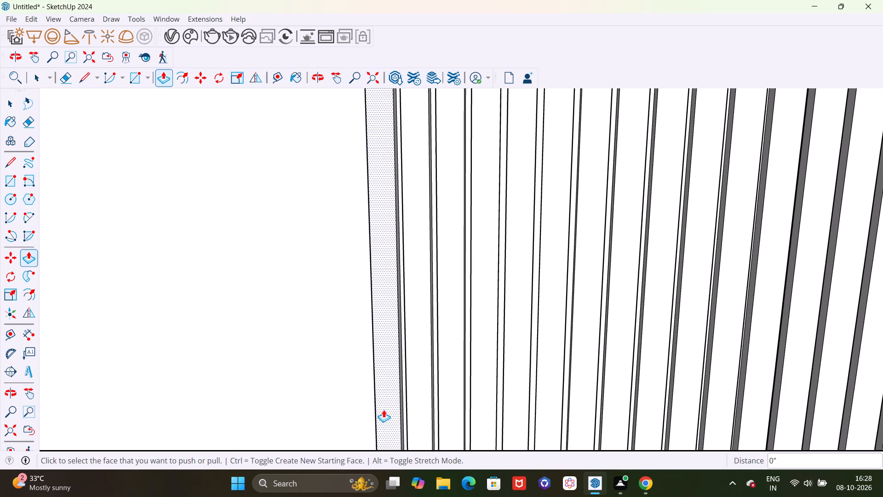
scroll(351, 371, down, 4)
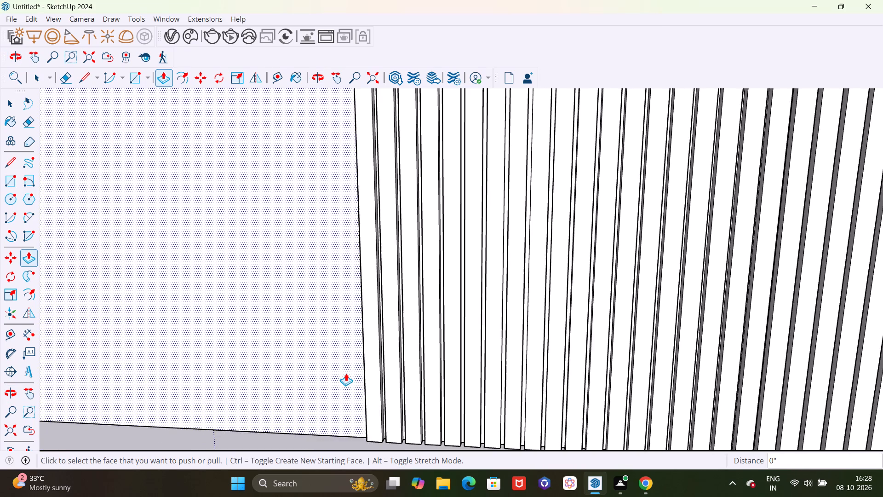
scroll(346, 373, down, 17)
scroll(422, 403, down, 1)
Examine the whole wall and ceiling strip feature from above, below and the front.
middle_drag(422, 403, 492, 445)
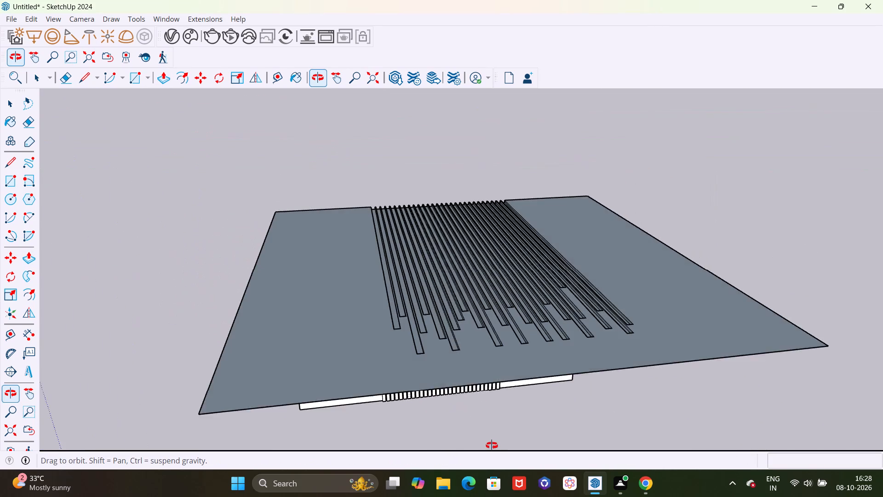
middle_drag(492, 445, 482, 278)
scroll(420, 332, up, 3)
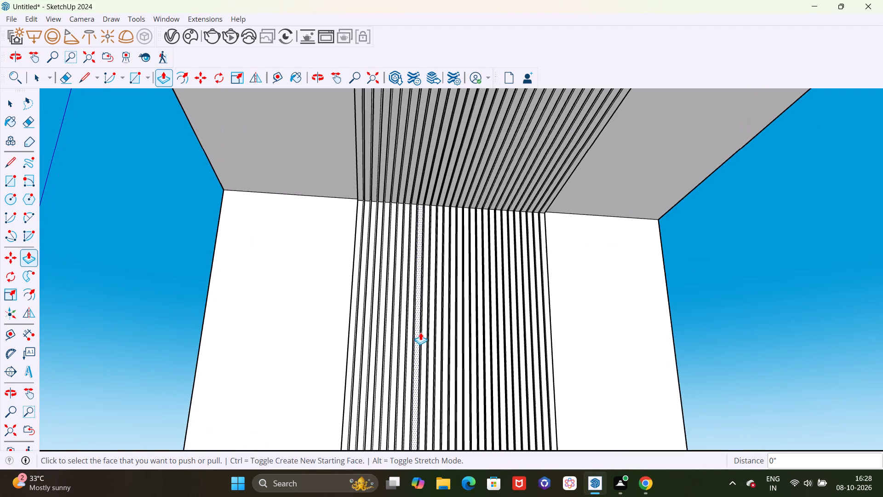
scroll(420, 332, up, 1)
scroll(424, 371, down, 8)
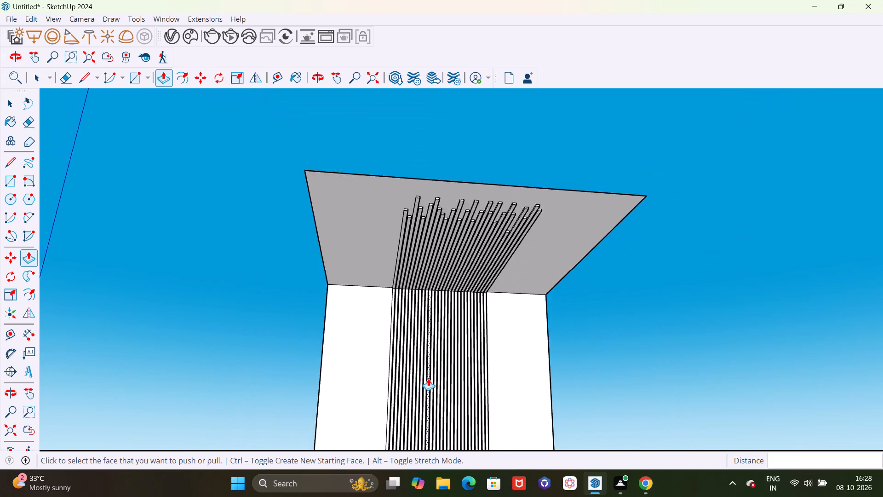
scroll(428, 378, down, 1)
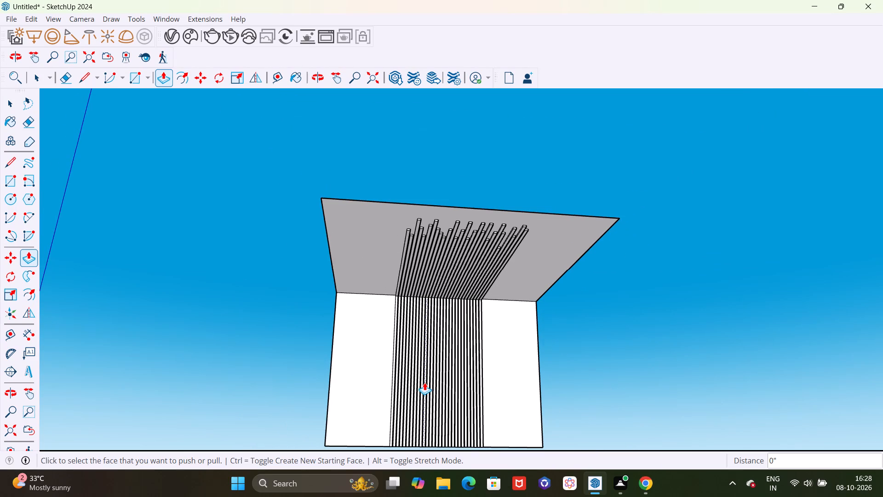
scroll(424, 382, up, 7)
scroll(400, 283, down, 7)
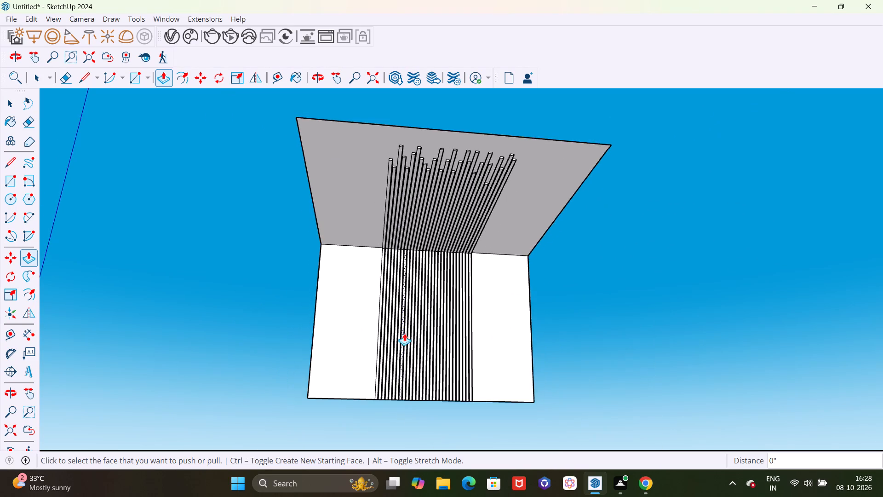
scroll(406, 405, up, 4)
scroll(400, 264, down, 2)
middle_drag(400, 264, 427, 381)
scroll(426, 370, up, 3)
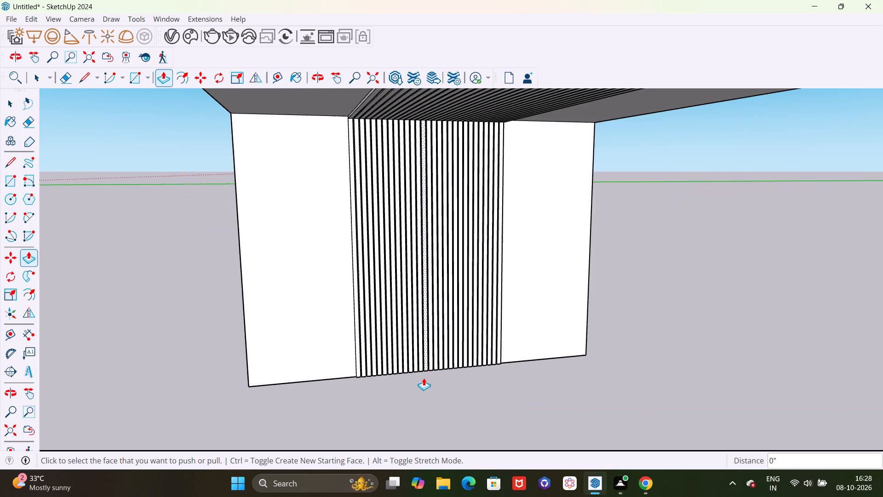
scroll(421, 390, up, 7)
scroll(384, 406, down, 11)
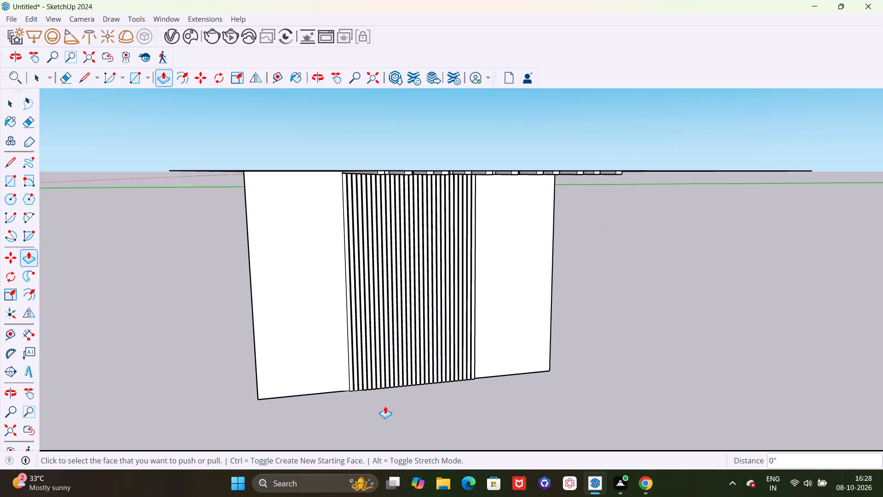
scroll(385, 406, down, 4)
middle_drag(394, 334, 395, 405)
scroll(369, 314, up, 5)
click(340, 314)
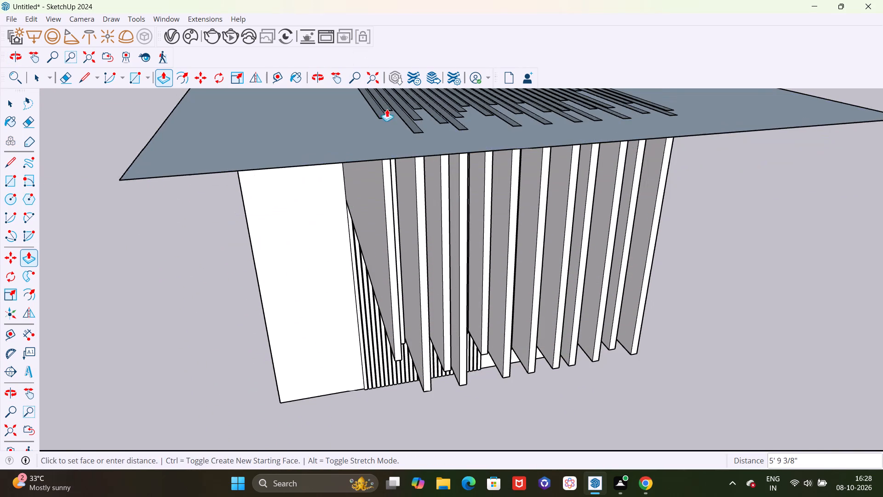
key(Escape)
scroll(394, 295, down, 3)
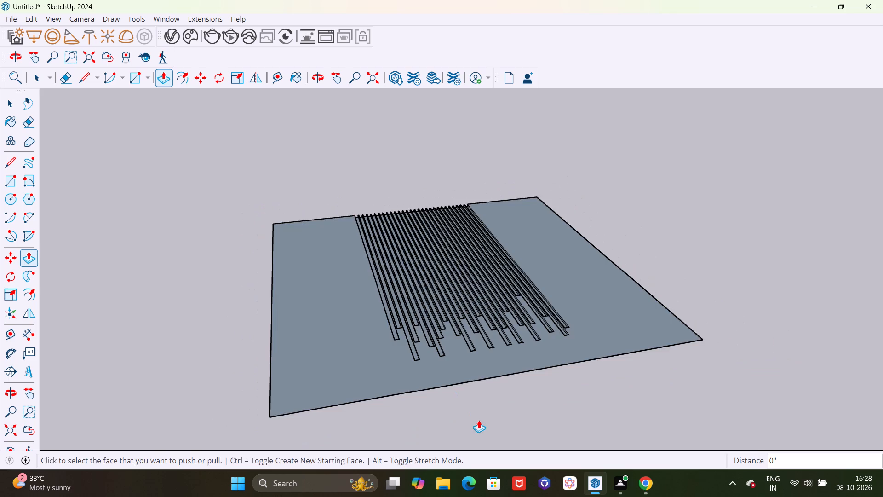
middle_drag(479, 420, 401, 280)
scroll(367, 397, up, 4)
scroll(356, 361, down, 4)
middle_drag(325, 411, 392, 404)
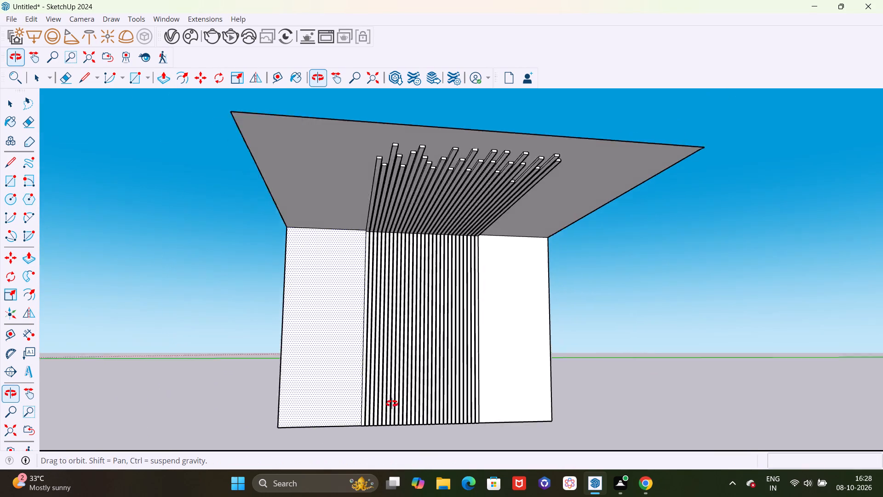
middle_drag(392, 404, 440, 416)
scroll(379, 400, up, 9)
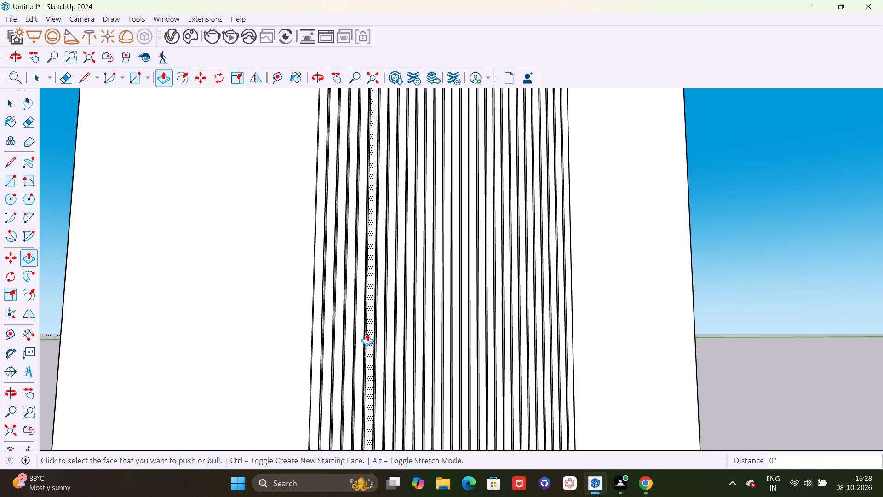
scroll(367, 333, down, 7)
key(space)
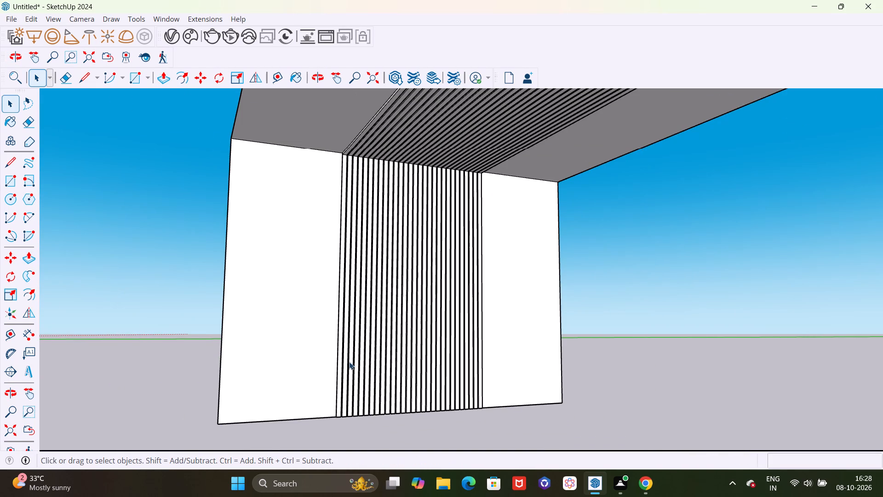
scroll(344, 372, down, 3)
middle_drag(403, 373, 377, 381)
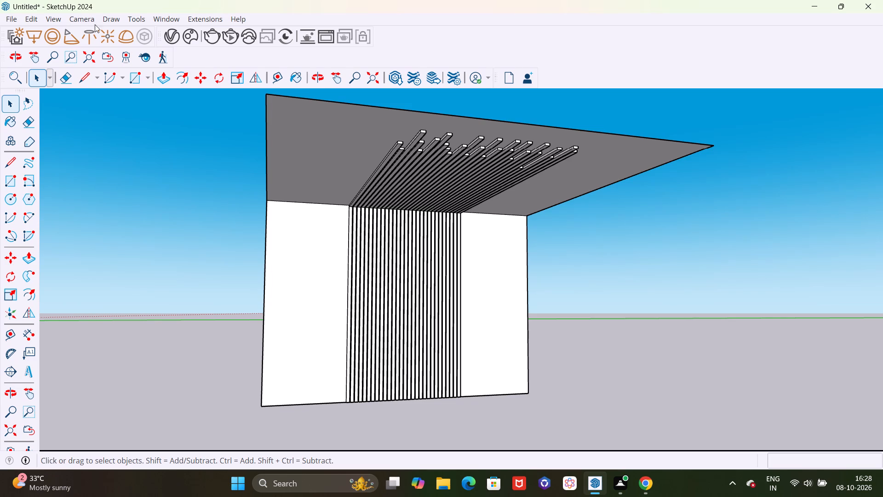
Open the V-Ray Asset Editor and expand its materials library and the selected material's properties.
click(175, 44)
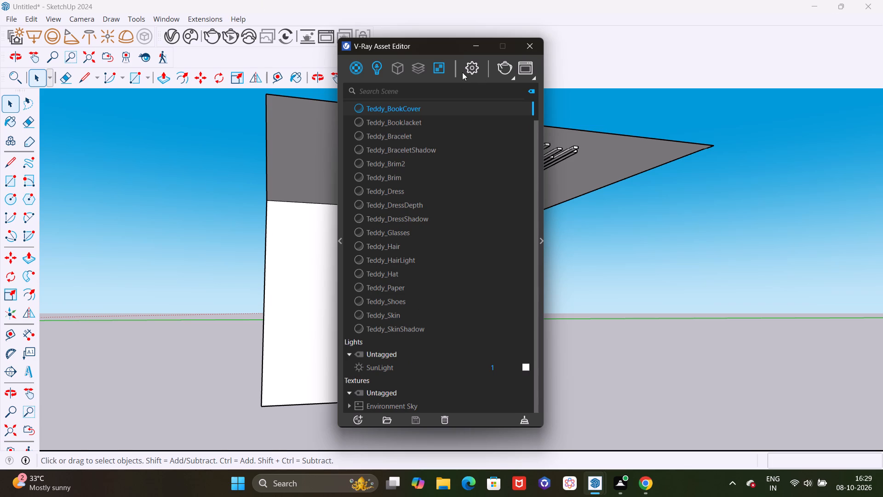
click(343, 249)
click(339, 244)
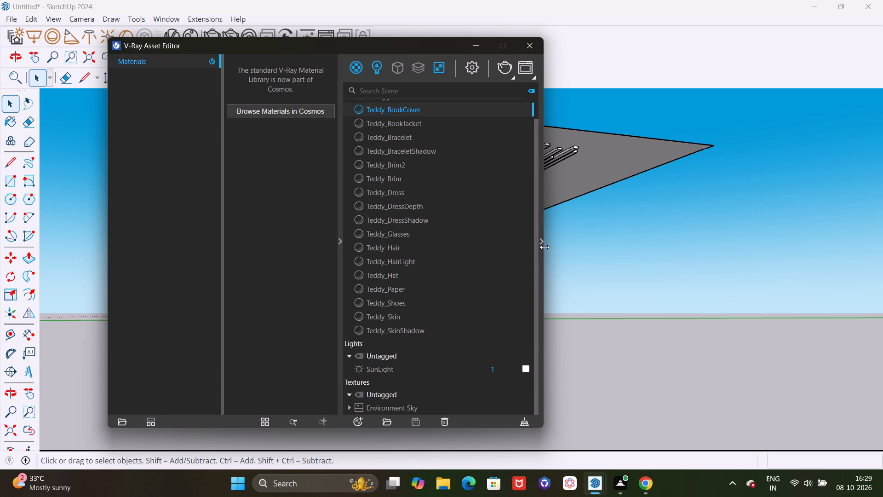
click(540, 247)
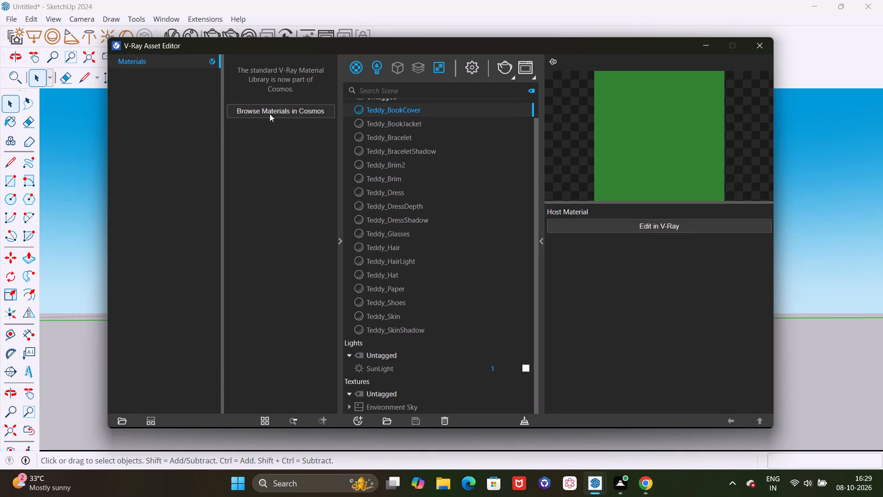
Open the Chaos Cosmos material library from the V-Ray Asset Editor and search it for "wood".
click(269, 114)
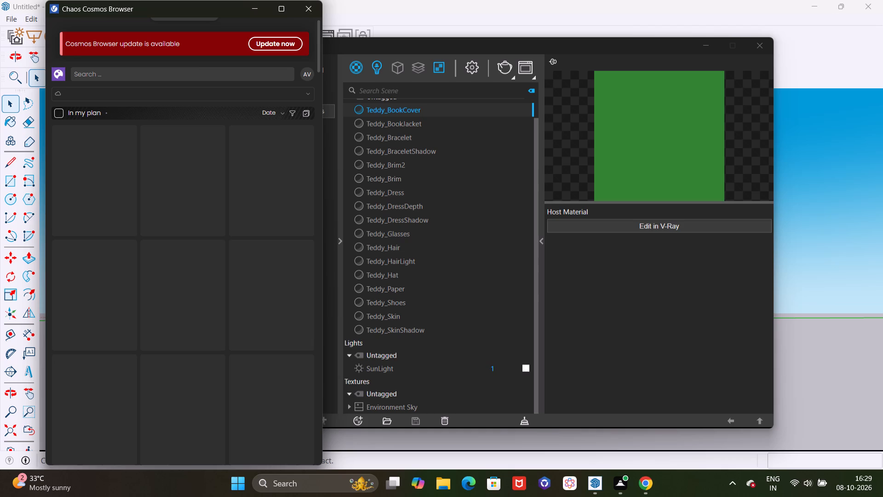
click(59, 78)
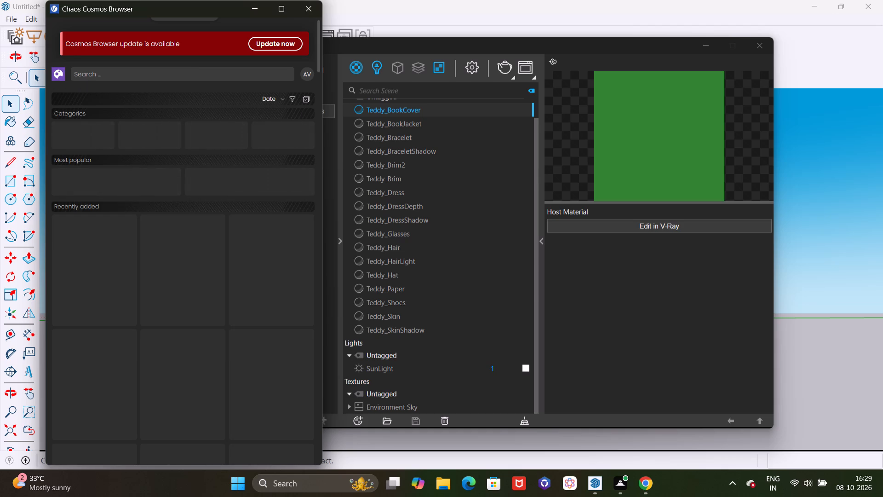
click(93, 76)
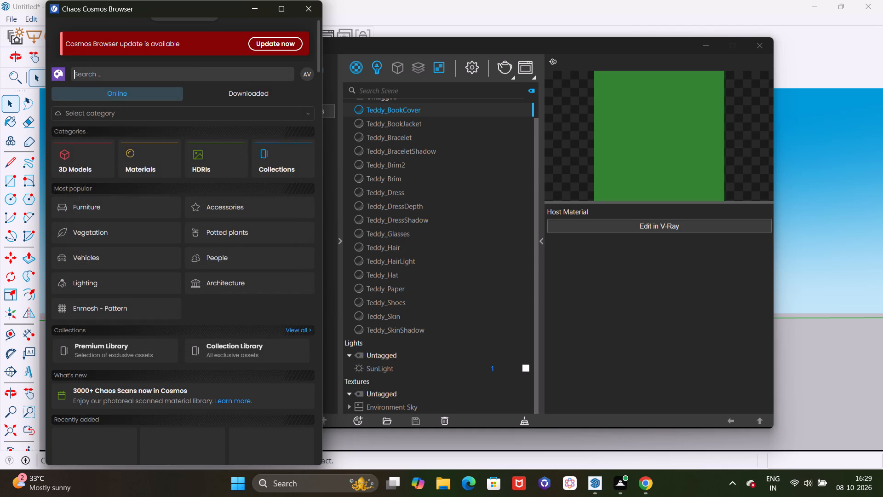
text(wood)
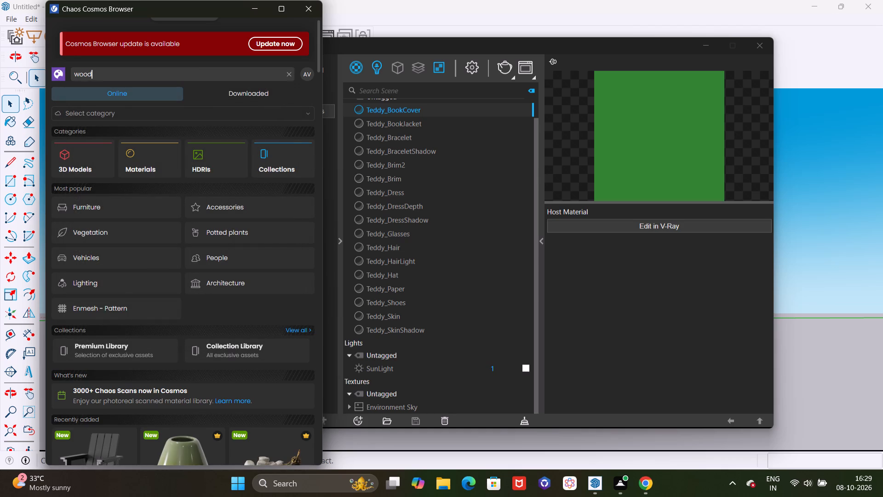
key(Return)
click(95, 76)
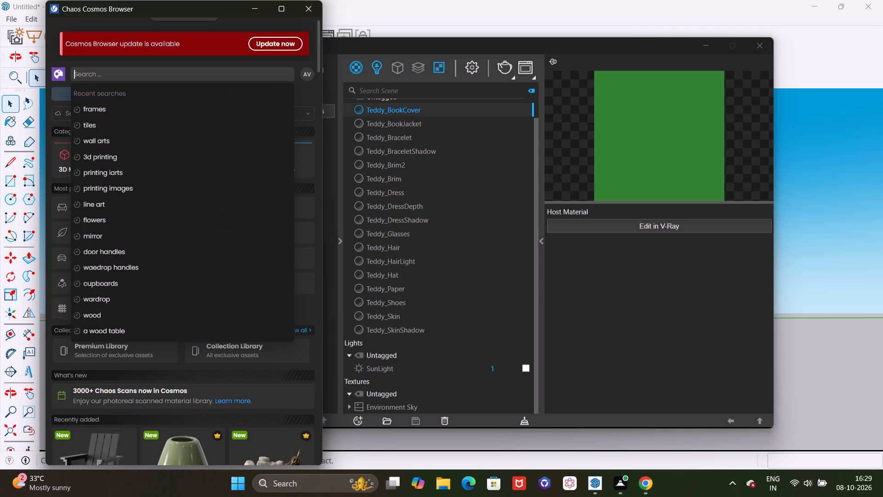
text(wood)
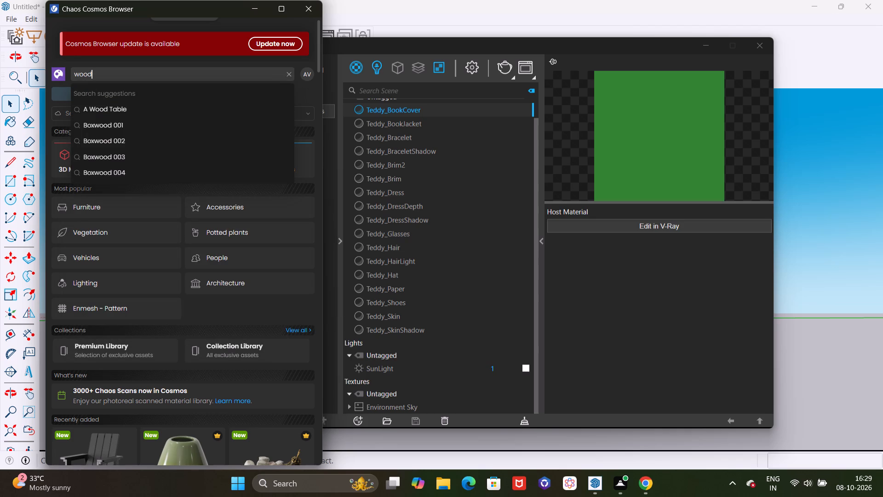
key(Return)
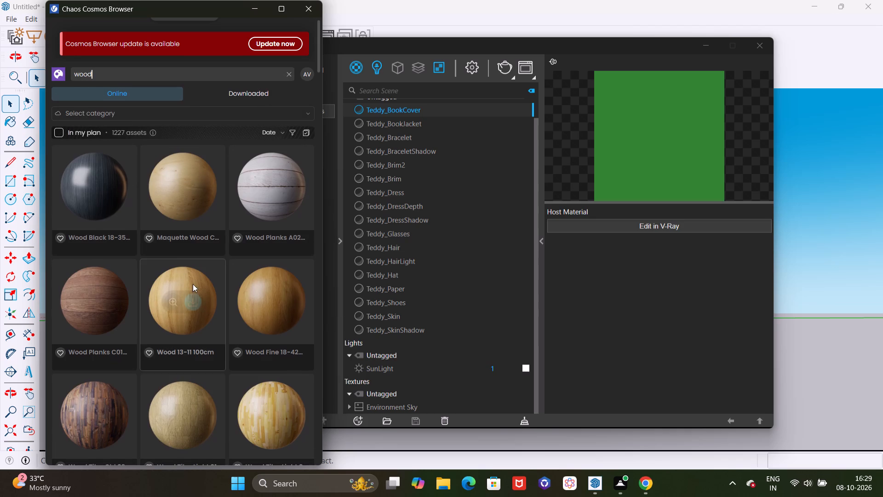
Examine the online wood results, comparing the wood tile, plank, solid wood and flooring finishes.
scroll(193, 284, down, 5)
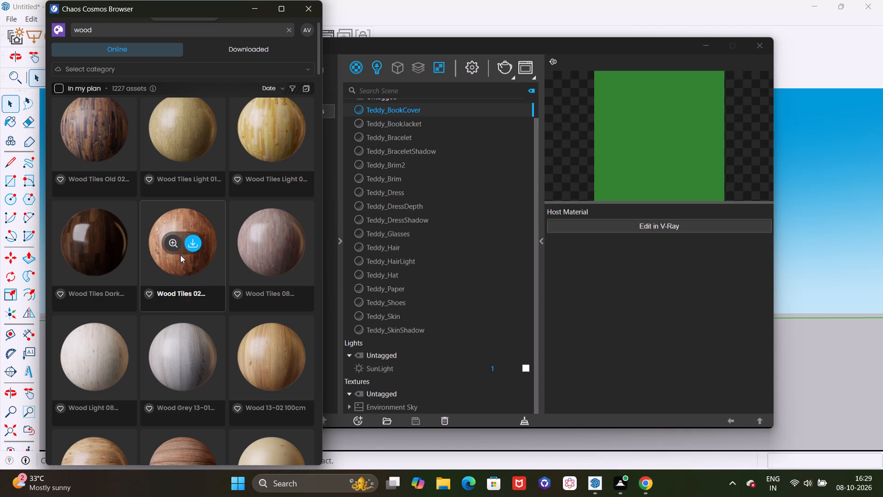
scroll(252, 237, down, 3)
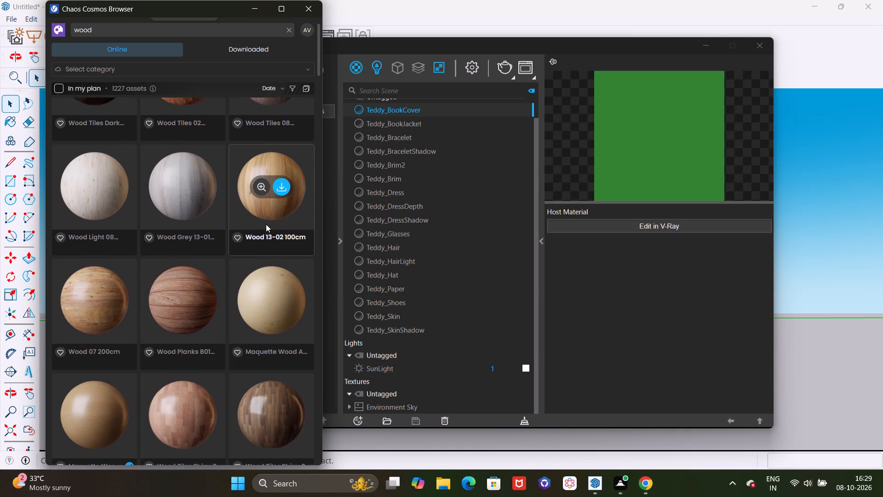
scroll(266, 224, down, 6)
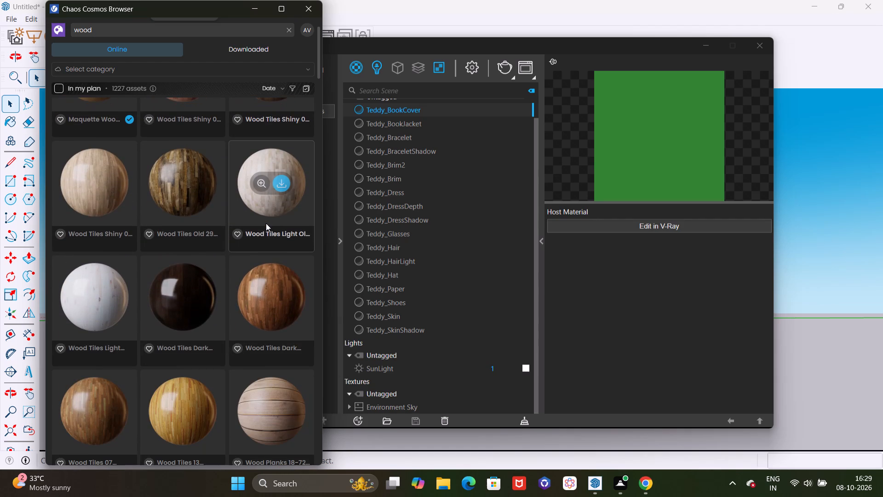
scroll(266, 223, down, 6)
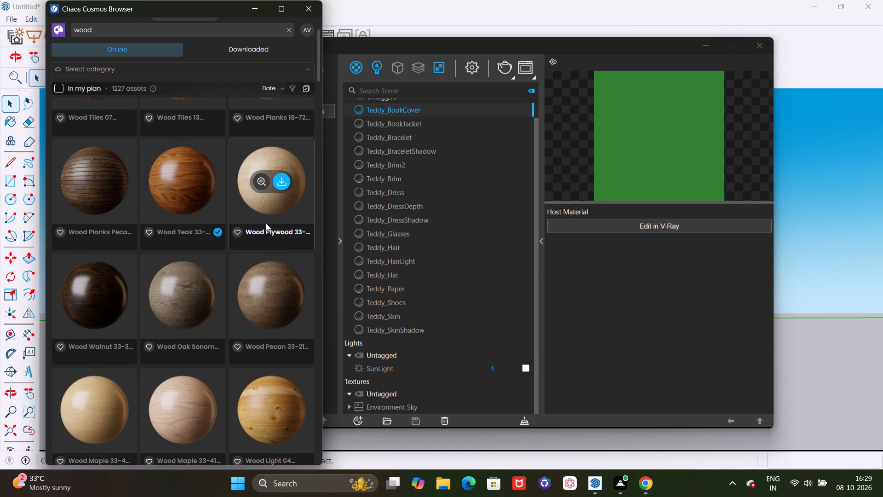
scroll(266, 223, down, 5)
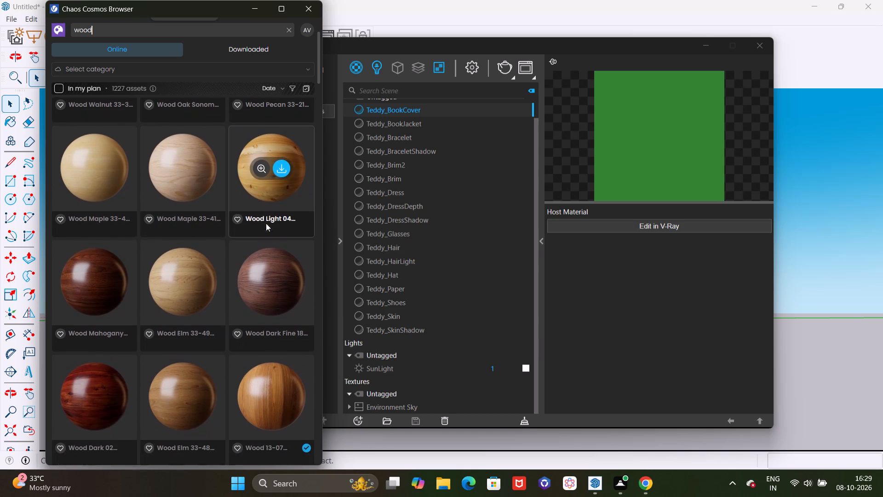
scroll(266, 223, down, 1)
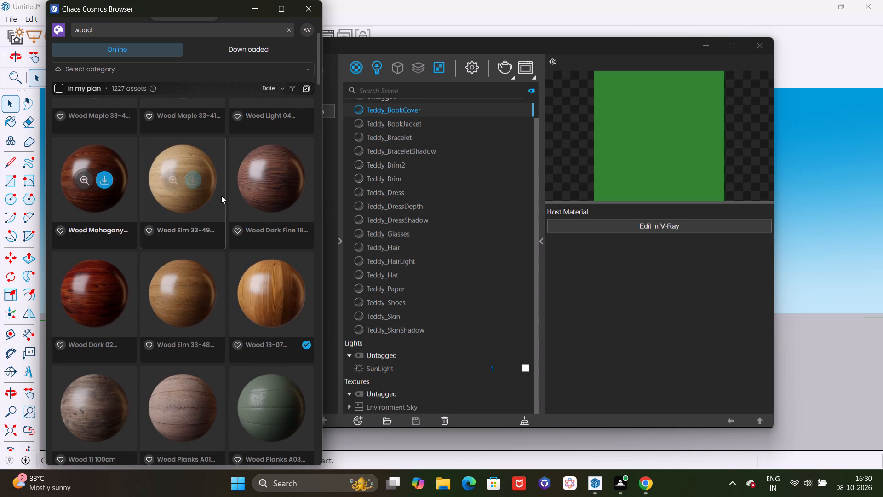
scroll(245, 194, up, 4)
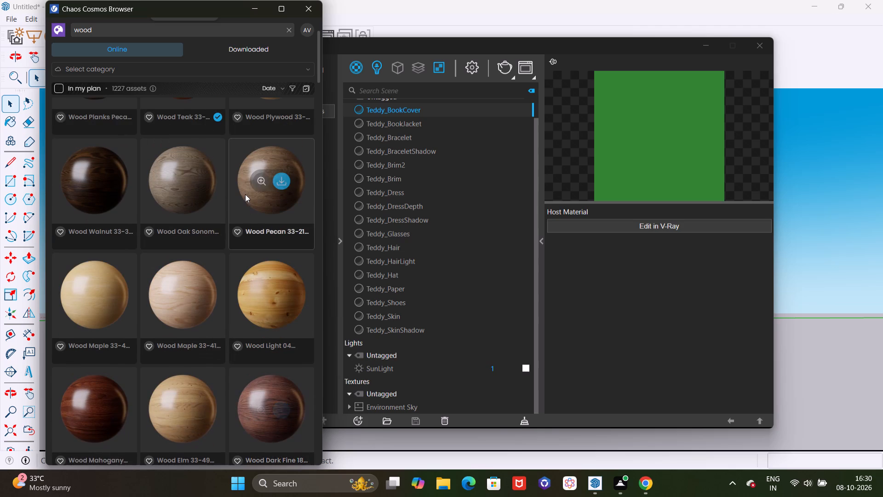
scroll(245, 194, down, 2)
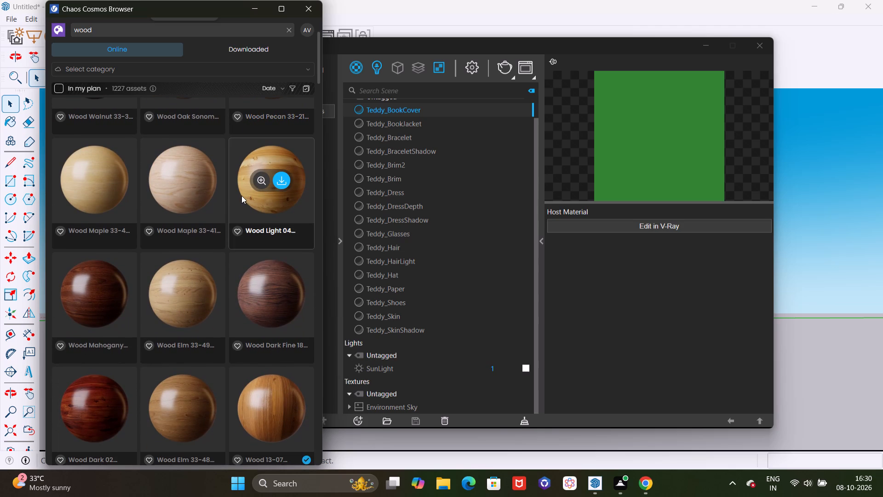
scroll(235, 192, down, 1)
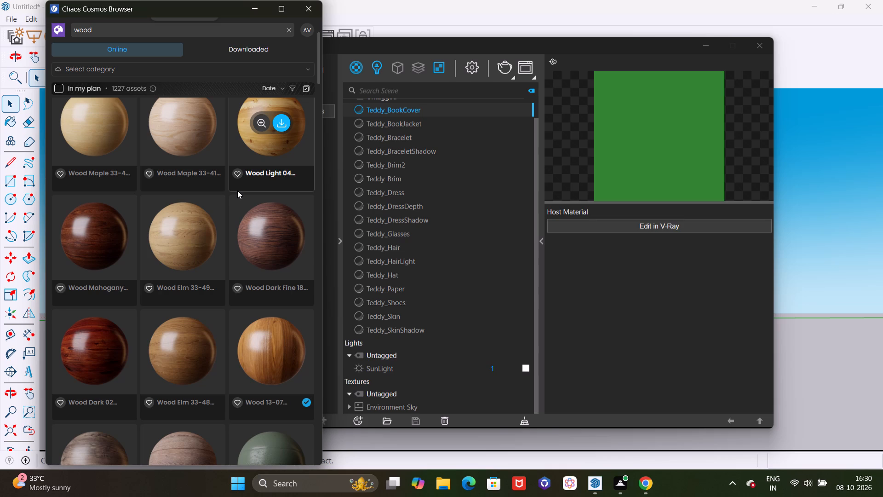
scroll(237, 191, down, 3)
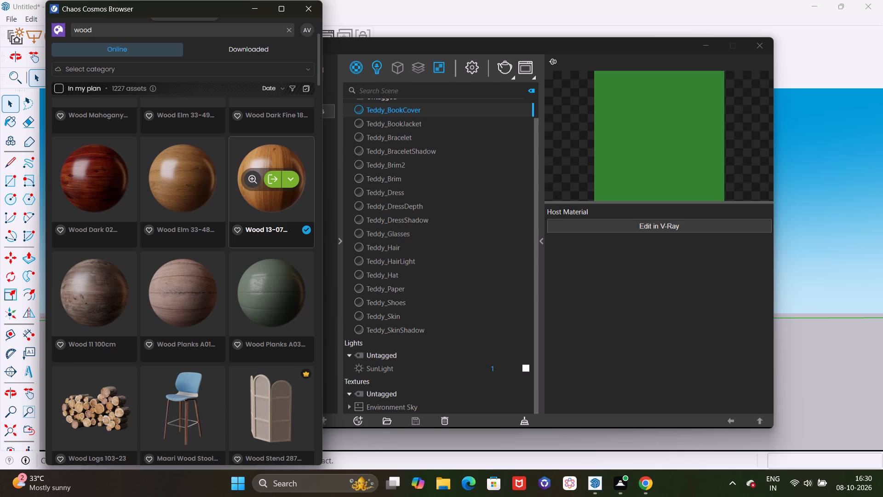
scroll(205, 292, up, 3)
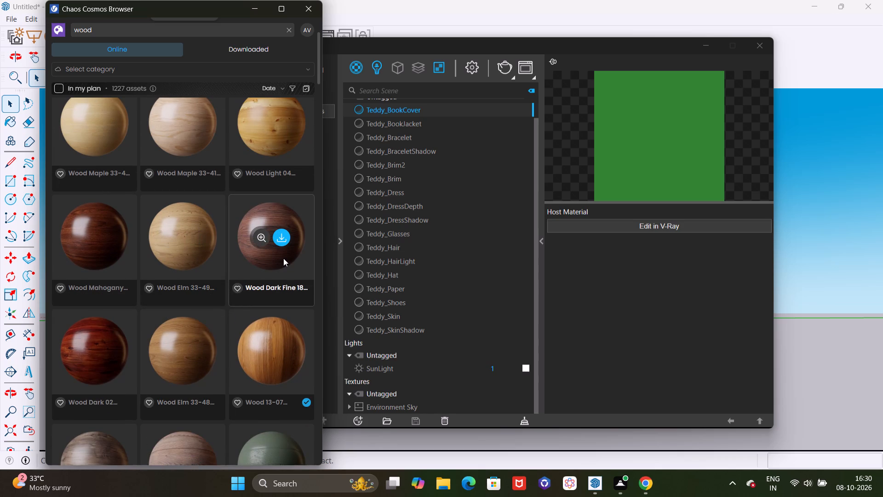
scroll(278, 269, down, 2)
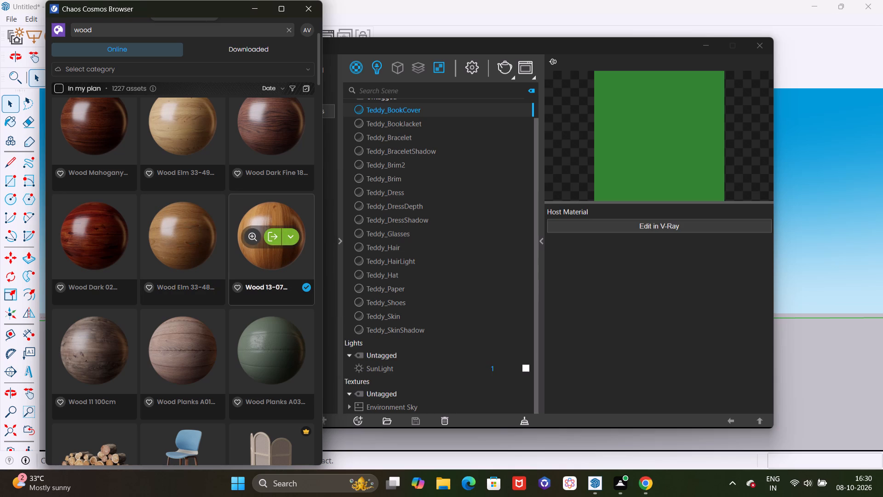
scroll(242, 270, down, 2)
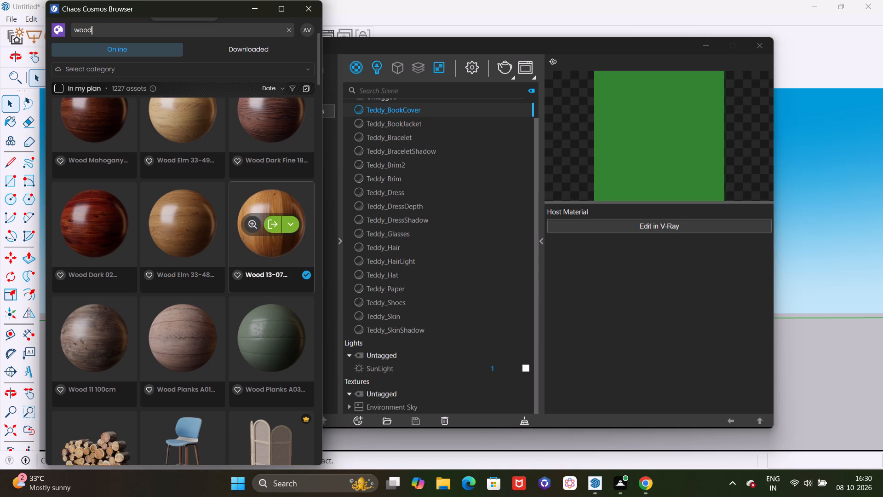
scroll(242, 271, down, 6)
scroll(243, 273, up, 2)
scroll(243, 273, down, 5)
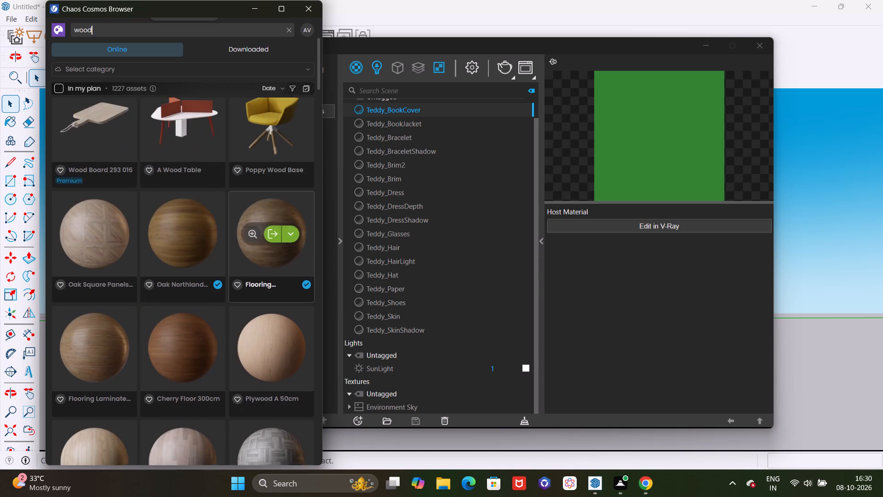
scroll(243, 273, down, 1)
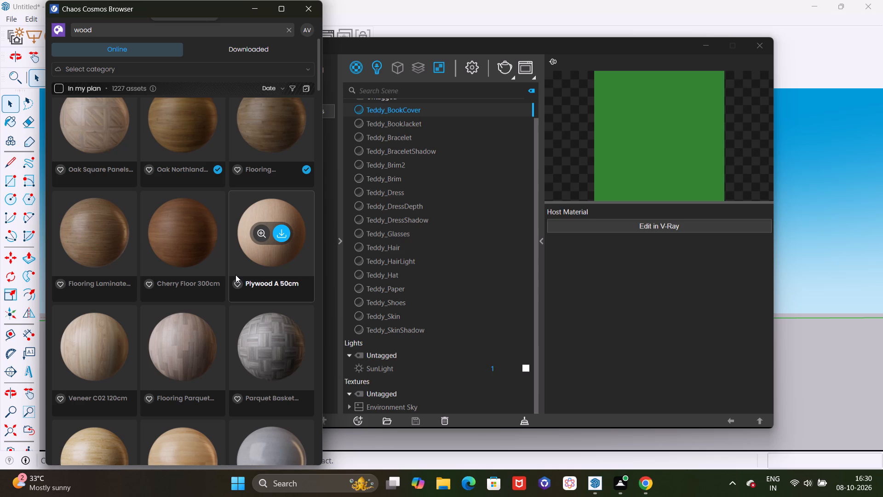
scroll(233, 233, up, 4)
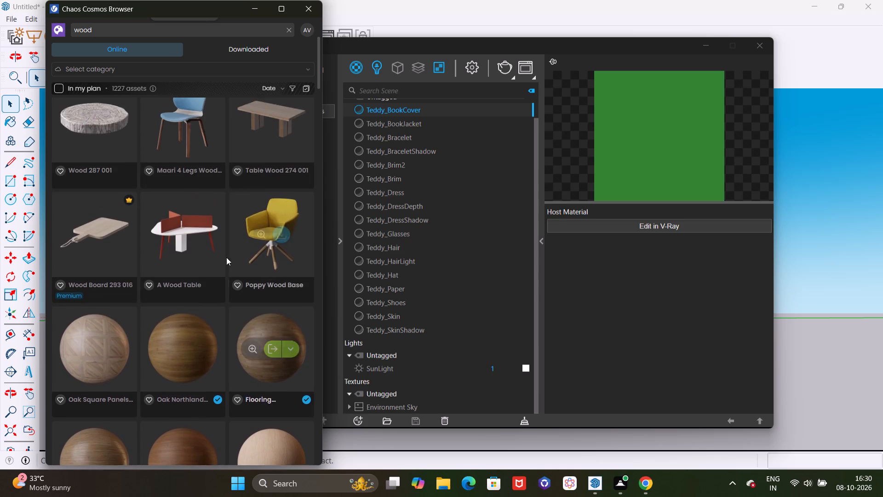
Find the Cherry Highgloss material among the flooring and veneer finishes in the wood results and download it.
scroll(218, 292, down, 11)
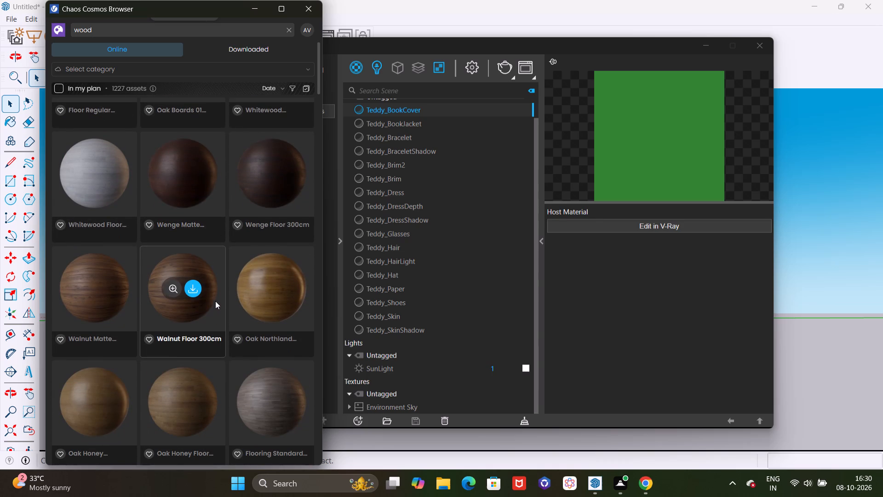
scroll(207, 307, down, 2)
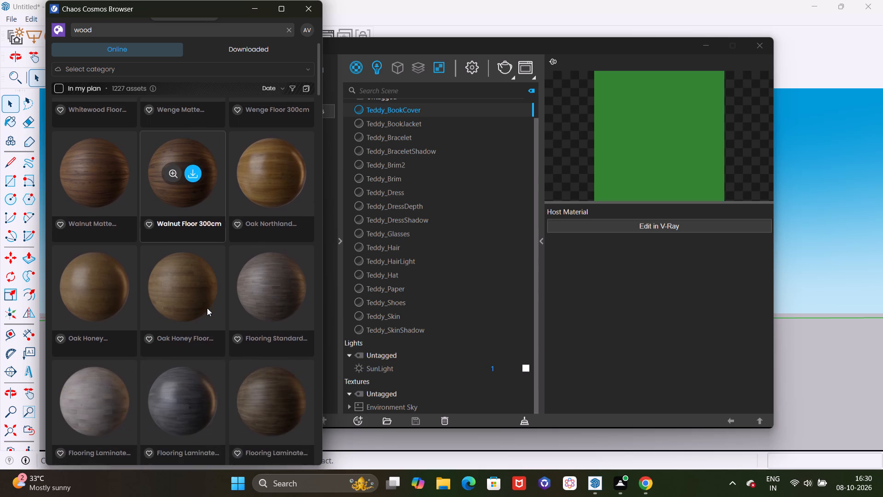
scroll(207, 308, down, 17)
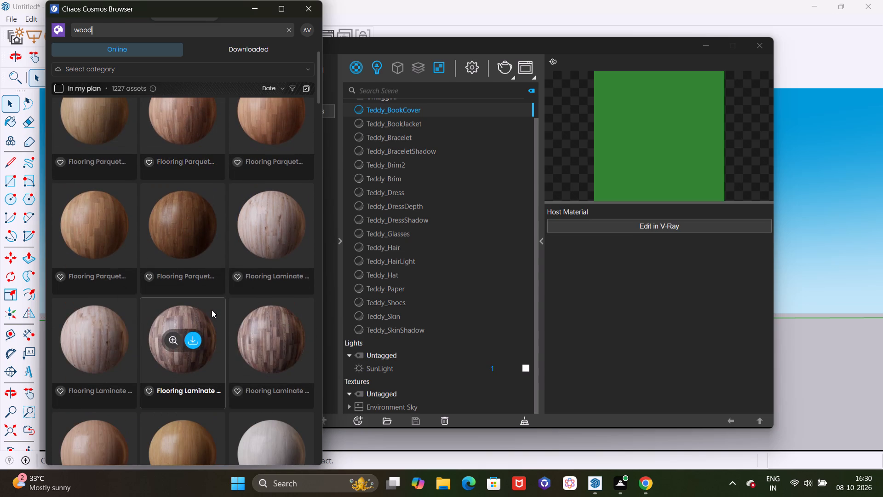
scroll(212, 309, down, 4)
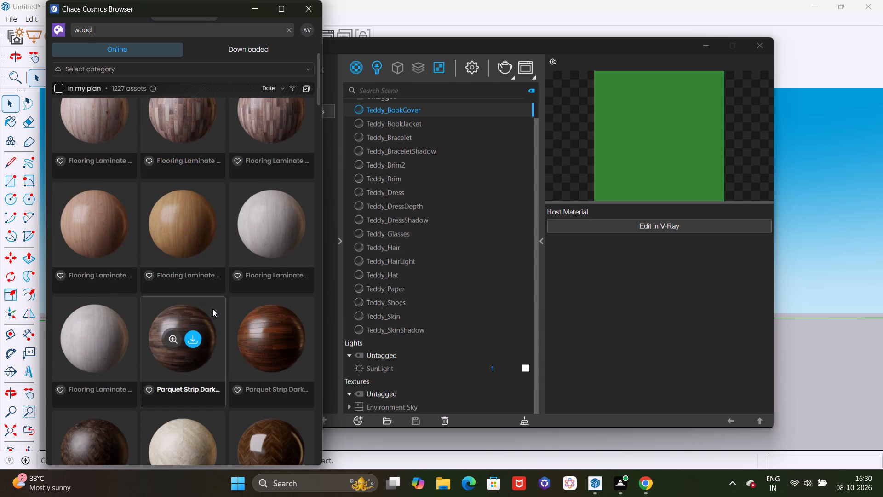
scroll(212, 309, down, 3)
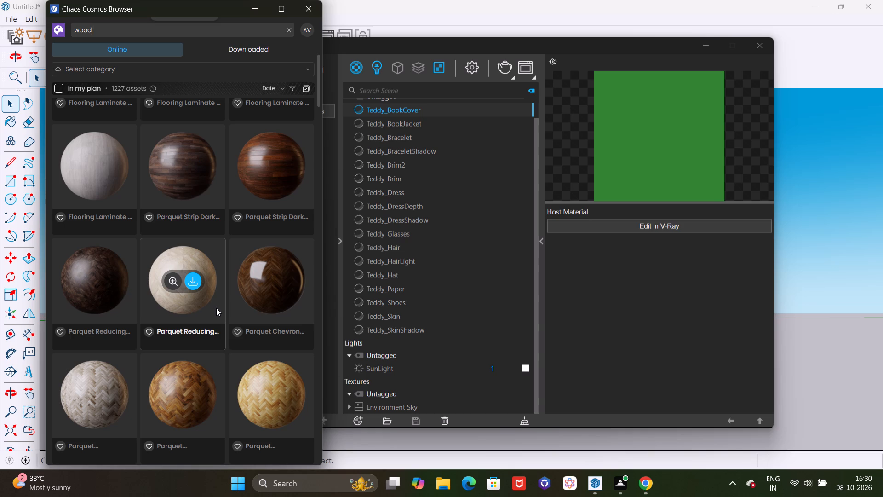
scroll(167, 293, down, 15)
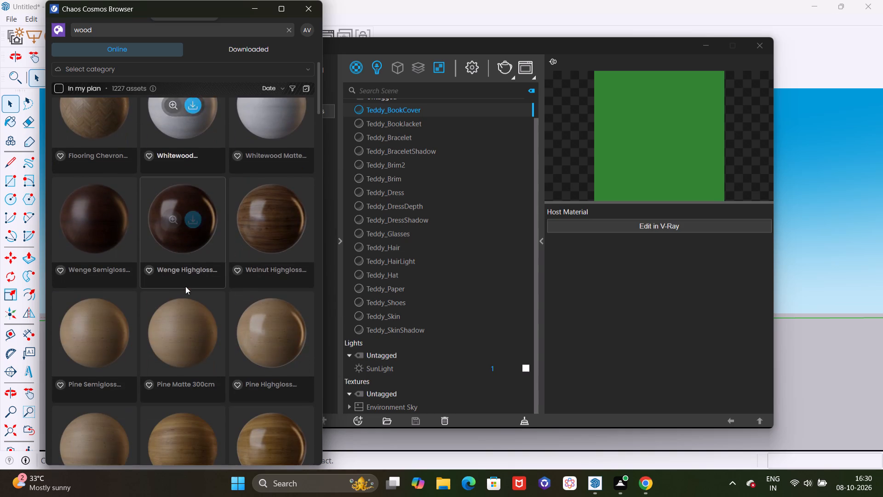
scroll(185, 286, down, 8)
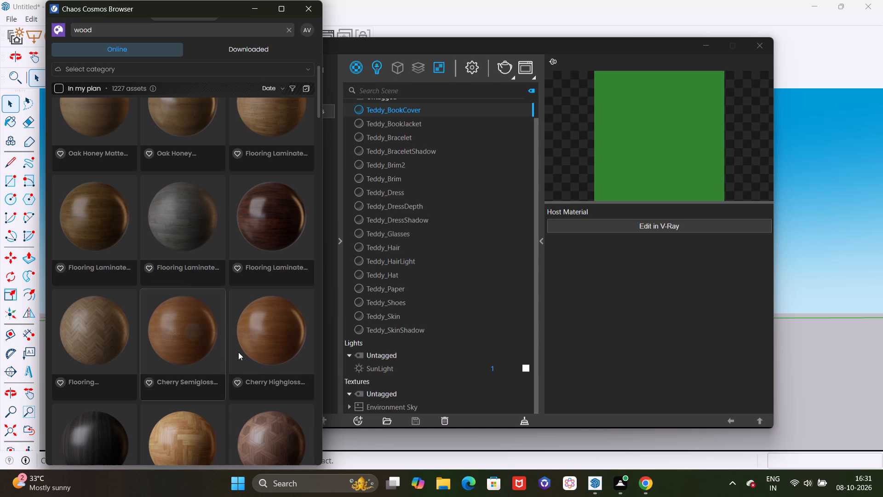
click(278, 336)
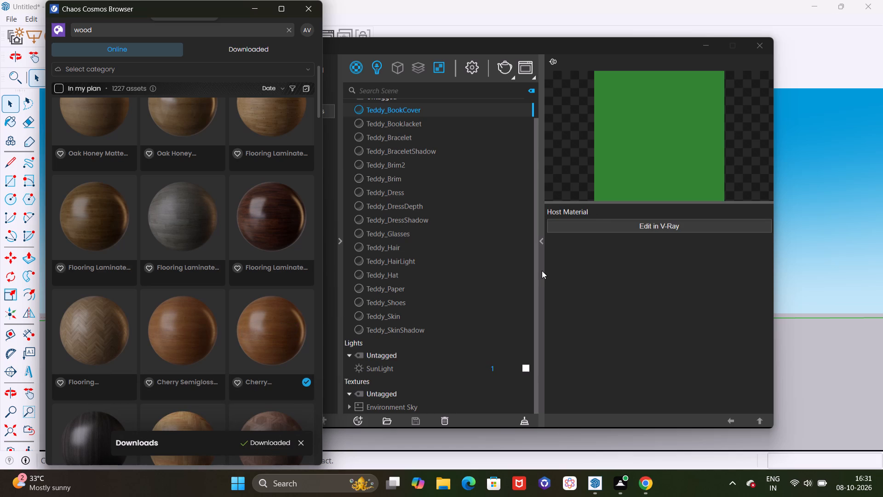
Check the downloaded wood materials, including the cherry one, and return to the online wood results.
click(257, 46)
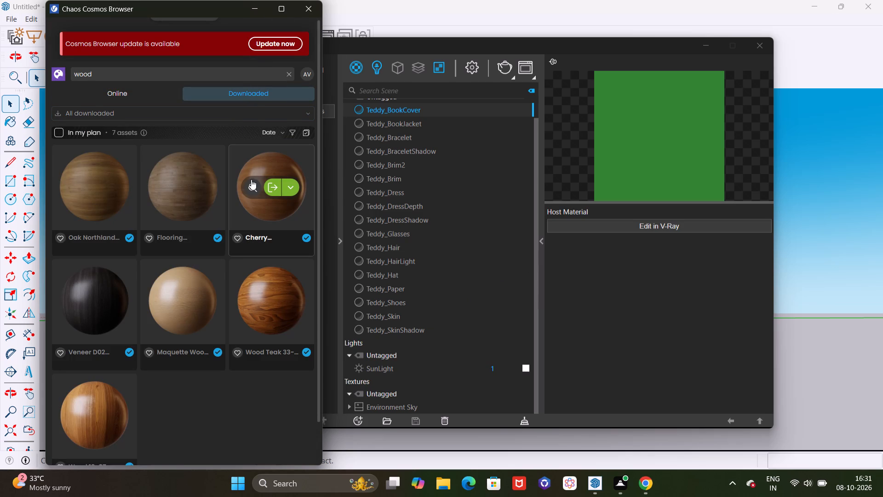
scroll(211, 199, down, 4)
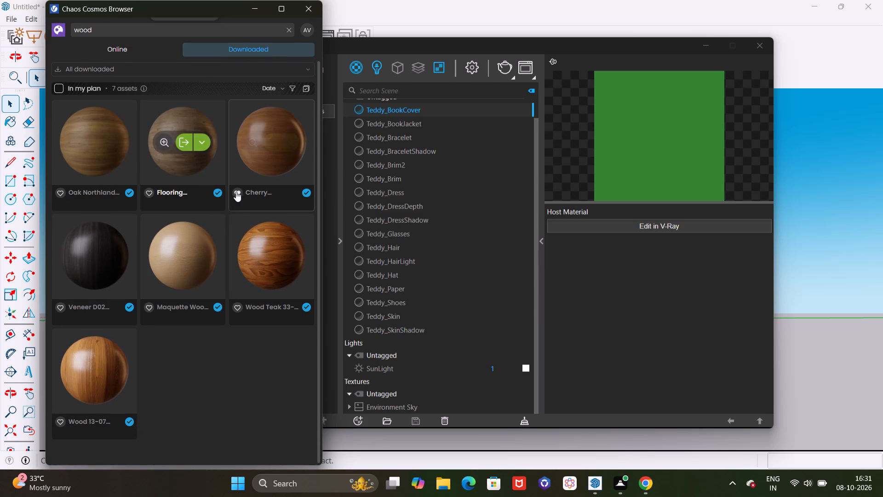
scroll(239, 184, down, 1)
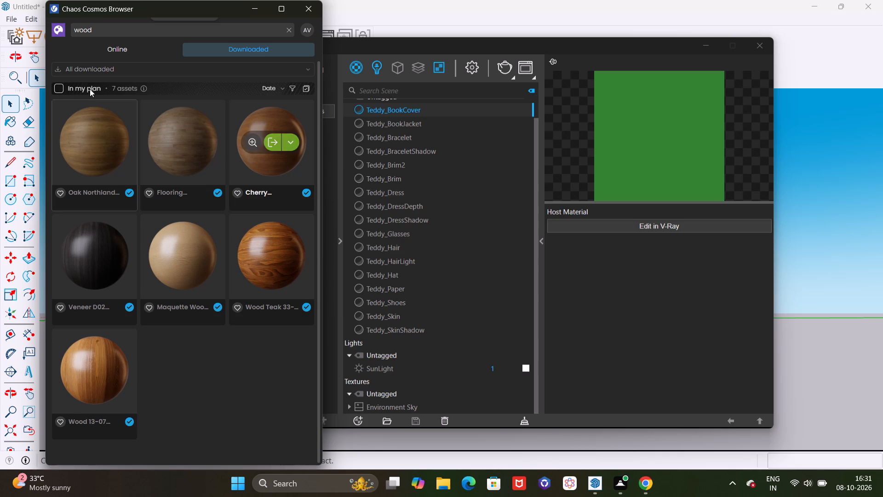
click(119, 49)
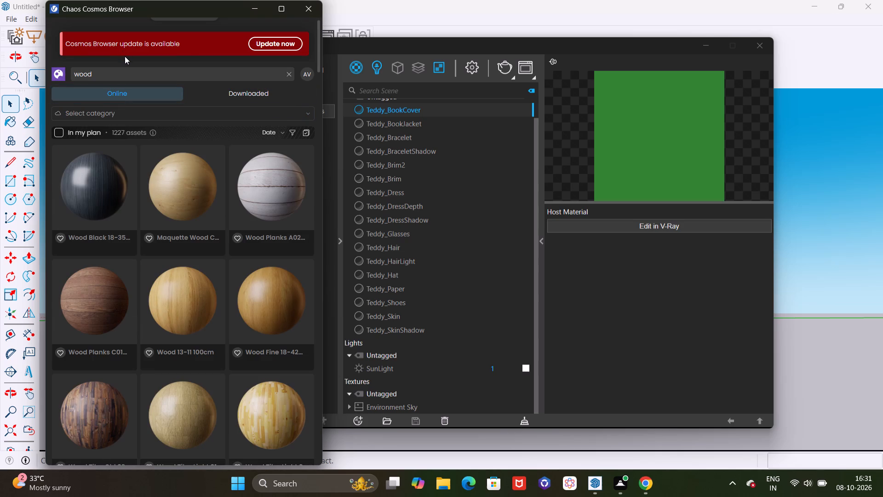
Import the downloaded Cherry Highgloss wood material from the Cosmos library into the scene.
click(231, 96)
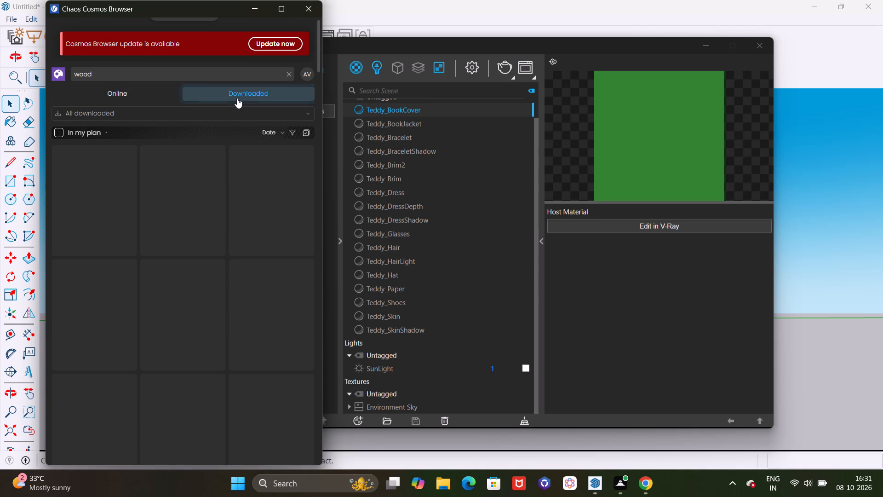
scroll(227, 223, down, 2)
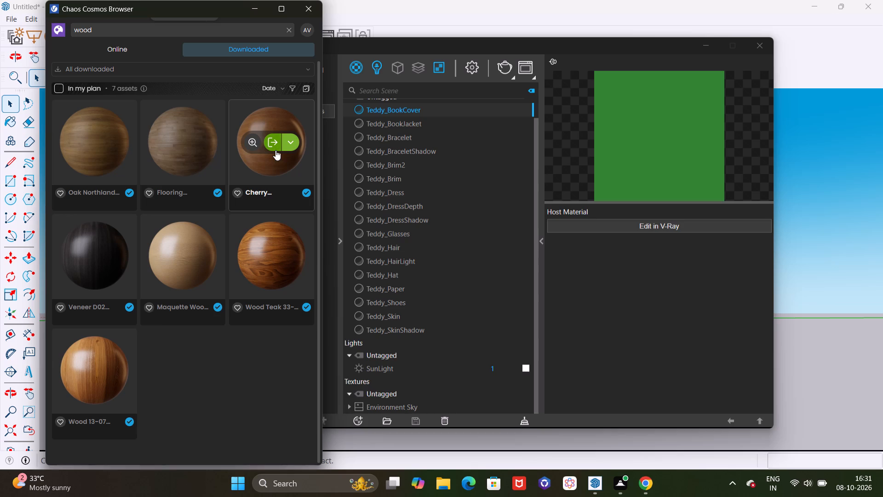
click(275, 150)
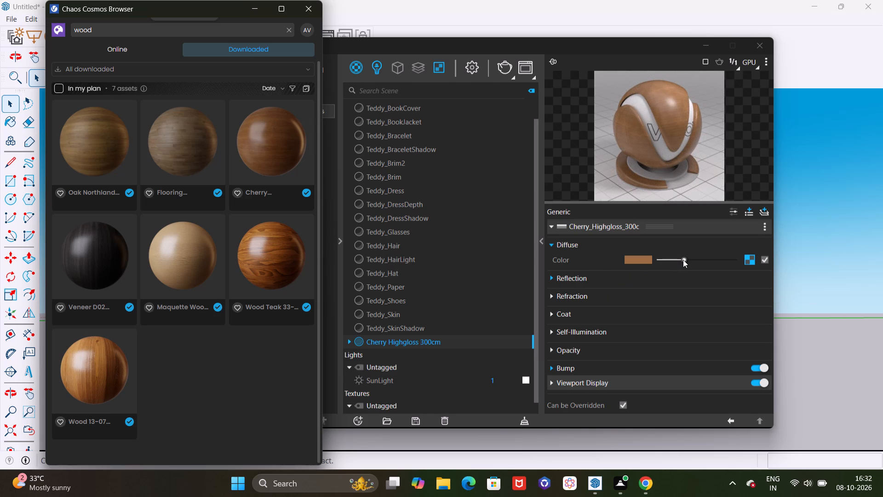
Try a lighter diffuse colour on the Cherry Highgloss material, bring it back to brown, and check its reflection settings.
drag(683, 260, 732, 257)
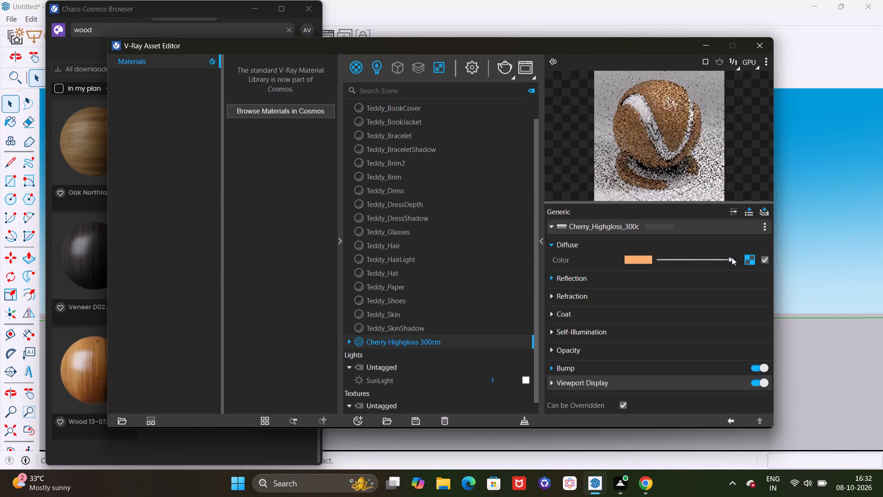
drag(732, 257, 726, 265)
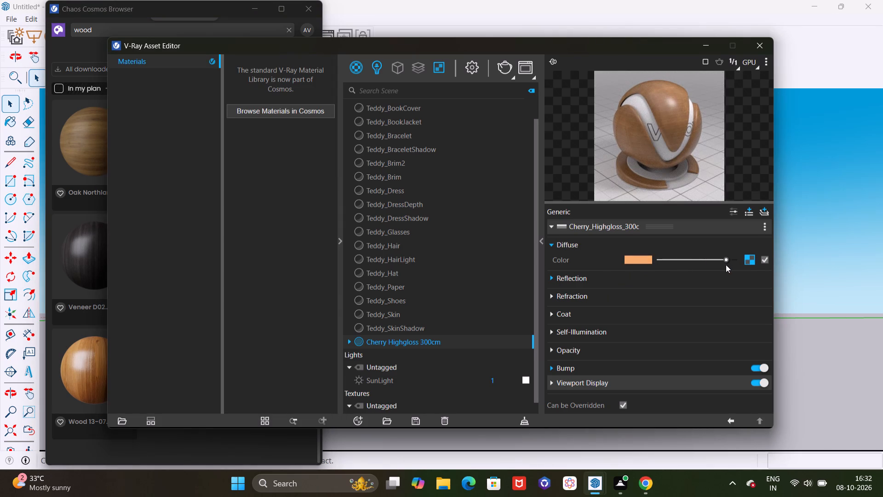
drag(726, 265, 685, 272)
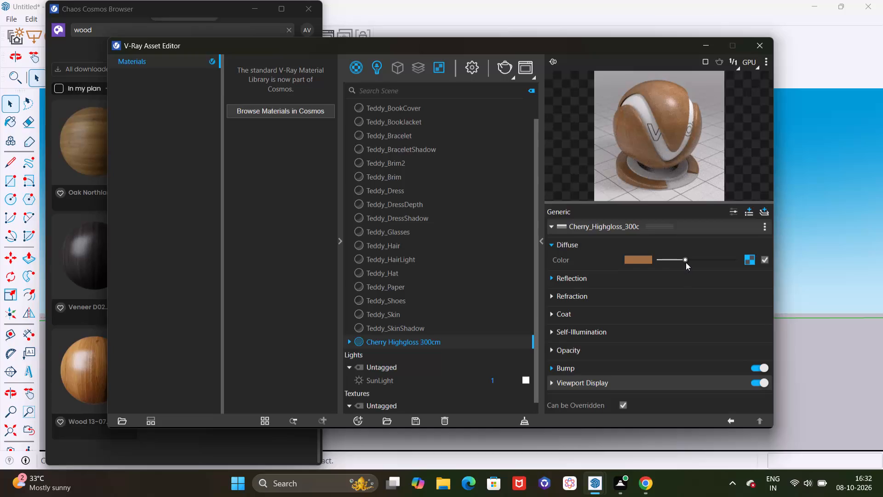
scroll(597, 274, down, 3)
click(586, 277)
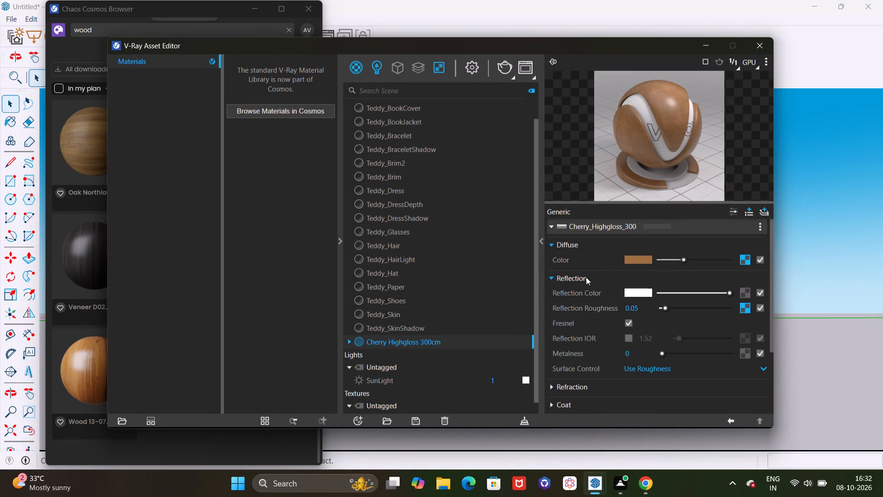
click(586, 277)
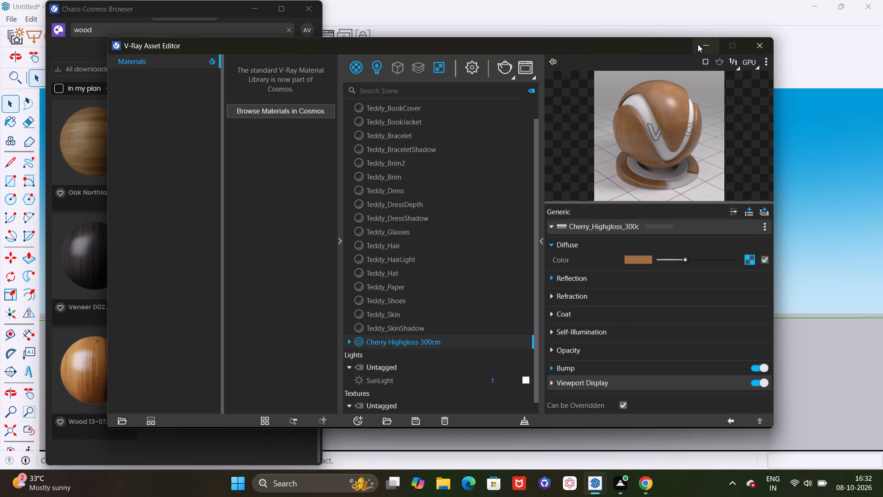
Show SketchUp's Default Tray with its Materials section and make Cherry Highgloss 300cm the active paint material.
click(698, 45)
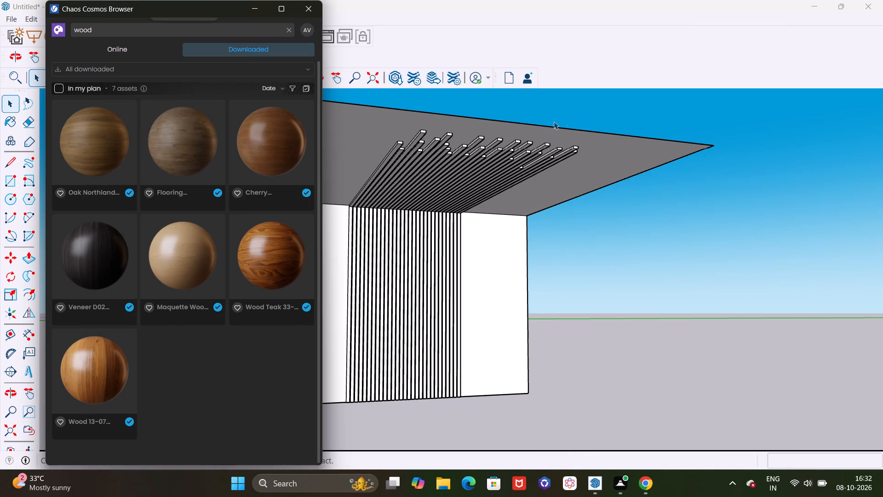
click(257, 13)
click(173, 17)
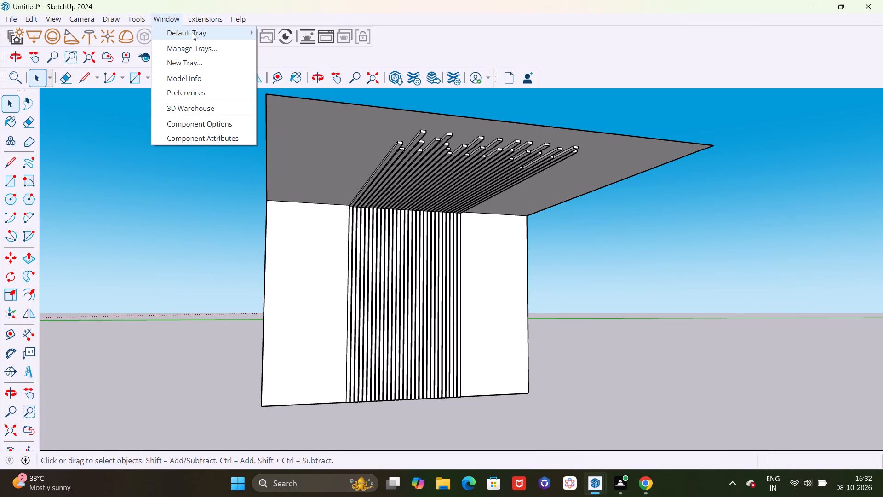
click(192, 32)
click(284, 29)
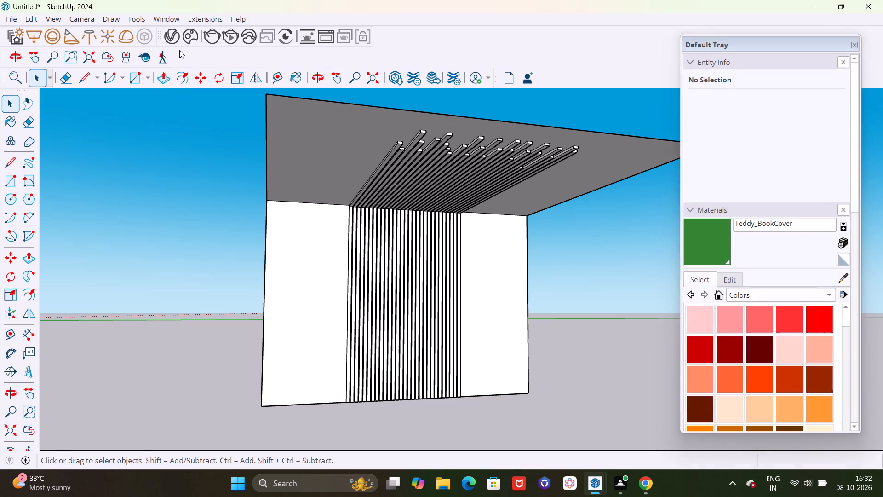
click(173, 39)
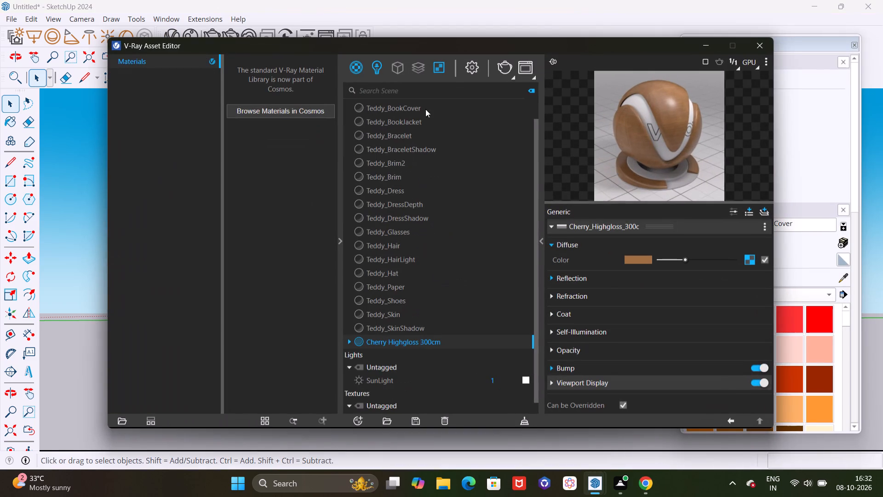
drag(614, 45, 483, 50)
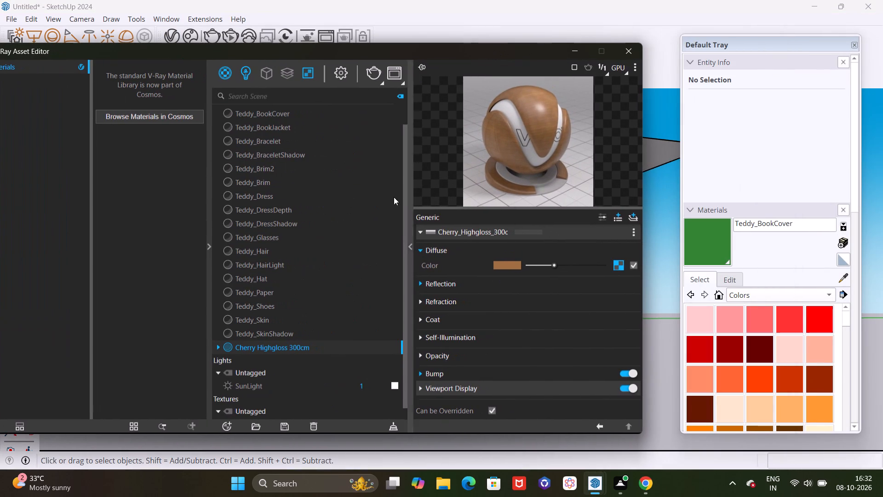
click(352, 350)
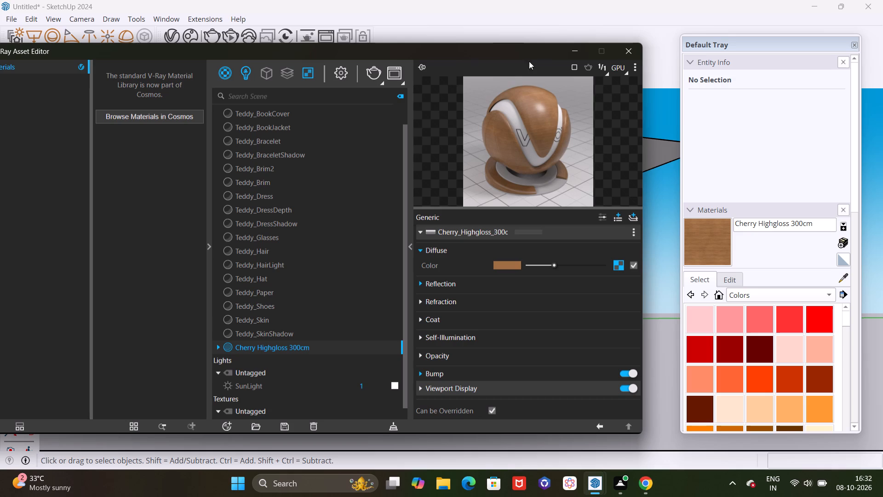
click(574, 53)
click(705, 239)
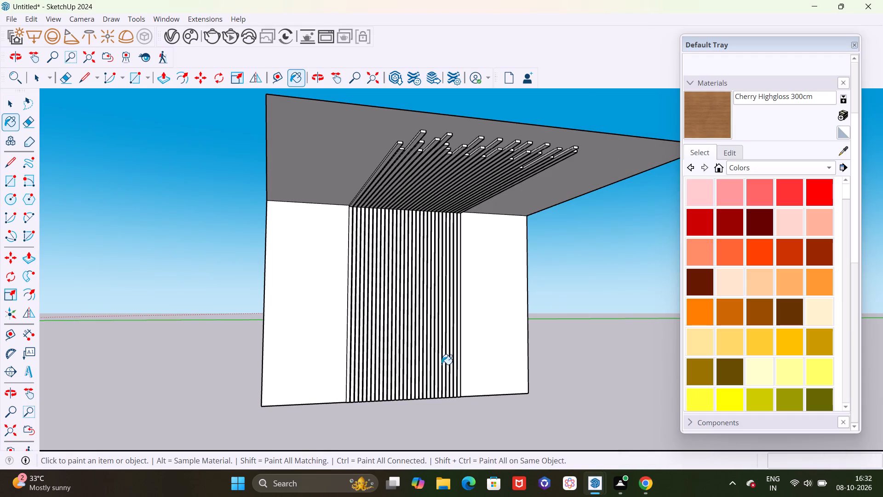
Paint the narrow and wide faces of the first four wall strips, from the strip panel's left edge, with Cherry Highgloss 300cm.
scroll(358, 371, up, 5)
scroll(358, 368, up, 20)
scroll(358, 368, up, 1)
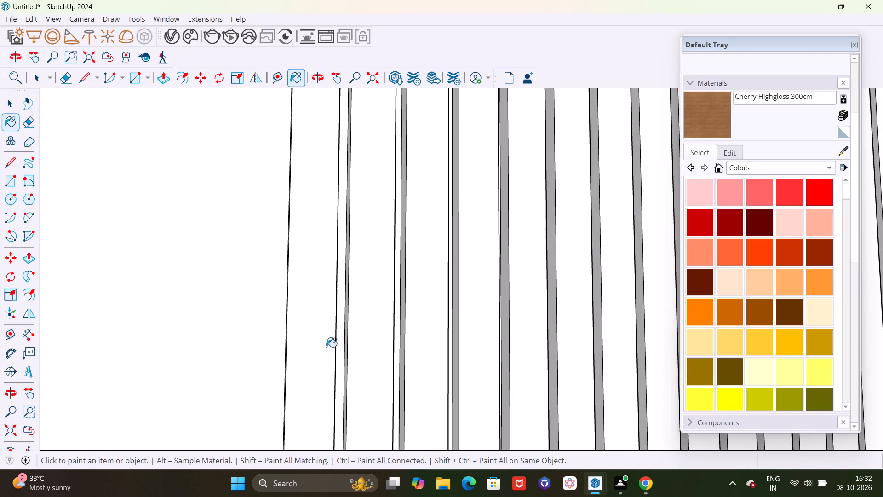
scroll(326, 347, up, 1)
scroll(326, 347, down, 4)
middle_drag(326, 347, 455, 361)
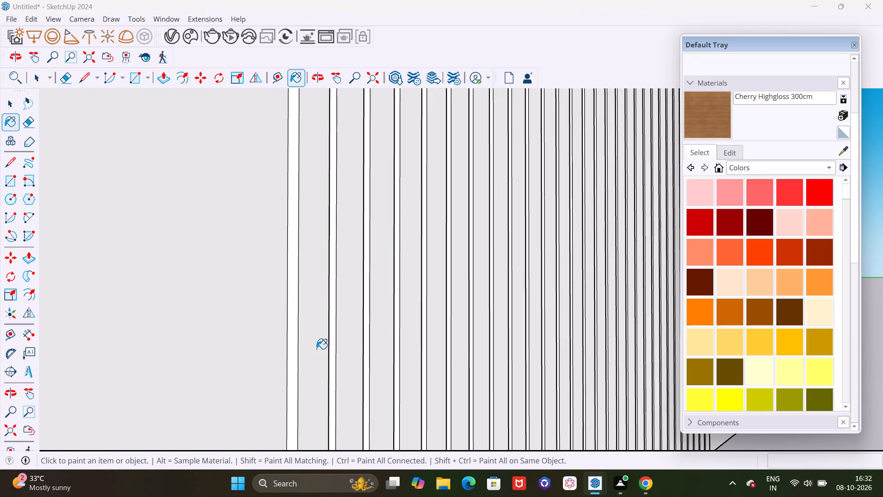
scroll(316, 349, up, 5)
click(303, 340)
click(277, 346)
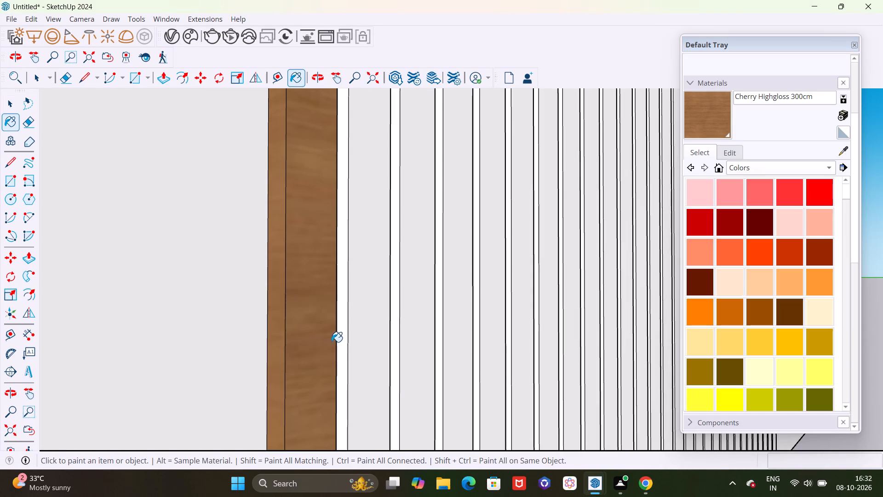
click(342, 342)
click(354, 341)
click(394, 341)
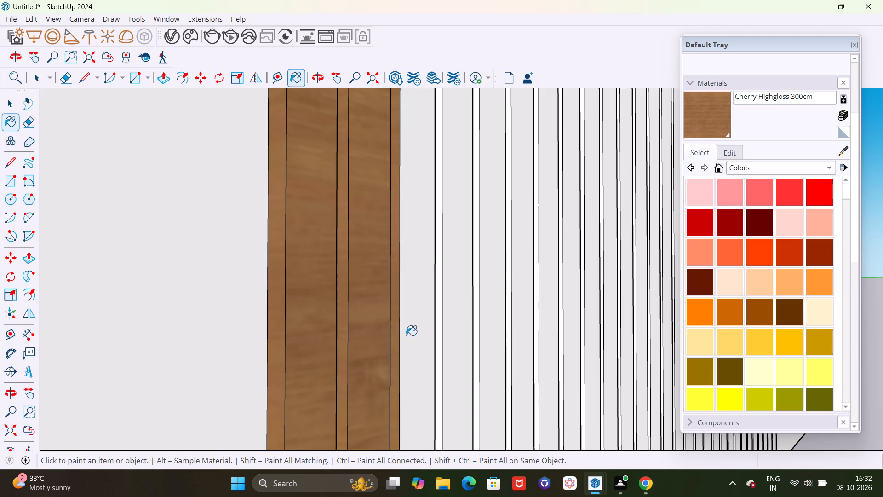
click(415, 331)
click(439, 340)
click(449, 335)
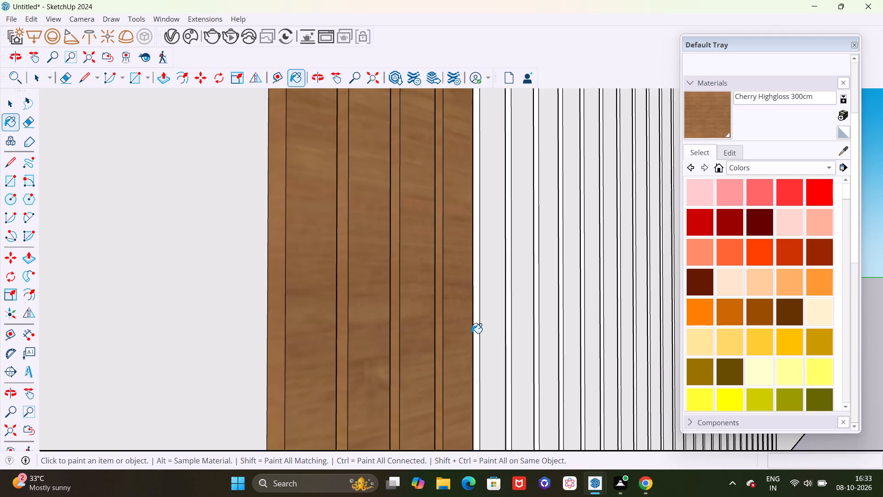
Continue painting Cherry Highgloss 300cm on the narrow and wide faces of the next six wall strips to the right.
click(472, 333)
click(476, 333)
click(486, 326)
click(508, 327)
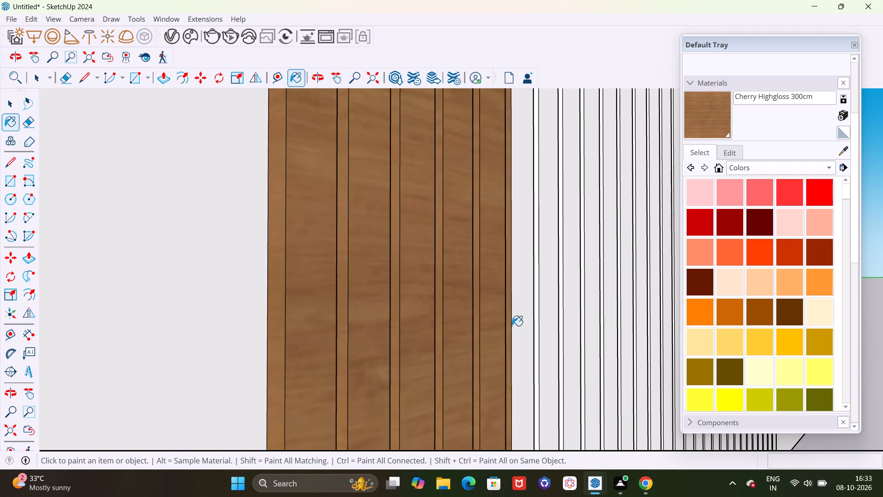
click(516, 322)
click(535, 322)
click(540, 322)
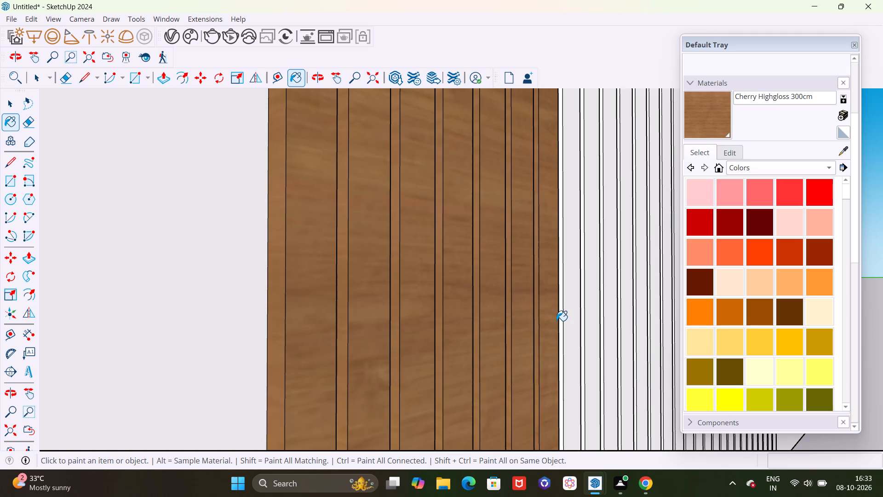
click(561, 321)
drag(567, 321, 573, 321)
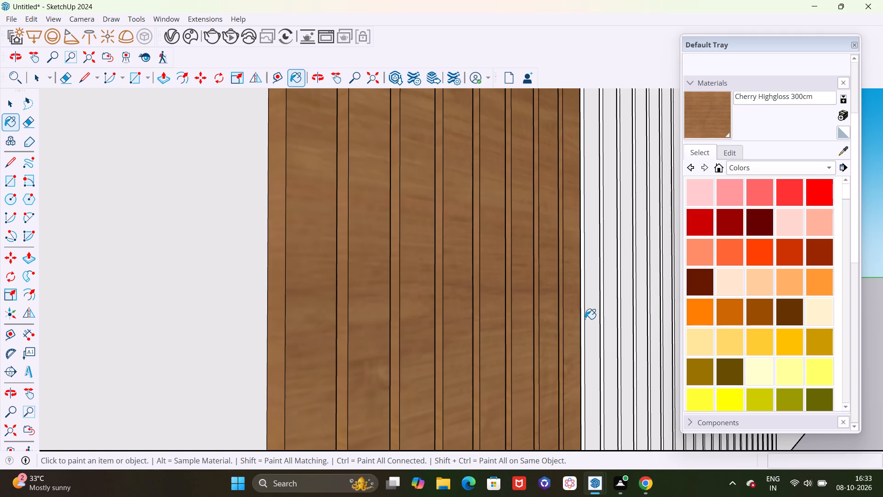
click(585, 323)
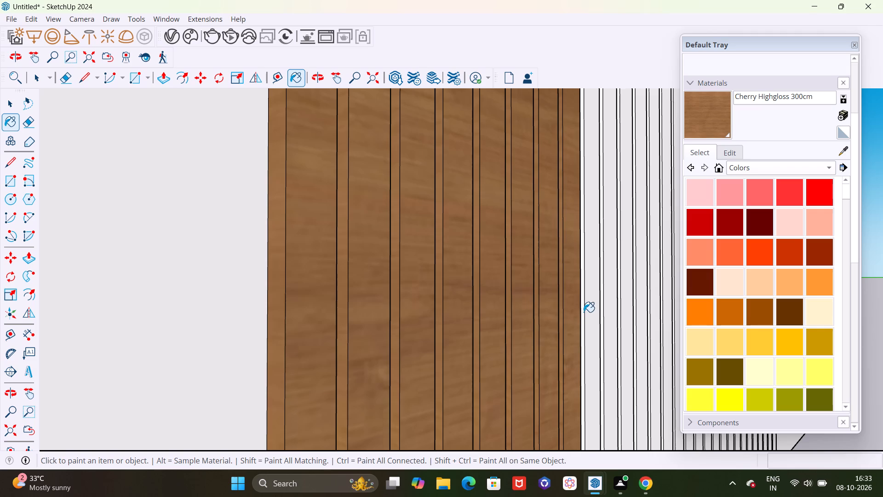
click(584, 312)
click(589, 311)
click(603, 307)
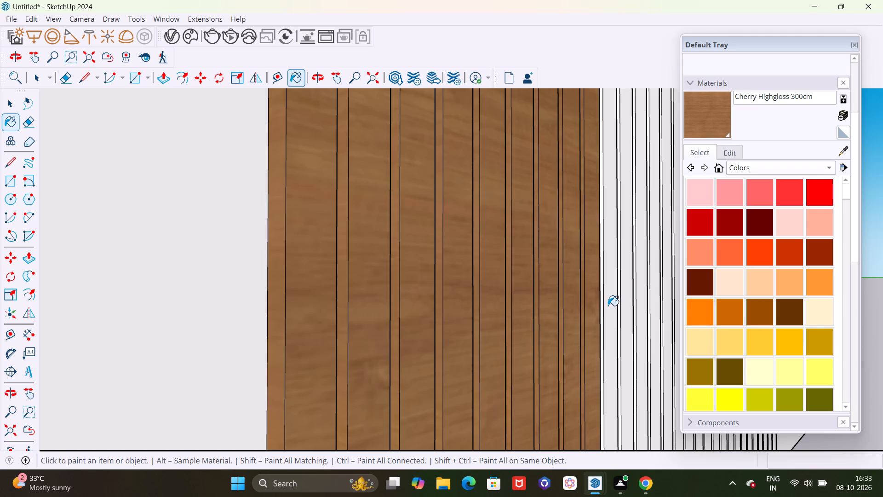
click(608, 306)
click(602, 312)
Paint the next few unpainted wall strips, including their narrow side faces, with Cherry Highgloss 300cm.
scroll(271, 337, down, 3)
scroll(230, 341, down, 9)
scroll(495, 330, up, 5)
scroll(359, 327, up, 7)
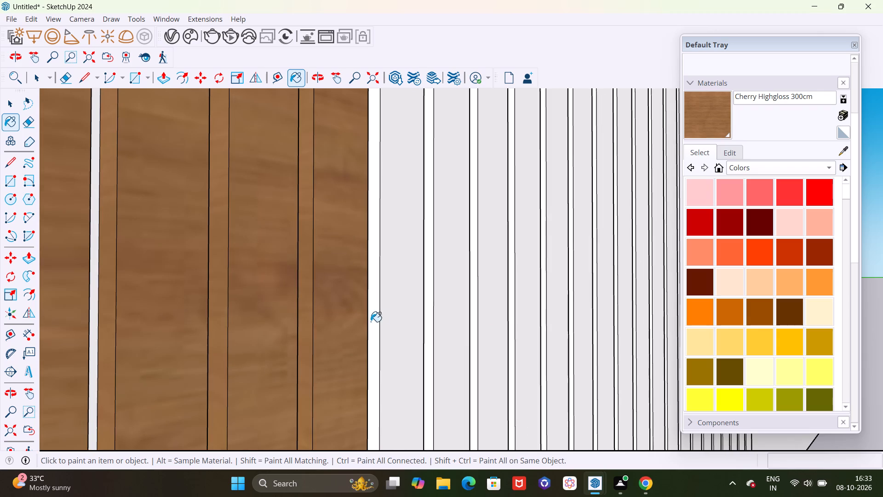
click(375, 326)
click(397, 322)
click(432, 322)
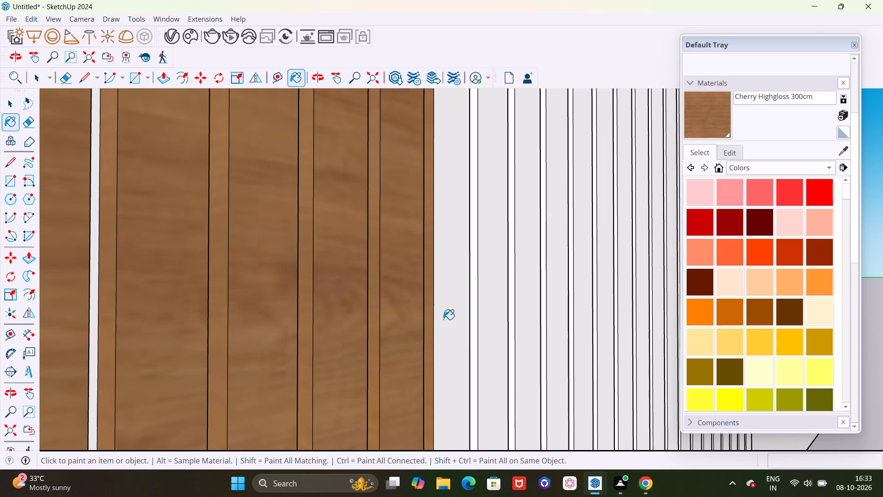
click(443, 319)
click(475, 319)
click(484, 317)
click(513, 314)
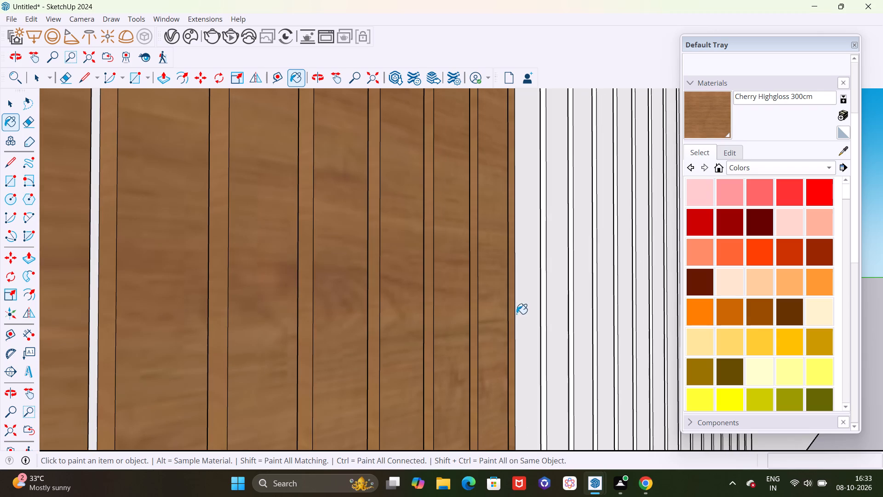
Extend the Cherry Highgloss 300cm paint across the following closely spaced strip faces towards the panel's right end.
click(516, 314)
click(543, 314)
click(554, 311)
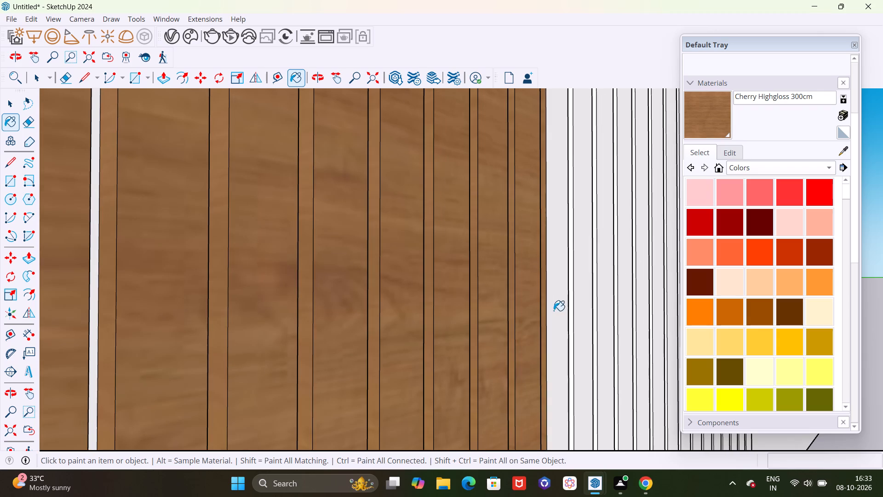
click(571, 313)
click(580, 311)
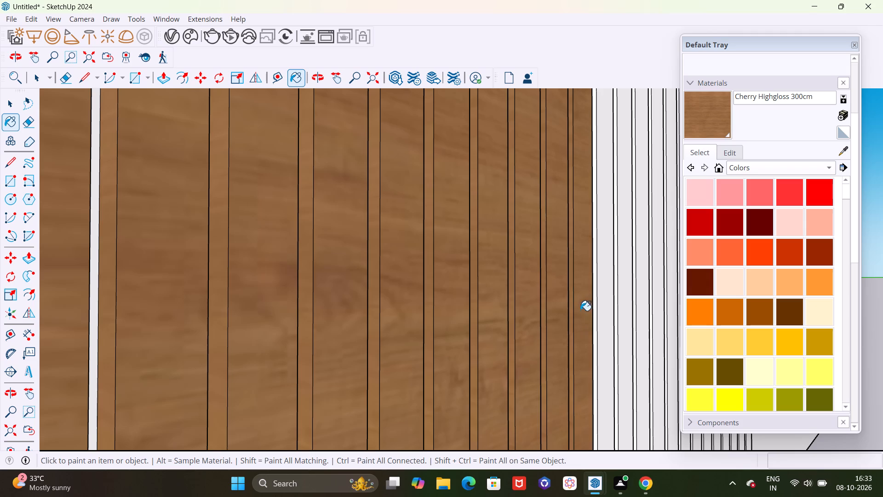
click(596, 309)
click(604, 308)
click(617, 307)
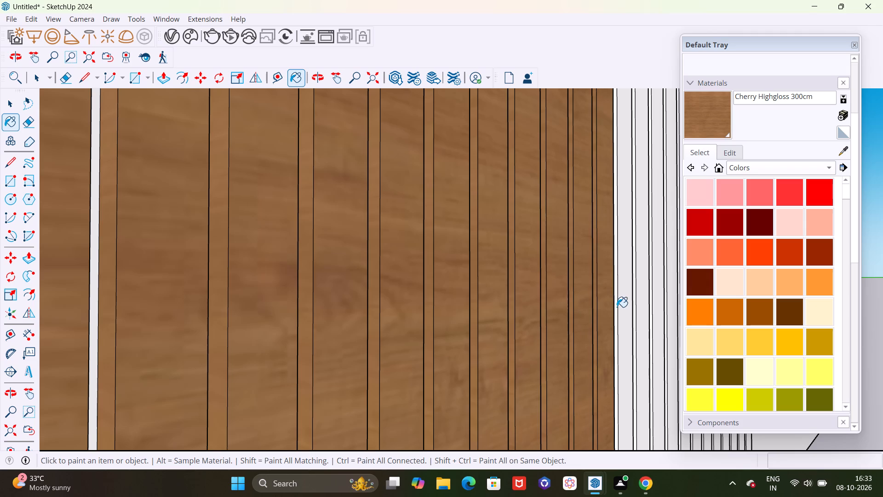
click(622, 306)
click(634, 305)
click(642, 304)
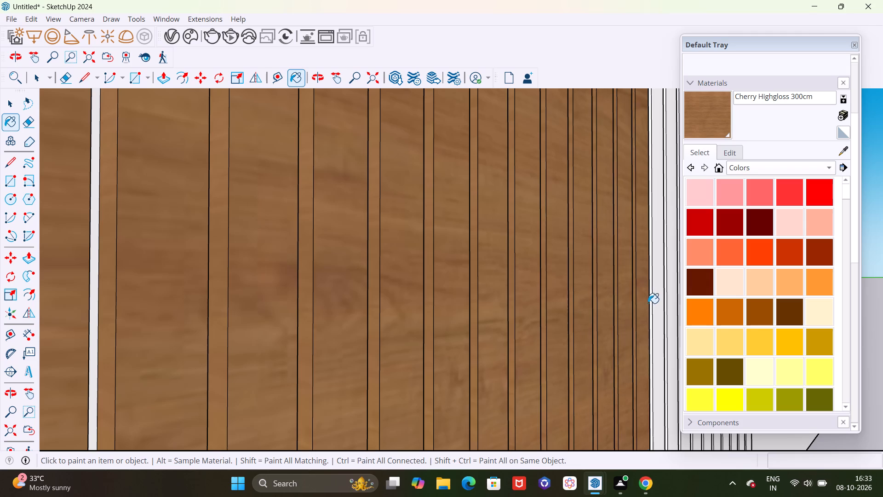
click(650, 303)
click(657, 300)
click(665, 297)
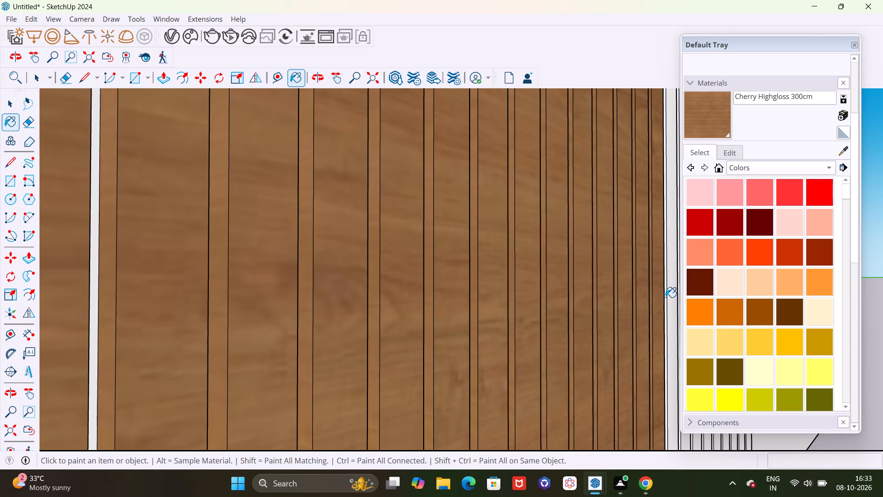
click(671, 292)
Paint the narrow and wide faces of the next two unpainted wall strips with Cherry Highgloss 300cm.
scroll(240, 330, down, 4)
scroll(109, 337, down, 4)
scroll(201, 327, down, 4)
scroll(439, 327, up, 14)
scroll(507, 321, up, 4)
click(508, 318)
click(536, 310)
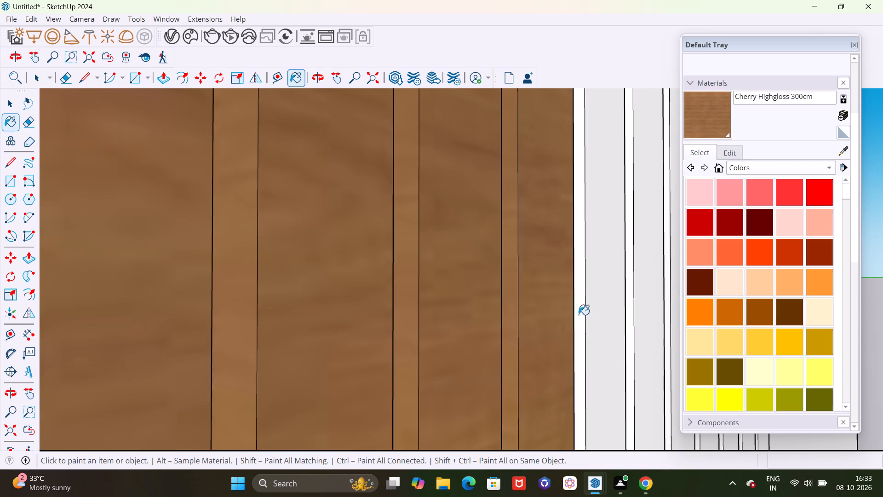
click(578, 320)
click(597, 311)
Continue Cherry Highgloss 300cm across the next unpainted wall strips, covering their wide faces and narrow side faces.
scroll(229, 311, down, 11)
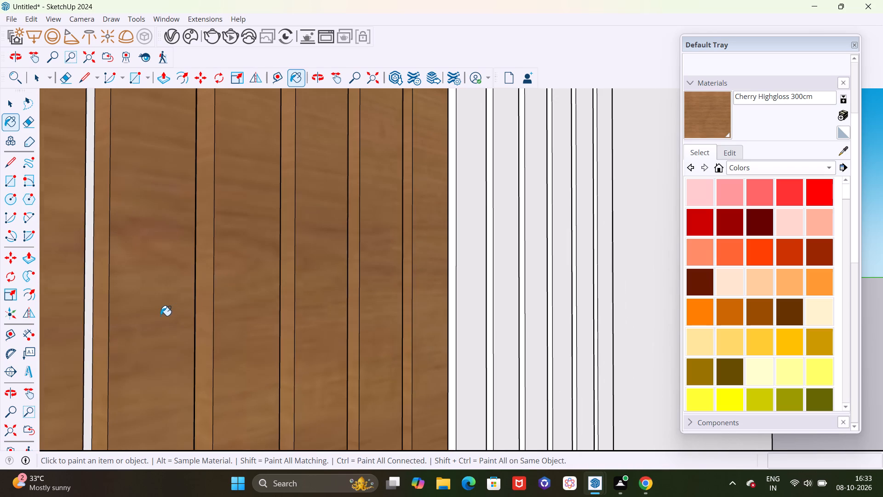
scroll(114, 315, down, 4)
scroll(418, 337, up, 4)
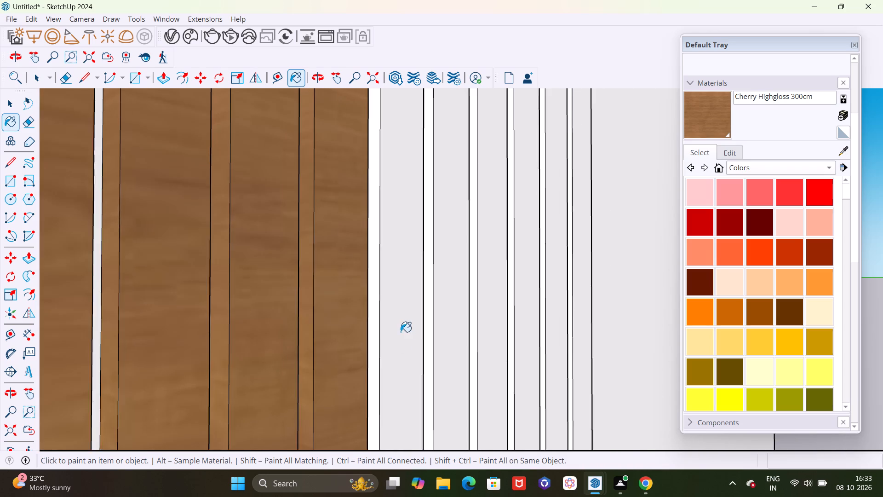
scroll(394, 331, up, 5)
click(357, 326)
click(404, 319)
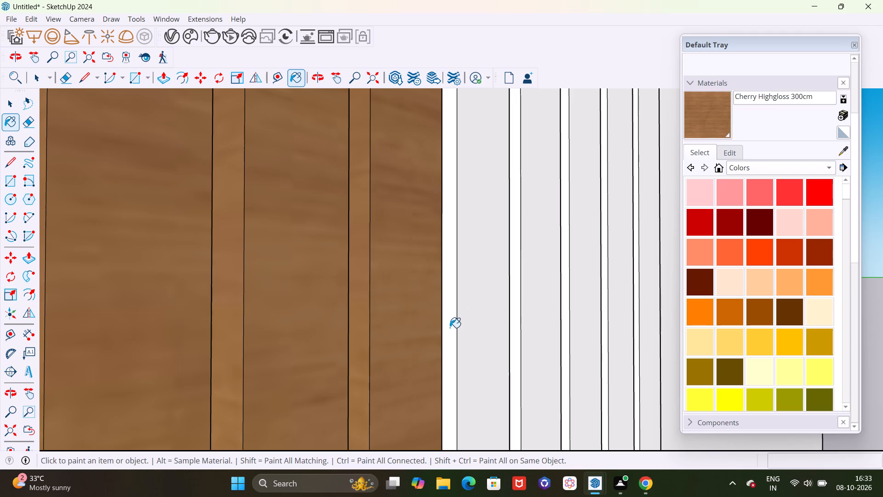
click(458, 324)
drag(443, 321, 450, 321)
click(462, 320)
click(515, 318)
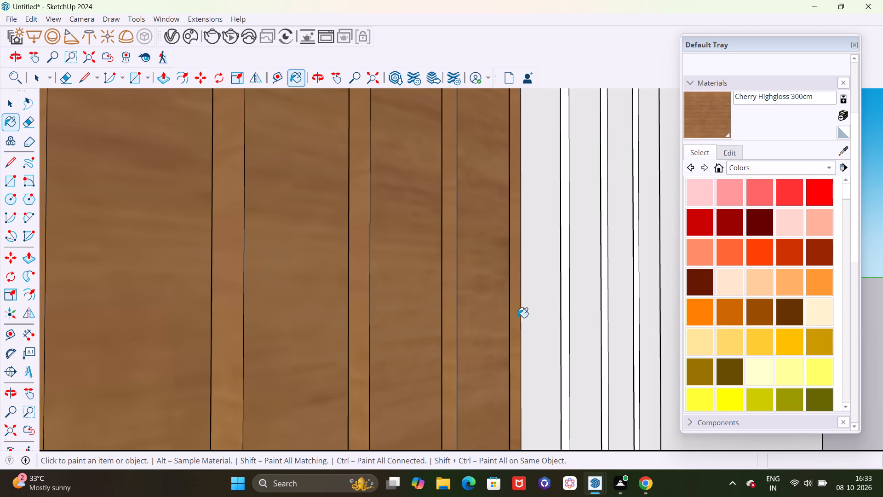
Paint the last closely spaced wall strip faces, up to the strip panel's right end, with Cherry Highgloss 300cm.
click(528, 312)
click(562, 317)
click(569, 313)
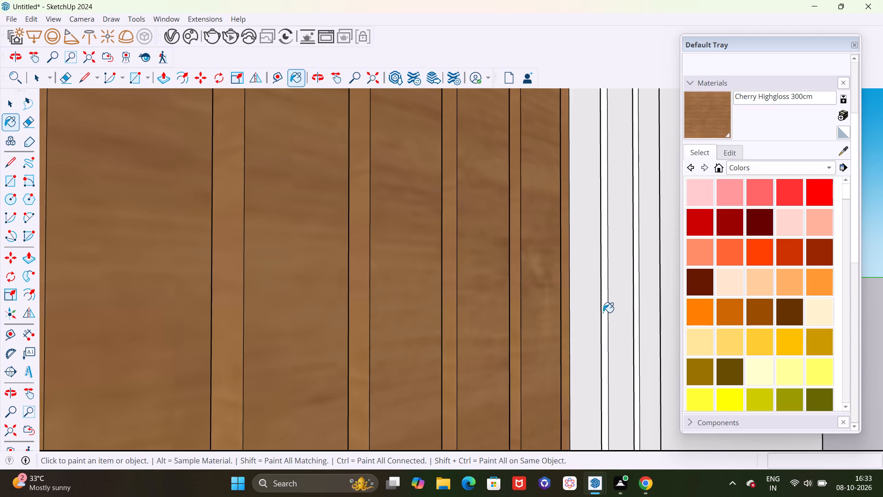
click(590, 314)
click(605, 319)
click(610, 315)
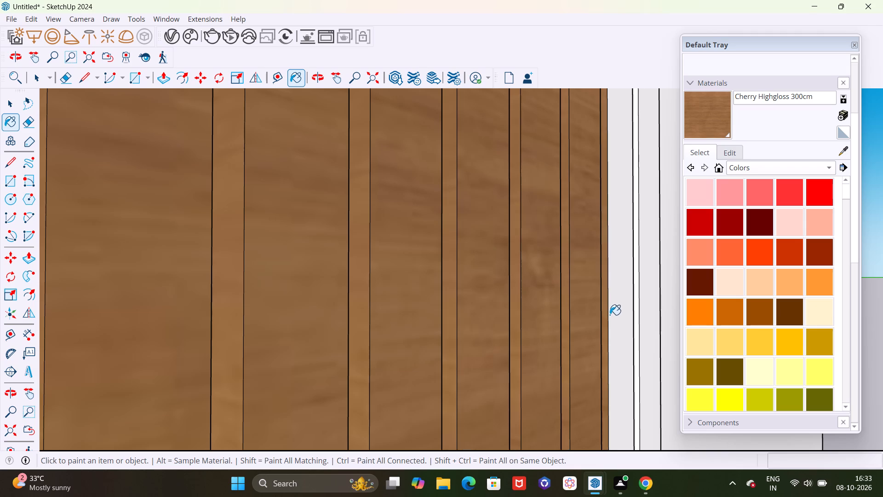
click(636, 313)
click(643, 312)
Paint the side faces and undersides of the first four ceiling strips, from the ceiling panel's outer edge, with Cherry Highgloss 300cm.
scroll(440, 326, down, 5)
scroll(411, 328, down, 20)
scroll(411, 328, down, 8)
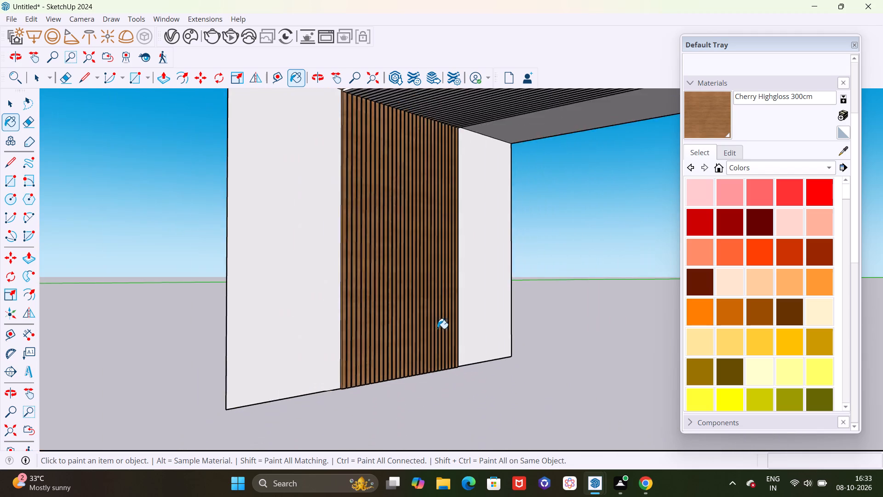
scroll(420, 332, down, 6)
middle_drag(410, 380, 404, 303)
scroll(415, 209, up, 6)
scroll(379, 200, up, 6)
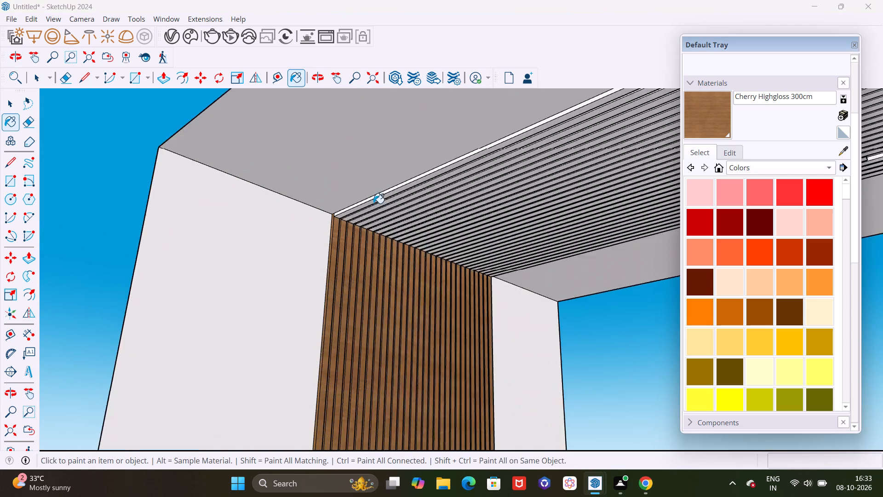
scroll(359, 204, up, 20)
click(358, 202)
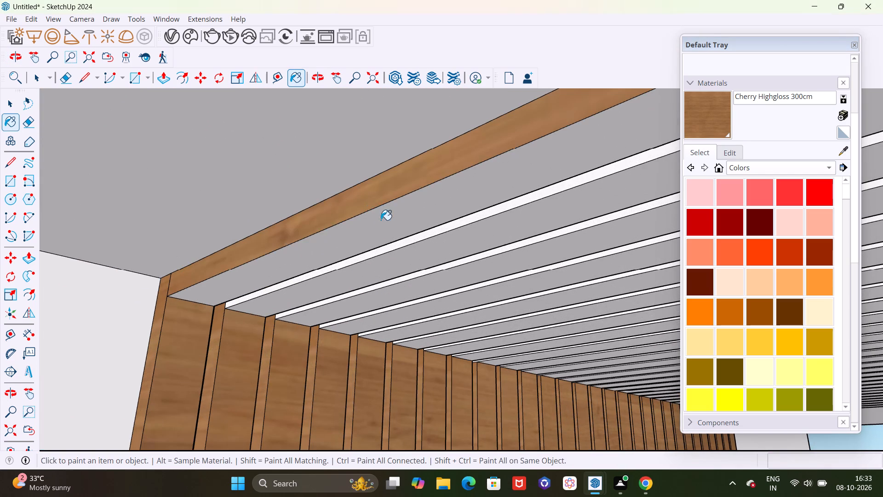
click(384, 225)
click(429, 244)
click(439, 232)
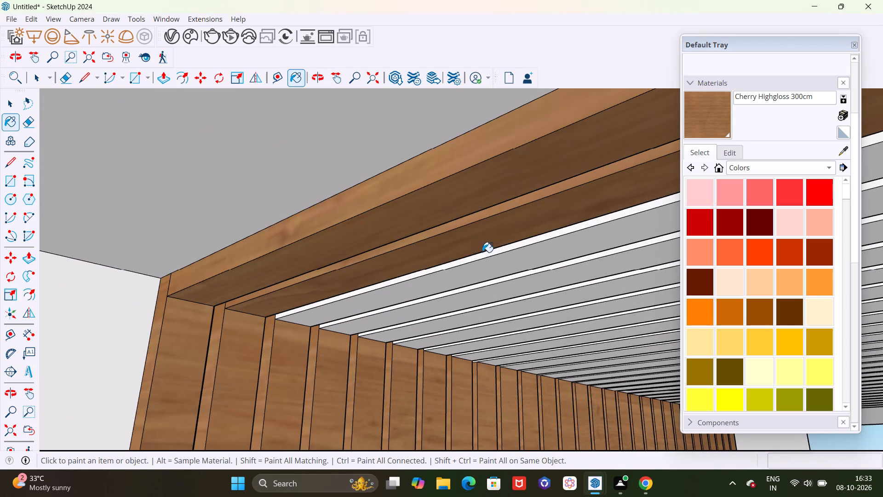
click(487, 256)
click(501, 261)
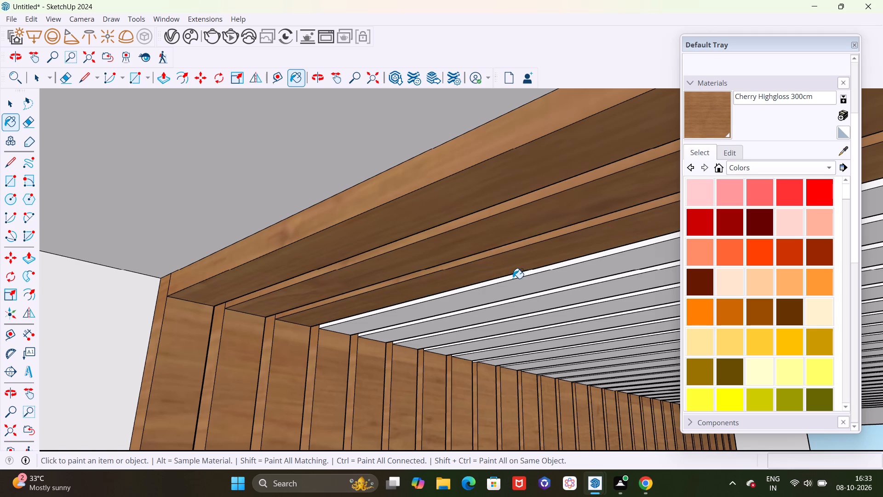
click(513, 278)
click(520, 285)
Paint the side faces and undersides of the next five ceiling strips with Cherry Highgloss 300cm.
shift+middle_drag(517, 288, 481, 292)
shift+scroll(514, 289, up, 1)
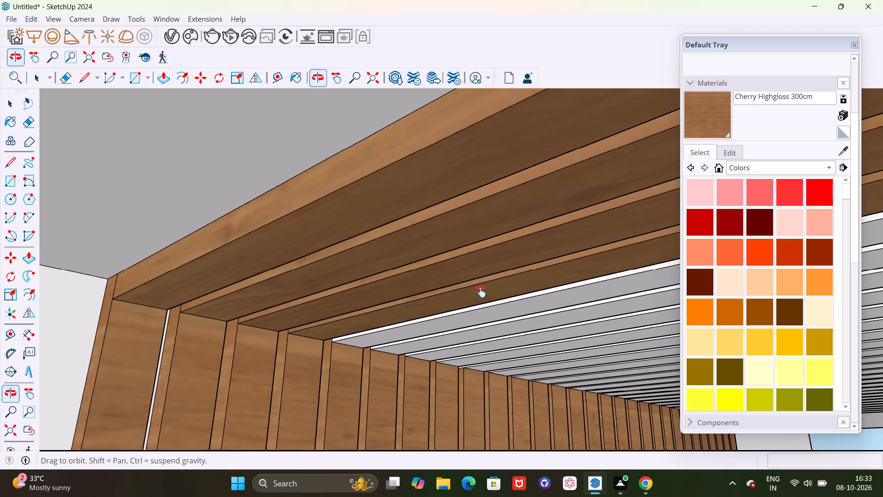
shift+middle_drag(481, 292, 20, 295)
click(275, 183)
click(287, 204)
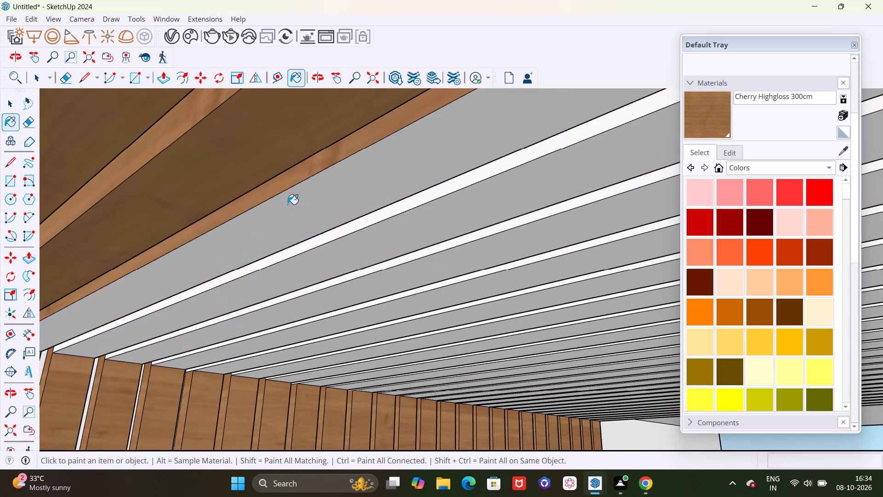
click(361, 226)
click(378, 234)
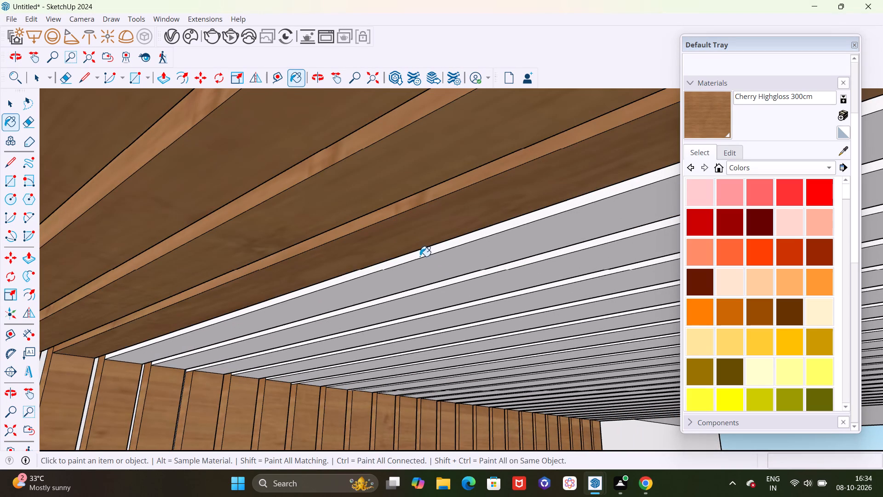
click(420, 256)
click(435, 262)
click(470, 277)
click(481, 287)
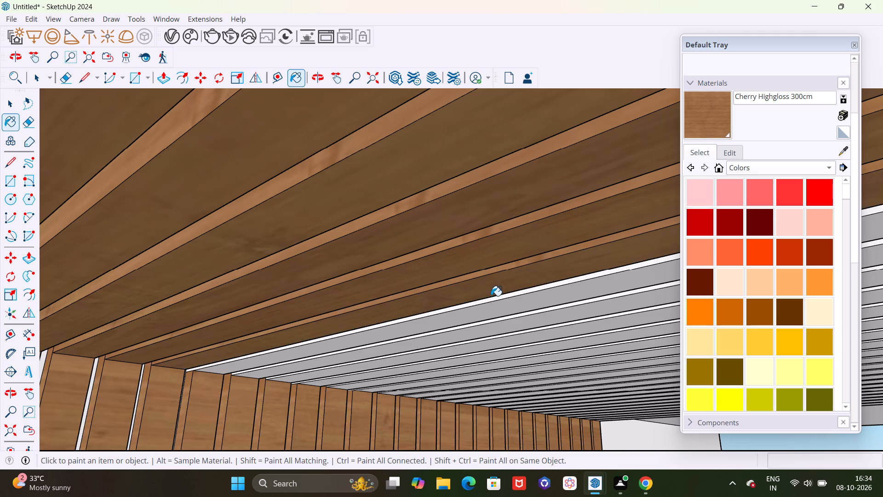
click(494, 300)
click(498, 304)
Paint the side faces and undersides of the following four unpainted ceiling strips with Cherry Highgloss 300cm.
middle_drag(489, 306, 384, 288)
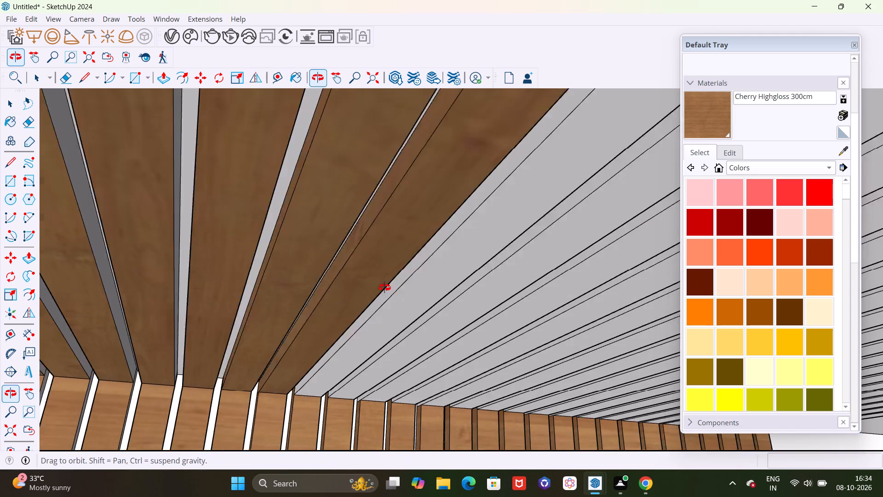
middle_drag(384, 288, 394, 287)
shift+middle_drag(452, 290, 262, 265)
middle_drag(236, 255, 333, 275)
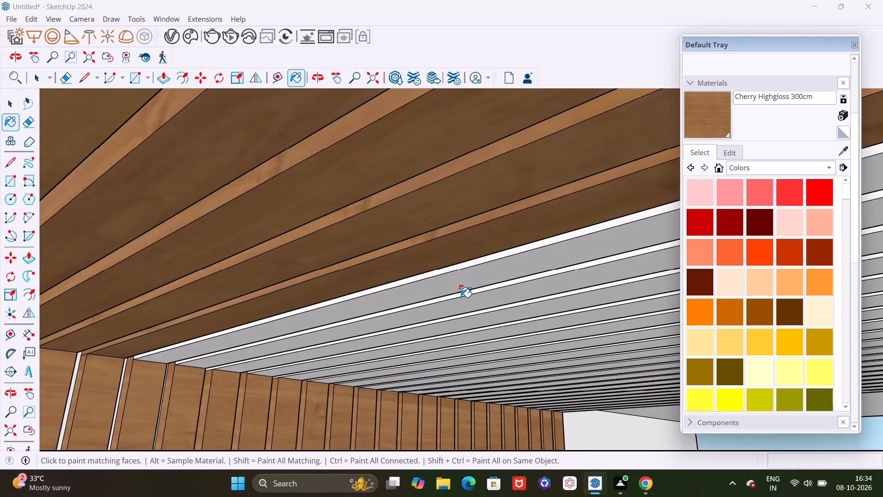
shift+middle_drag(462, 297, 305, 214)
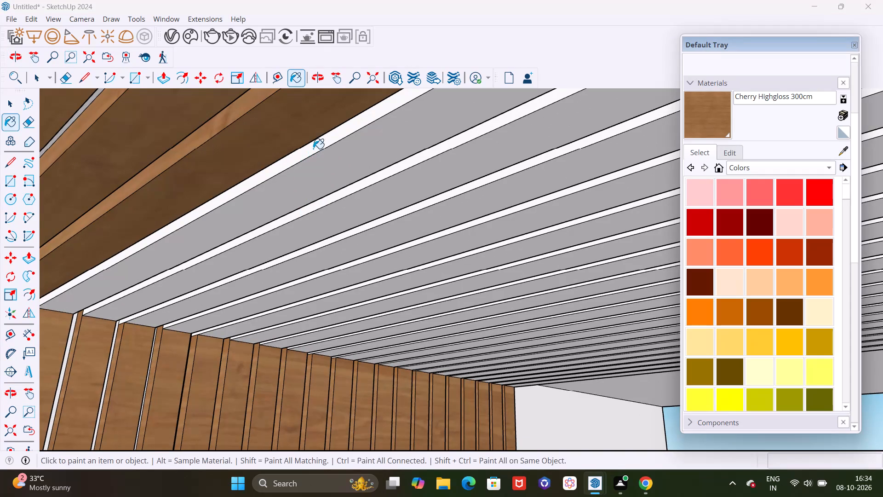
click(314, 148)
click(340, 162)
click(398, 172)
click(423, 185)
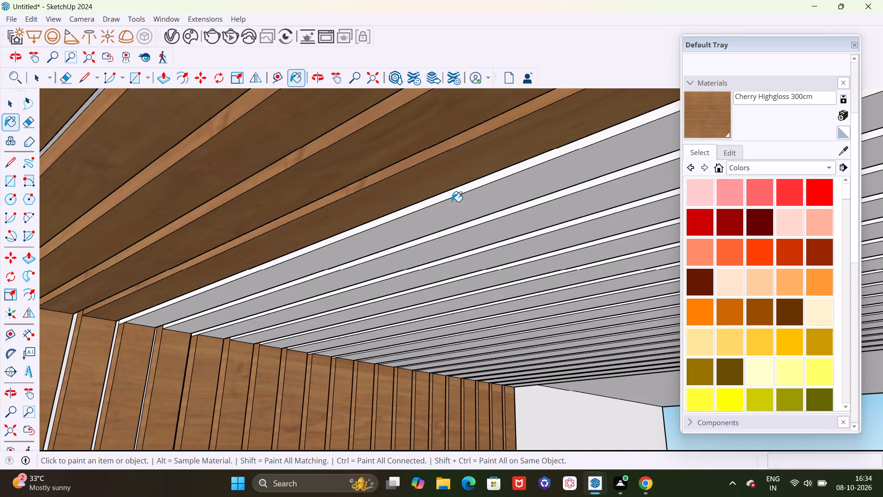
click(457, 194)
click(467, 199)
click(491, 218)
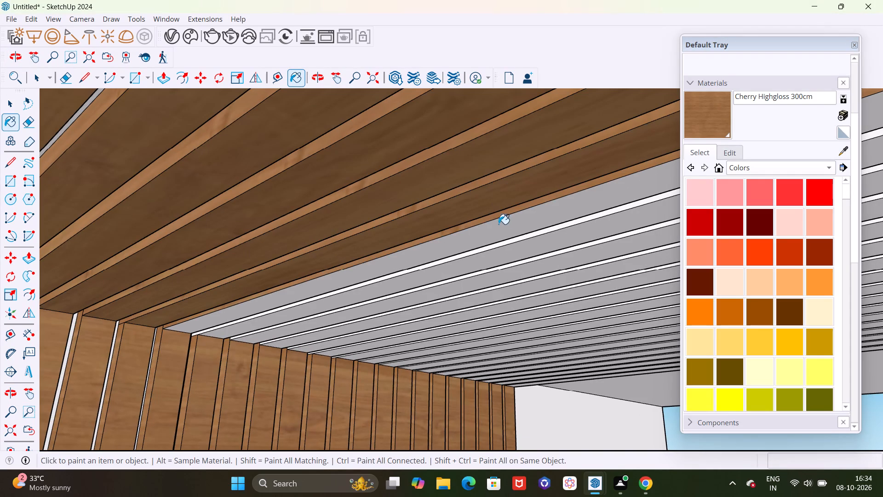
click(502, 228)
Extend Cherry Highgloss 300cm over the next four ceiling strips, including the narrow side face skipped between two painted undersides.
click(515, 240)
click(523, 244)
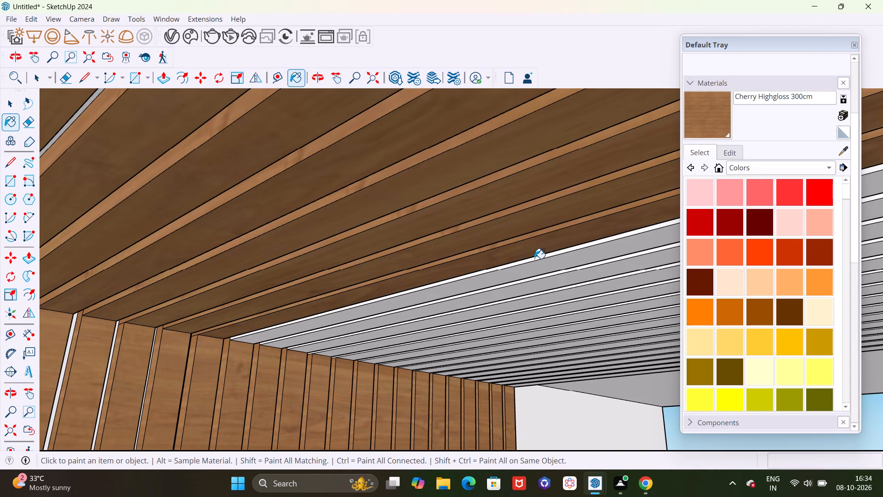
click(534, 259)
click(539, 263)
click(547, 275)
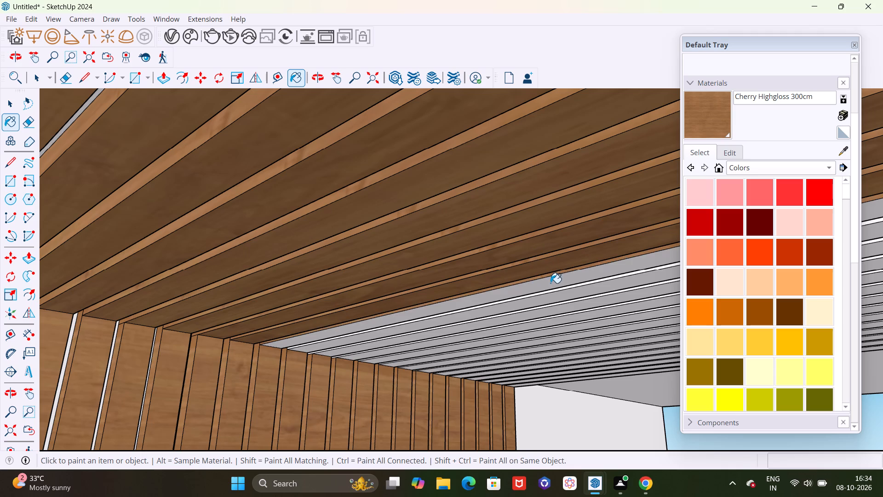
click(550, 283)
click(554, 291)
click(556, 298)
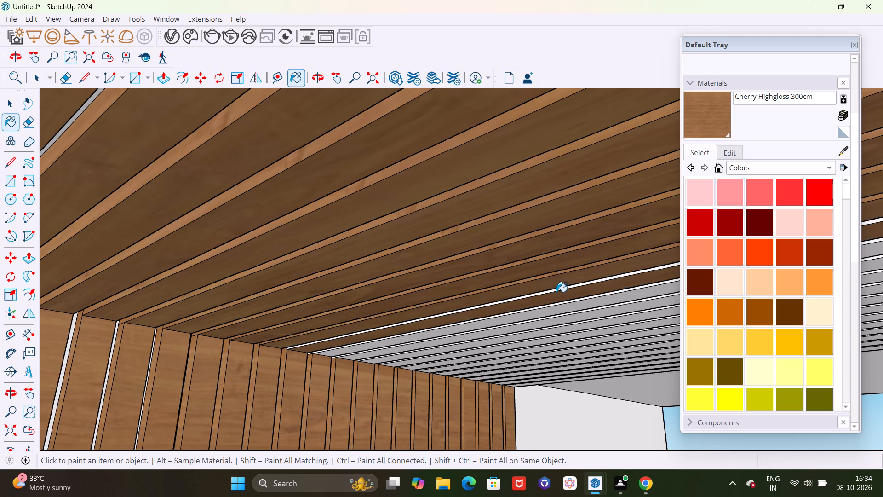
click(556, 290)
scroll(556, 290, up, 8)
click(554, 292)
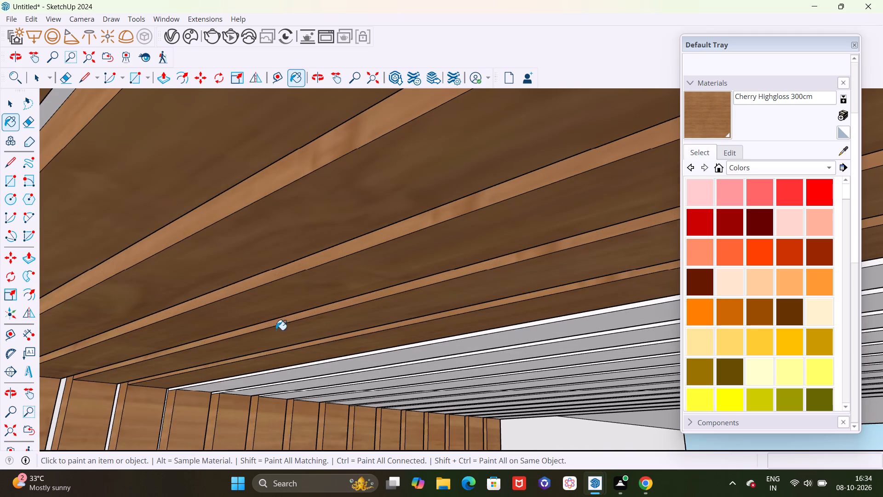
Paint the side faces and undersides of the next five ceiling strips with Cherry Highgloss 300cm.
scroll(239, 333, down, 3)
shift+scroll(412, 323, down, 1)
shift+middle_drag(413, 321, 69, 234)
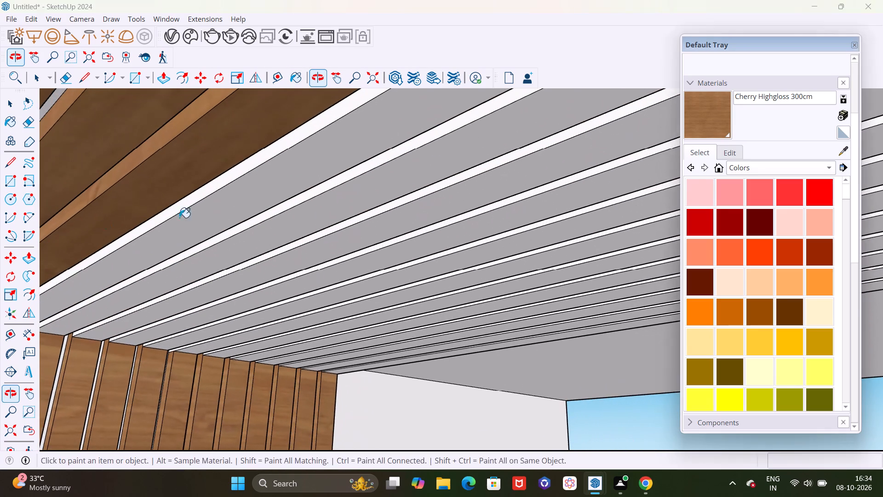
click(245, 168)
click(274, 180)
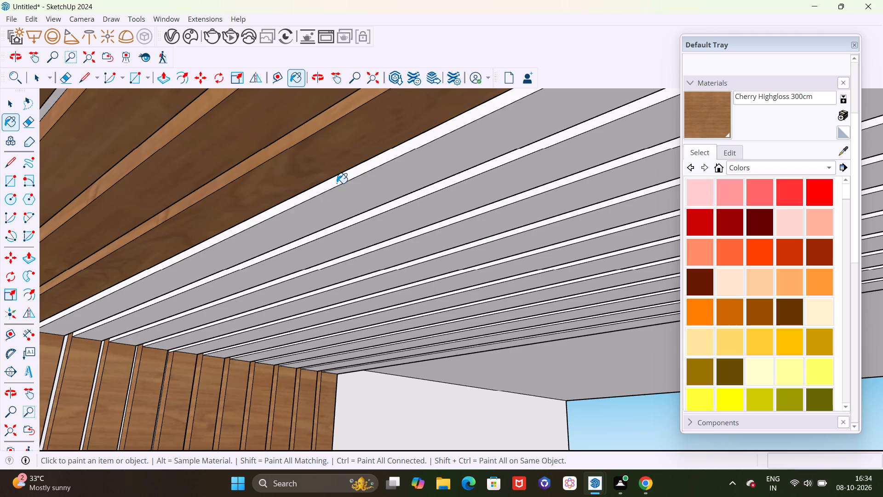
click(337, 183)
click(359, 188)
click(409, 199)
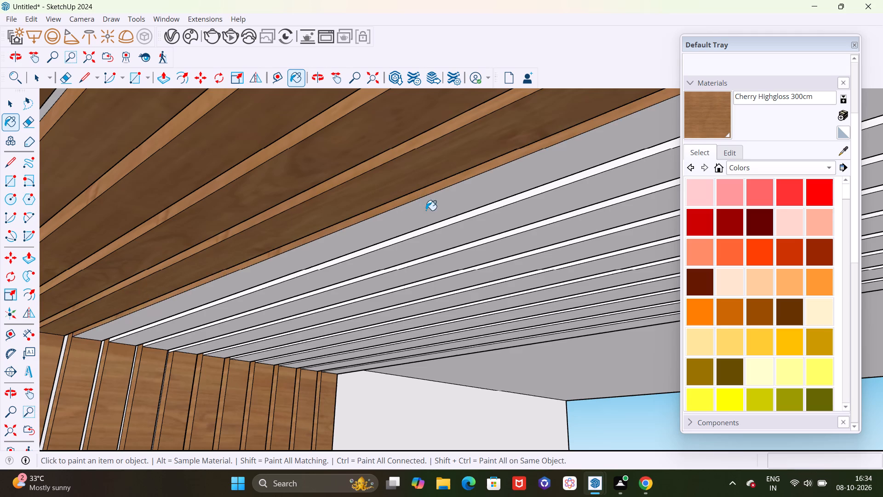
click(426, 210)
click(461, 220)
click(464, 229)
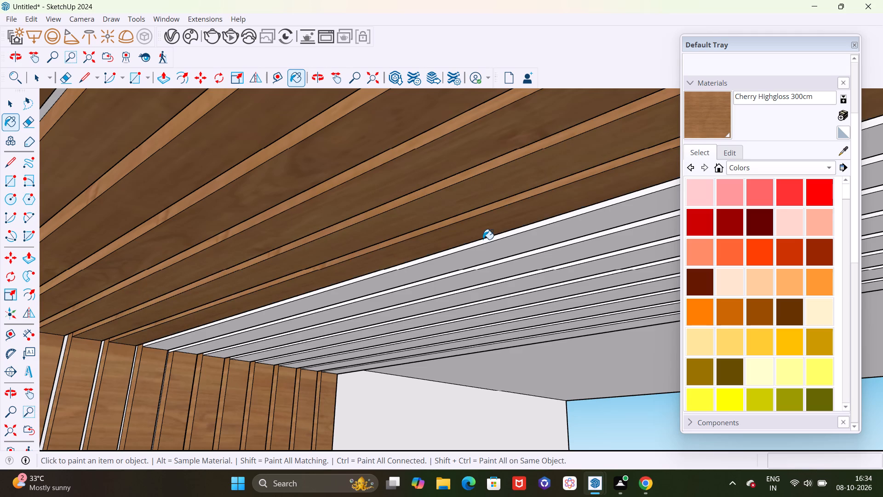
click(484, 241)
click(482, 248)
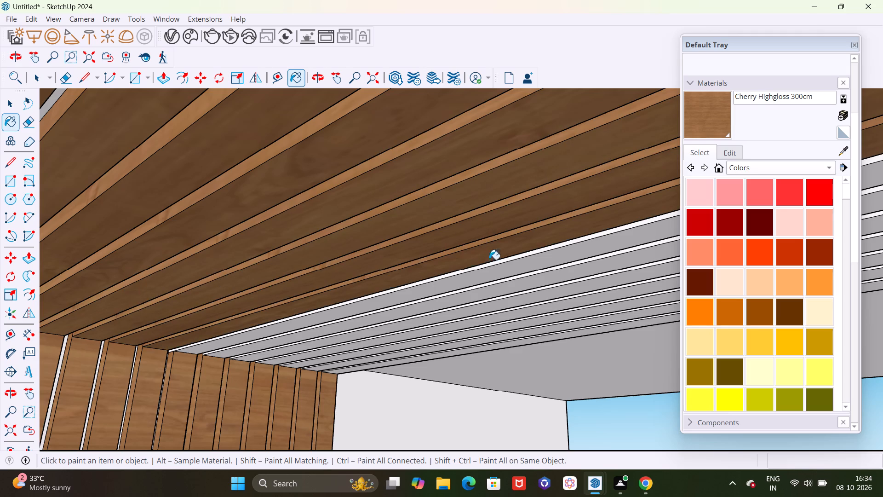
Paint the next two ceiling strips with Cherry Highgloss 300cm, including the thin side face left white between undersides.
click(502, 260)
click(511, 267)
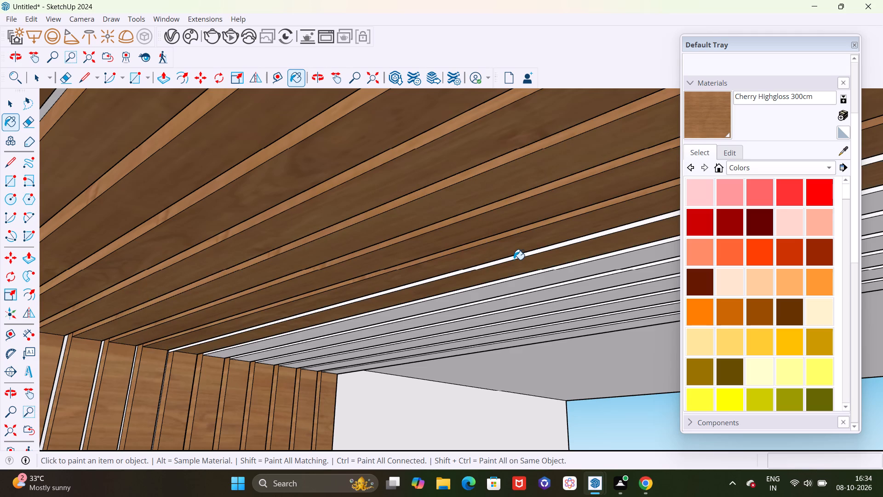
click(514, 260)
scroll(526, 255, up, 4)
click(526, 255)
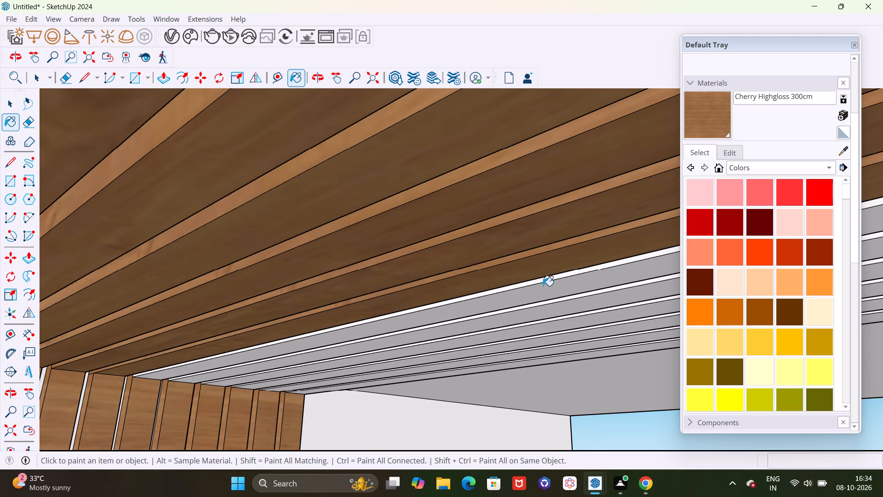
scroll(544, 289, up, 9)
click(542, 274)
click(541, 295)
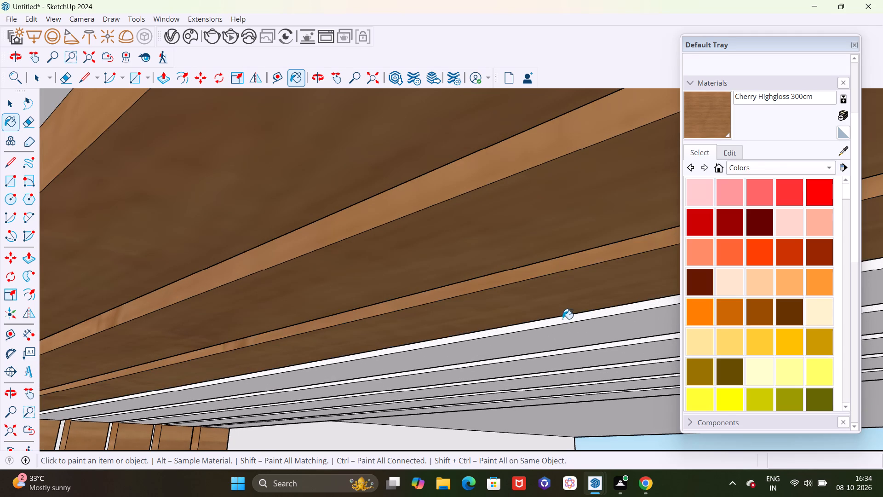
Paint the side faces and undersides of the next four unpainted ceiling strips with Cherry Highgloss 300cm.
click(562, 319)
click(568, 333)
click(578, 350)
click(583, 361)
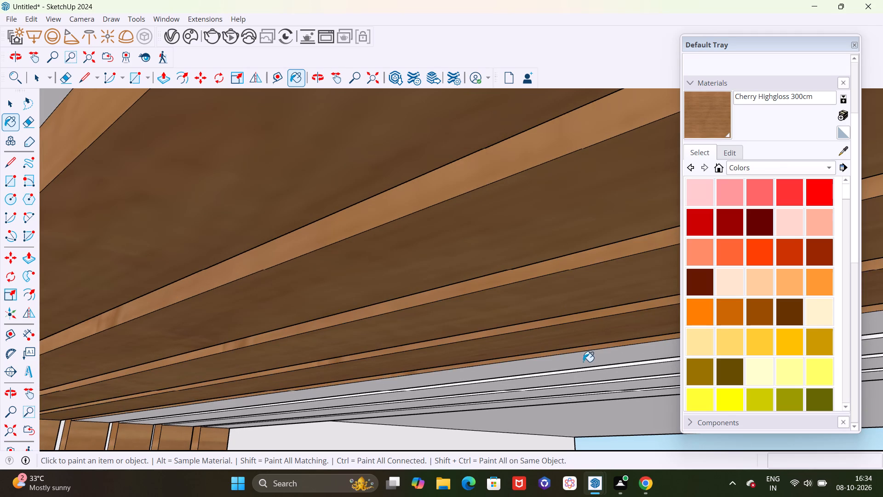
scroll(586, 370, up, 10)
click(583, 369)
click(581, 386)
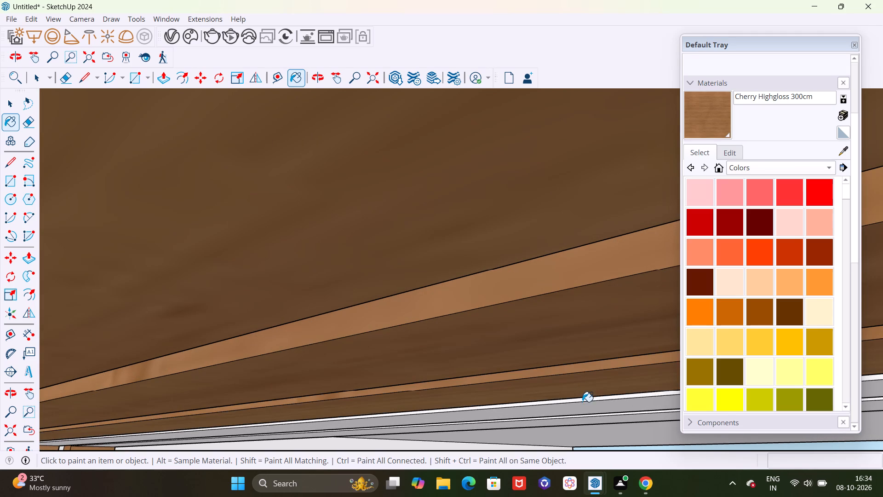
click(585, 399)
click(586, 414)
scroll(439, 355, down, 11)
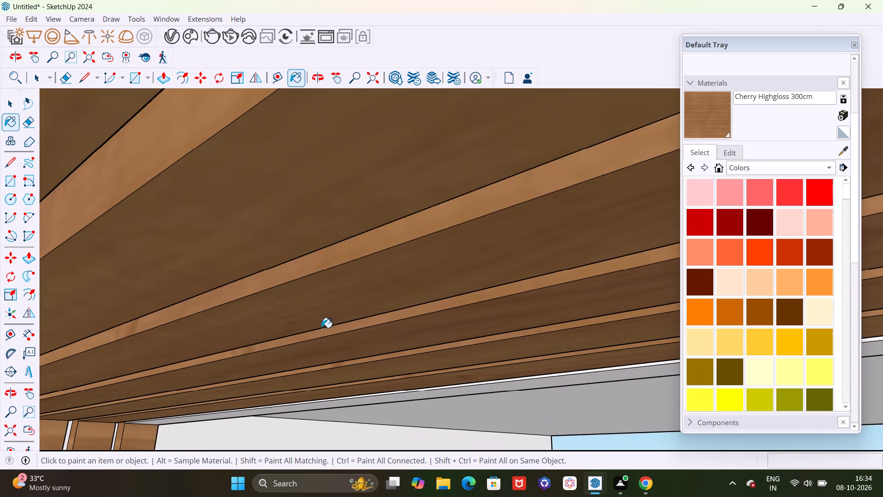
Paint the remaining grey side faces between the outermost ceiling strips at the far edge with Cherry Highgloss 300cm.
scroll(321, 328, down, 5)
middle_drag(357, 374, 298, 273)
click(328, 283)
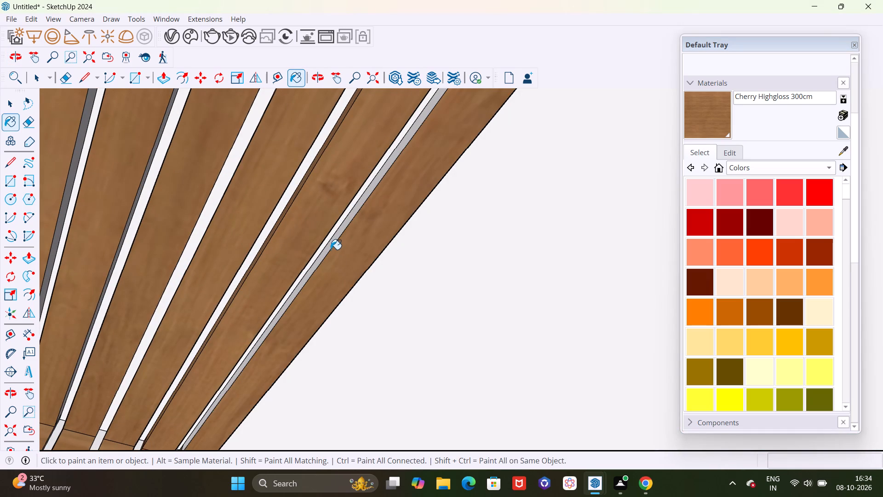
click(336, 237)
Paint the white side faces of the five nearest wall strips with Cherry Highgloss 300cm, starting with the outermost strip.
scroll(401, 273, down, 7)
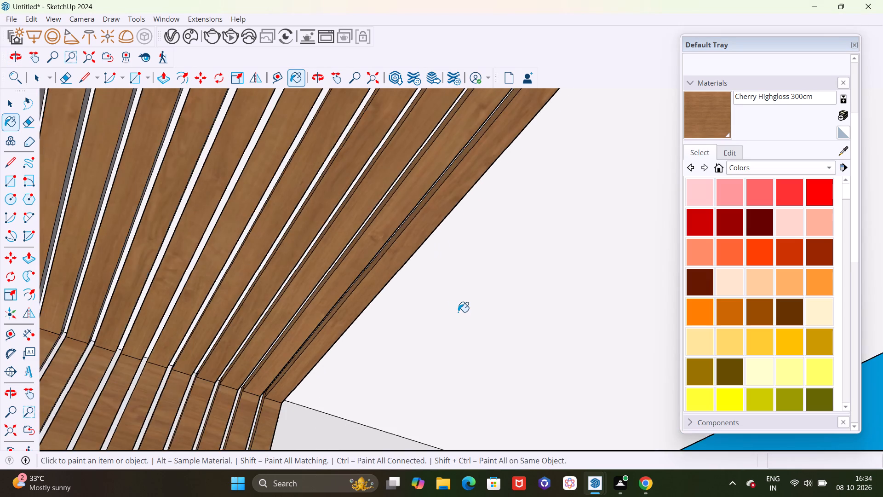
scroll(458, 312, down, 19)
middle_drag(447, 329, 190, 347)
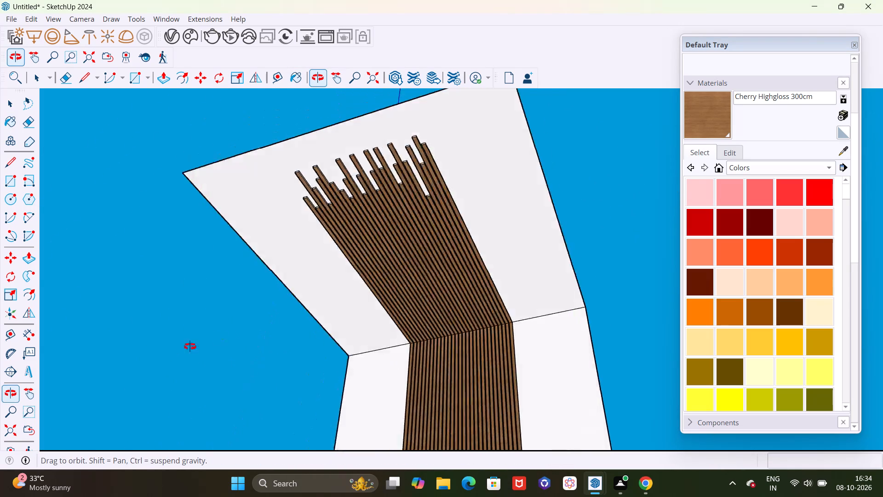
middle_drag(190, 347, 140, 428)
scroll(622, 311, up, 1)
middle_drag(570, 363, 458, 384)
scroll(557, 364, up, 20)
scroll(557, 364, up, 11)
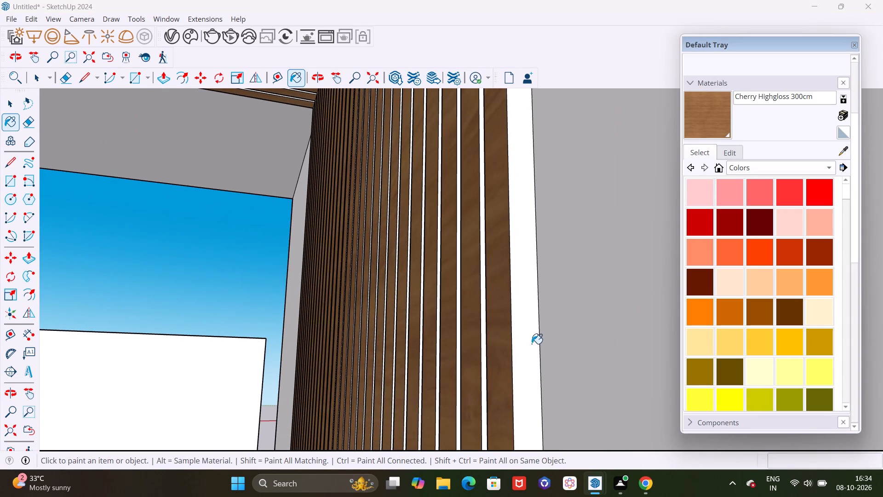
click(532, 342)
click(485, 330)
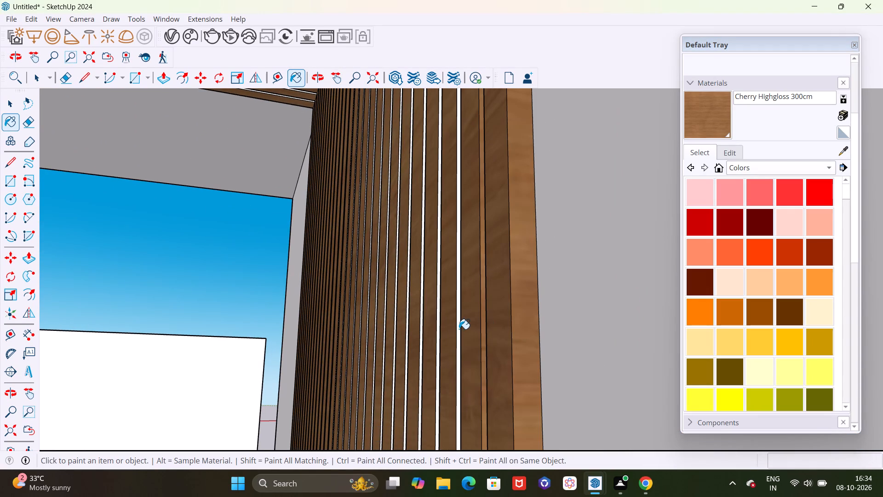
click(459, 329)
click(438, 347)
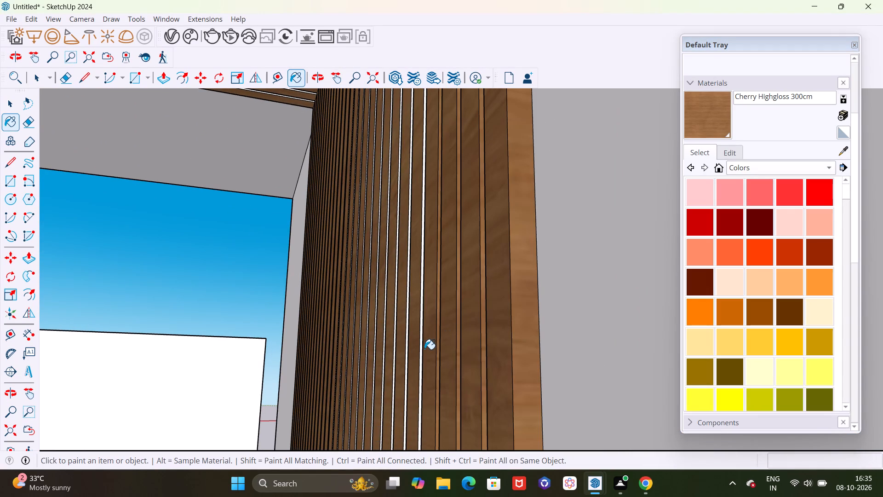
click(421, 351)
Paint seven consecutive unpainted side faces on the opposite side of the wall strips with Cherry Highgloss 300cm.
scroll(414, 350, up, 9)
middle_drag(434, 360, 458, 364)
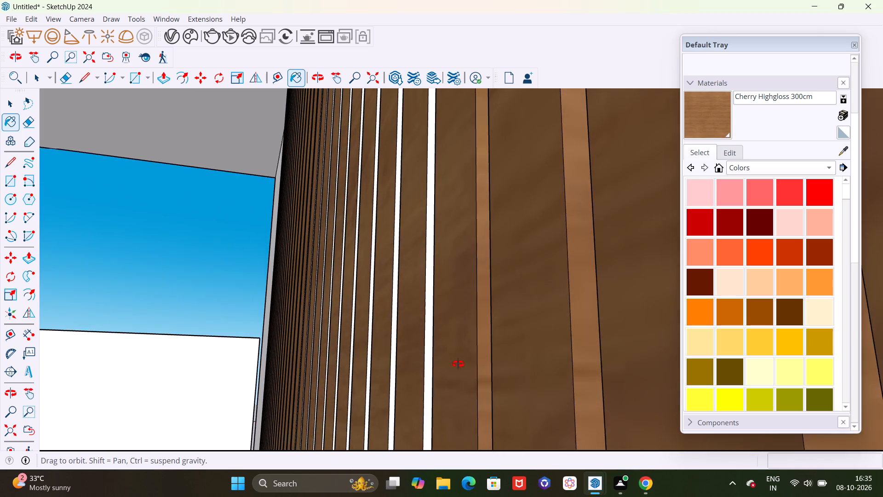
middle_drag(458, 364, 578, 390)
scroll(562, 356, down, 10)
scroll(494, 358, up, 4)
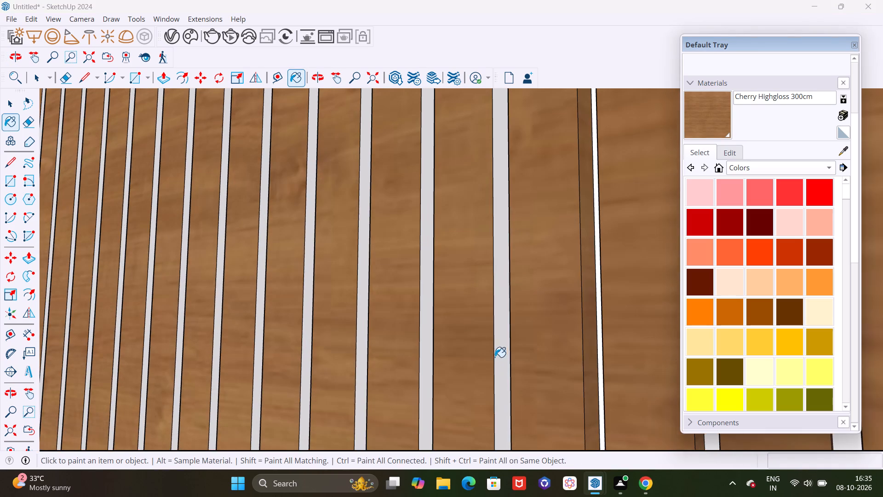
click(499, 351)
click(429, 358)
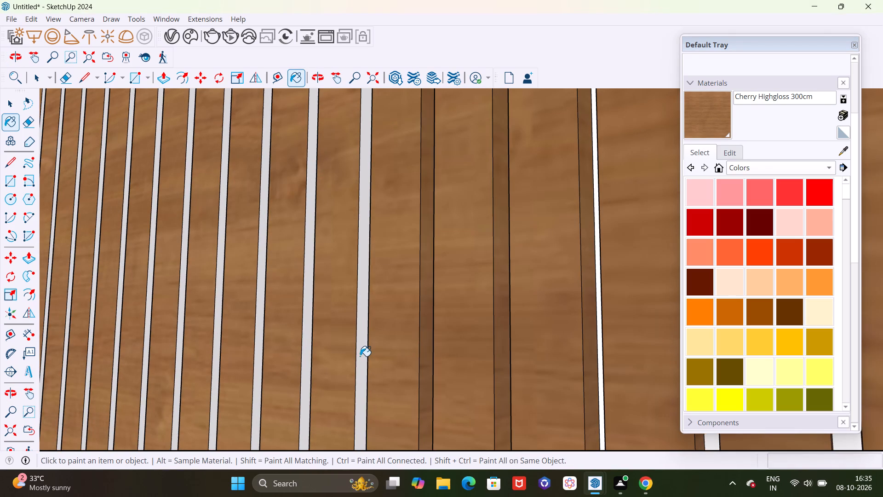
click(362, 353)
click(307, 343)
click(258, 346)
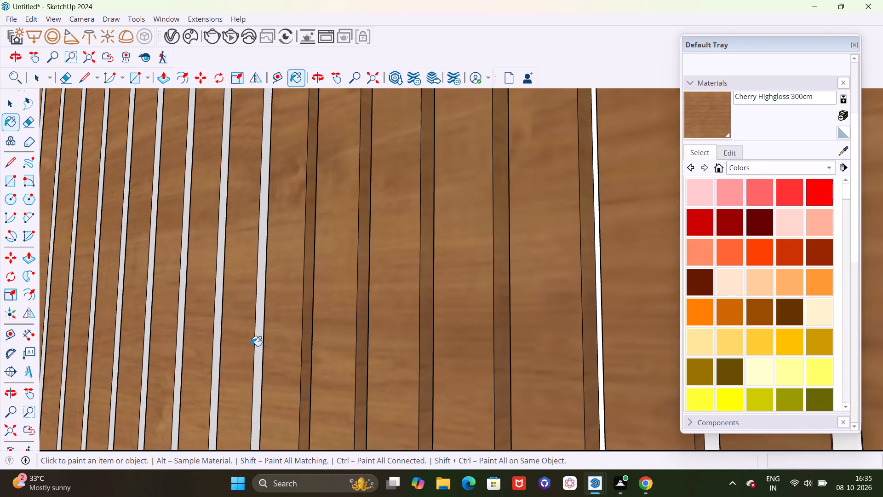
click(217, 341)
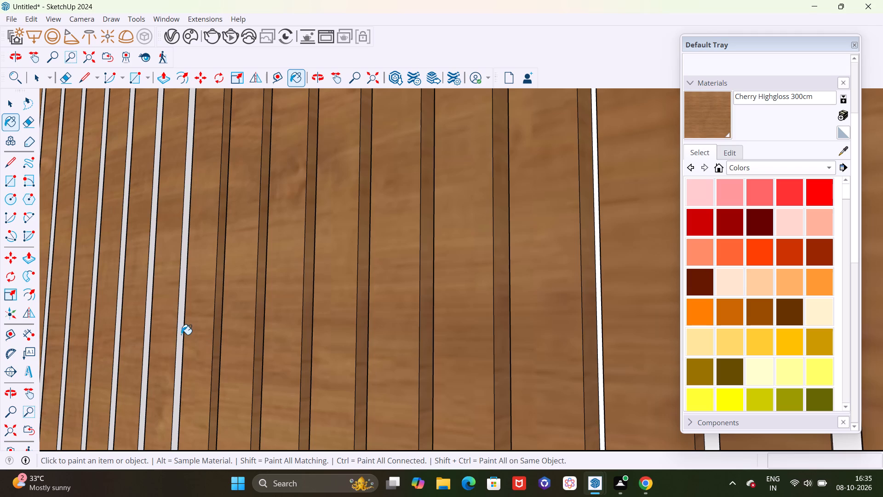
click(180, 335)
Continue Cherry Highgloss 300cm over the next ten grey side faces of the wall strips.
shift+middle_drag(225, 332, 667, 339)
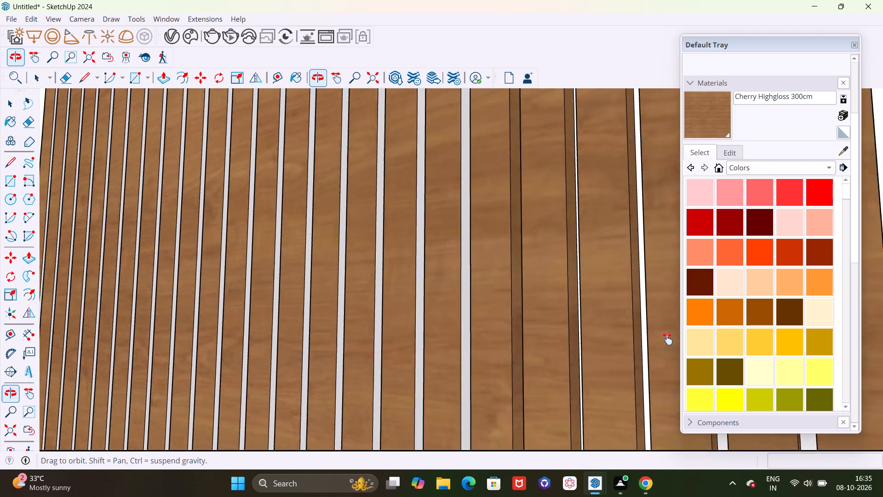
shift+middle_drag(667, 339, 688, 339)
click(556, 338)
click(505, 340)
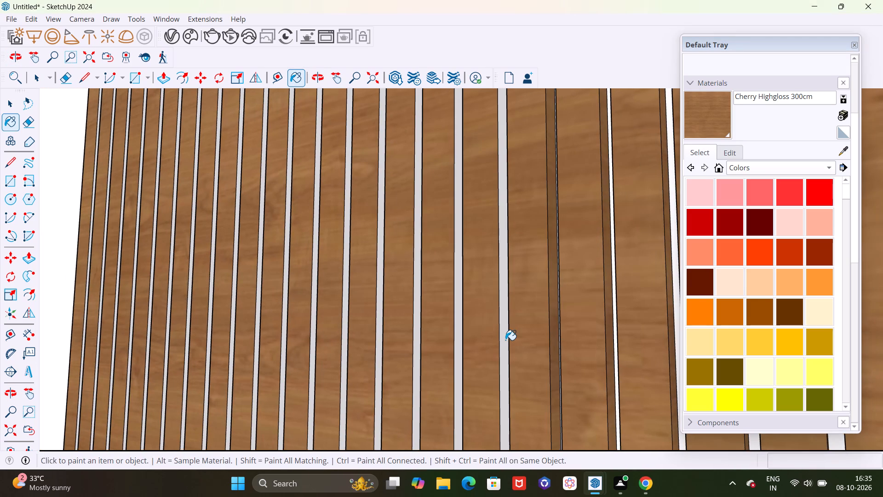
click(459, 349)
click(417, 334)
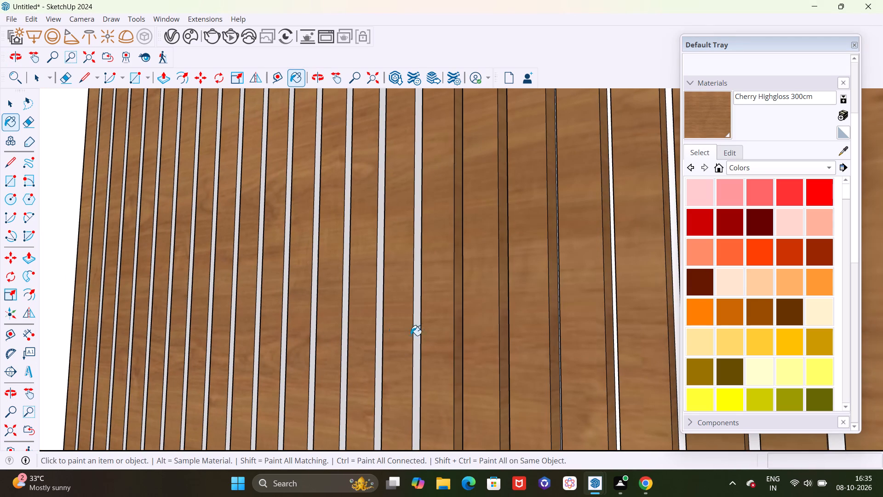
click(378, 324)
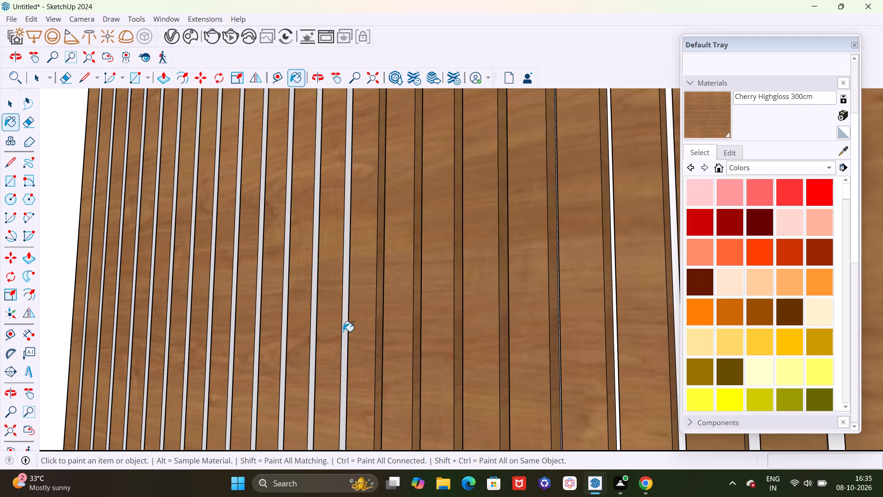
click(343, 331)
click(312, 337)
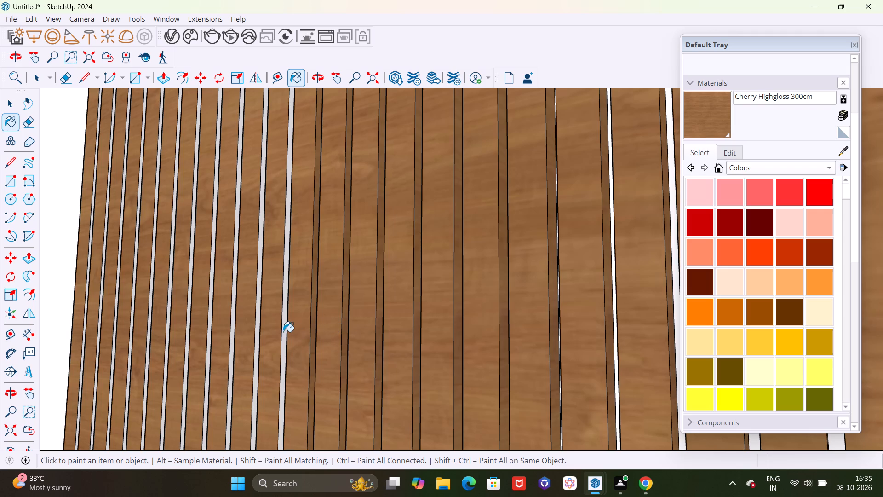
click(283, 332)
click(258, 328)
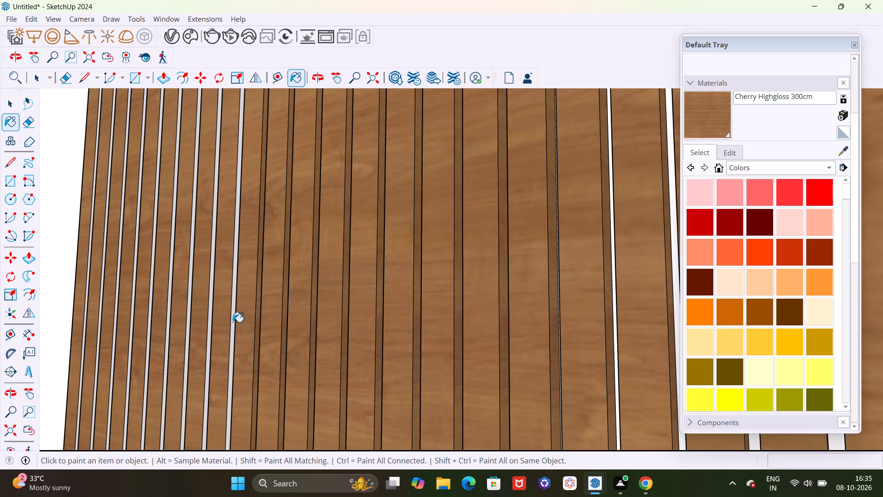
click(233, 322)
Paint the last eight grey side faces of the wall strips with Cherry Highgloss 300cm, up to the end strip.
middle_drag(235, 323, 240, 342)
scroll(236, 341, up, 1)
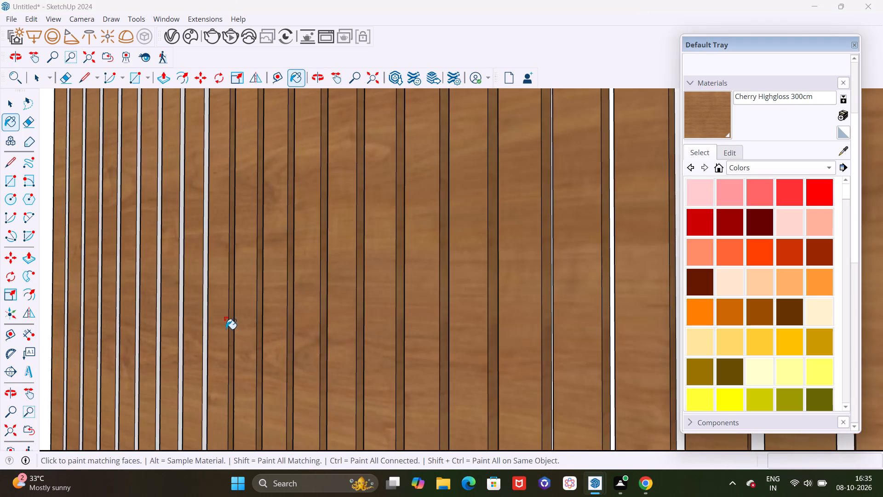
shift+middle_drag(226, 329, 509, 324)
scroll(491, 332, up, 2)
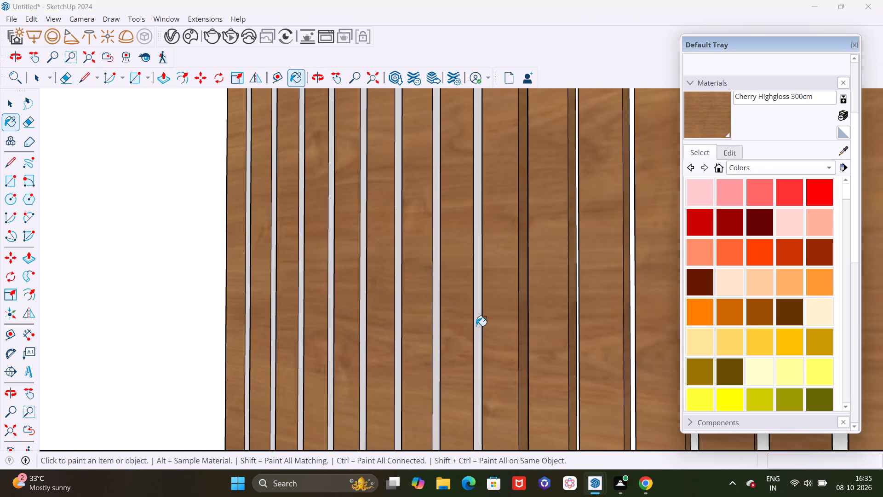
click(478, 323)
click(437, 325)
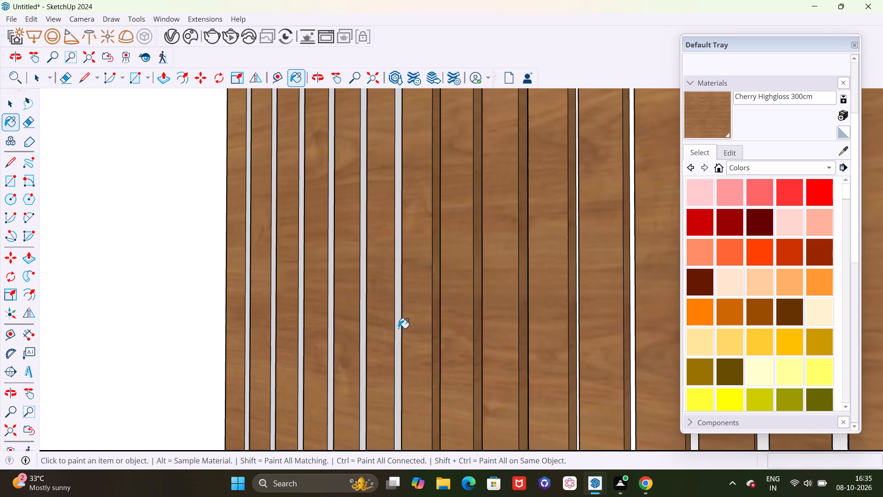
click(399, 328)
click(363, 322)
click(330, 325)
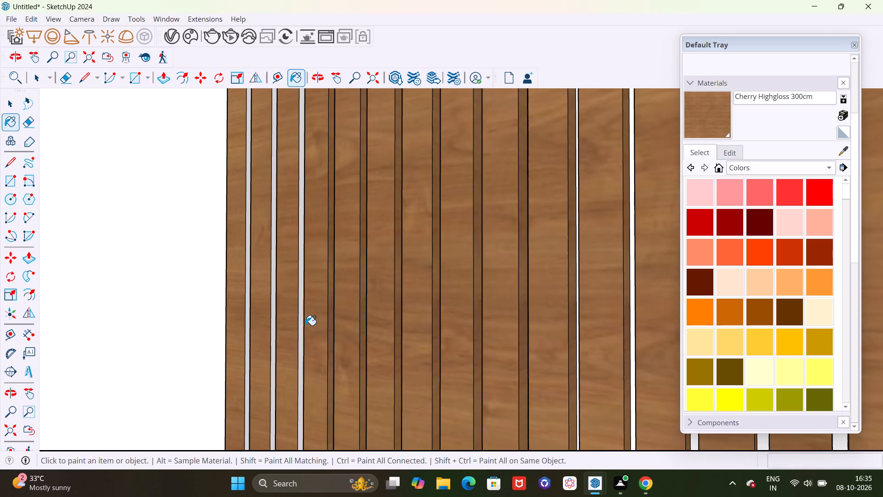
click(300, 320)
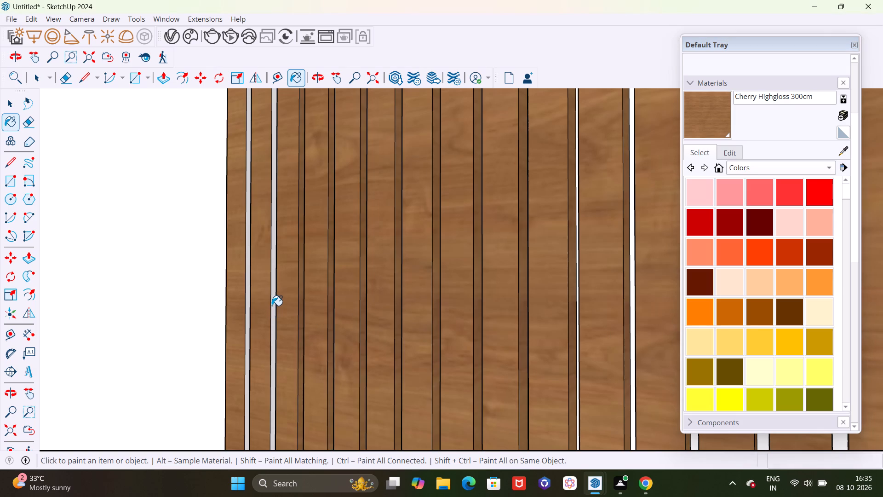
click(272, 304)
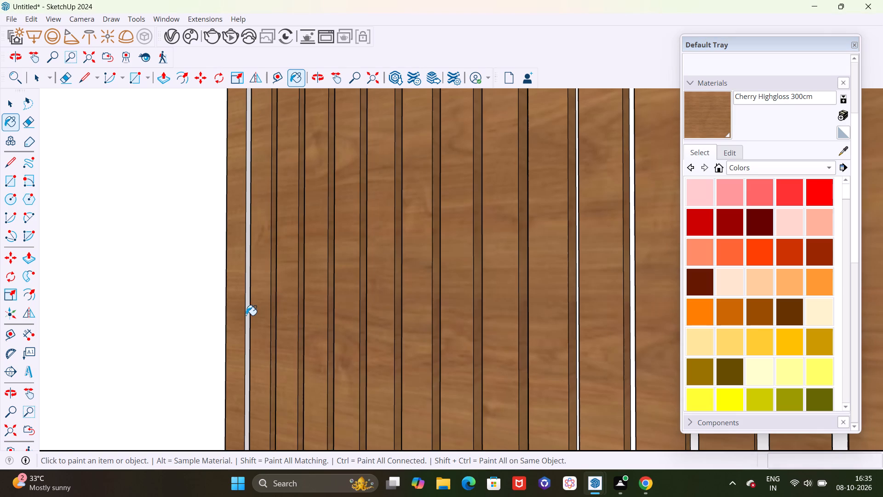
click(246, 315)
scroll(239, 327, up, 4)
click(251, 321)
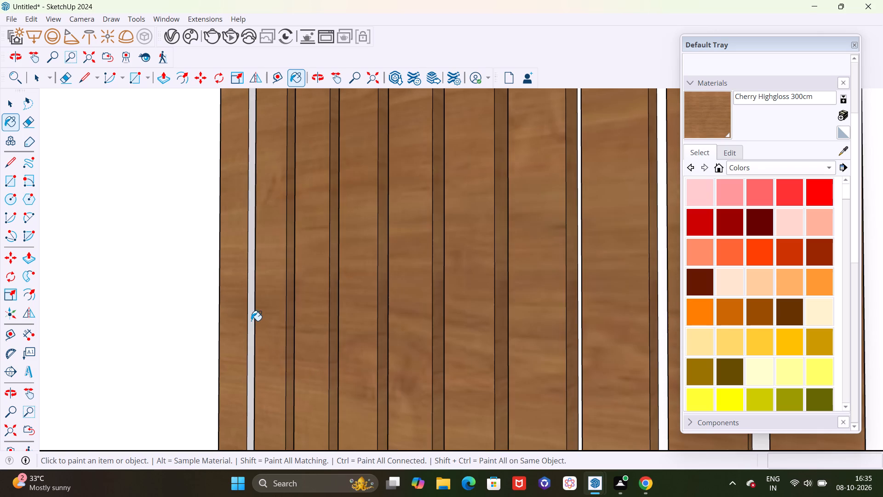
Paint the side faces of the first five ceiling strips from the outer edge with Cherry Highgloss 300cm.
scroll(232, 371, down, 20)
scroll(232, 371, down, 5)
scroll(282, 297, up, 5)
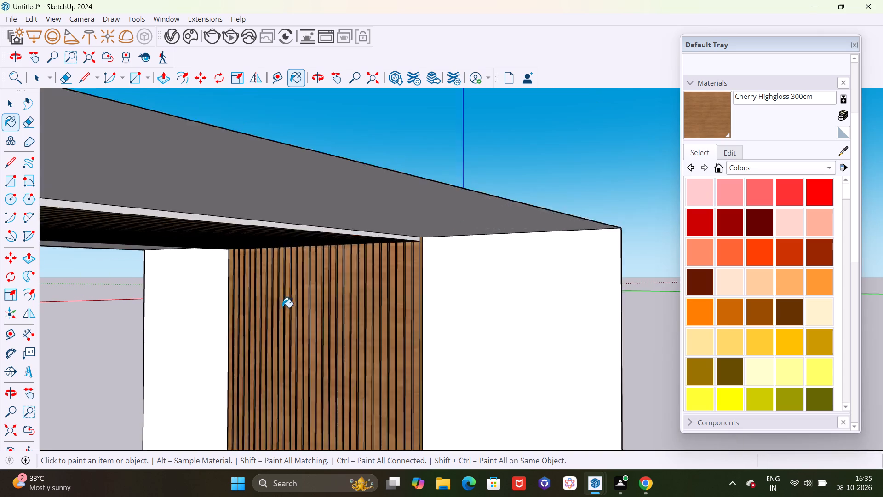
scroll(286, 359, down, 4)
middle_drag(300, 369, 357, 269)
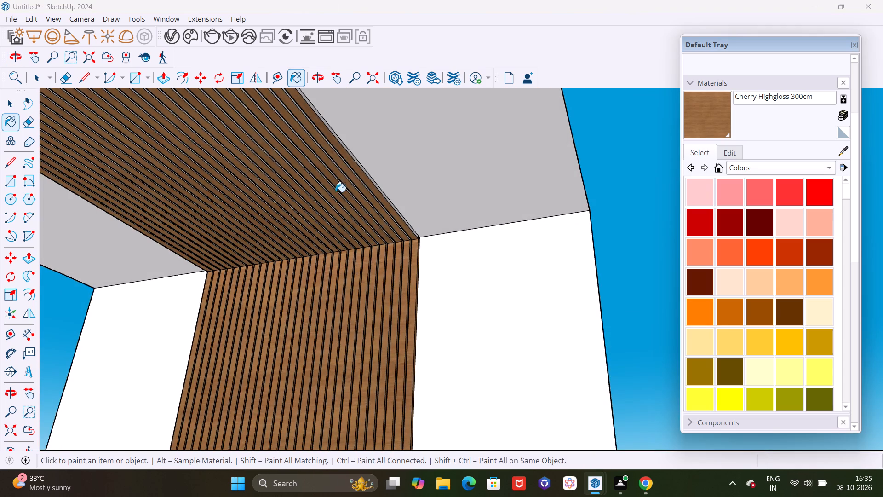
scroll(336, 174, up, 20)
scroll(336, 174, up, 6)
click(396, 166)
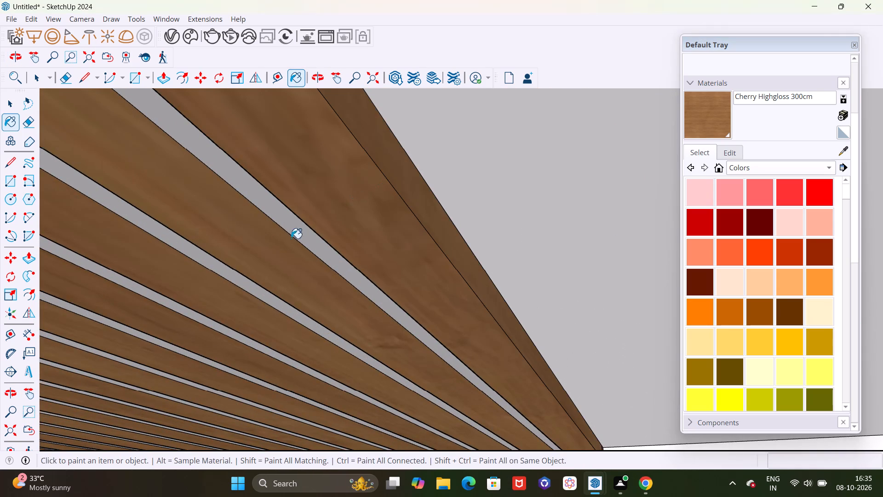
click(282, 218)
click(235, 280)
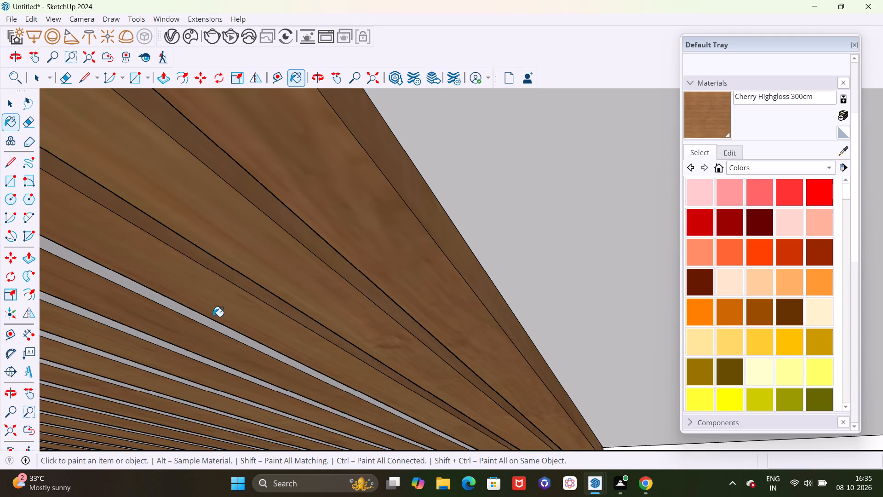
click(208, 323)
click(187, 354)
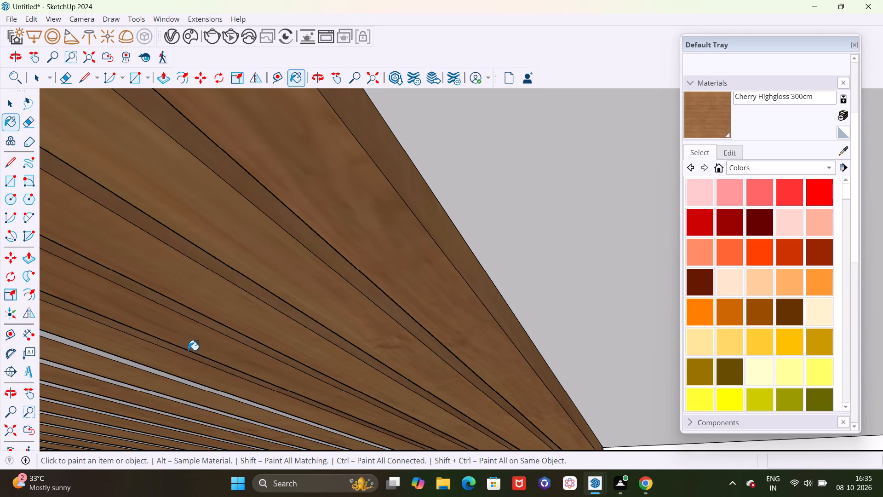
Paint the side faces of the next four ceiling strips, inward from the finished ones, with Cherry Highgloss 300cm.
middle_drag(189, 349, 206, 340)
shift+middle_drag(206, 337, 612, 214)
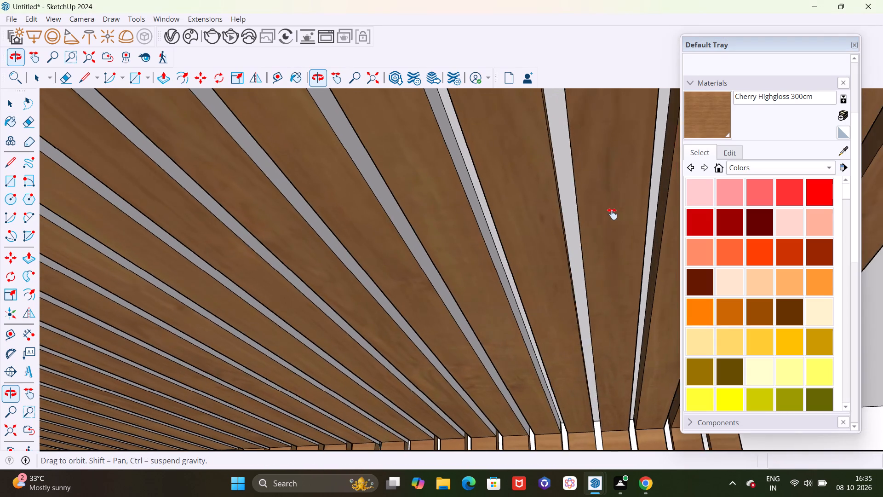
shift+middle_drag(612, 214, 618, 214)
middle_drag(617, 230, 562, 260)
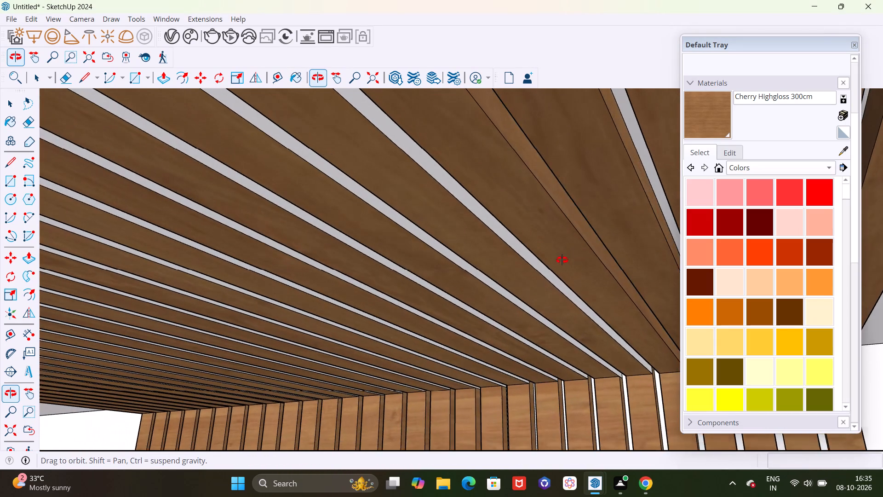
middle_drag(562, 260, 562, 260)
scroll(474, 223, up, 4)
click(474, 202)
click(391, 241)
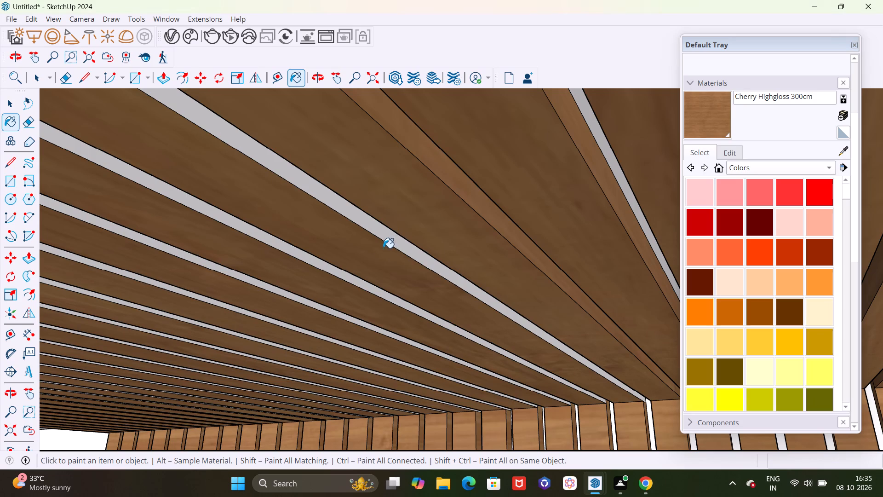
click(337, 276)
click(295, 299)
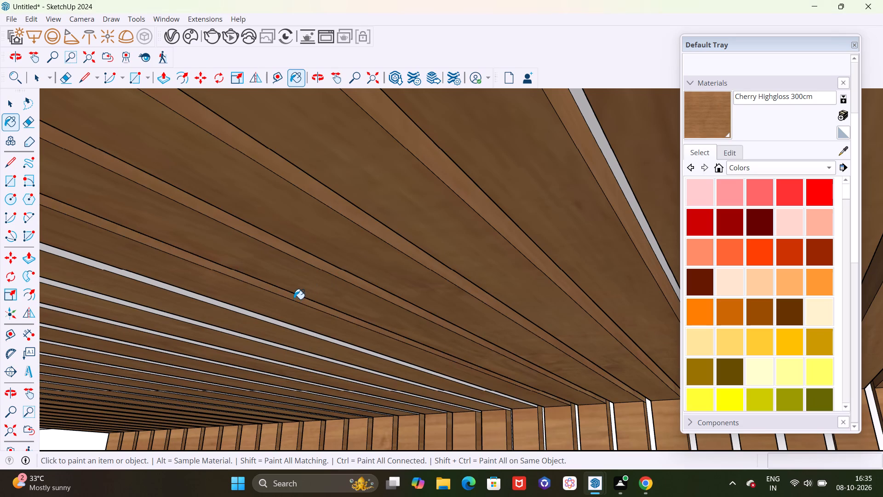
Continue Cherry Highgloss 300cm over the next five grey side faces of the ceiling strips.
middle_drag(294, 299, 596, 204)
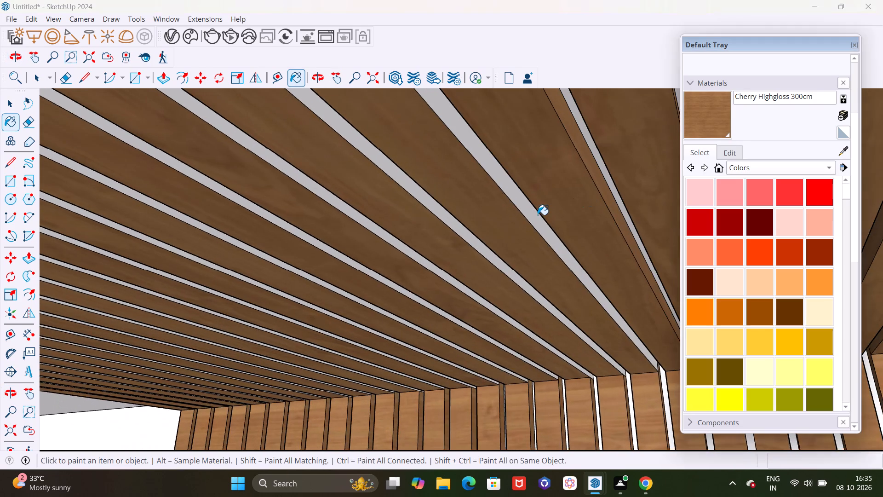
drag(528, 213, 523, 214)
click(452, 226)
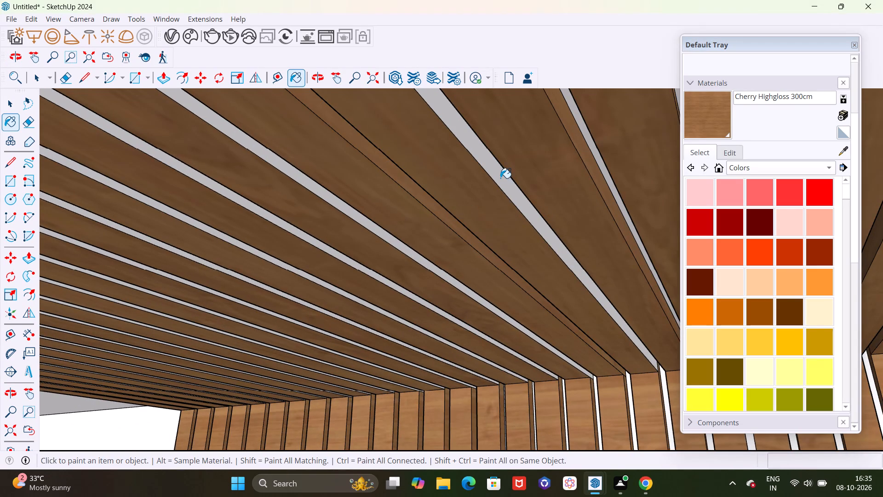
click(500, 178)
click(383, 237)
click(346, 262)
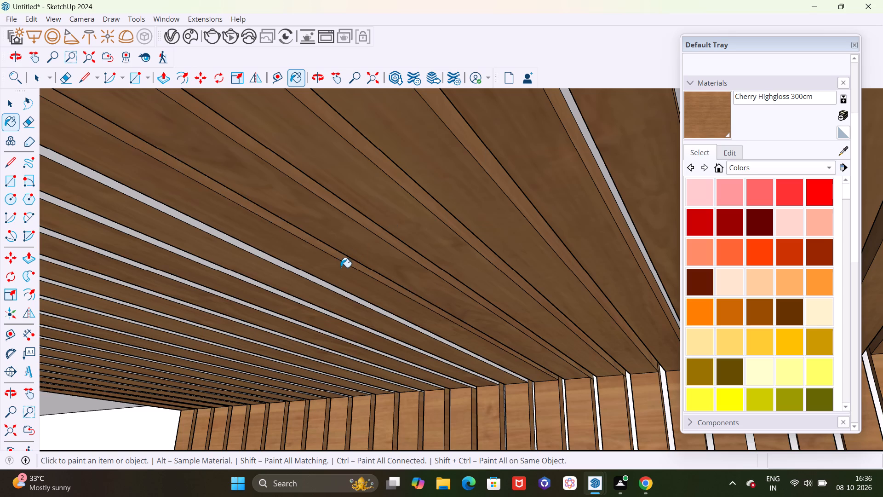
click(319, 283)
Apply Cherry Highgloss 300cm to the following four unpainted side faces of the ceiling strips.
shift+middle_drag(314, 289, 364, 265)
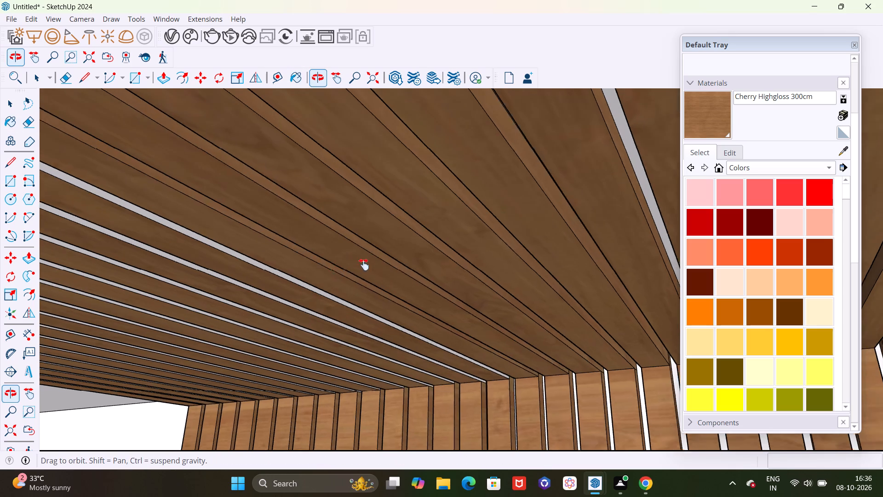
shift+middle_drag(364, 265, 584, 191)
scroll(545, 199, up, 3)
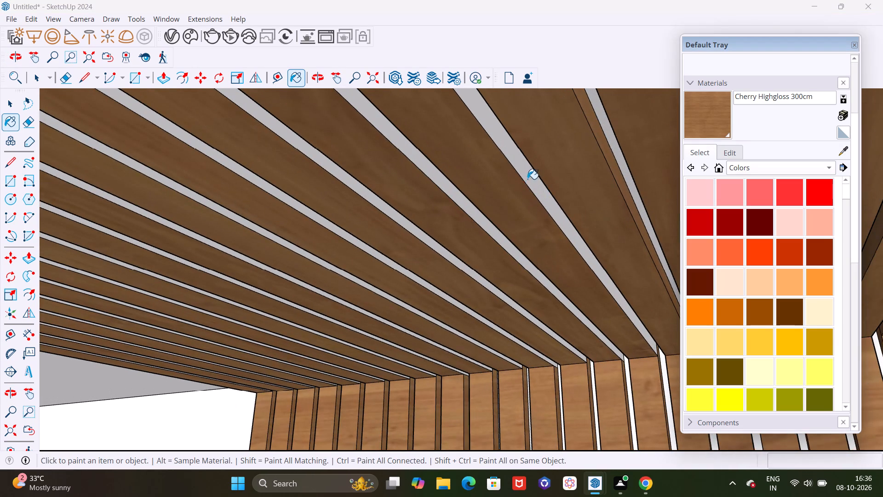
click(528, 179)
drag(459, 204, 453, 207)
click(404, 223)
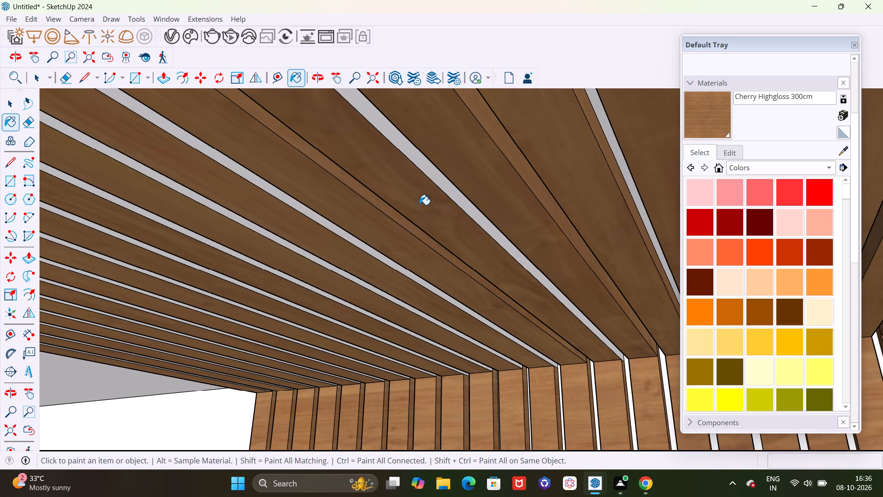
click(446, 185)
click(354, 243)
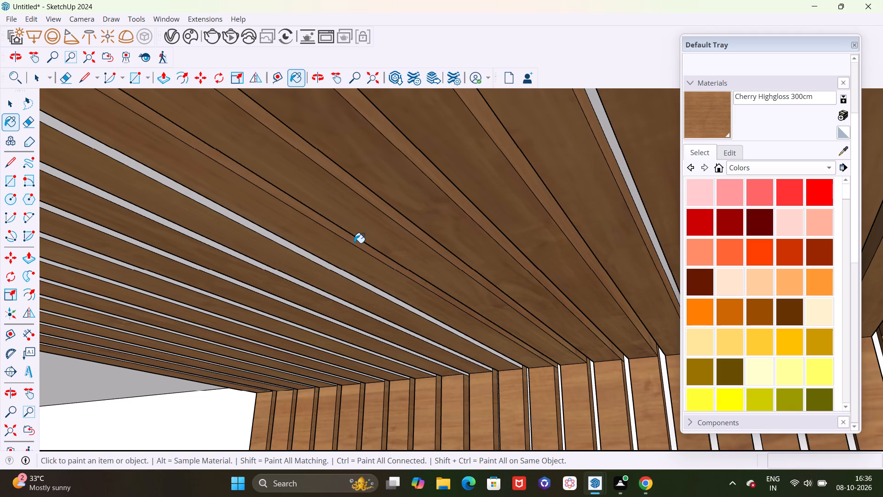
Paint seven more consecutive grey side faces of the ceiling strips with Cherry Highgloss 300cm.
shift+middle_drag(340, 255, 568, 173)
scroll(545, 178, up, 4)
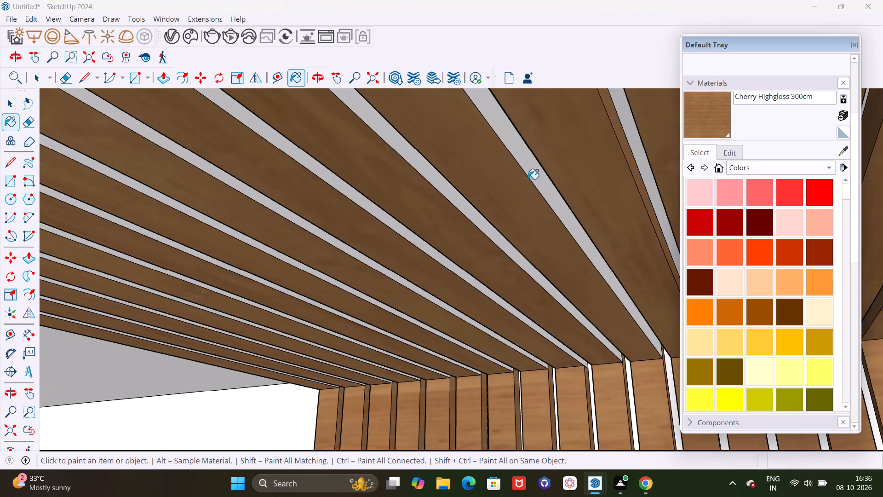
click(528, 171)
click(444, 189)
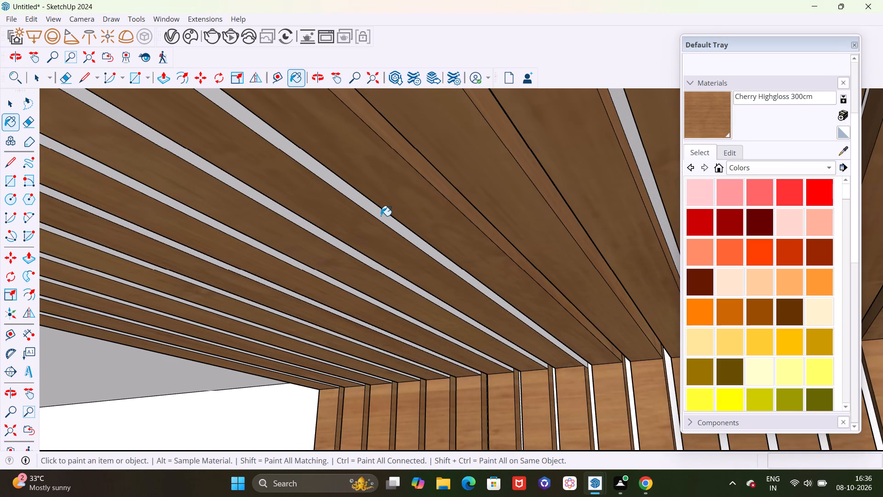
click(381, 216)
click(334, 240)
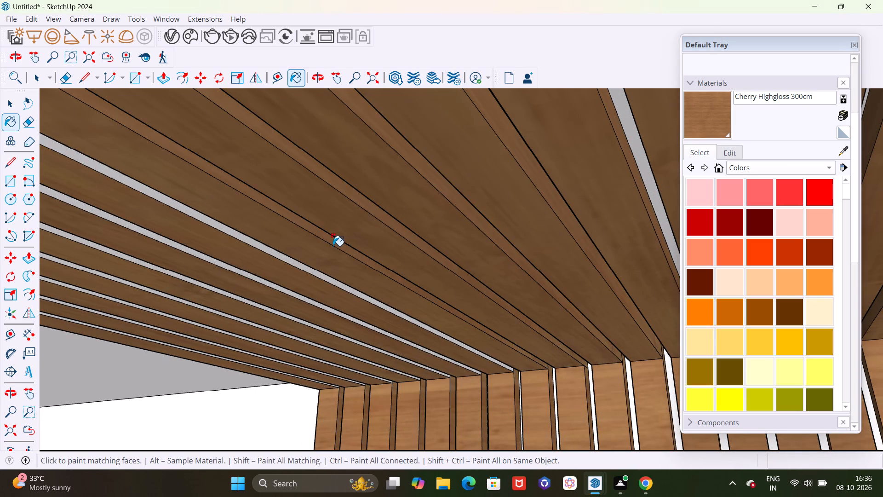
shift+middle_drag(416, 203, 617, 126)
scroll(445, 192, up, 4)
click(440, 194)
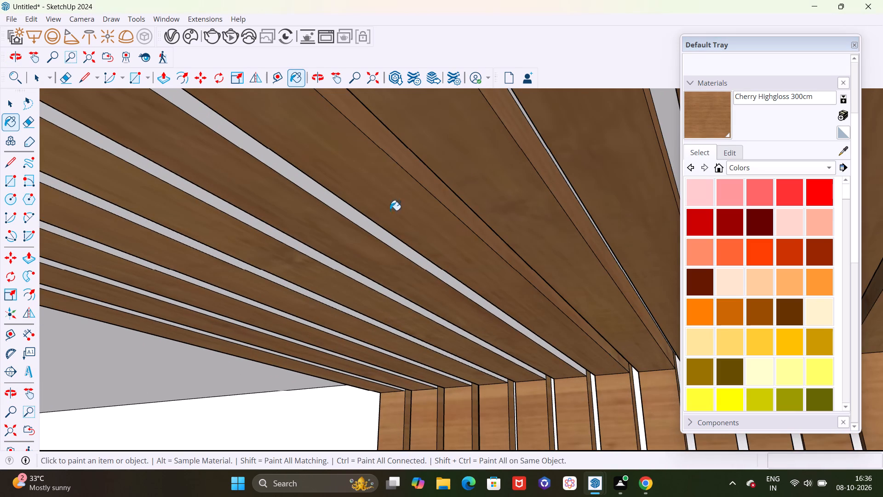
click(354, 221)
click(296, 246)
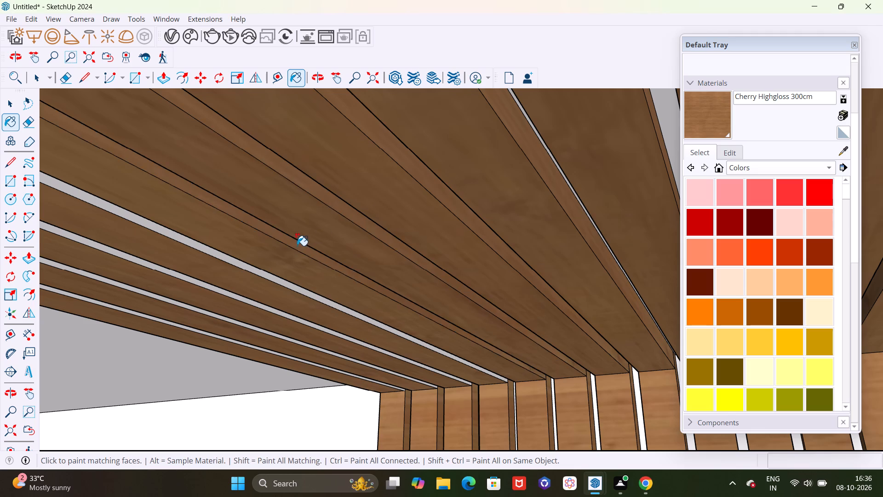
Paint the last four grey side faces of the ceiling strips with Cherry Highgloss 300cm, up to the end strip.
shift+middle_drag(301, 248, 482, 191)
scroll(423, 217, up, 4)
click(415, 215)
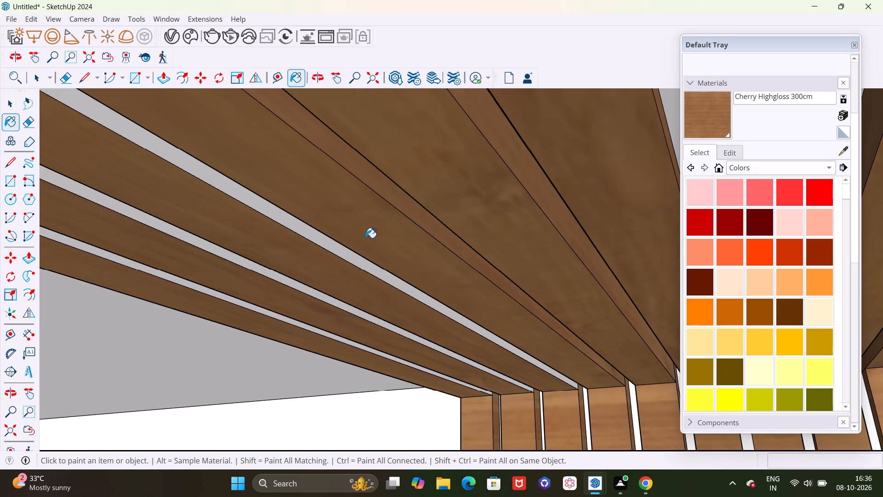
click(330, 245)
click(261, 269)
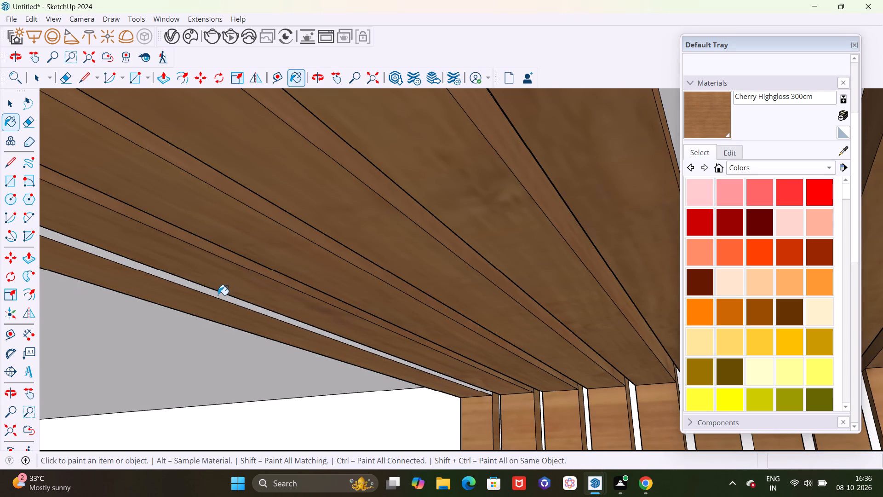
click(218, 296)
Paint the white end faces of five shorter ceiling strips at the outer edge of the group with Cherry Highgloss 300cm.
scroll(389, 260, down, 4)
middle_click(391, 285)
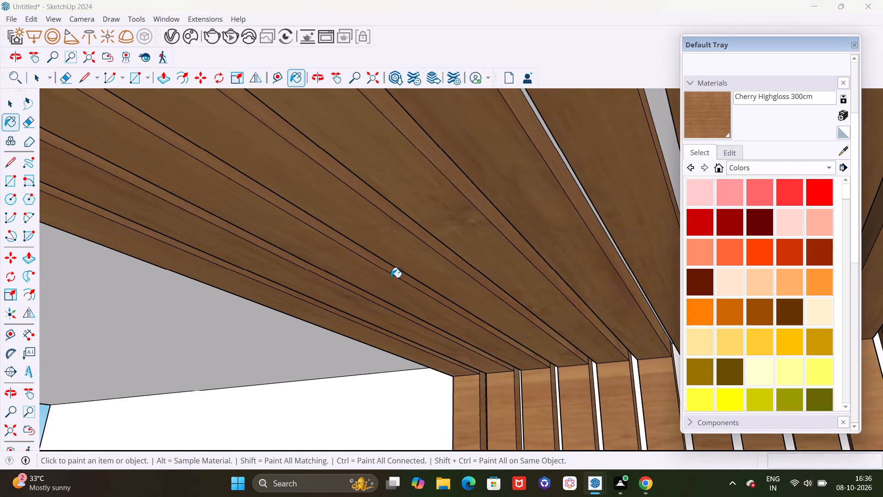
scroll(378, 280, down, 20)
scroll(378, 280, down, 12)
middle_drag(475, 287, 482, 364)
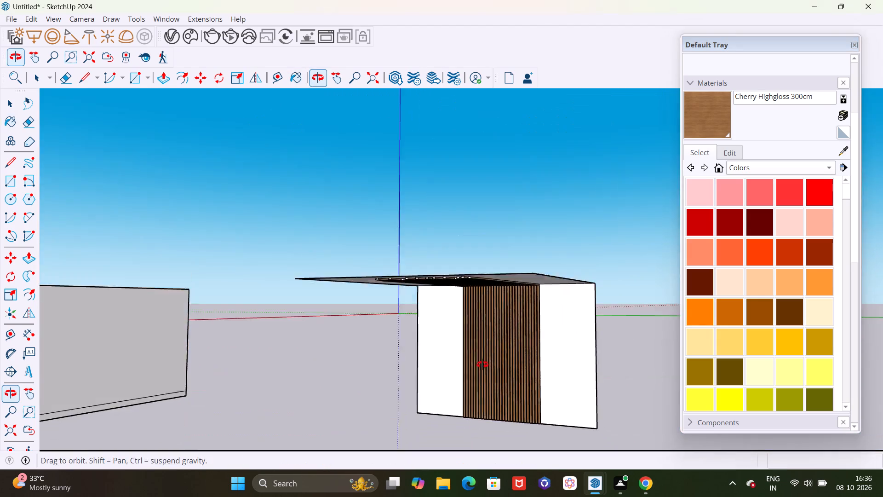
middle_drag(482, 364, 486, 369)
scroll(439, 272, up, 6)
scroll(423, 322, down, 4)
scroll(373, 371, down, 1)
middle_drag(380, 367, 562, 243)
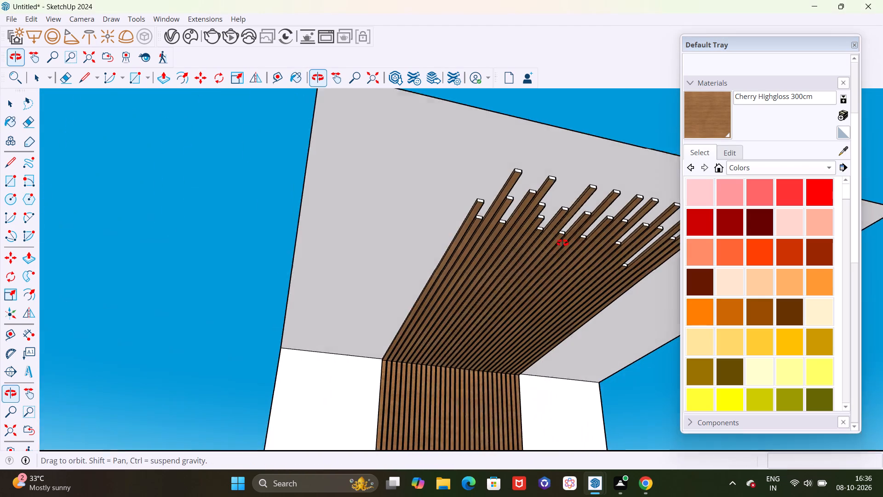
middle_drag(562, 243, 568, 244)
scroll(389, 209, down, 5)
scroll(567, 166, up, 19)
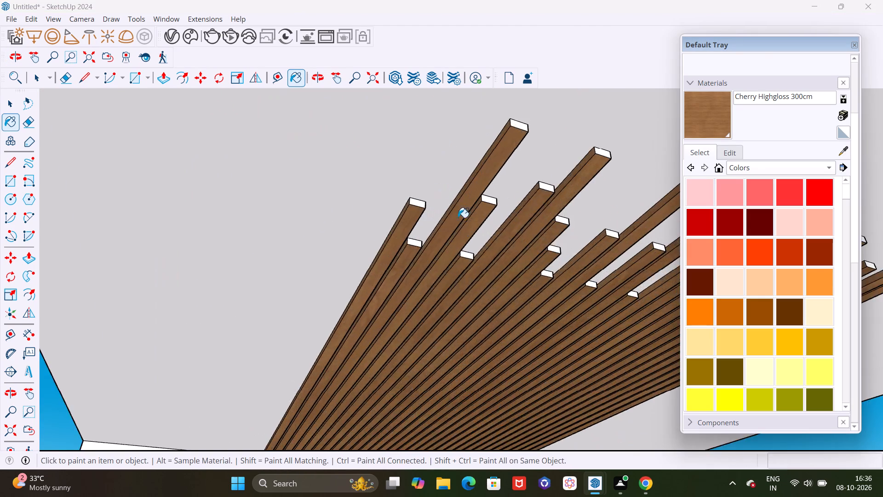
scroll(458, 218, up, 5)
click(409, 209)
click(401, 272)
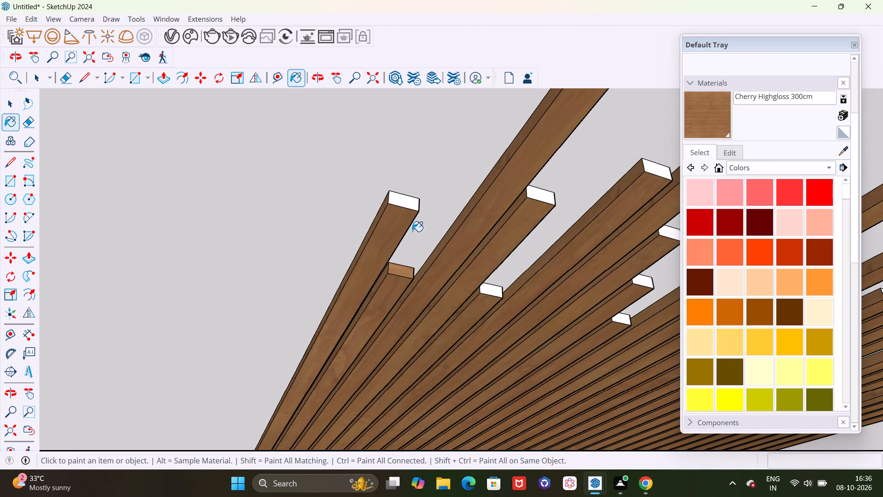
click(400, 203)
click(496, 293)
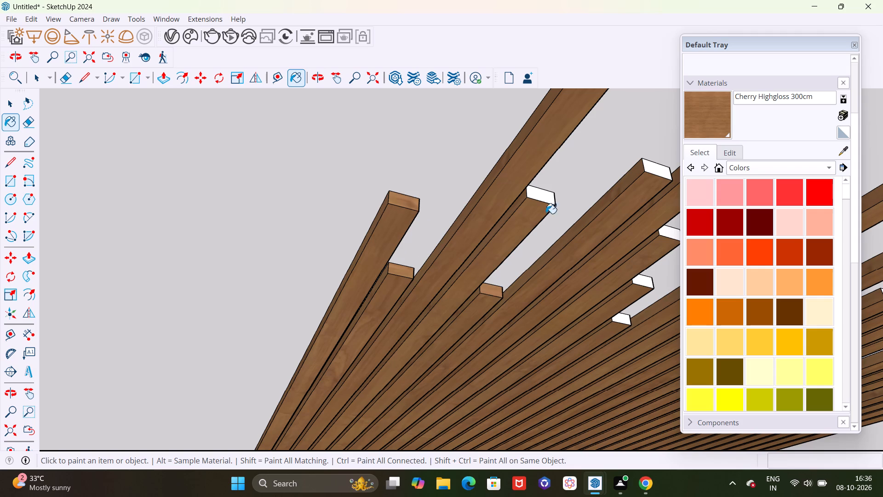
click(540, 193)
click(654, 173)
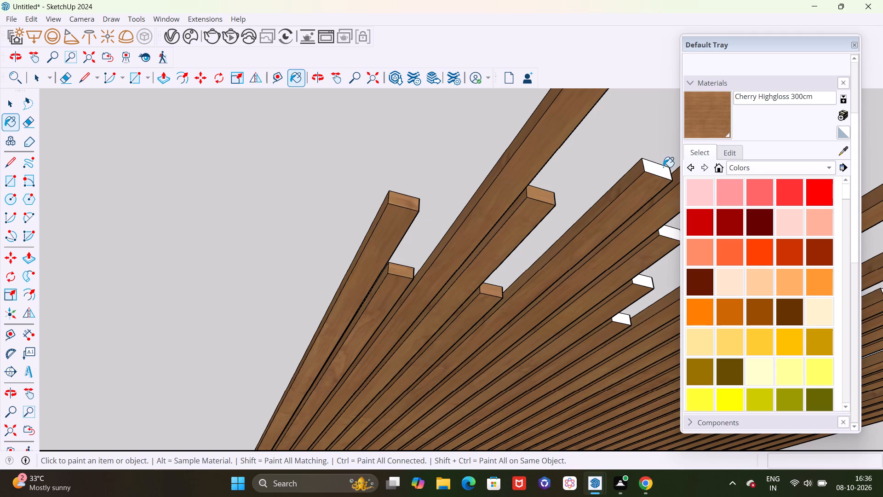
drag(653, 172, 646, 172)
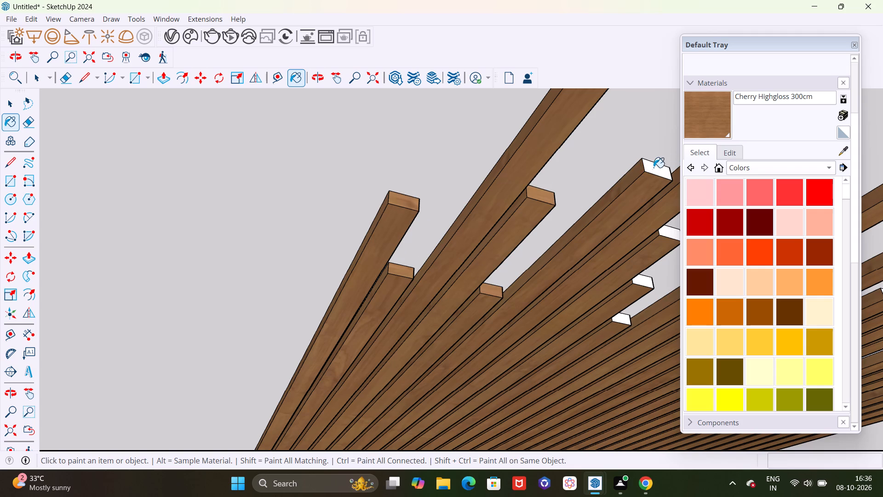
click(654, 168)
Paint the end faces of the two long ceiling strips and the next five shorter ones with Cherry Highgloss 300cm.
scroll(411, 208, down, 6)
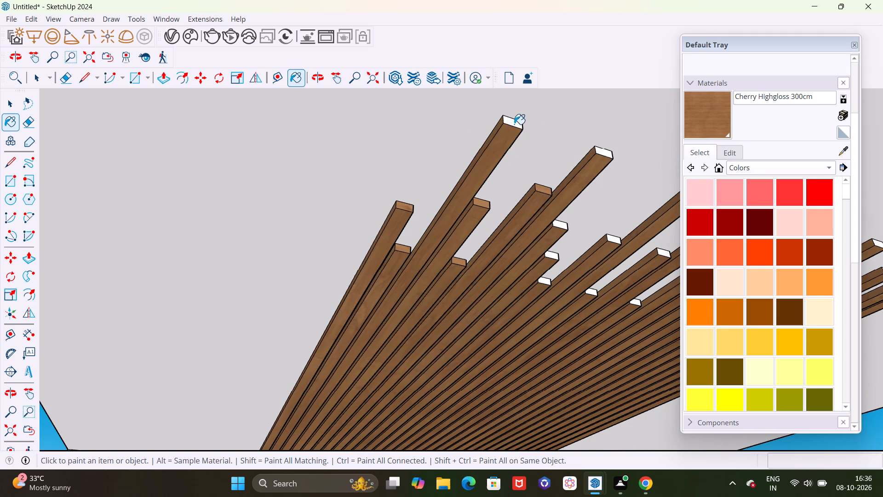
click(512, 126)
click(605, 153)
scroll(497, 129, up, 4)
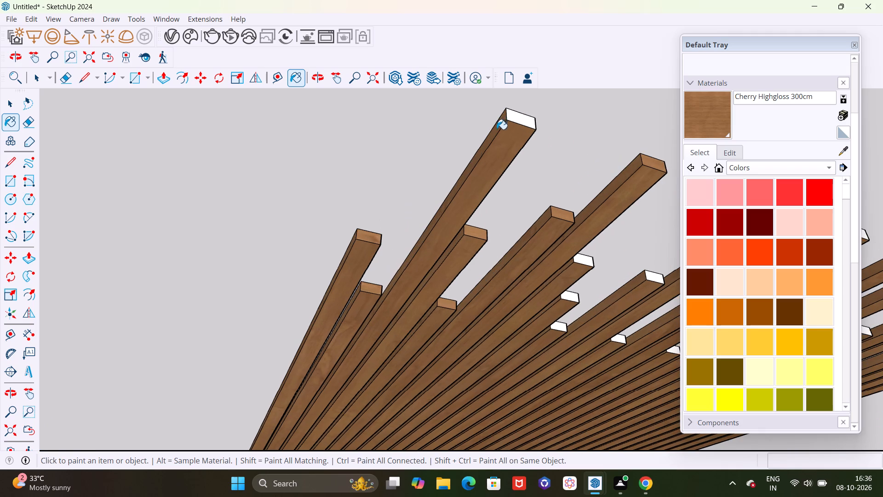
click(526, 121)
scroll(377, 165, down, 5)
scroll(580, 191, up, 10)
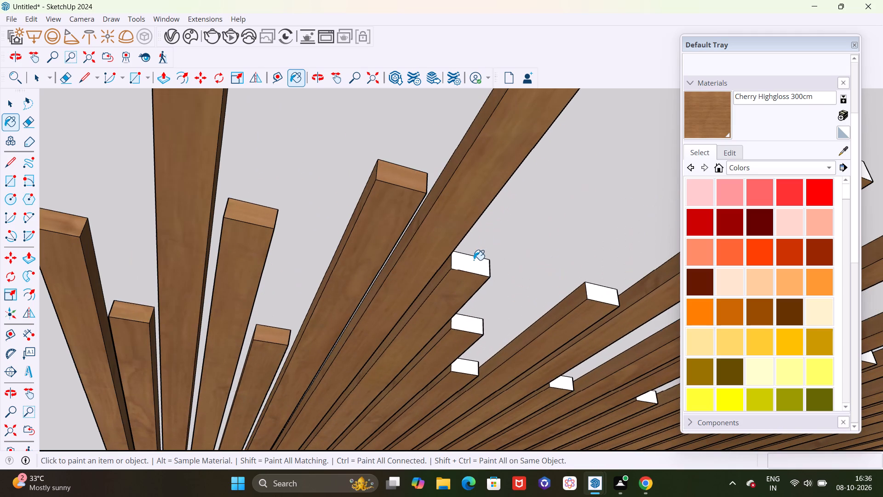
click(472, 263)
click(472, 325)
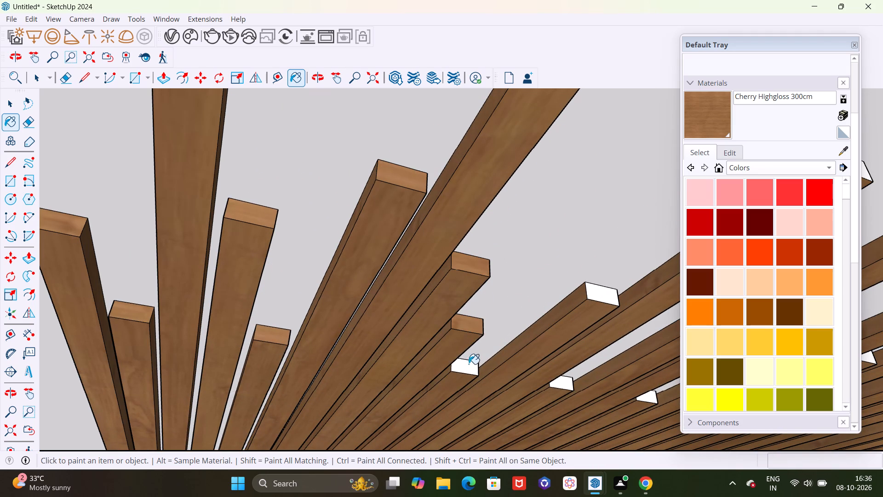
click(469, 366)
click(600, 297)
click(565, 384)
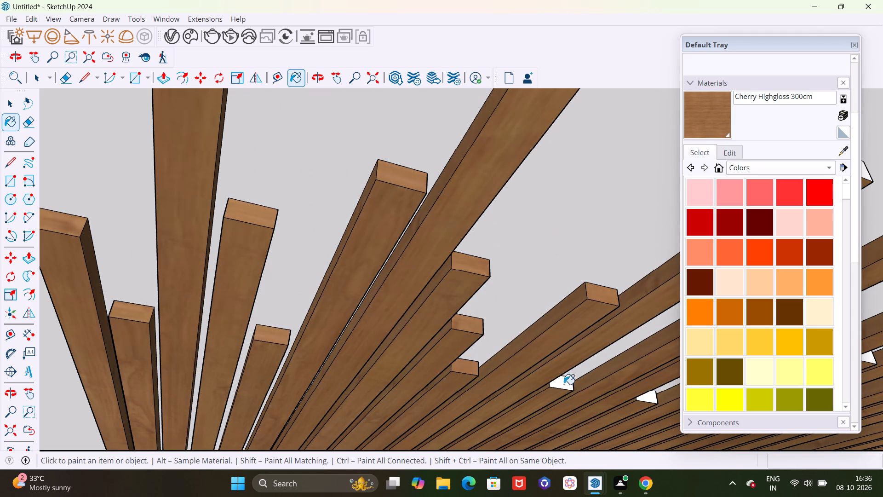
Paint the white end faces of the next six ceiling strips with Cherry Highgloss 300cm.
scroll(355, 317, down, 10)
scroll(562, 258, up, 10)
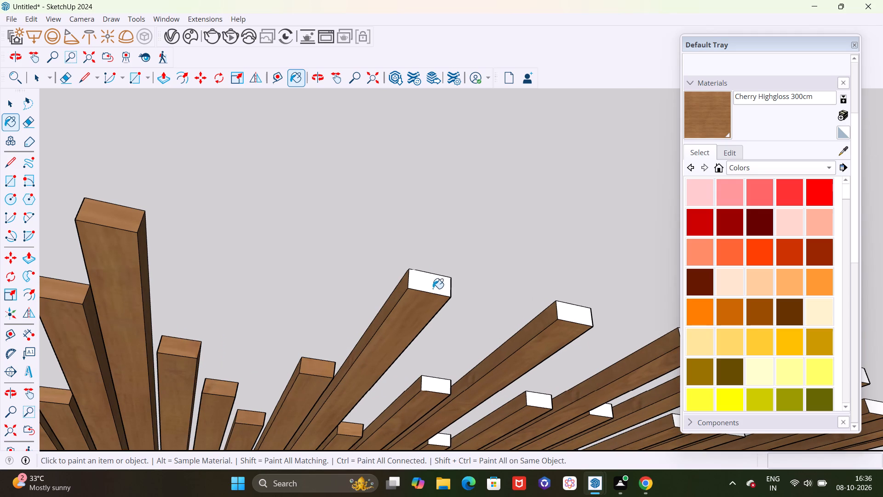
click(433, 289)
click(433, 390)
click(571, 316)
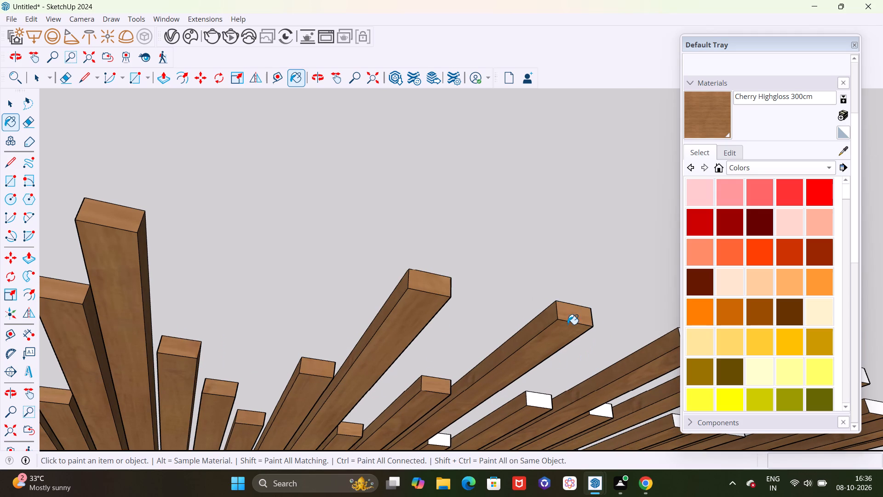
drag(535, 400, 530, 408)
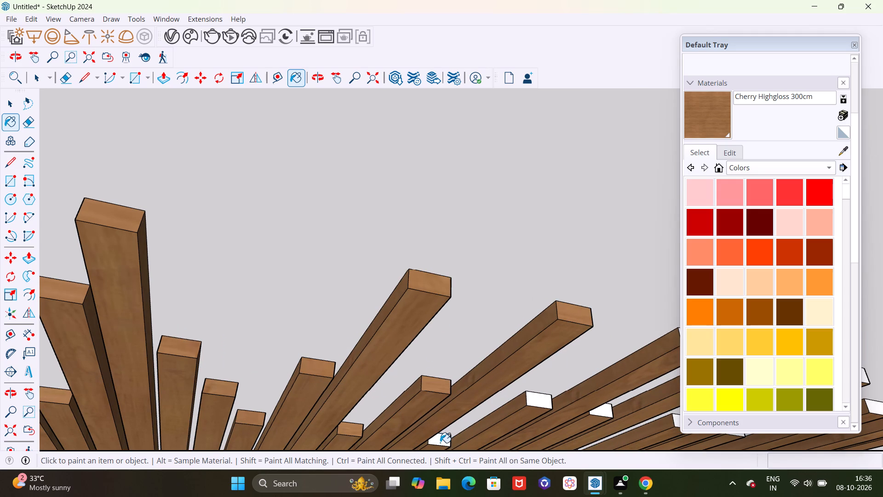
click(440, 443)
click(539, 405)
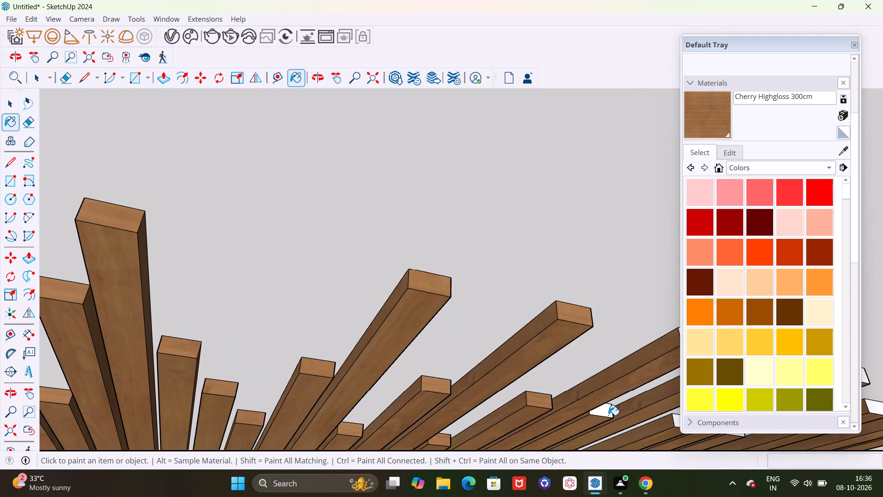
click(606, 412)
Paint the end faces of two more long ceiling strips and two shorter ones beside them with Cherry Highgloss 300cm.
scroll(405, 365, down, 9)
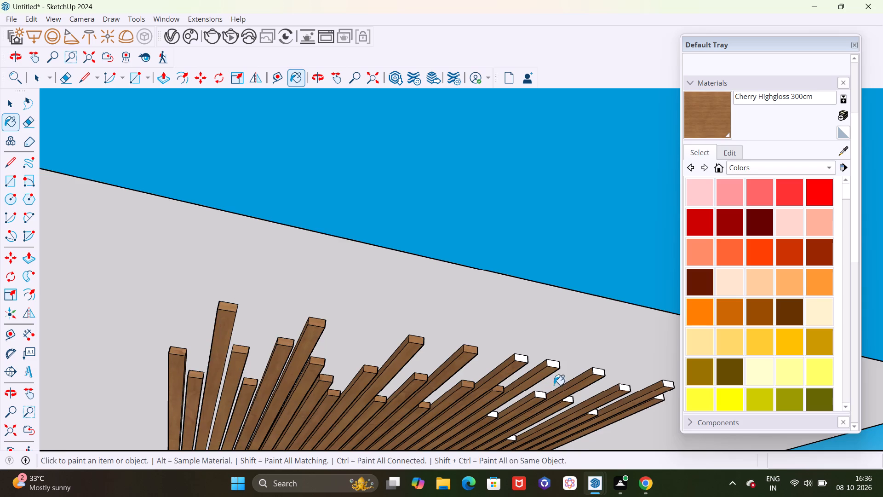
middle_drag(554, 385, 461, 391)
scroll(505, 366, up, 5)
click(530, 342)
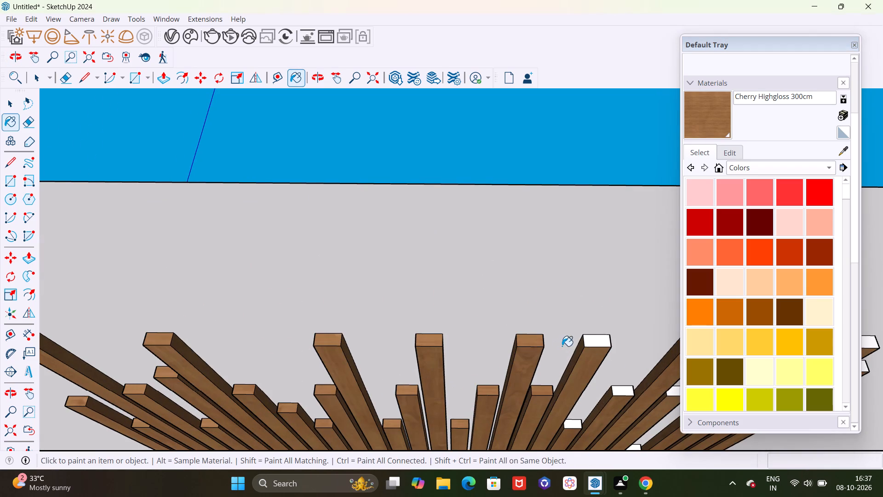
click(596, 344)
click(618, 392)
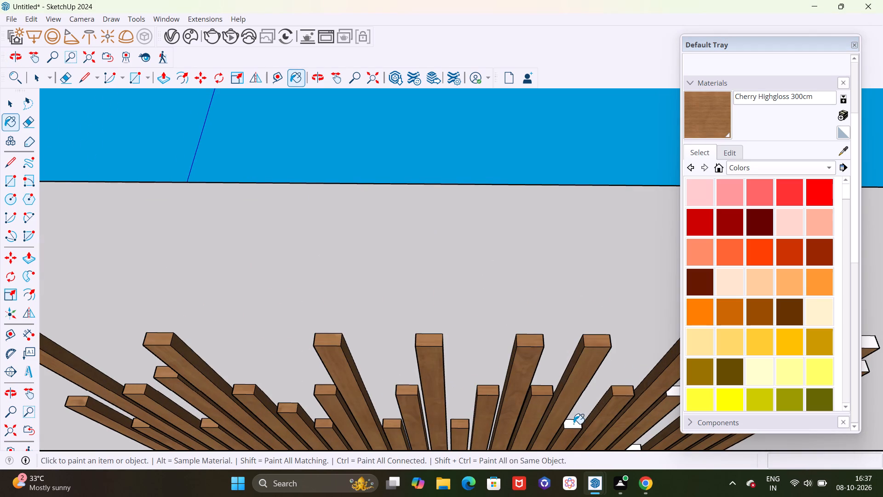
click(573, 424)
Paint the last seven white end faces of the ceiling strips with Cherry Highgloss 300cm, up to the outermost strip.
shift+middle_drag(570, 407, 298, 391)
scroll(315, 362, up, 1)
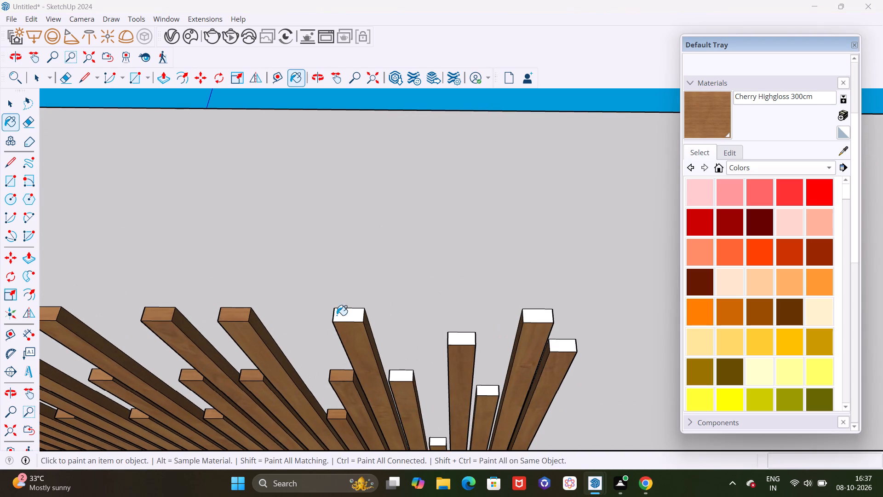
click(350, 314)
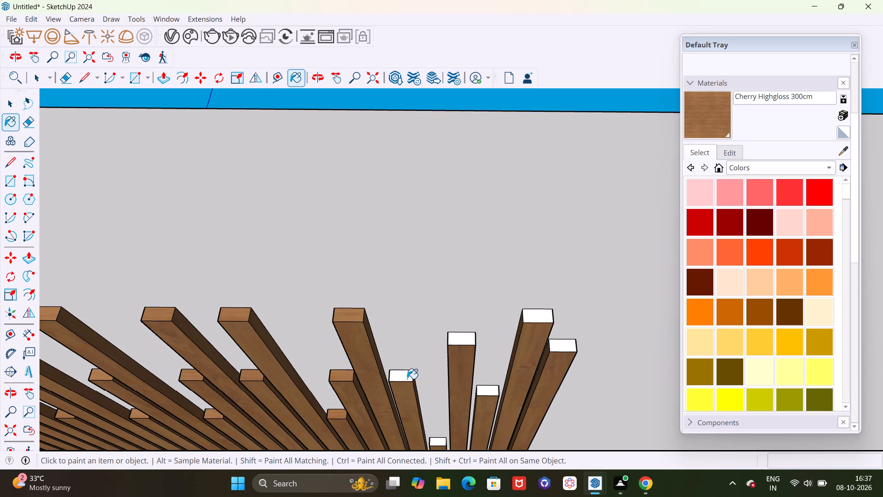
click(407, 379)
click(438, 442)
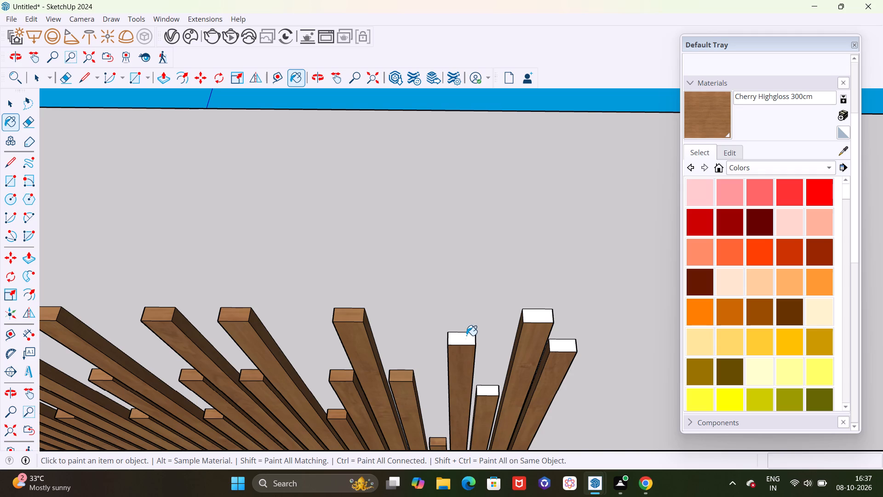
click(466, 339)
click(490, 389)
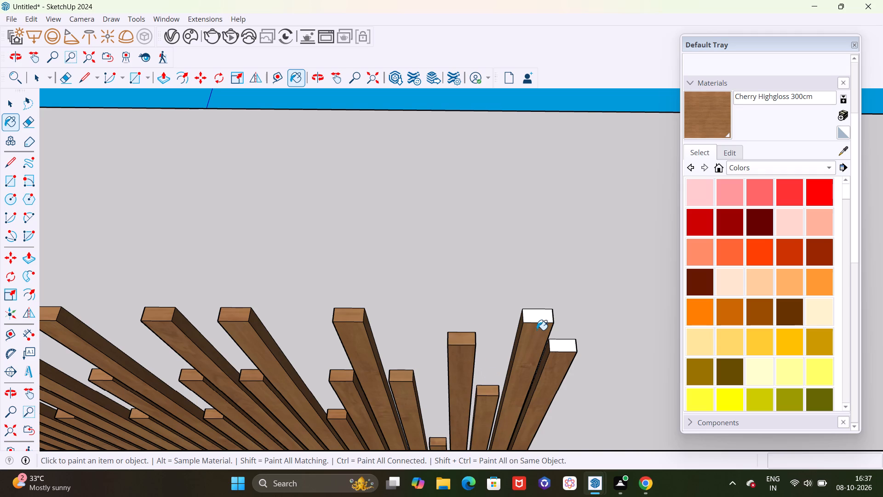
click(542, 318)
click(562, 348)
Examine the wall and ceiling strips as a whole from several angles to check the wood finish.
scroll(640, 305, down, 6)
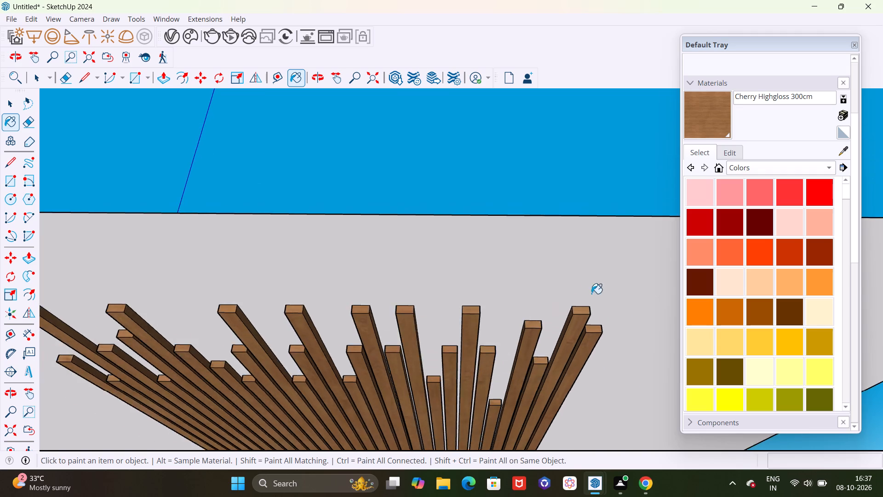
scroll(591, 294, down, 17)
scroll(459, 318, down, 10)
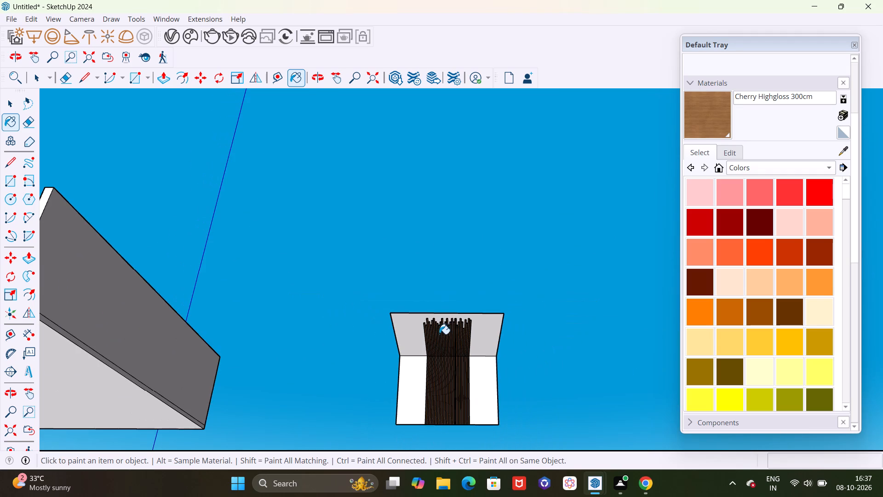
scroll(449, 347, down, 5)
middle_drag(456, 352, 464, 425)
scroll(464, 364, up, 11)
scroll(395, 371, up, 1)
middle_drag(396, 374, 409, 387)
scroll(412, 391, up, 7)
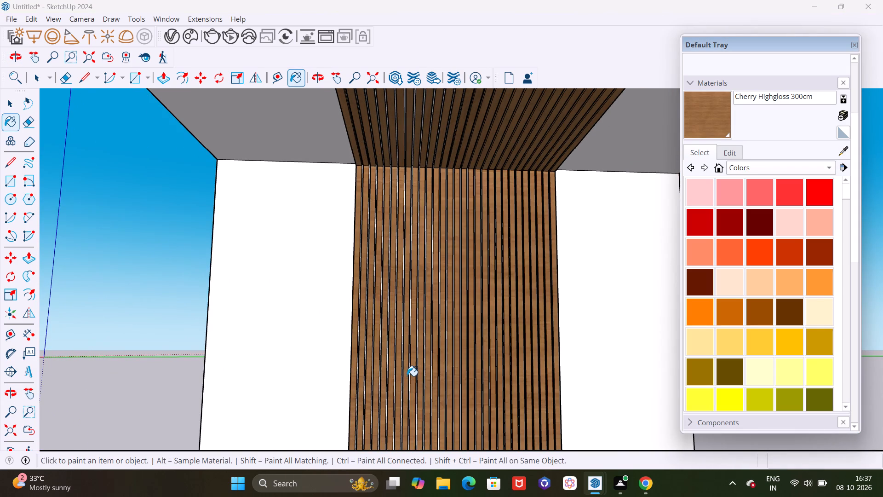
scroll(409, 369, down, 4)
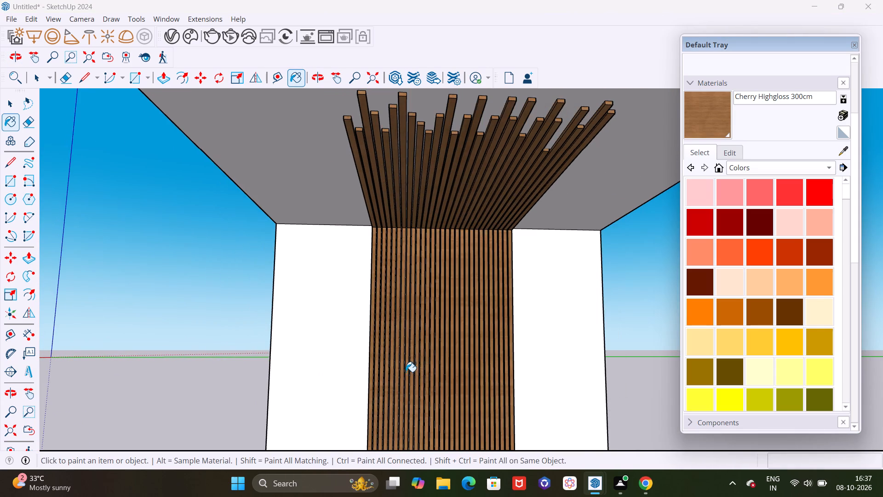
scroll(406, 372, down, 3)
middle_drag(419, 377, 427, 316)
scroll(342, 166, up, 4)
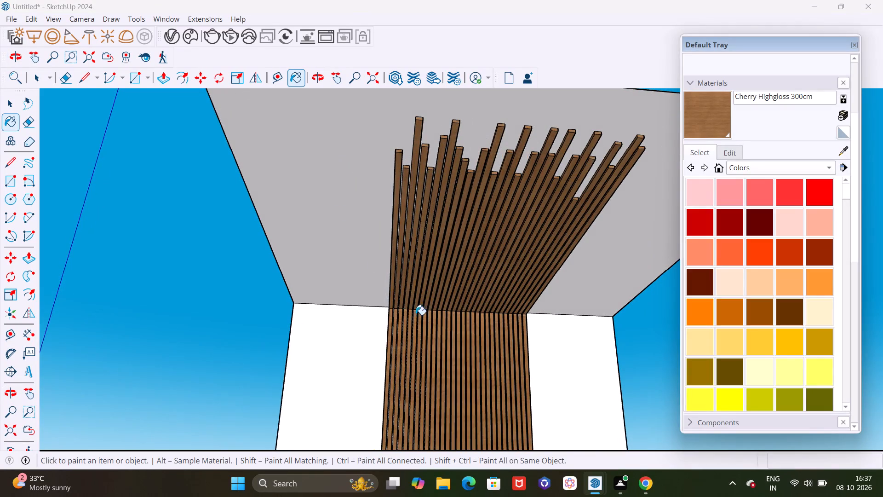
scroll(420, 311, up, 1)
middle_drag(425, 307, 430, 264)
scroll(307, 283, down, 6)
middle_drag(396, 299, 374, 293)
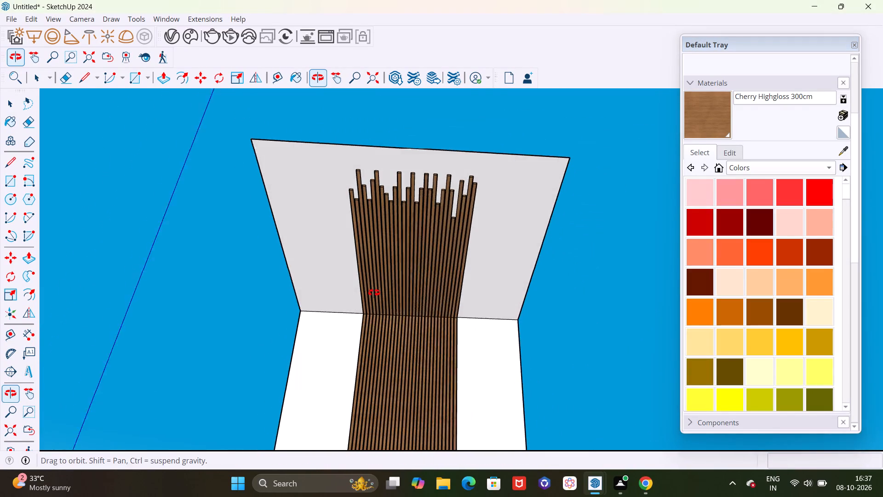
middle_drag(374, 293, 363, 289)
scroll(338, 232, up, 4)
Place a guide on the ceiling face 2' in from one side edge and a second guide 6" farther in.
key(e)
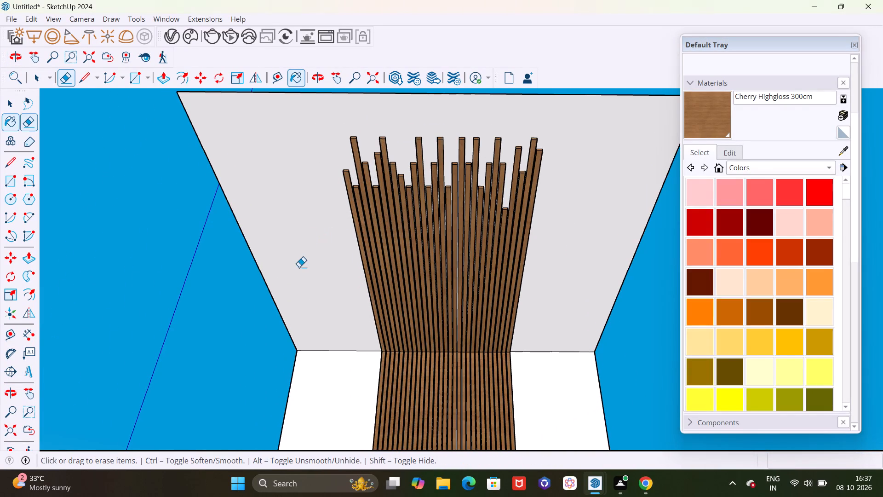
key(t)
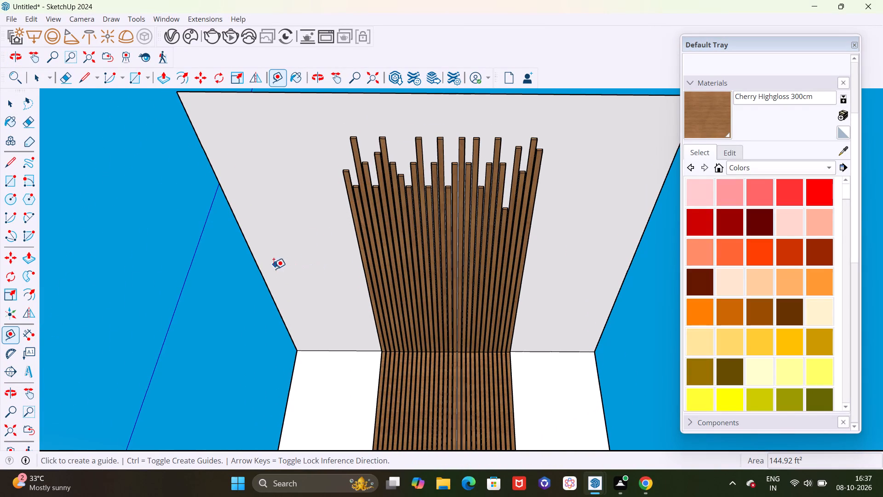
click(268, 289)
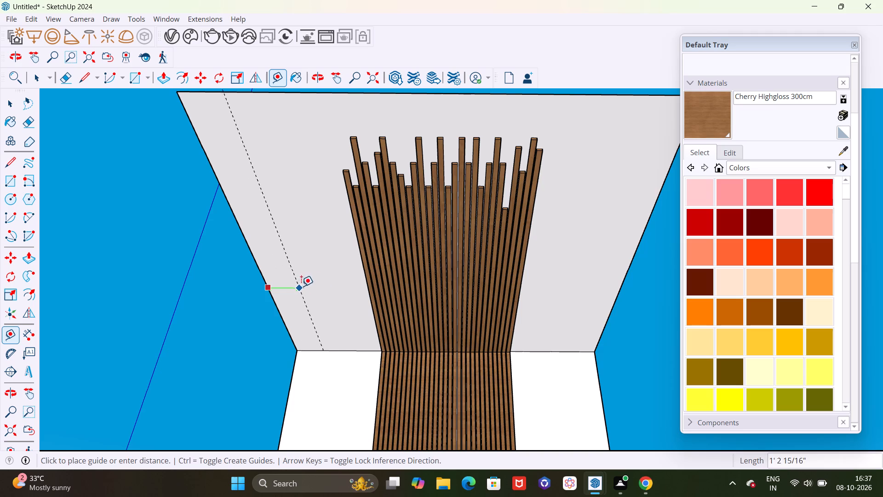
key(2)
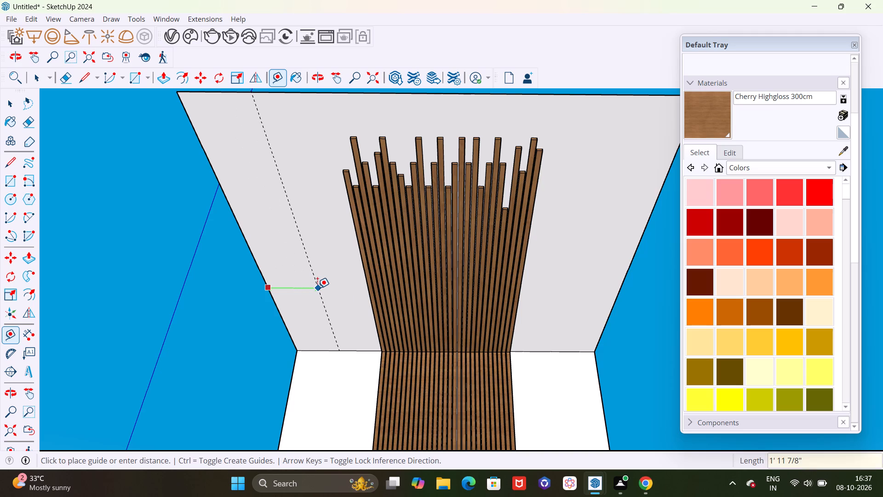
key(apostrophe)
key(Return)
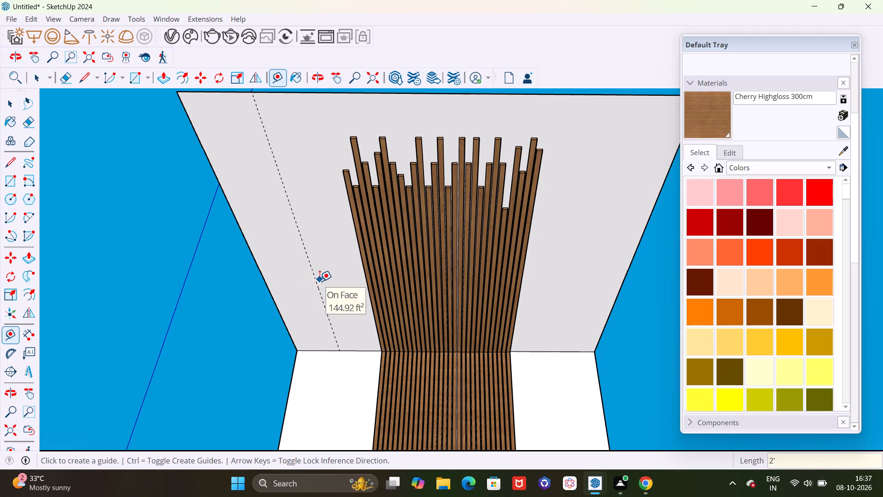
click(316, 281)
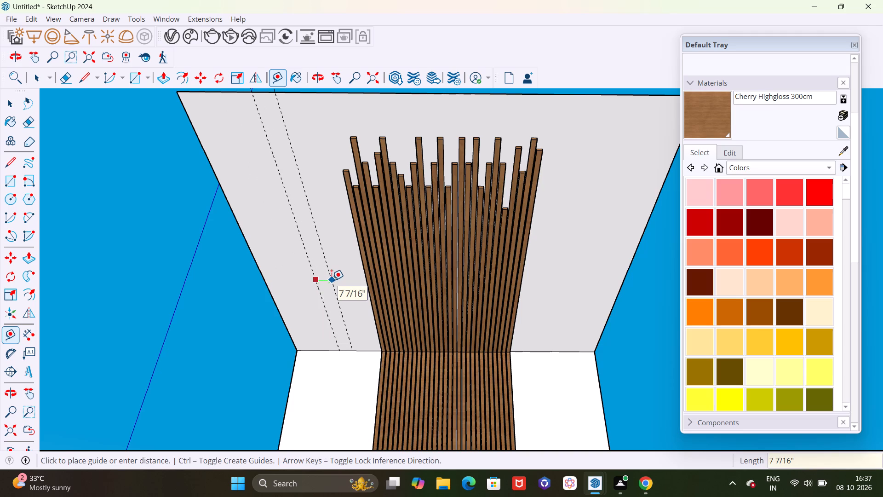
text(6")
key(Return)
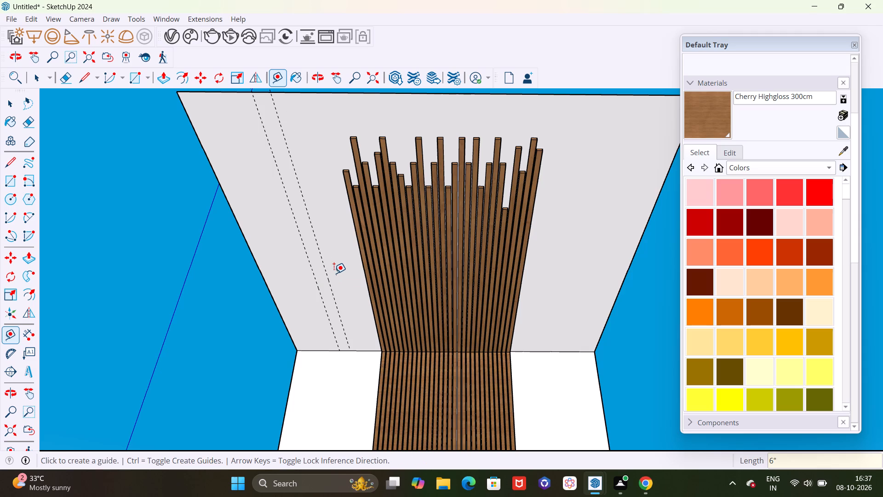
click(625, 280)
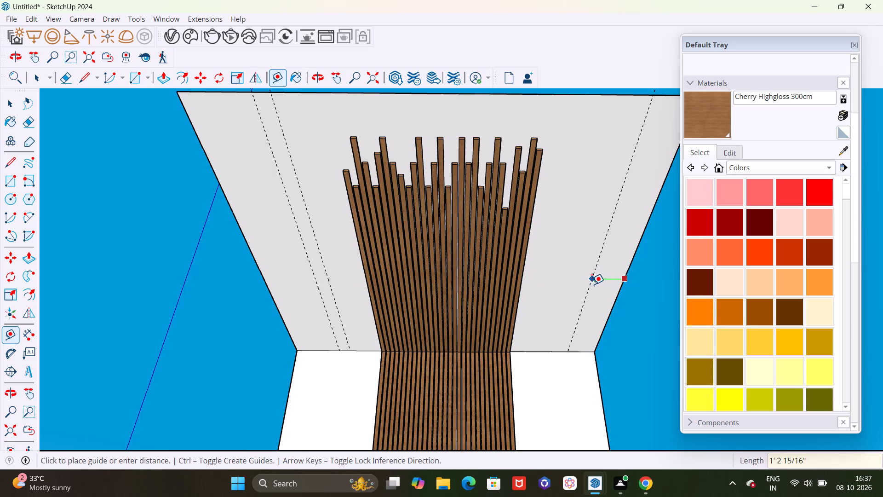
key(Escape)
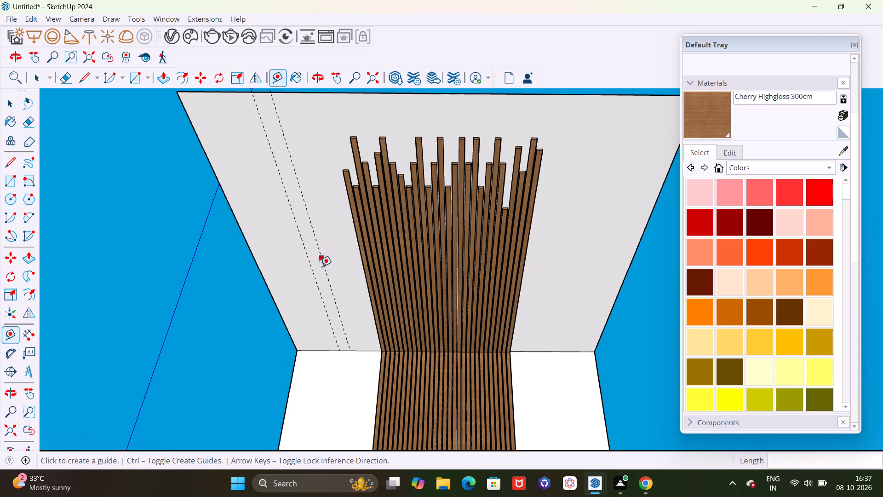
Place cross guides on the ceiling face, one 4' in from the outer edge and one 4' from the wall edge.
scroll(318, 274, down, 2)
click(305, 136)
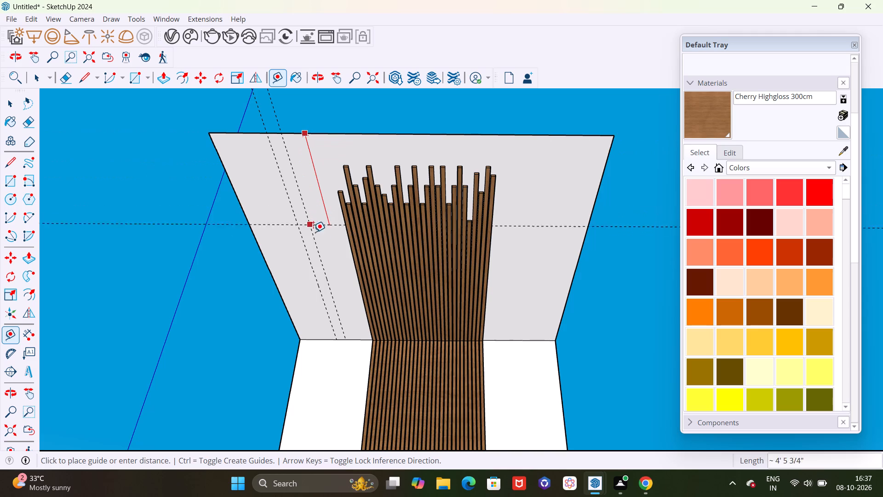
scroll(316, 258, up, 4)
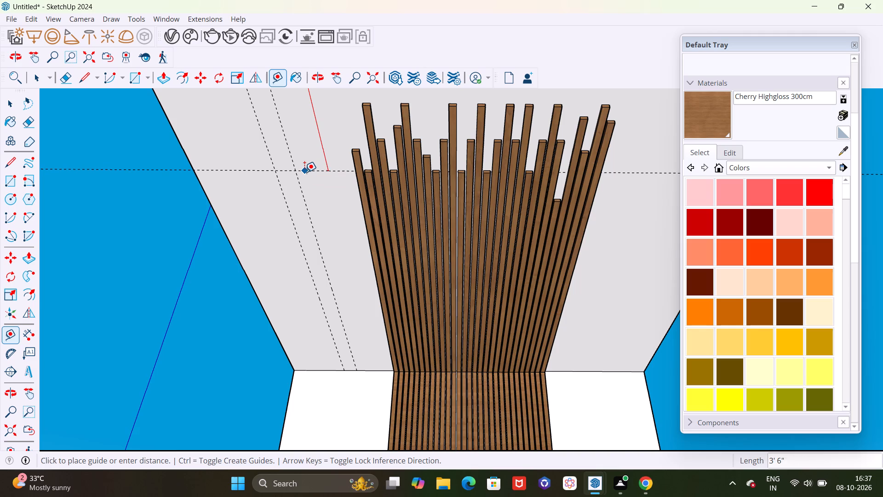
text(4')
key(Return)
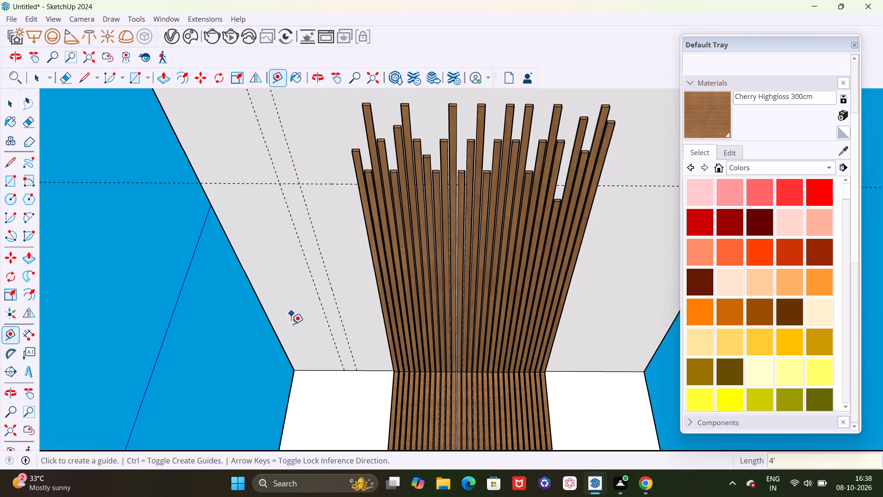
click(321, 371)
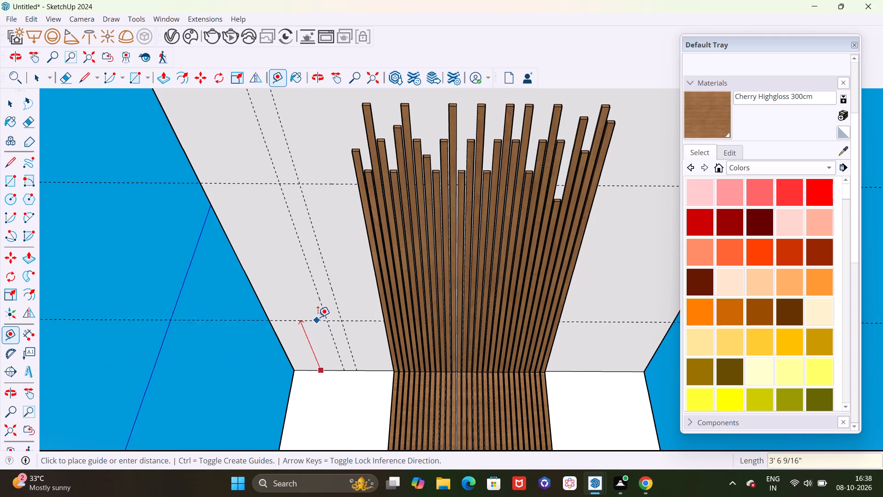
text(4')
key(Return)
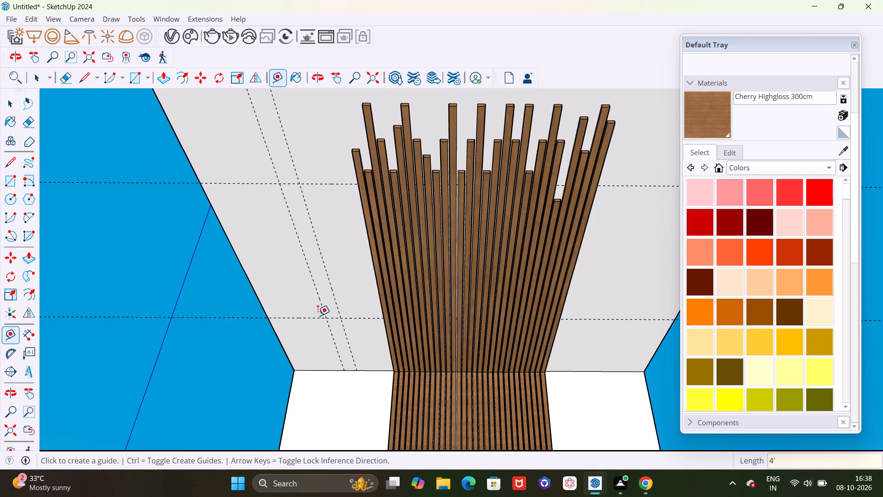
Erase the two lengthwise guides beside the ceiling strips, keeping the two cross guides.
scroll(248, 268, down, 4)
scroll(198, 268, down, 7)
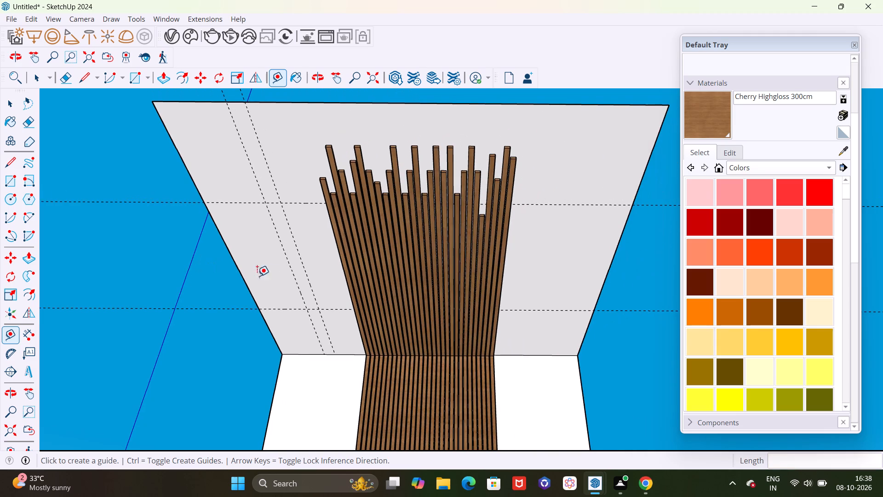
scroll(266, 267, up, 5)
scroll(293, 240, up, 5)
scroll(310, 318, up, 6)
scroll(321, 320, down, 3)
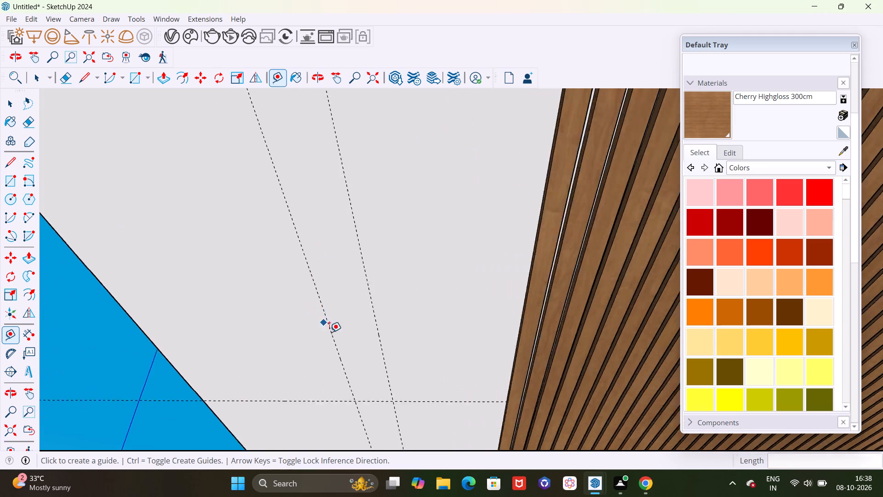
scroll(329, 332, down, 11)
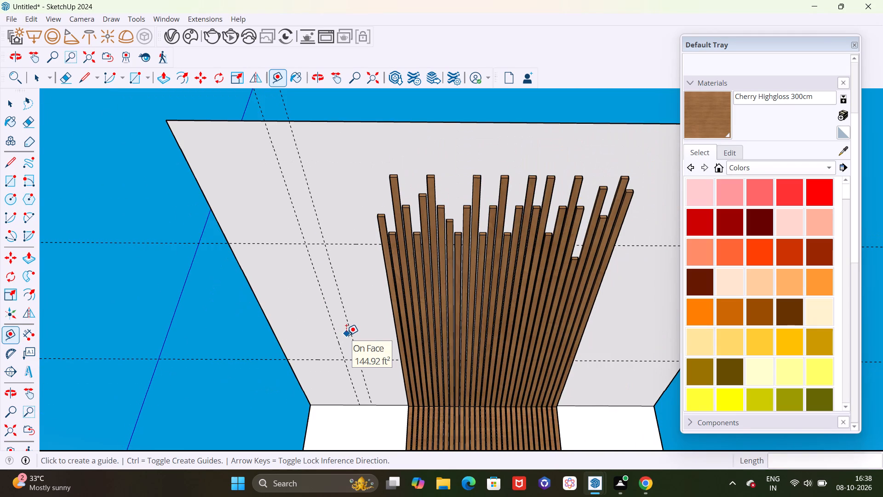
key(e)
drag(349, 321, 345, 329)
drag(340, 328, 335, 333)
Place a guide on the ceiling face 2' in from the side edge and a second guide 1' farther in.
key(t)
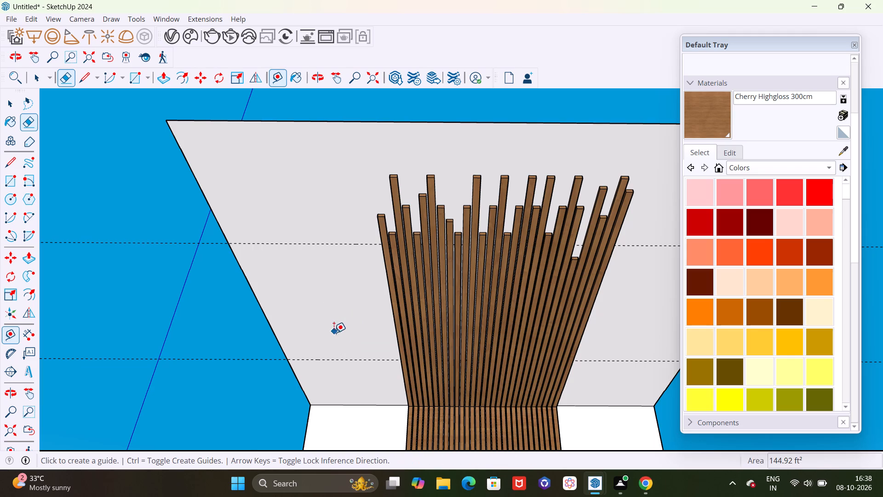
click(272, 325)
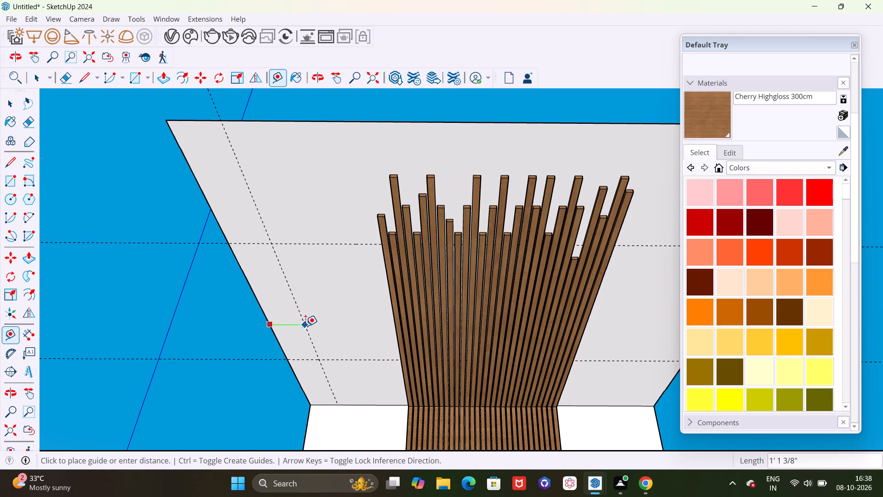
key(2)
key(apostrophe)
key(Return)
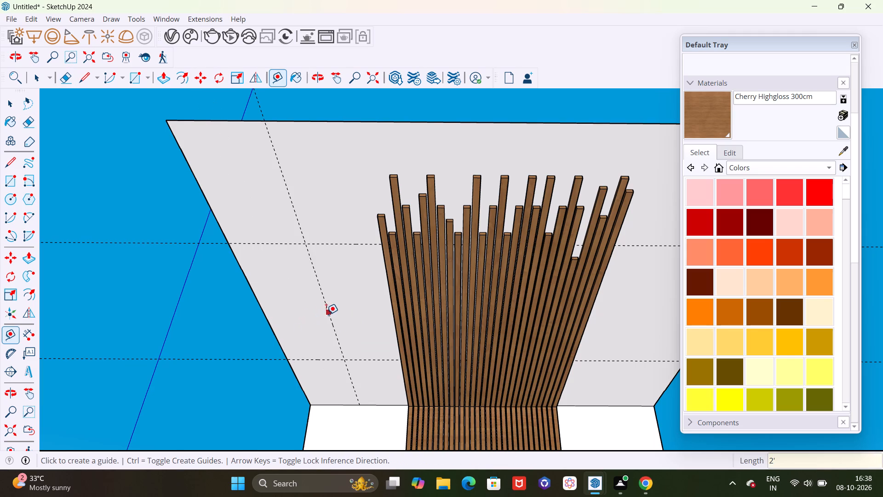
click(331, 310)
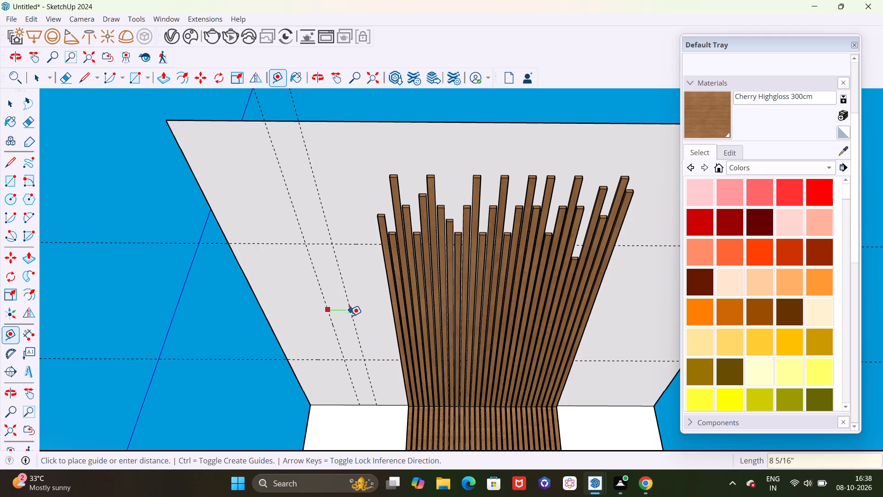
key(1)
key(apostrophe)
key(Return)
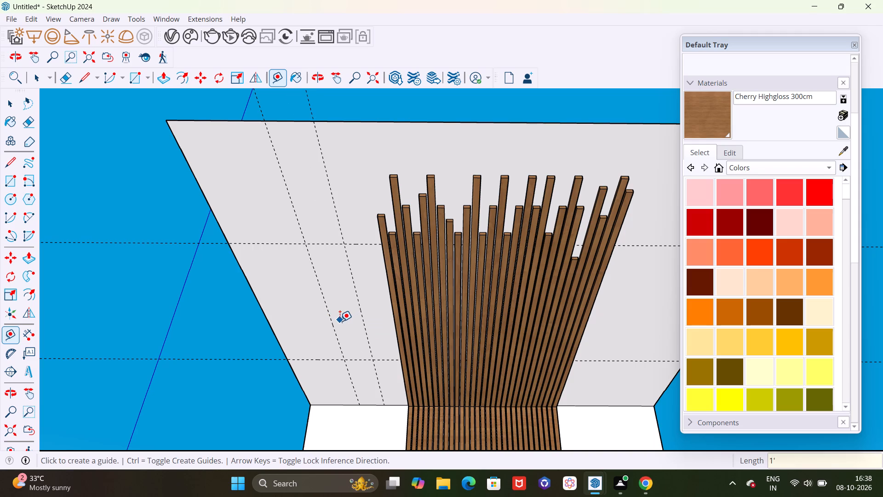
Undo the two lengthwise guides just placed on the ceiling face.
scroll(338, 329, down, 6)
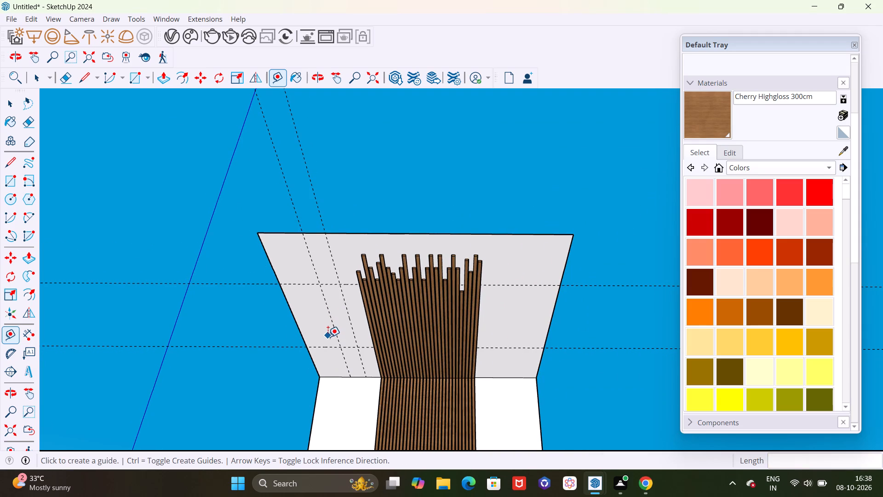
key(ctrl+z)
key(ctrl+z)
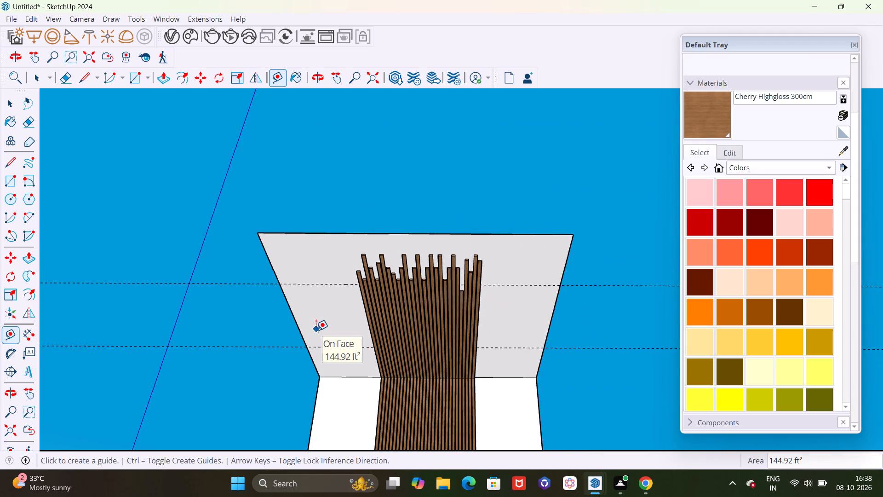
Place a guide on the ceiling face 18" in from the side edge and a second guide 1' farther in.
click(294, 319)
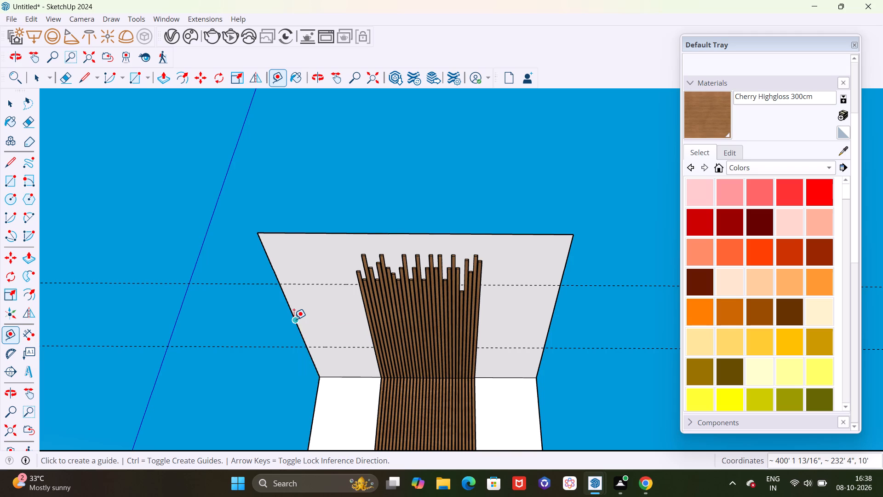
scroll(319, 320, up, 4)
key(1)
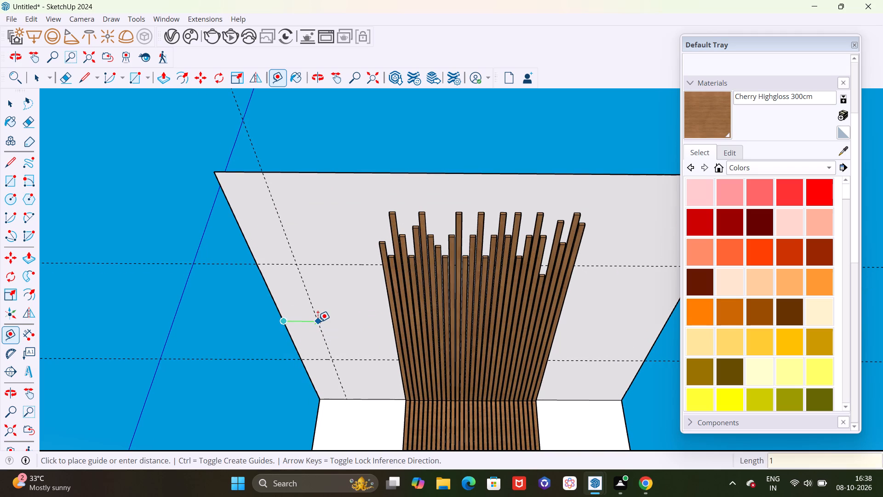
text(8")
key(Return)
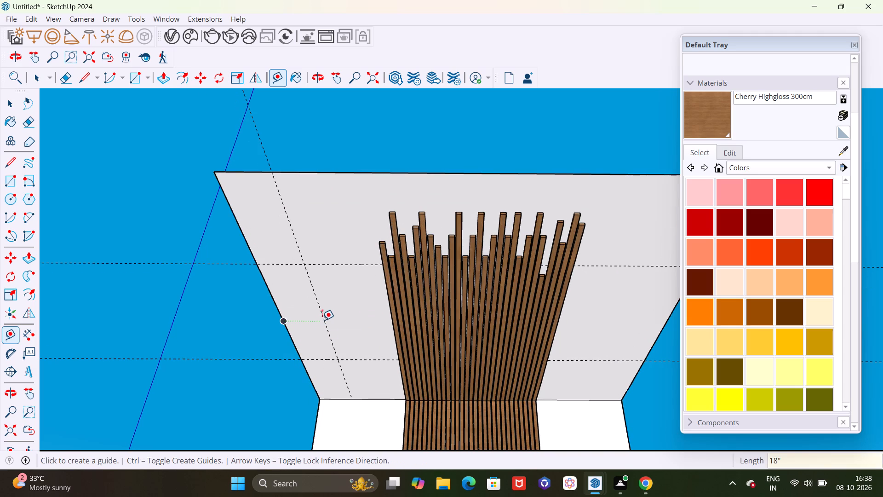
click(327, 319)
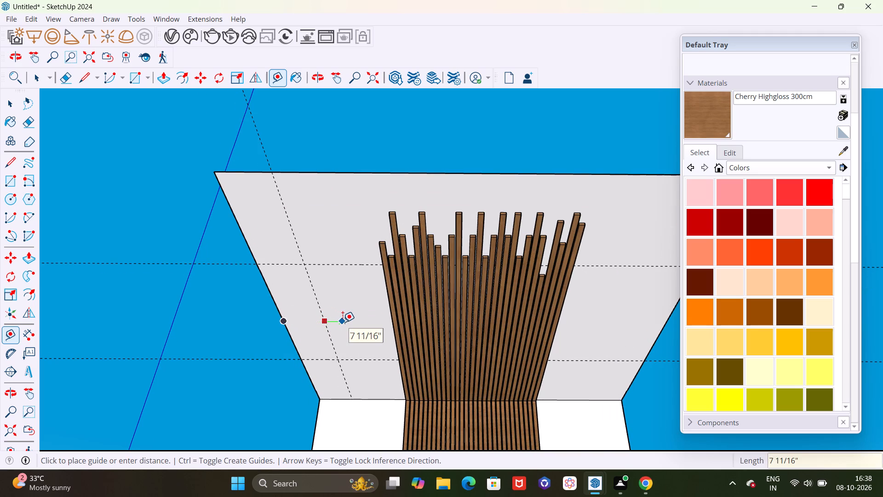
key(Escape)
click(322, 307)
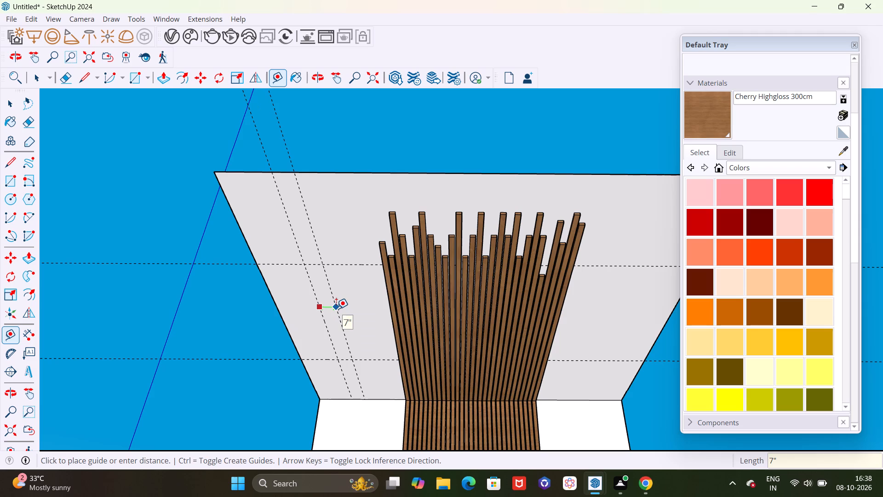
key(1)
key(apostrophe)
key(Return)
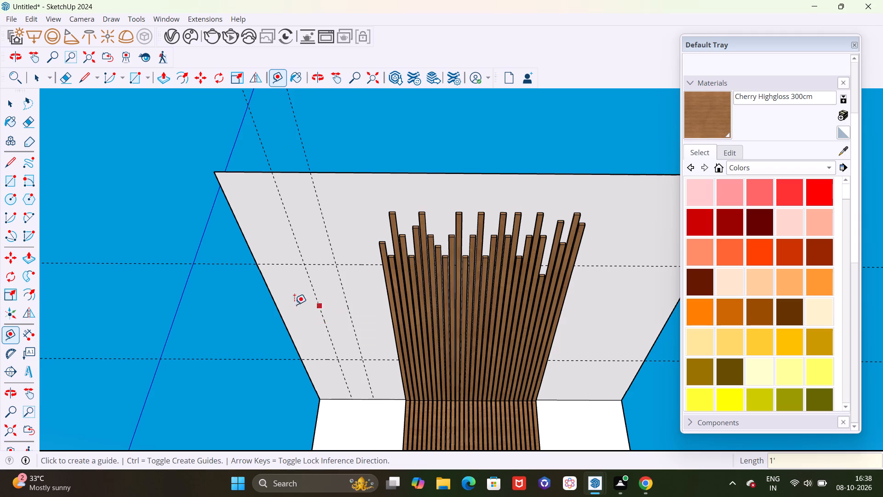
Draw a 6' 6" by 1' rectangle on the ceiling face between the intersections of the lengthwise and cross guides.
scroll(272, 301, down, 4)
scroll(329, 329, up, 3)
key(r)
scroll(280, 246, up, 4)
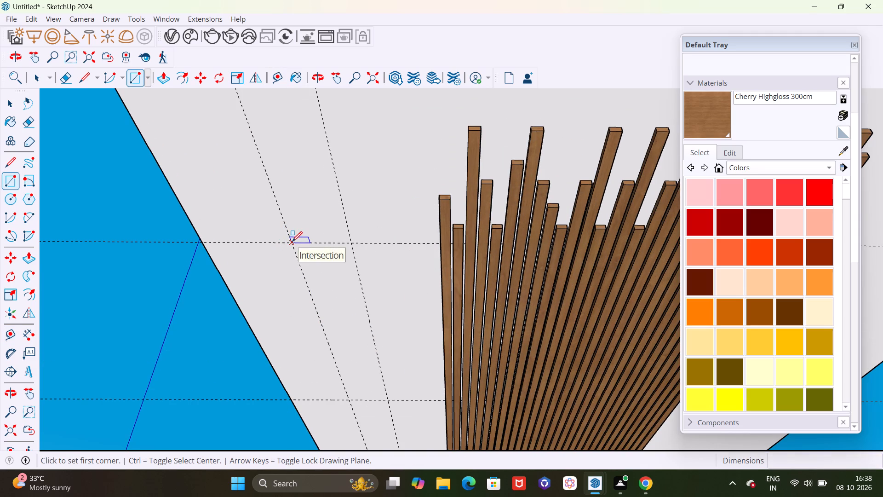
click(292, 242)
click(388, 403)
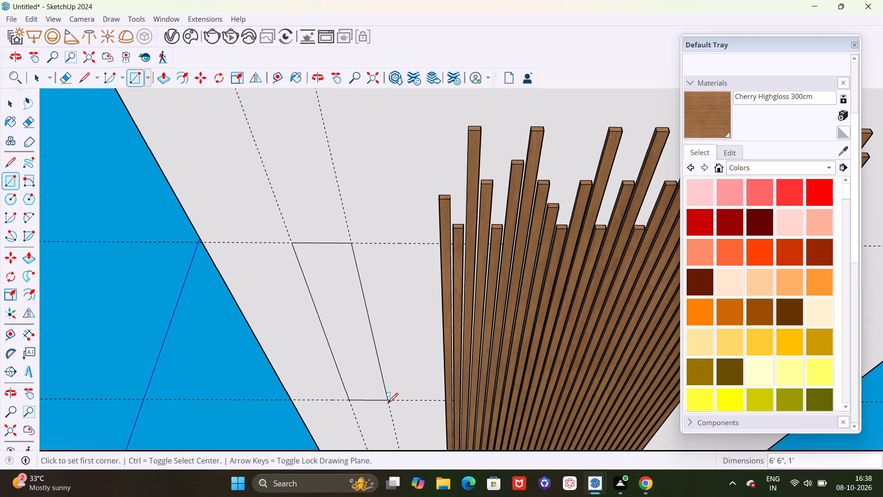
Erase the two lengthwise guides and the two cross guides around the ceiling rectangle.
scroll(337, 354, down, 10)
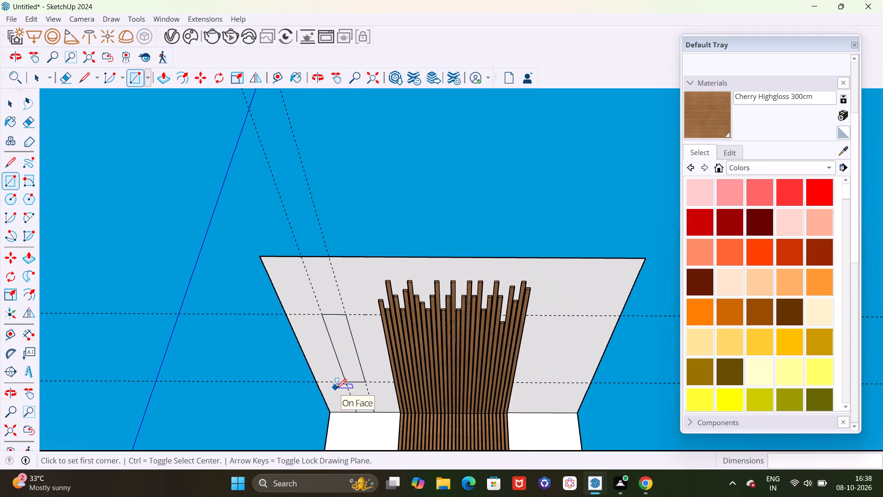
key(space)
key(e)
drag(327, 221, 250, 216)
drag(228, 305, 220, 360)
drag(226, 378, 228, 399)
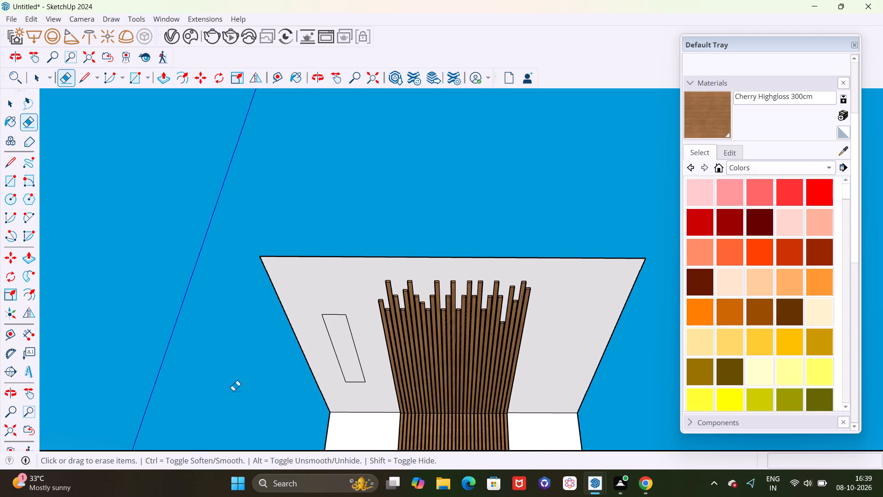
key(space)
Examine the ceiling with its new rectangle and wood strips from below and from above.
scroll(342, 364, up, 5)
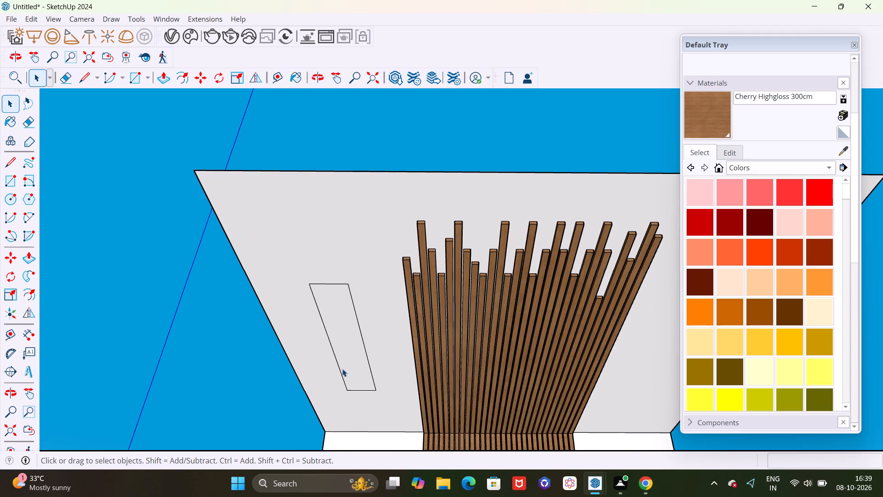
scroll(330, 292, down, 4)
middle_drag(327, 317, 332, 335)
scroll(332, 351, up, 2)
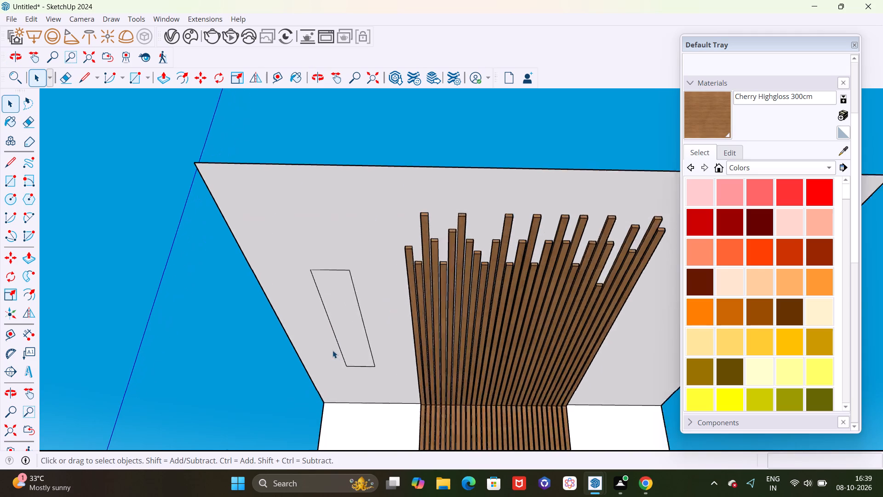
scroll(333, 350, up, 3)
scroll(298, 220, down, 4)
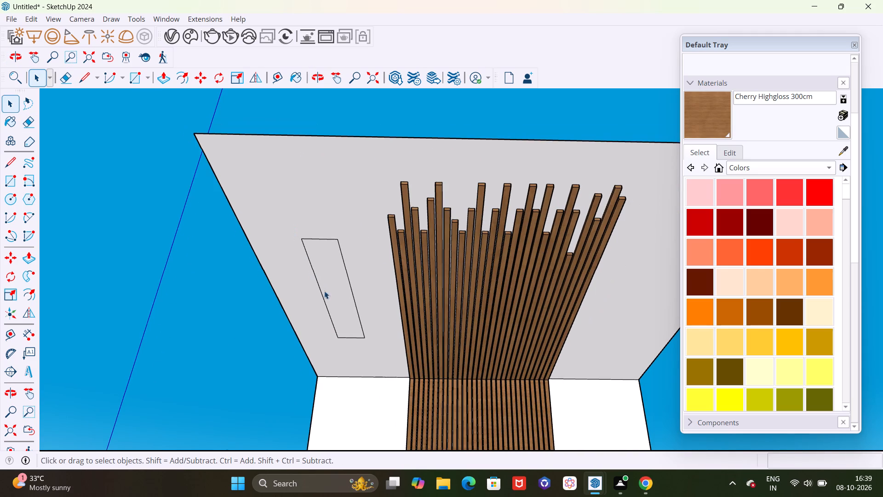
scroll(293, 244, down, 3)
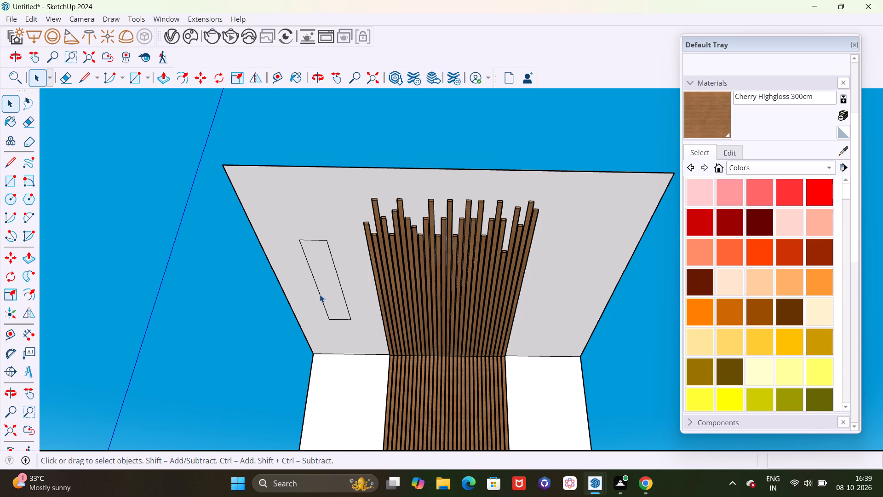
scroll(316, 283, up, 4)
middle_drag(321, 284, 321, 416)
scroll(334, 255, down, 2)
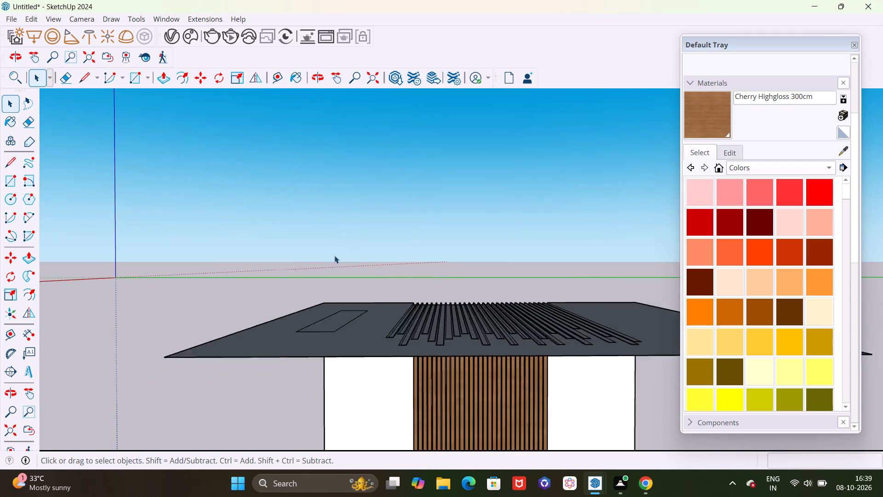
scroll(334, 255, down, 7)
middle_drag(343, 276, 342, 375)
scroll(323, 324, up, 3)
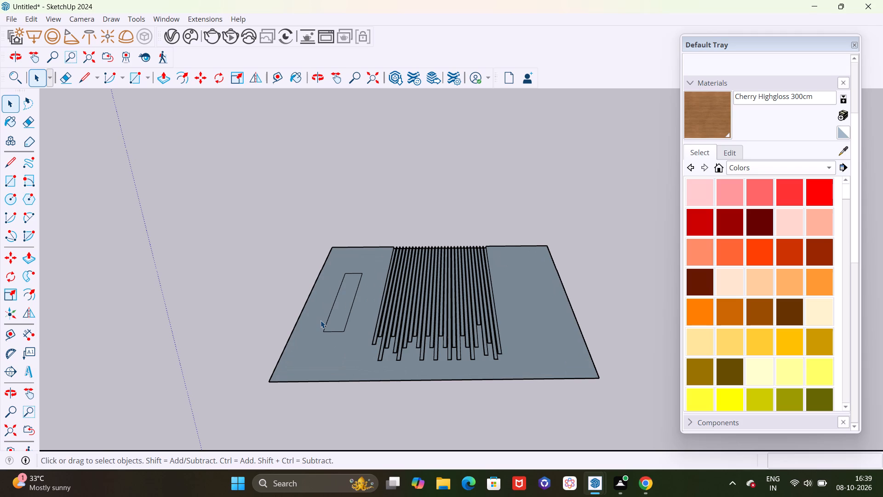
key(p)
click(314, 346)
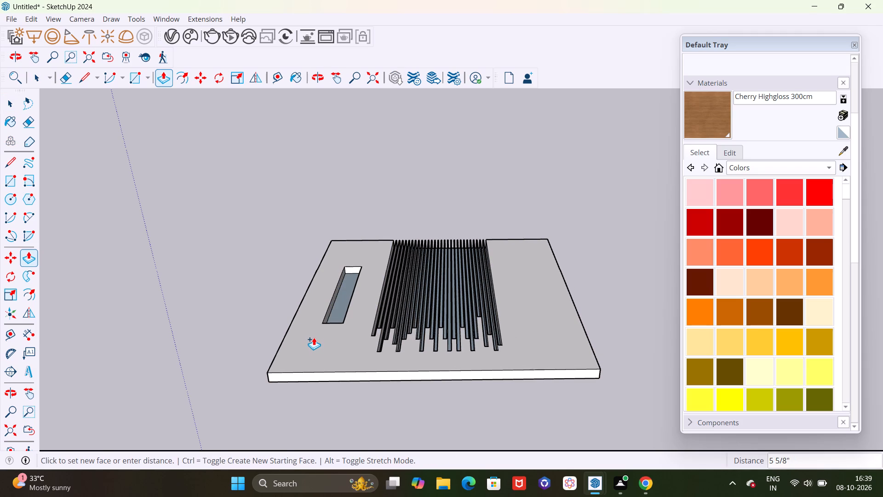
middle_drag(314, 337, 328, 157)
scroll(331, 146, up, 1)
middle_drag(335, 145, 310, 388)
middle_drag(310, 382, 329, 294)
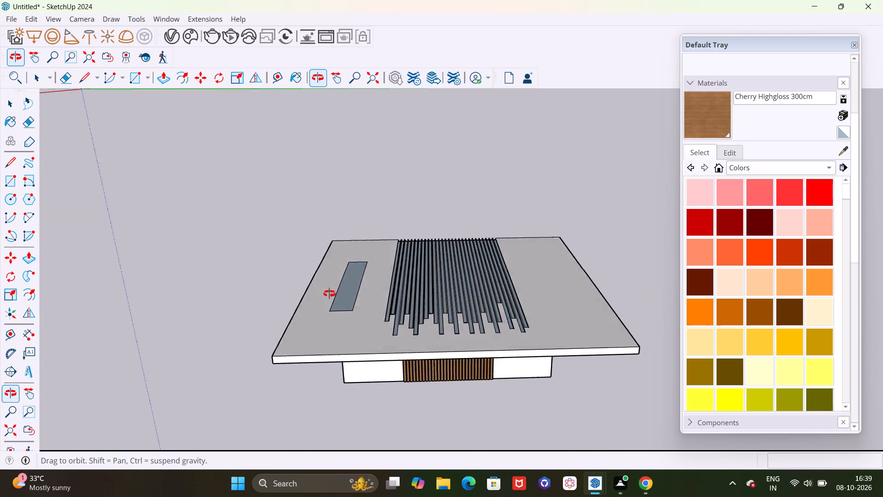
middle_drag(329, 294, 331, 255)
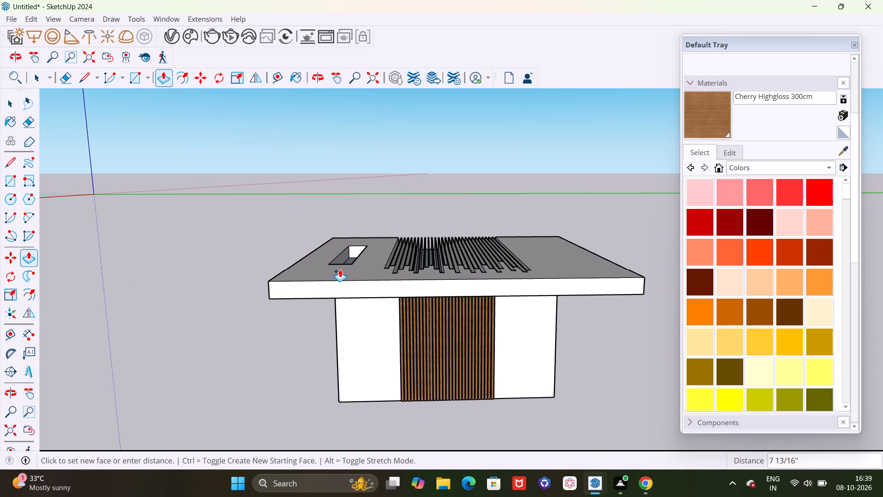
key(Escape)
Push/Pull the ceiling's upper face upward around the narrow rectangle and the strip outlines.
scroll(335, 292, down, 2)
middle_drag(316, 356, 326, 228)
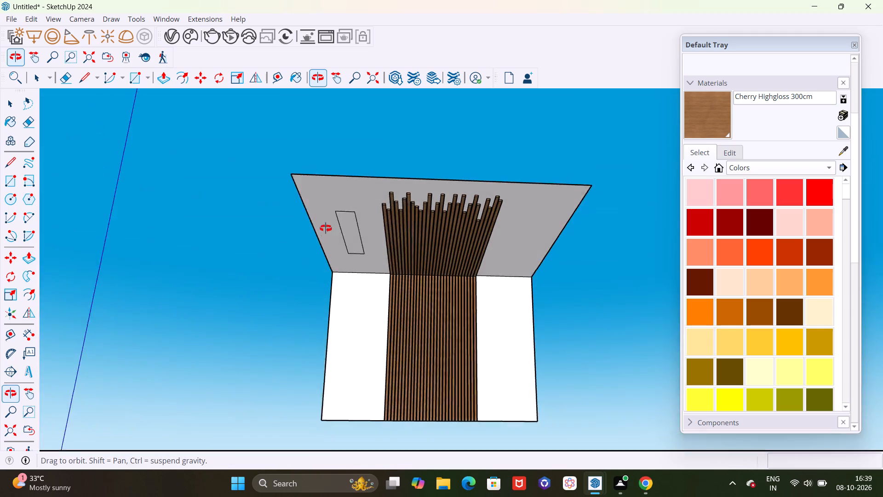
middle_drag(326, 228, 327, 226)
scroll(332, 224, up, 5)
scroll(334, 217, down, 4)
middle_drag(341, 202, 396, 399)
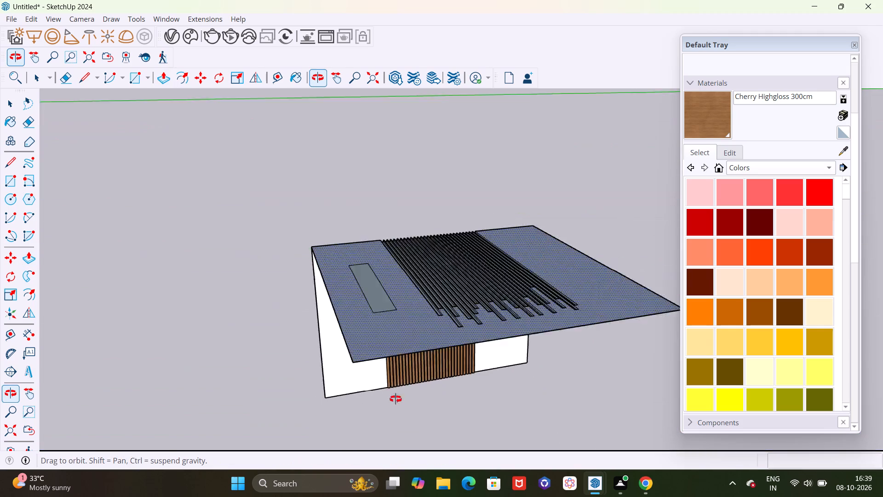
middle_drag(396, 399, 390, 440)
scroll(441, 345, up, 5)
scroll(417, 381, up, 11)
scroll(427, 342, down, 5)
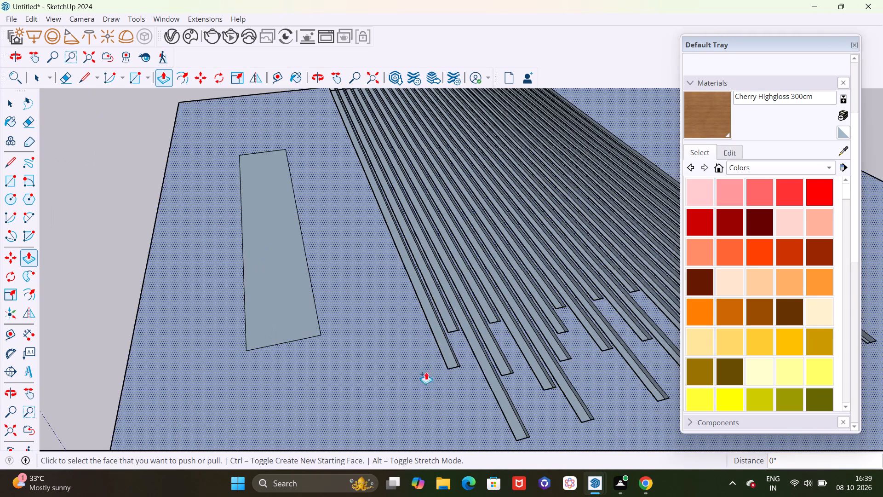
scroll(401, 272, down, 10)
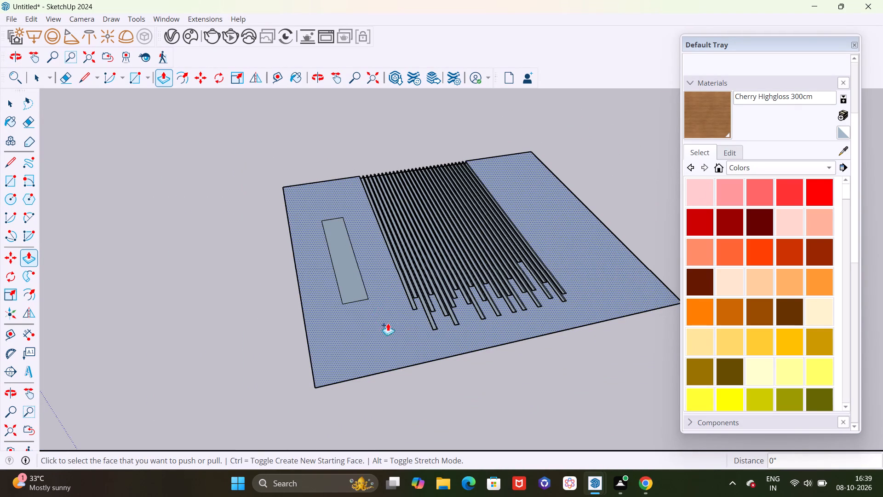
scroll(414, 311, up, 3)
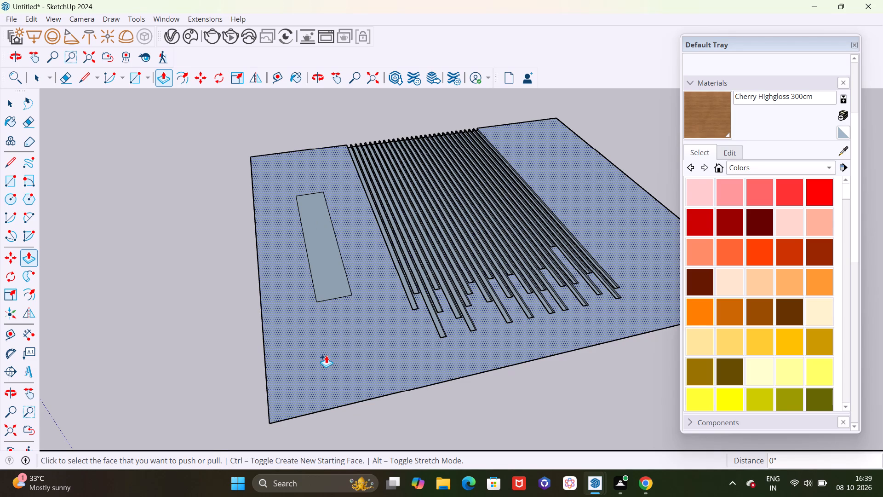
click(326, 355)
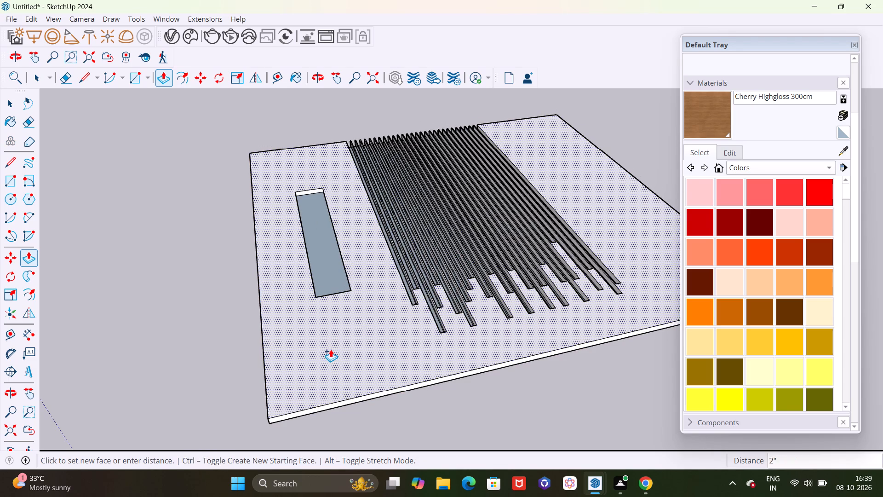
Pull the top face of the ceiling slab up by 4".
text(4")
key(Return)
scroll(329, 337, down, 2)
key(space)
scroll(327, 353, down, 3)
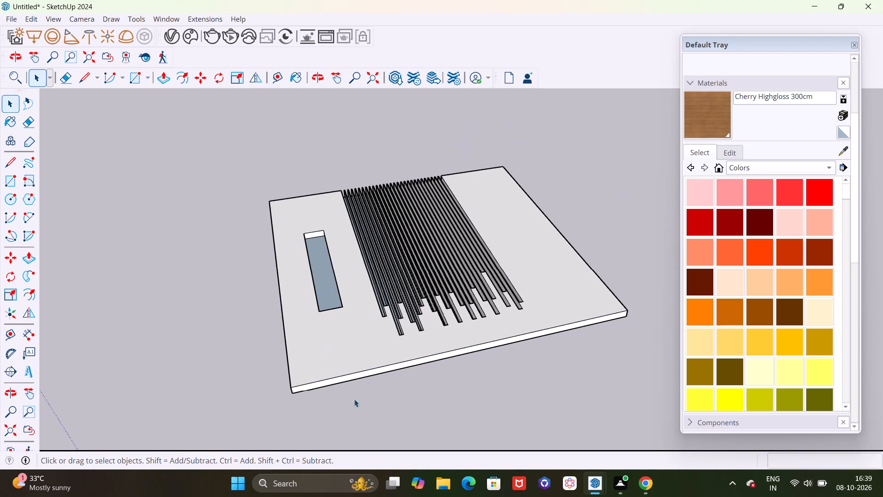
Pull the sunken rectangular face beside the slats up 4" to level it with the slab's top.
middle_drag(346, 337, 304, 109)
scroll(332, 178, up, 4)
middle_drag(331, 149, 337, 234)
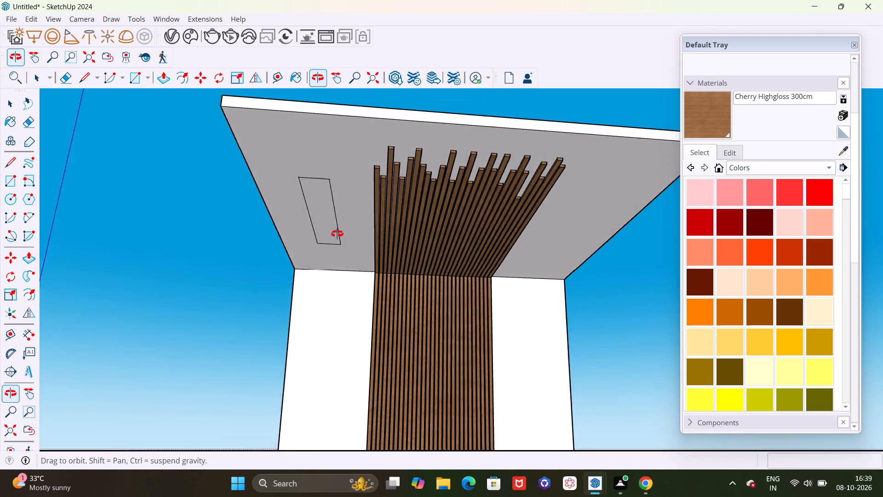
middle_drag(337, 234, 333, 452)
scroll(332, 447, up, 6)
key(p)
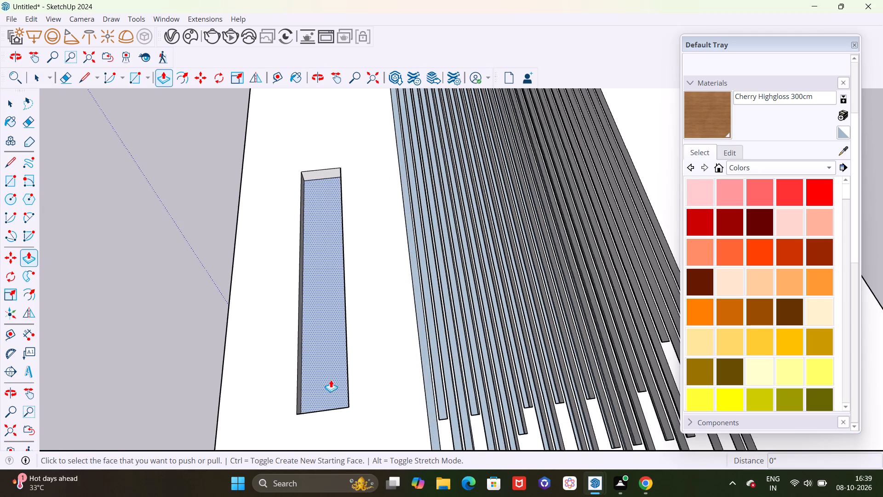
click(331, 380)
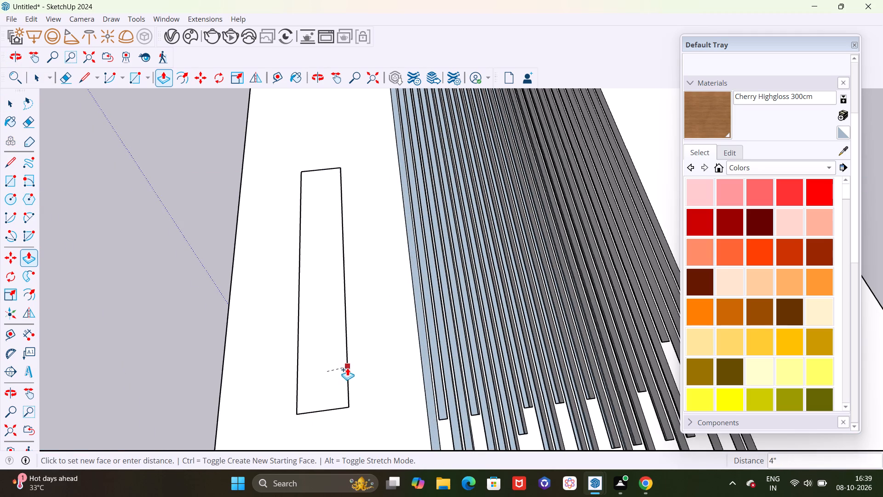
click(349, 369)
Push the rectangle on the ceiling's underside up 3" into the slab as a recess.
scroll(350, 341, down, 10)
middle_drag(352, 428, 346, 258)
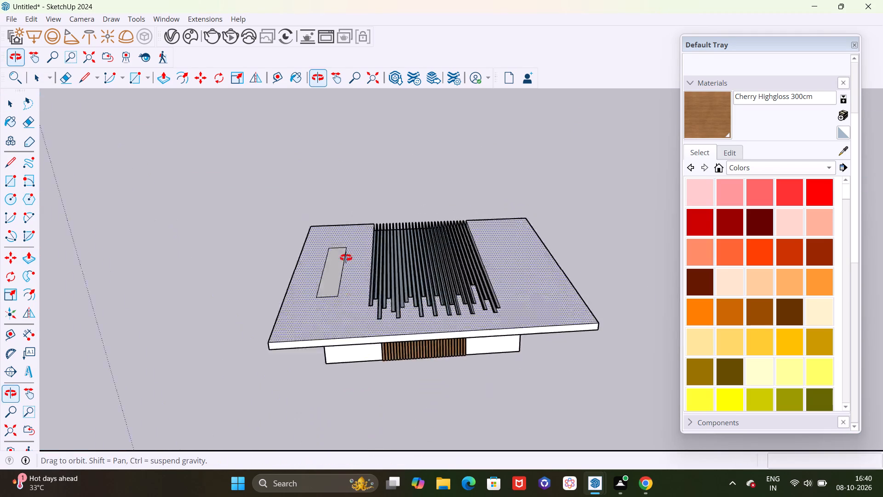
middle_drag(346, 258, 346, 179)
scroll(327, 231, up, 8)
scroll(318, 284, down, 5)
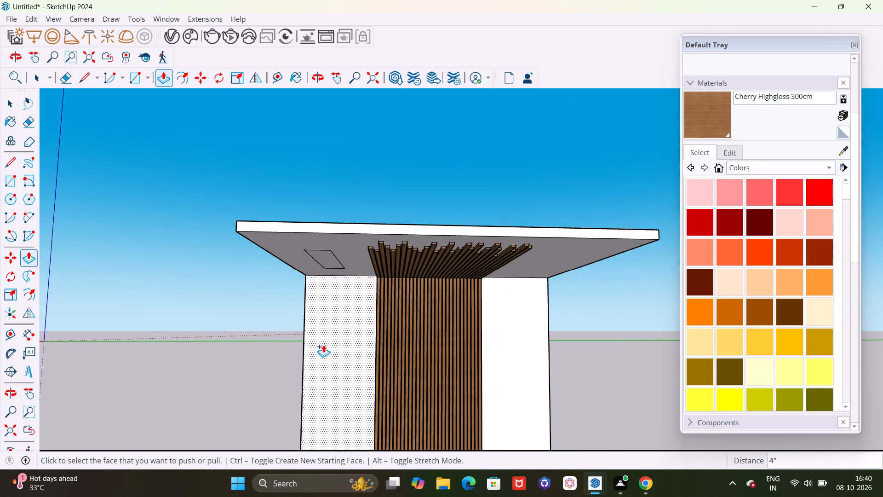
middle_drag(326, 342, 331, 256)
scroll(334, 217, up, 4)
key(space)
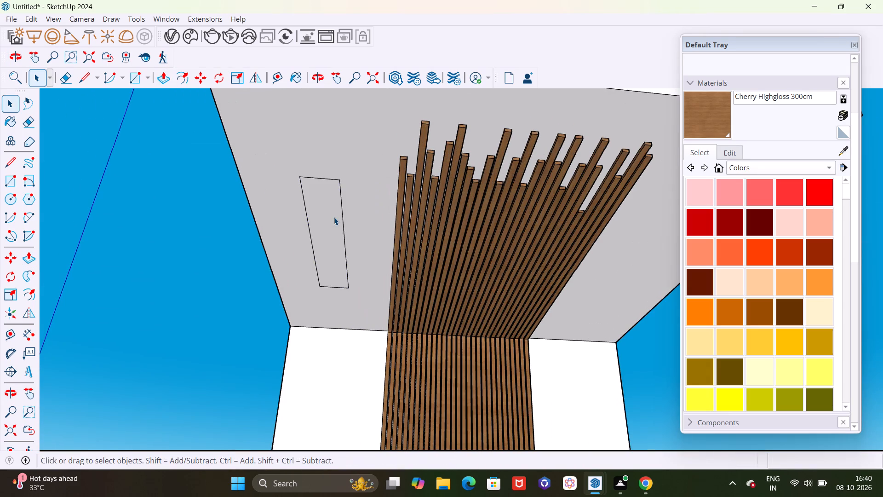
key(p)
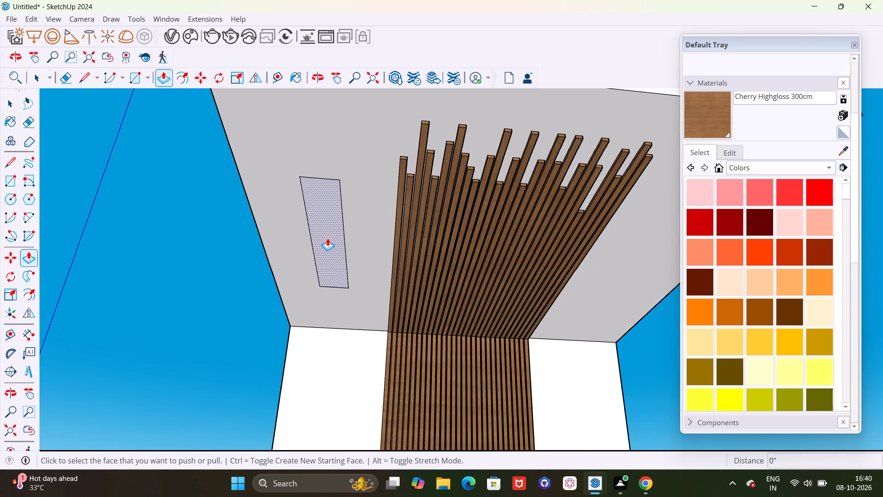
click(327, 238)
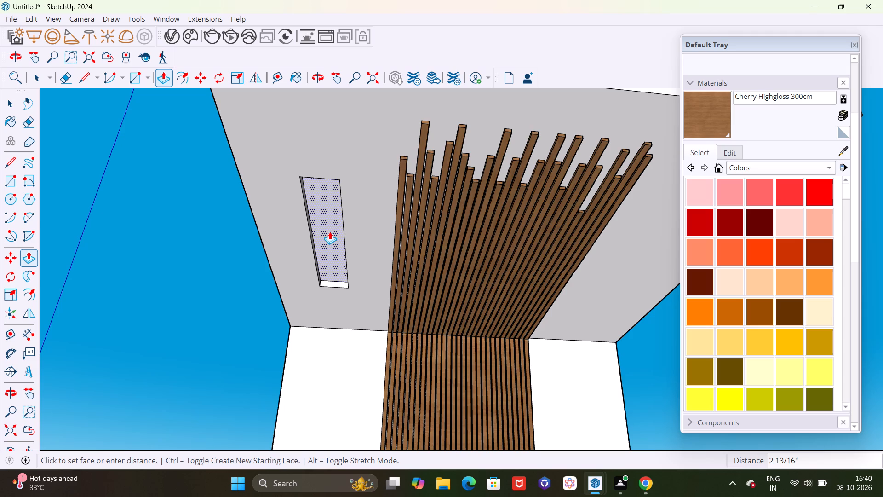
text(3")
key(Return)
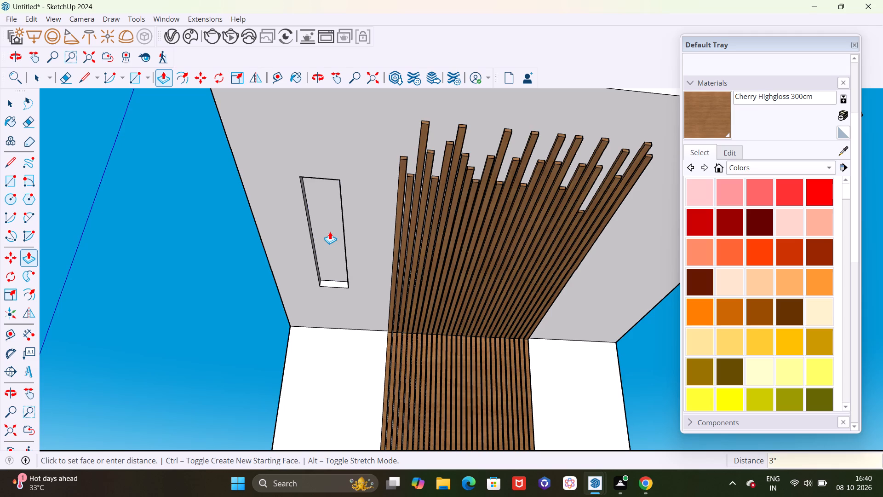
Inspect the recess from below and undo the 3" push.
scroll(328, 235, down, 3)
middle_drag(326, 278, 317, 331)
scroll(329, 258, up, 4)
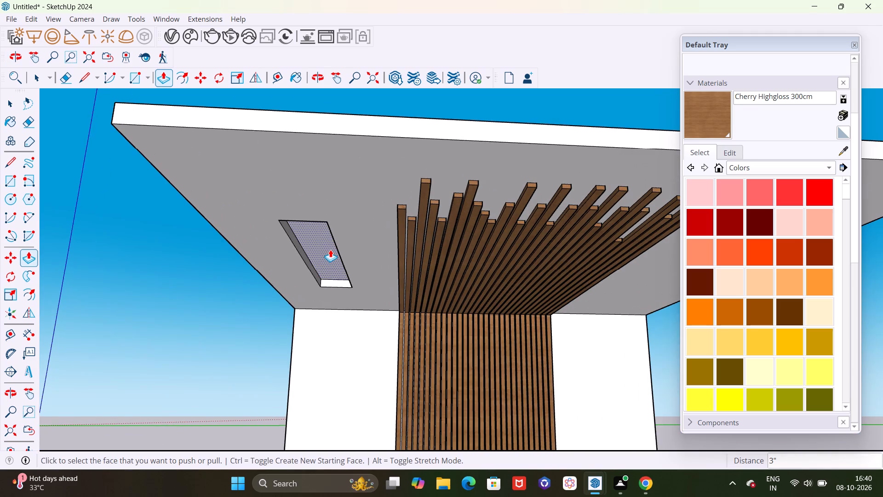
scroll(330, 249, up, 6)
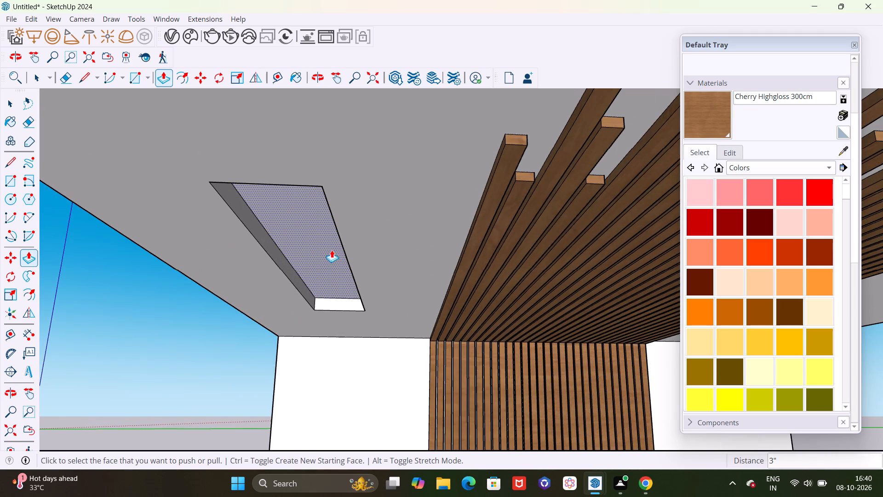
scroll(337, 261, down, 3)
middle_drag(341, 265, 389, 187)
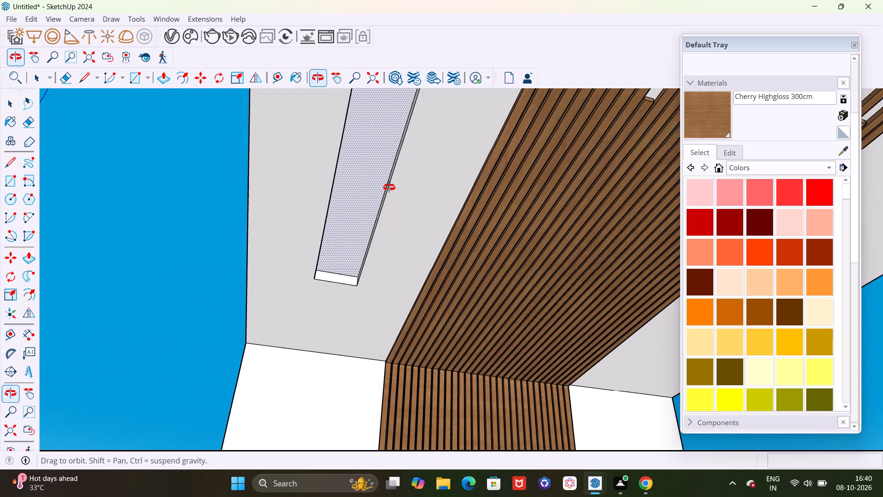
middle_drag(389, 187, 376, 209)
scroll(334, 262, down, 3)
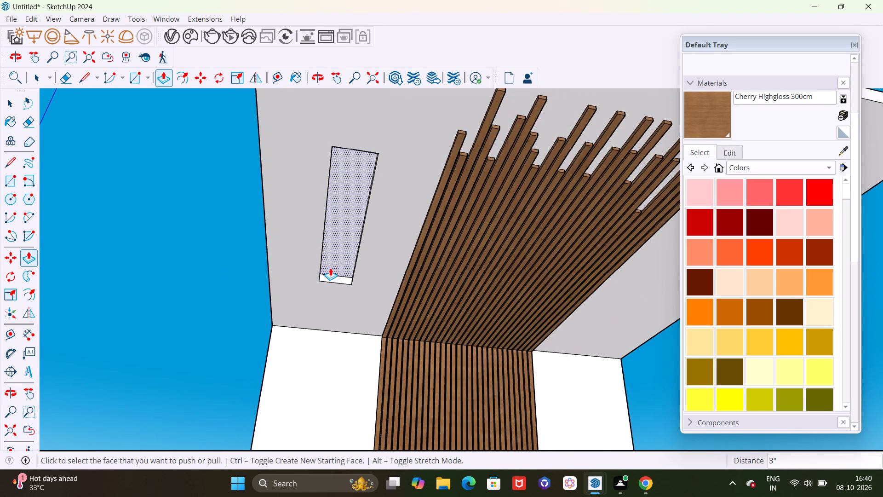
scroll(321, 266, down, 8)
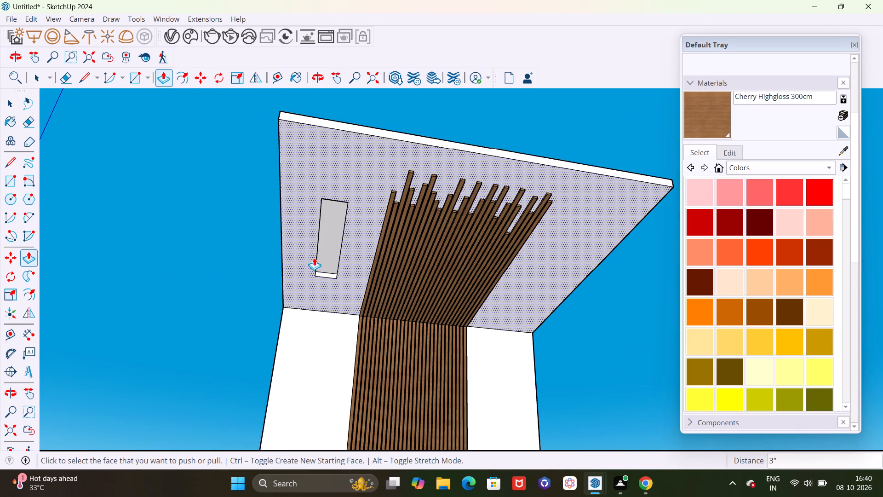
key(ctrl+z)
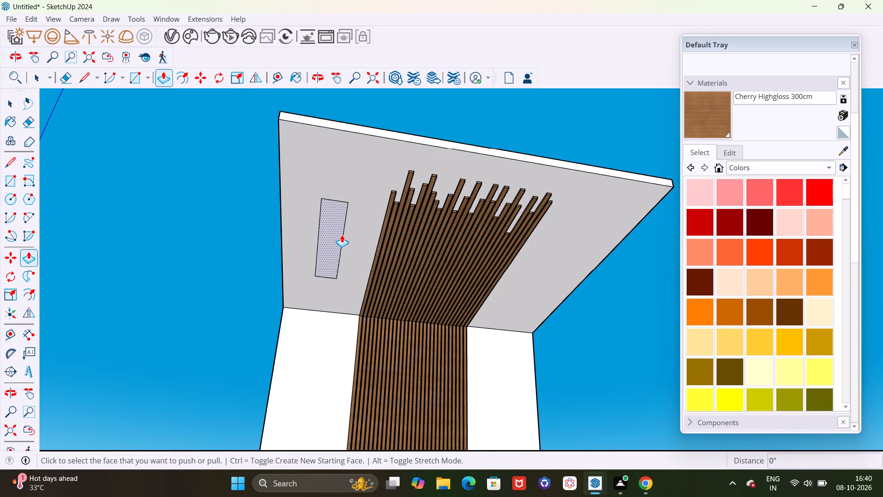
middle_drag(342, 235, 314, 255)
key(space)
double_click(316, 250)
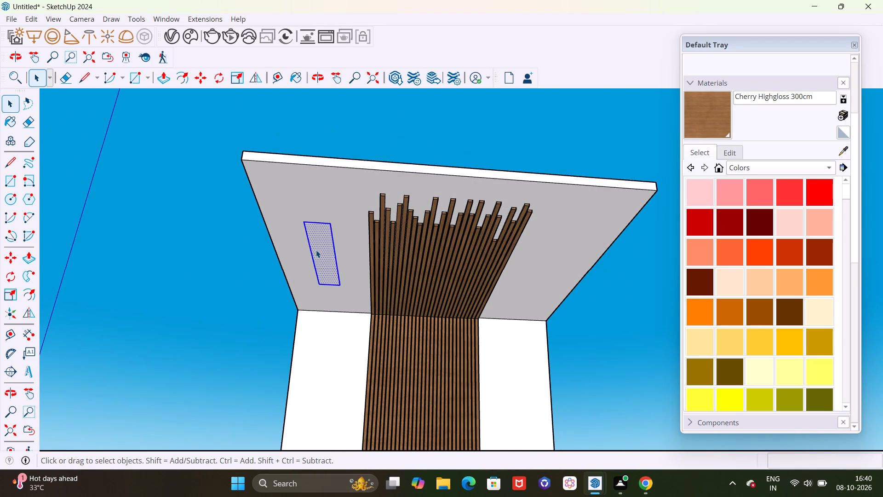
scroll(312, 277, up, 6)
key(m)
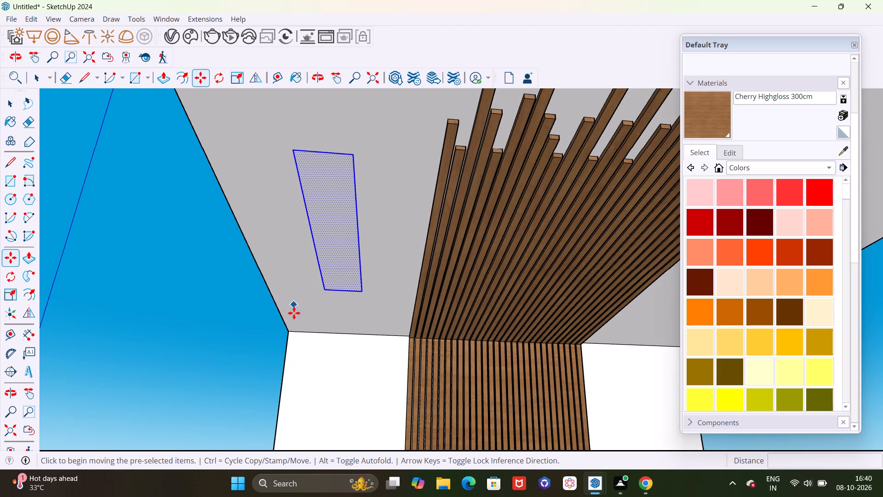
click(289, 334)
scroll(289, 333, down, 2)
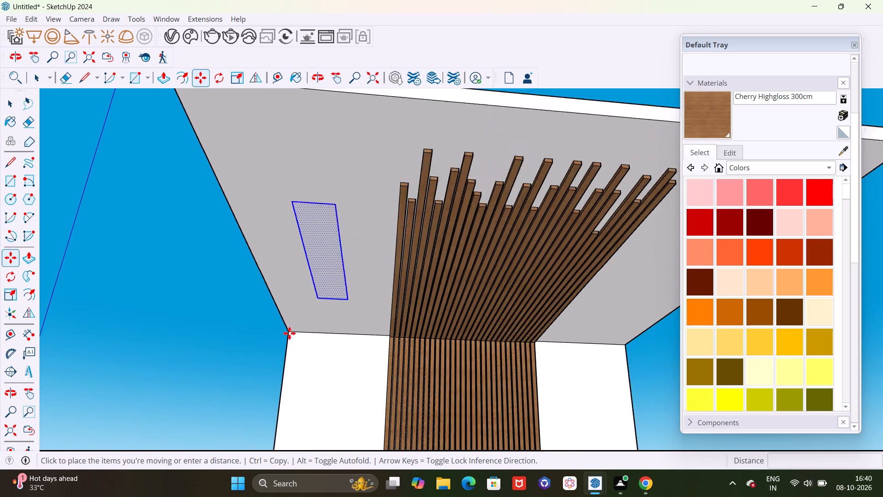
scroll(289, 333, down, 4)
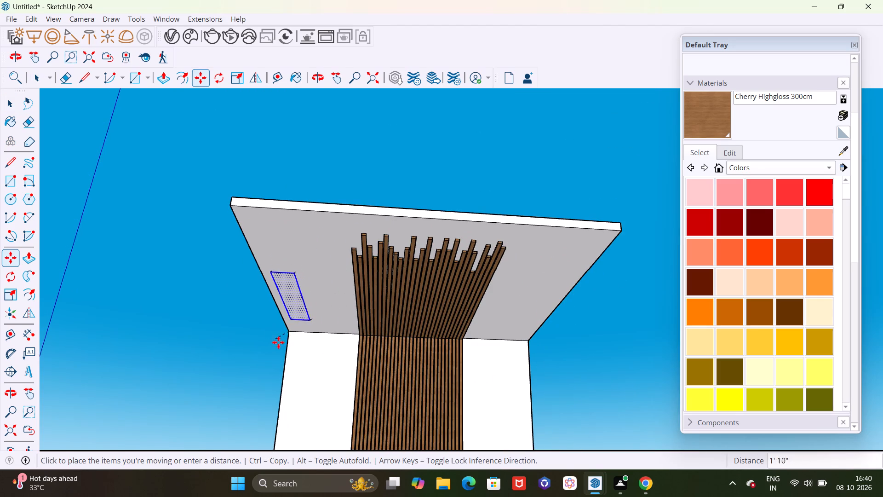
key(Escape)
Place two guides on the ceiling's underside, 18" in from the side edge opposite the existing rectangle and 1' further inward.
middle_drag(541, 337, 537, 336)
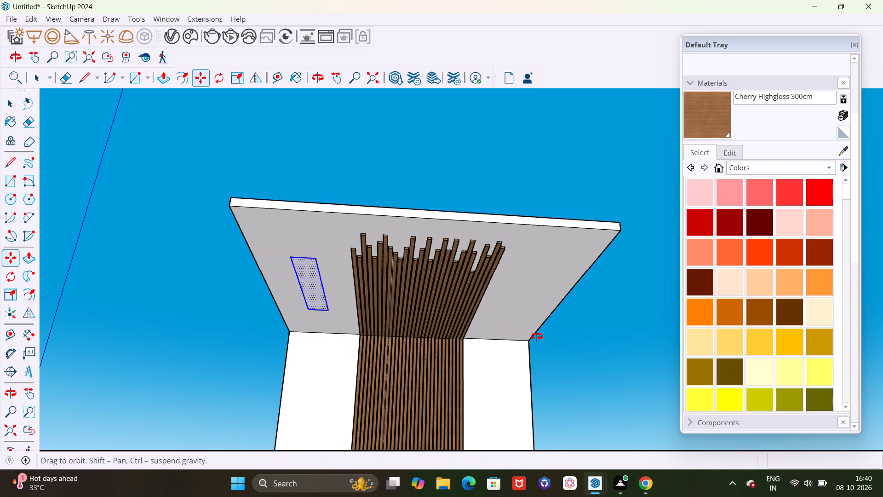
middle_drag(537, 336, 516, 322)
key(space)
scroll(566, 296, up, 4)
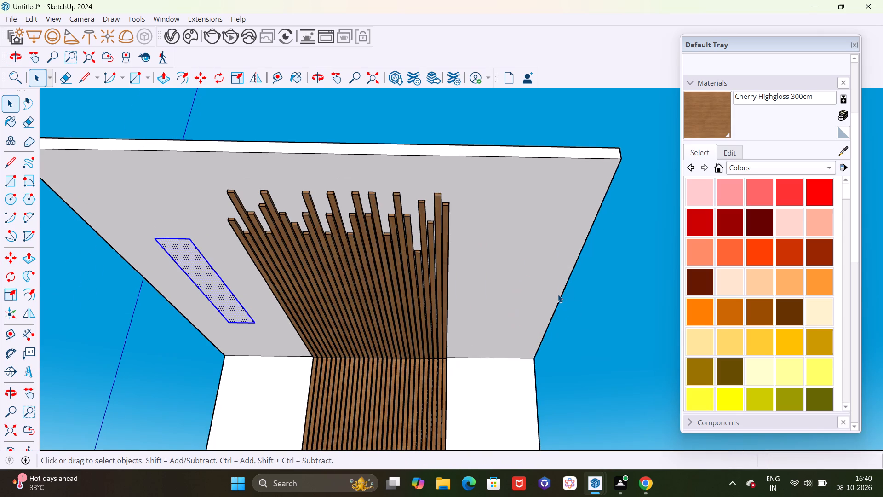
key(t)
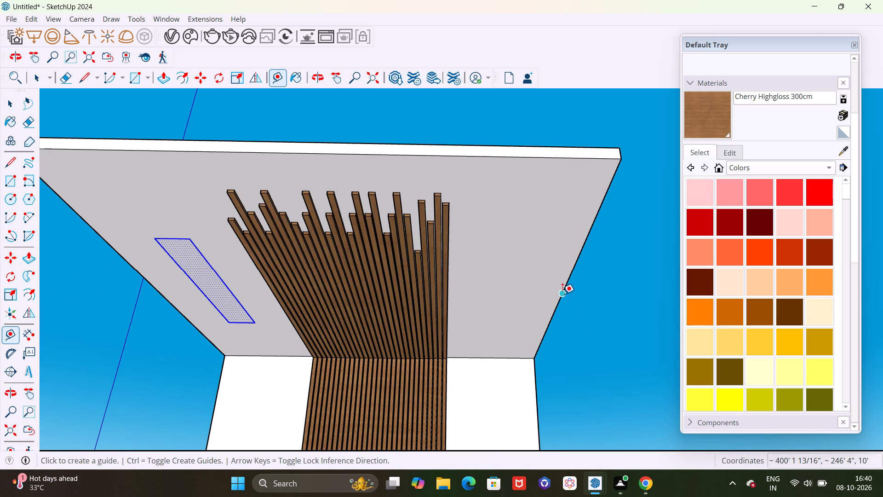
click(562, 294)
text(18)
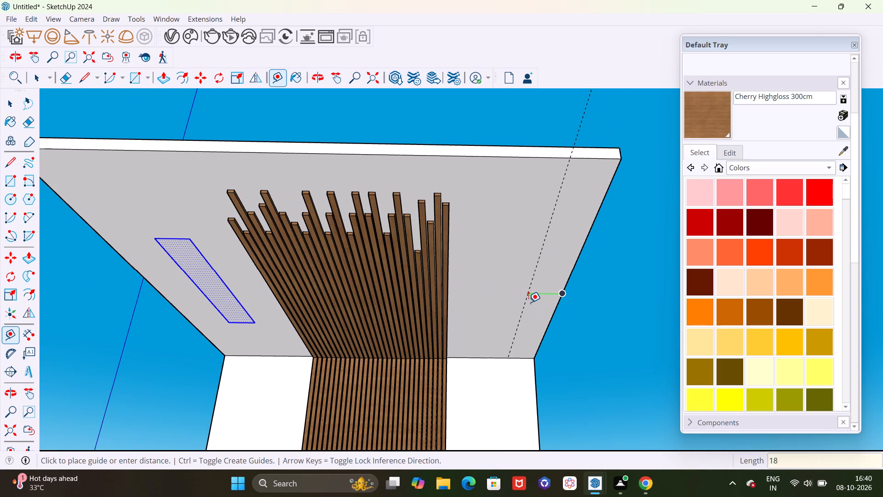
key(shift+quotedbl)
key(Return)
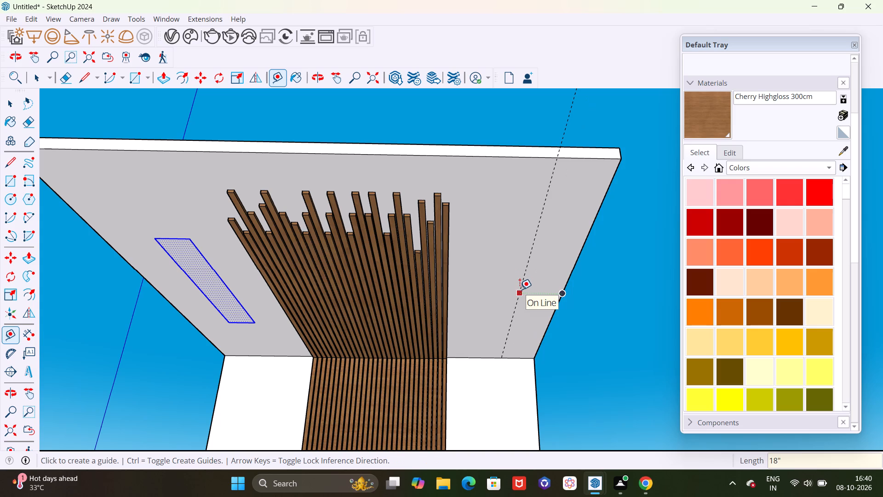
click(520, 289)
key(Escape)
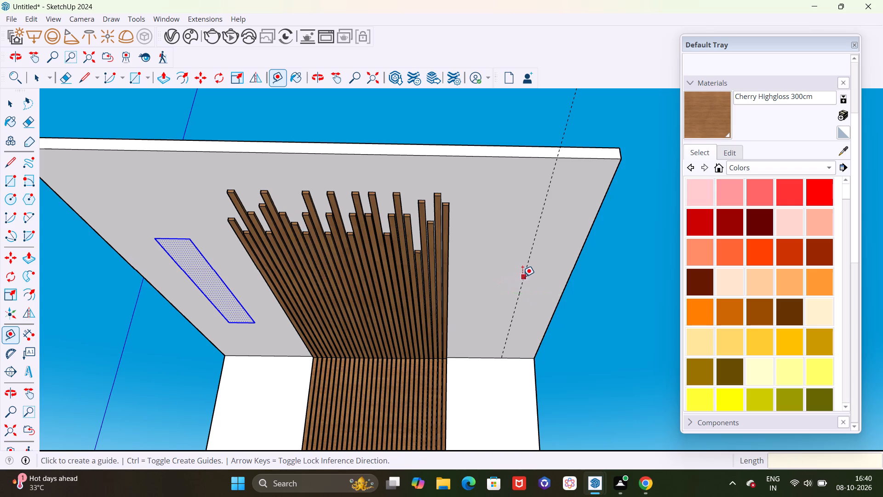
click(523, 277)
key(1)
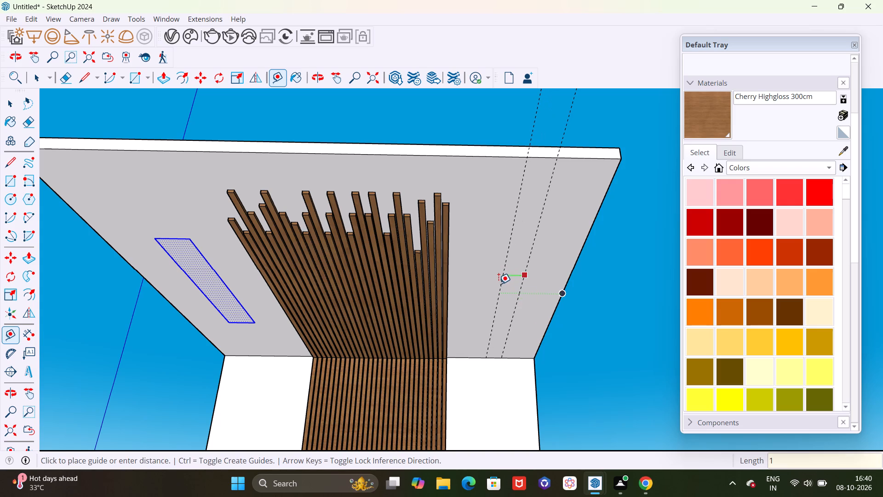
key(apostrophe)
key(Return)
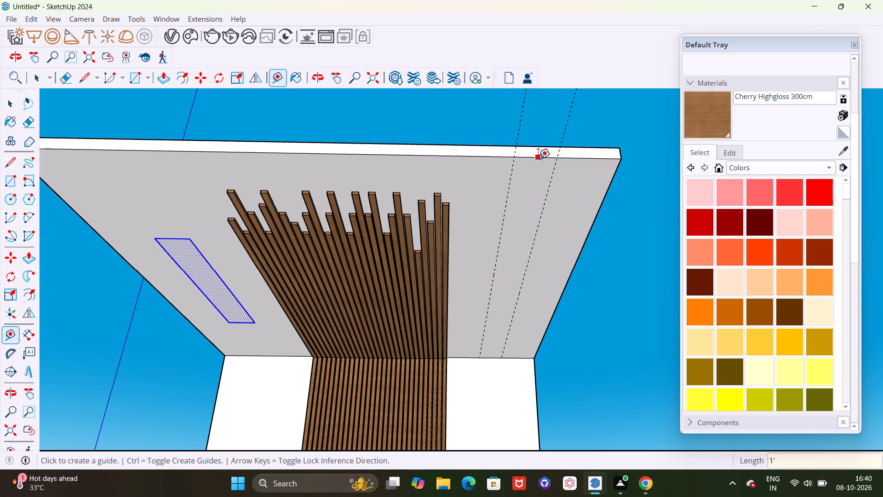
Place two cross guides on the ceiling's underside, 4' in from the front edge and 4' out from the wall edge.
click(538, 159)
key(4)
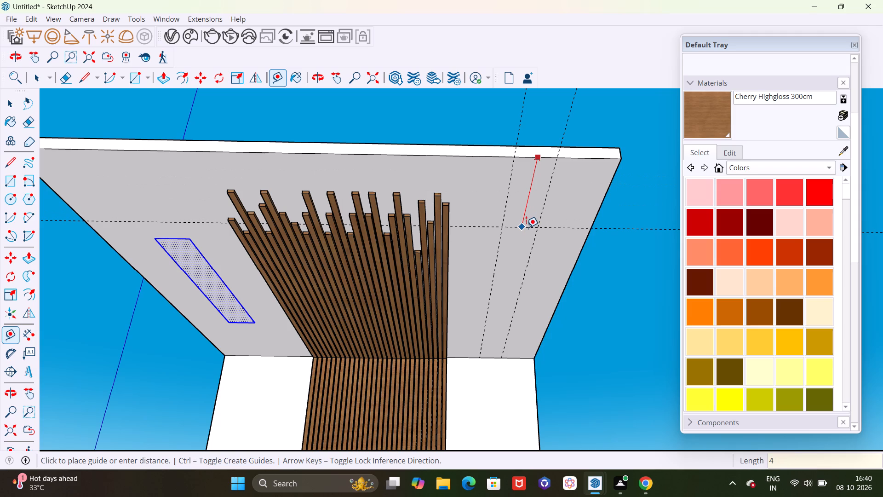
key(apostrophe)
key(Return)
click(516, 358)
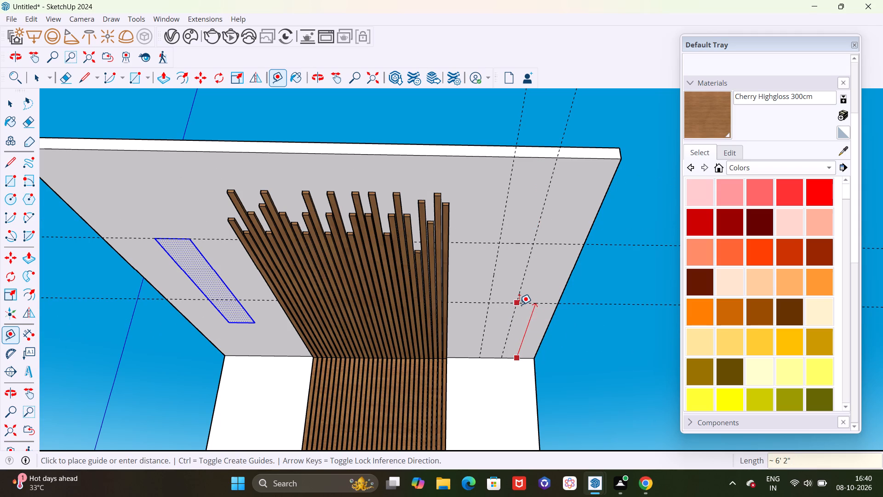
text(4')
key(Return)
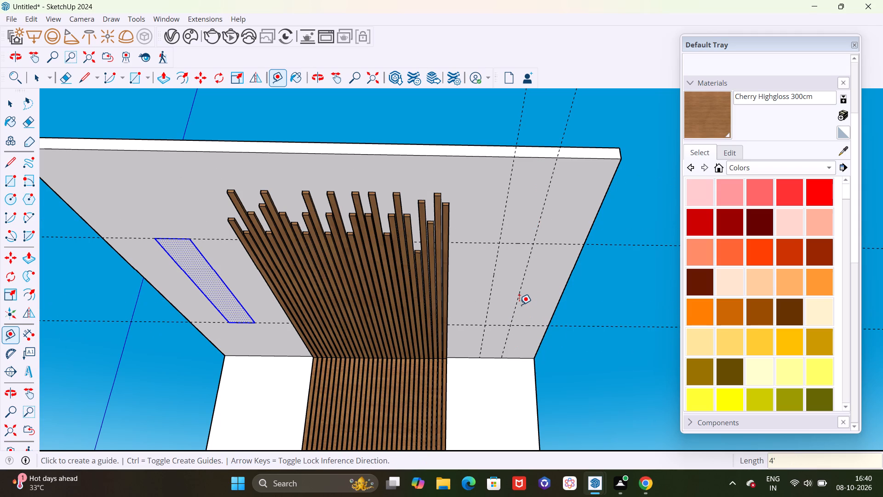
Draw a 6' 6" by 1' rectangle on the ceiling's underside between the four guide intersections.
key(r)
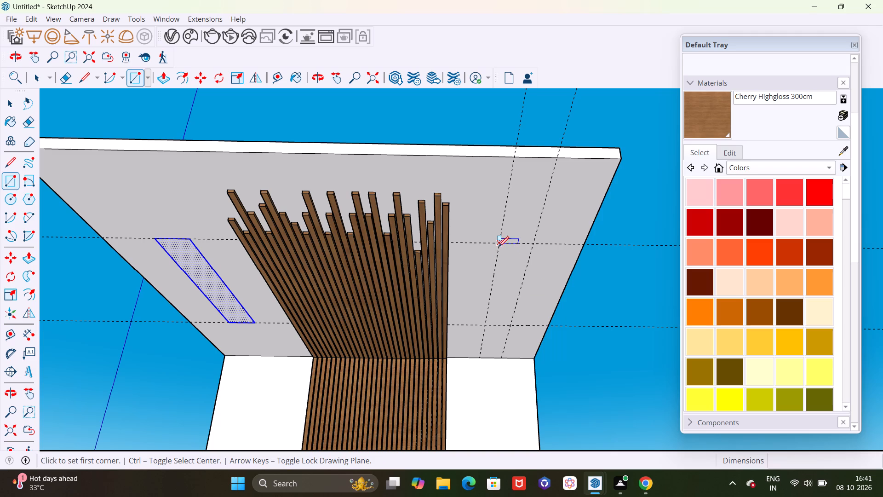
click(499, 244)
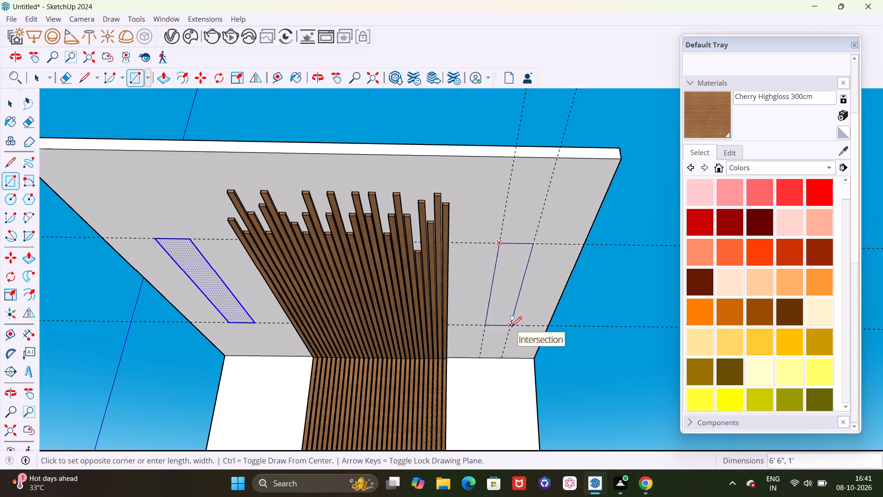
click(511, 327)
key(space)
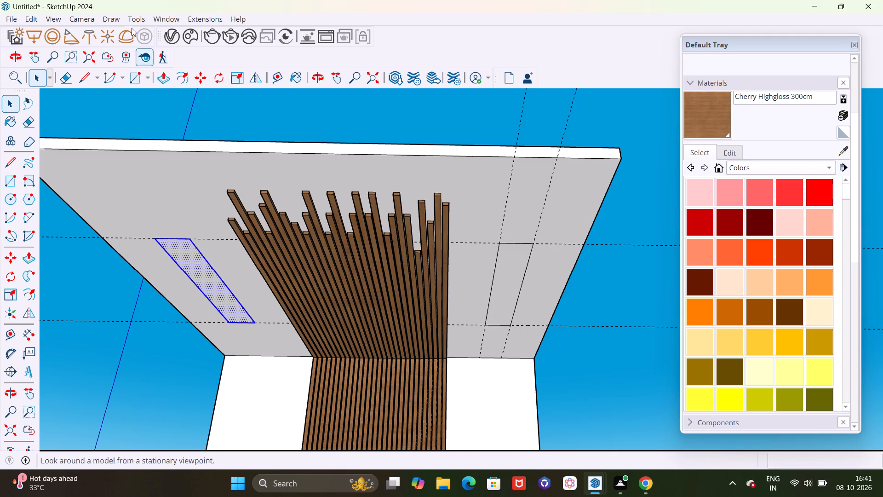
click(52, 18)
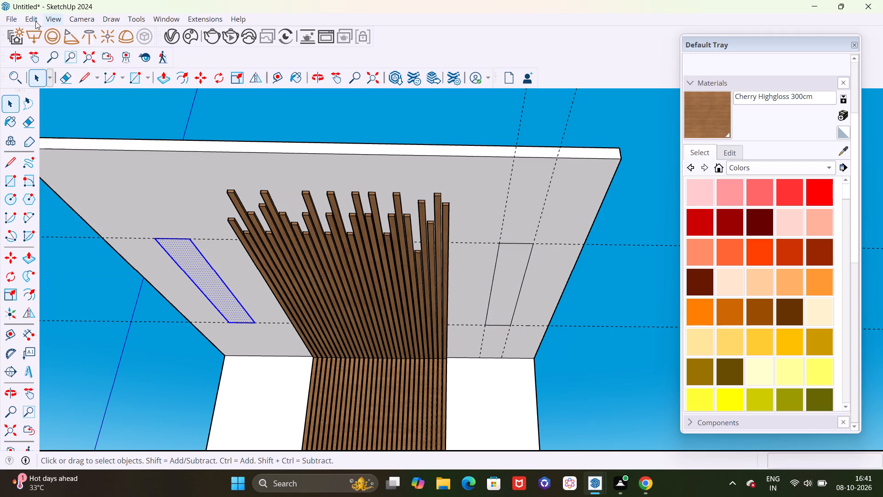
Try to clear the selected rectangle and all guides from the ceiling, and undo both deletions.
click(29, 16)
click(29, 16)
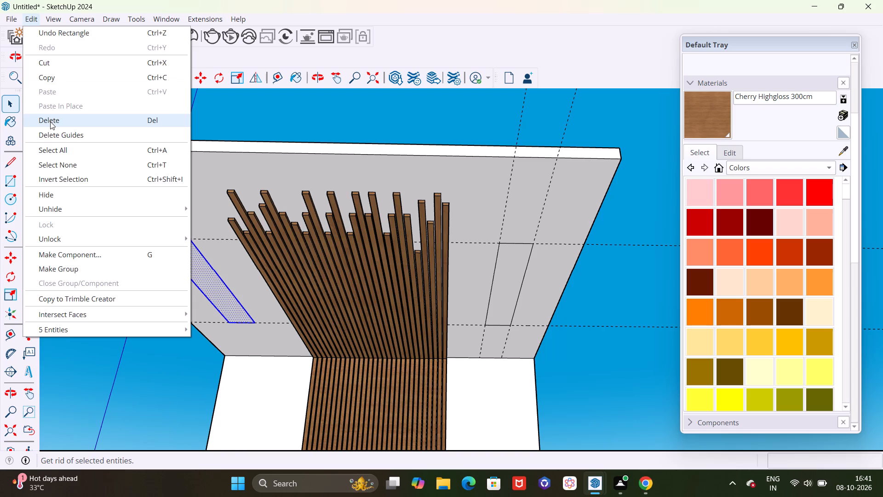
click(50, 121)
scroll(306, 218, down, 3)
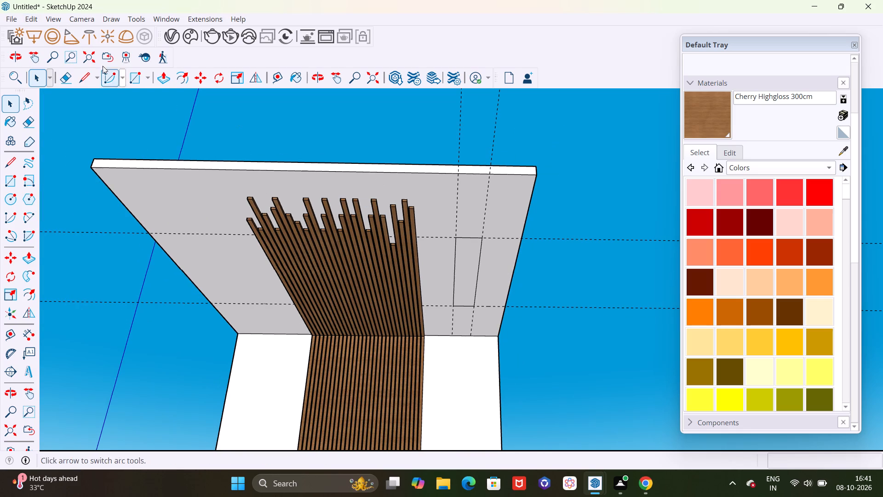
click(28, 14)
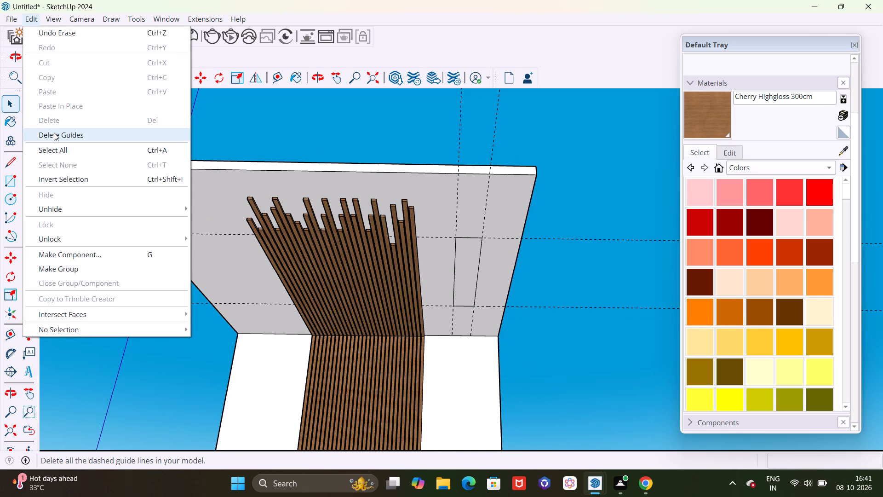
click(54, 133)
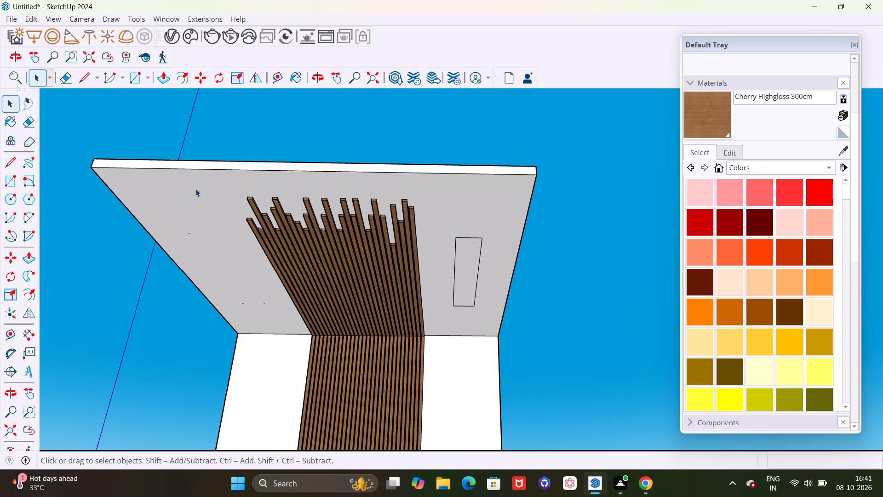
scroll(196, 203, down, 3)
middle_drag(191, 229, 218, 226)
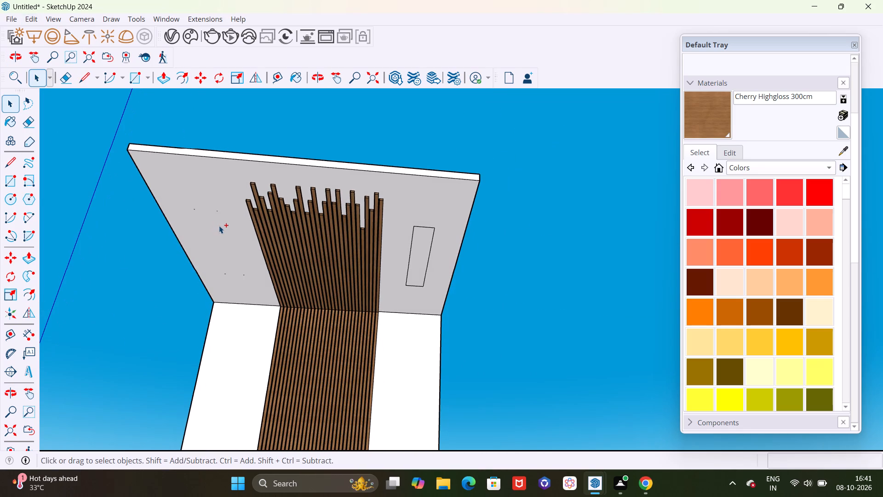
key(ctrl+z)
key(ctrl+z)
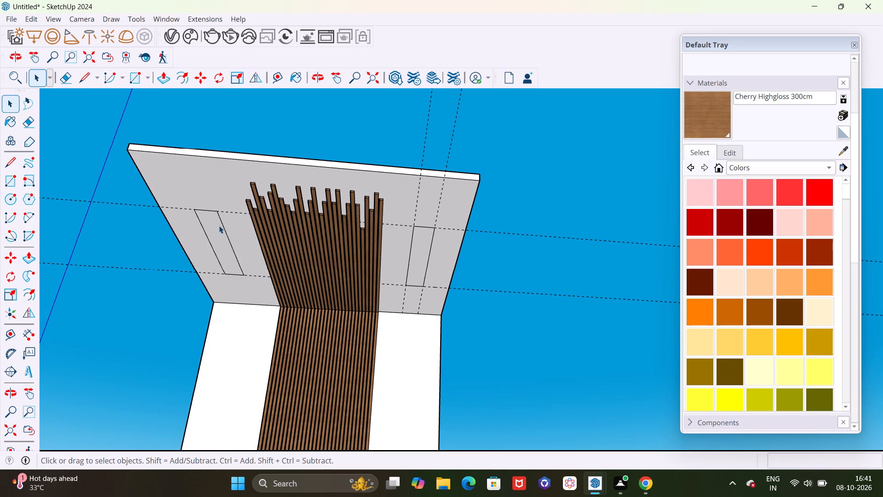
Erase the two lengthwise and two cross guides crossing the ceiling slab, keeping both rectangles.
scroll(216, 228, up, 8)
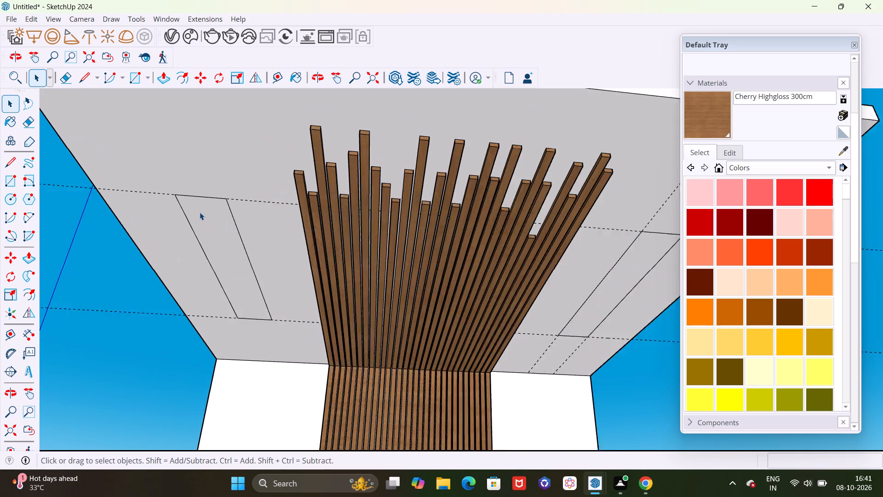
scroll(200, 212, up, 1)
scroll(199, 212, down, 9)
scroll(356, 259, down, 4)
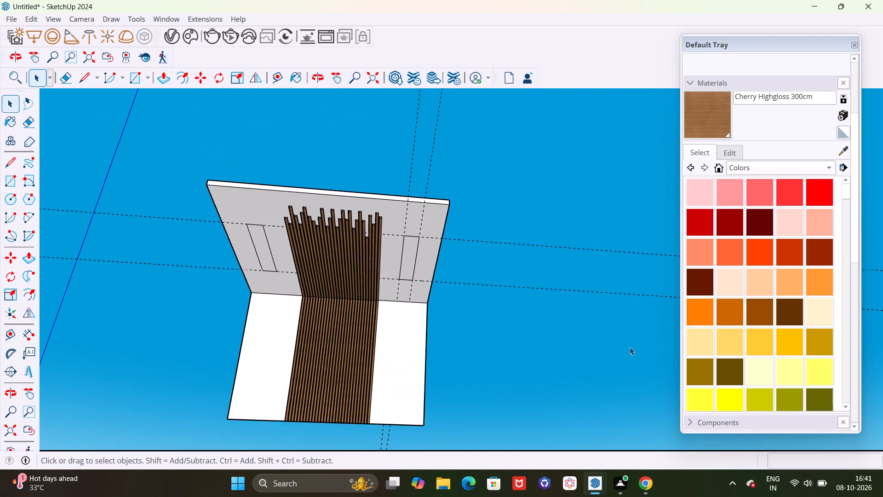
middle_drag(630, 347, 588, 330)
key(e)
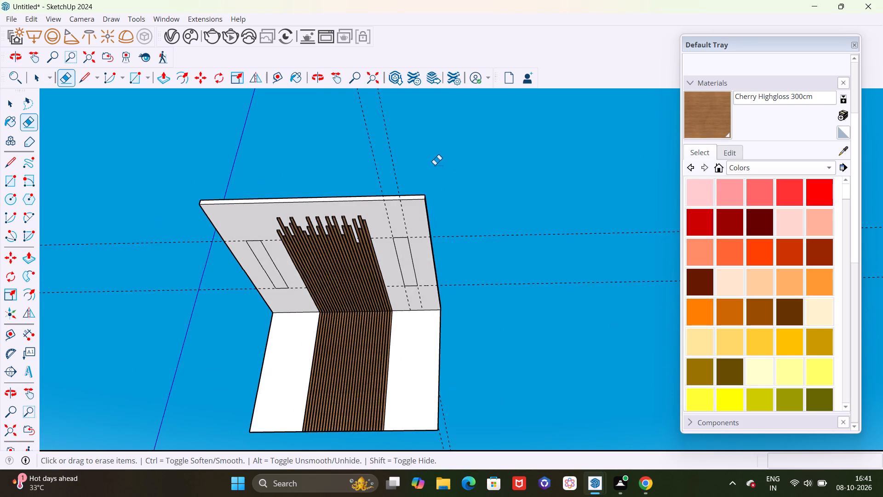
drag(423, 159, 351, 162)
drag(499, 205, 532, 315)
Push both rectangles on the ceiling's underside 3" up into the slab to form matching recesses.
scroll(211, 261, up, 5)
scroll(265, 266, up, 4)
key(space)
key(p)
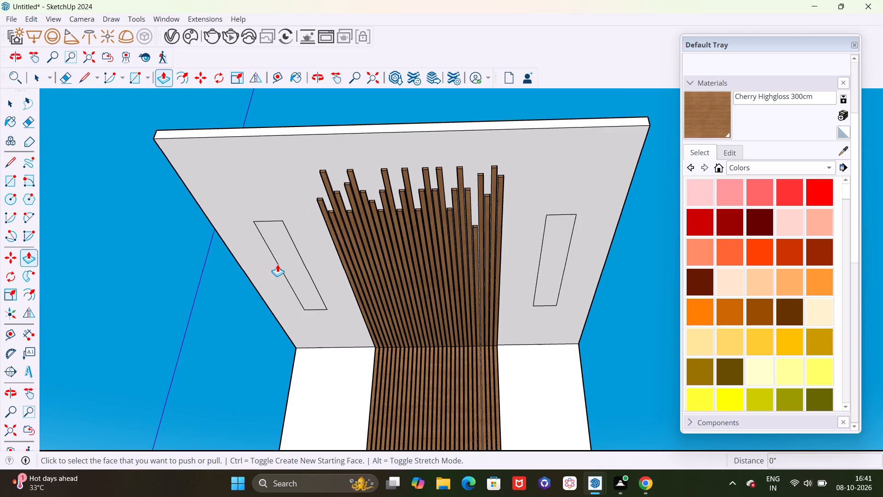
click(289, 262)
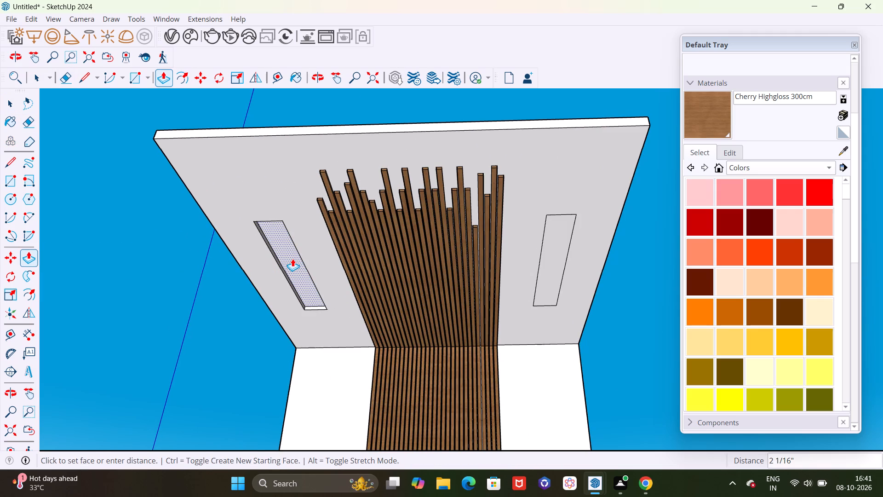
text(3")
key(Return)
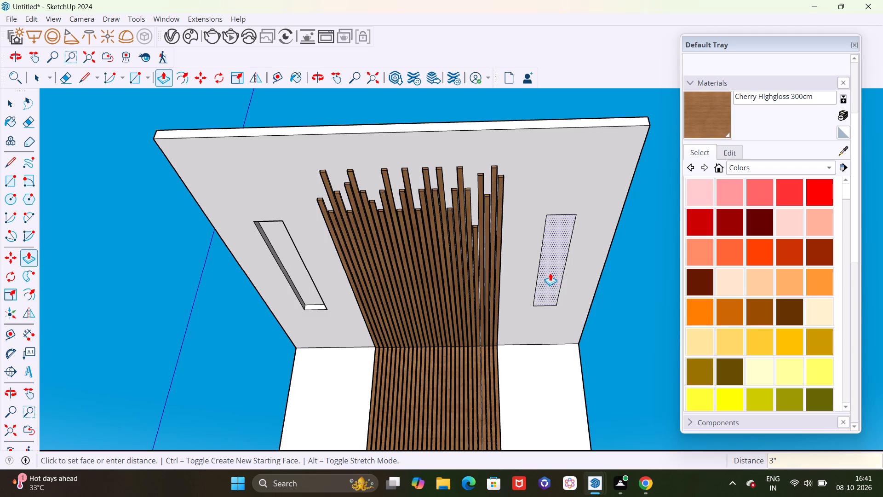
click(550, 273)
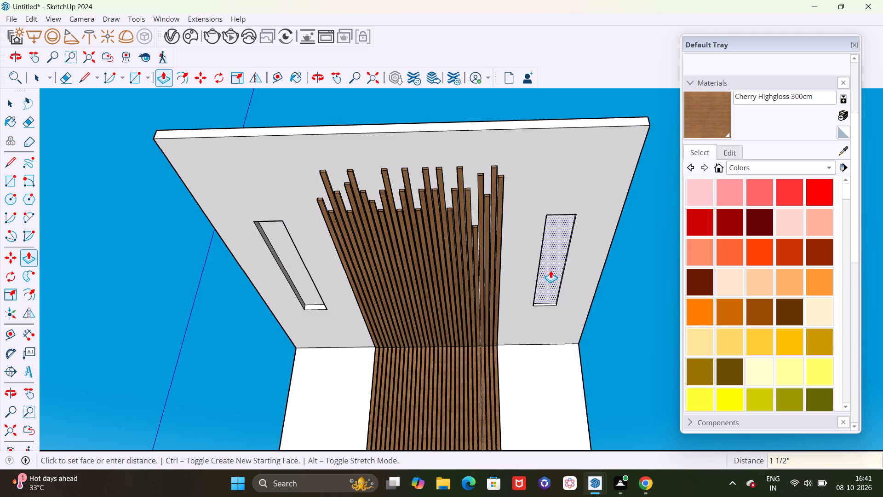
text(3")
key(Return)
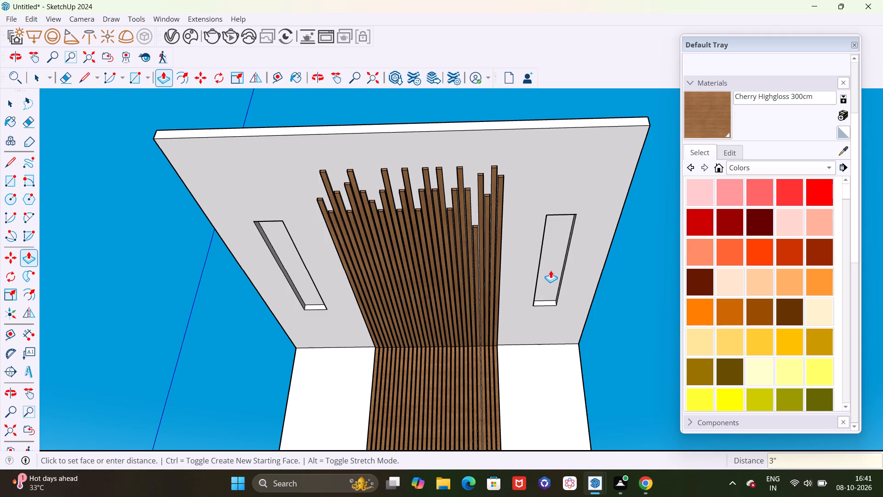
key(space)
Examine the two ceiling recesses and the slatted feature from below.
scroll(509, 252, down, 7)
scroll(459, 259, down, 3)
middle_drag(461, 284, 461, 299)
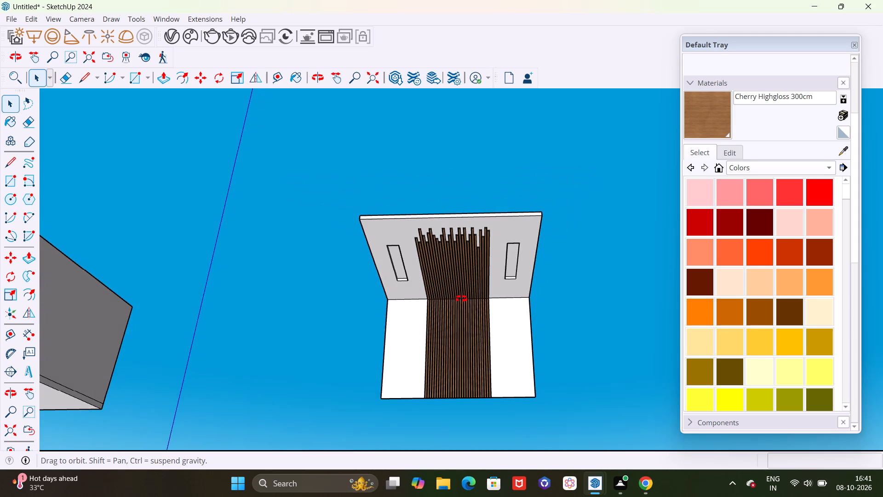
middle_drag(461, 299, 461, 300)
scroll(398, 269, up, 5)
scroll(388, 239, down, 7)
middle_drag(368, 252, 390, 282)
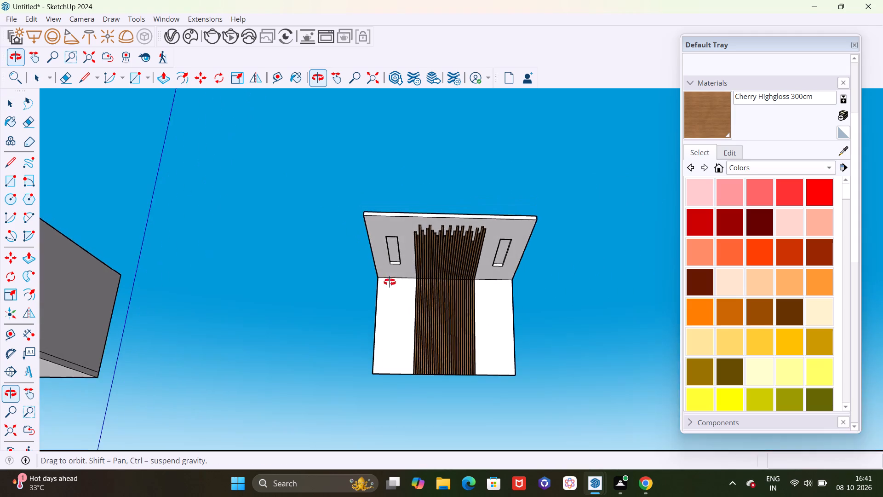
middle_drag(390, 282, 401, 267)
scroll(426, 261, up, 4)
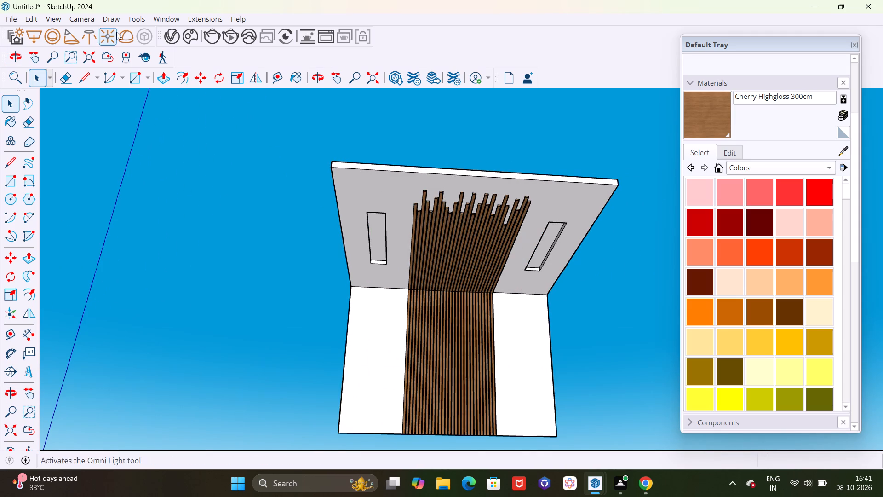
Search the online Chaos Cosmos library for ceiling lights and import Tlon Light 650 Ceiling 152 007.
click(173, 40)
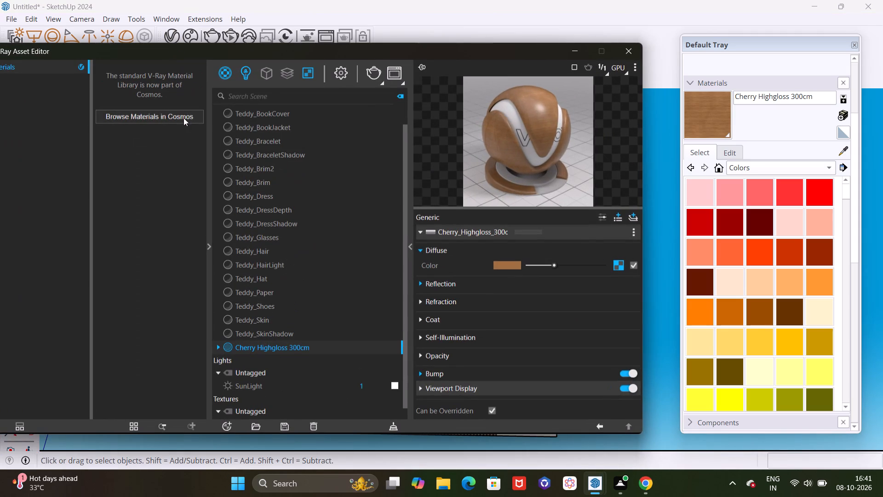
click(183, 116)
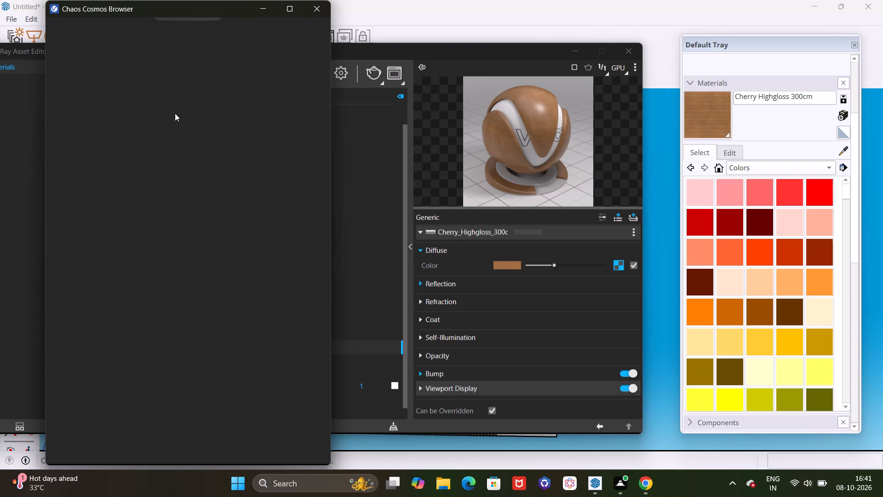
click(312, 15)
click(186, 120)
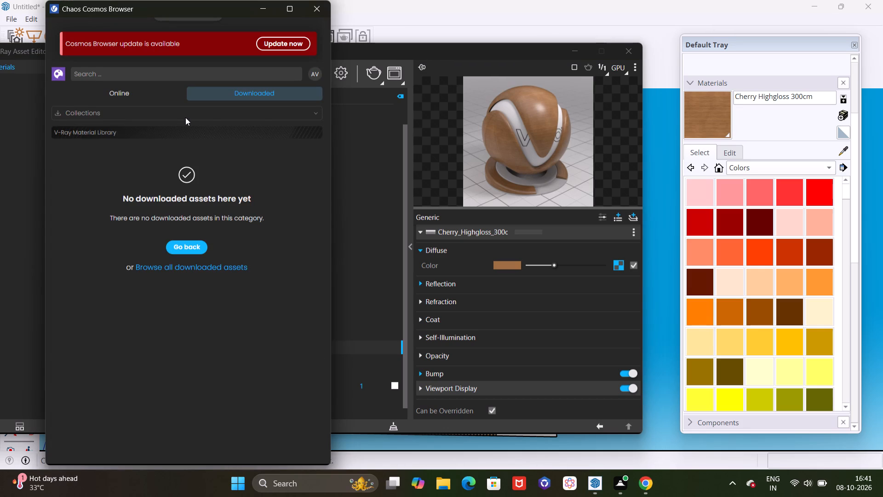
click(140, 97)
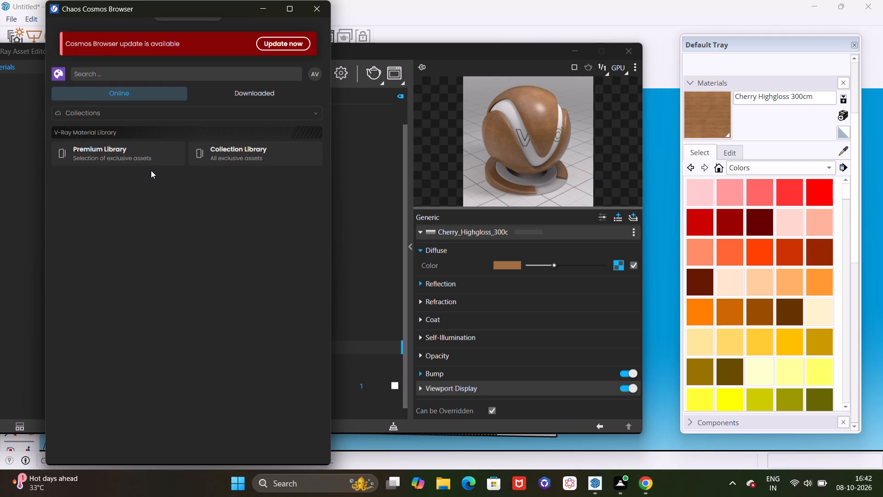
click(142, 76)
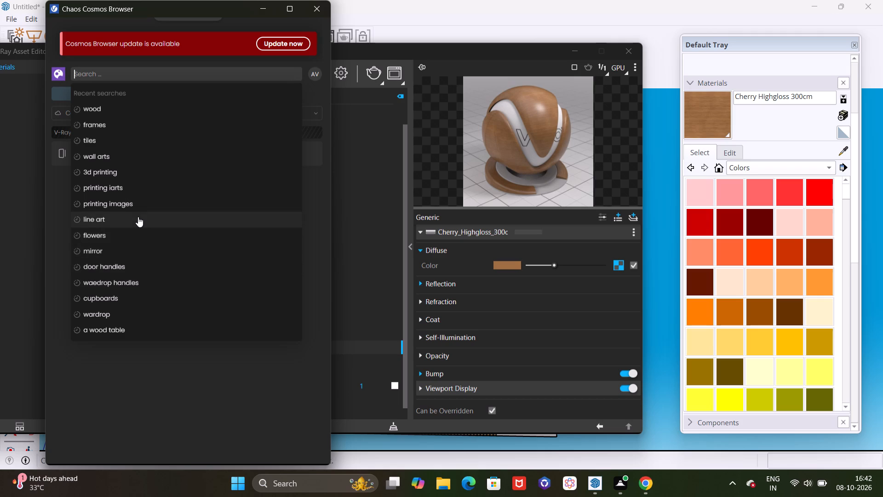
text(ce)
text(iling)
key(space)
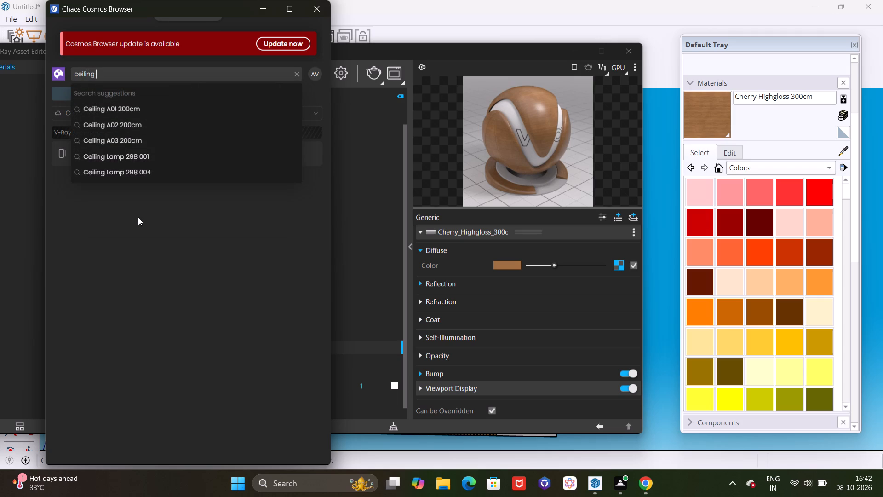
text(lights)
key(Return)
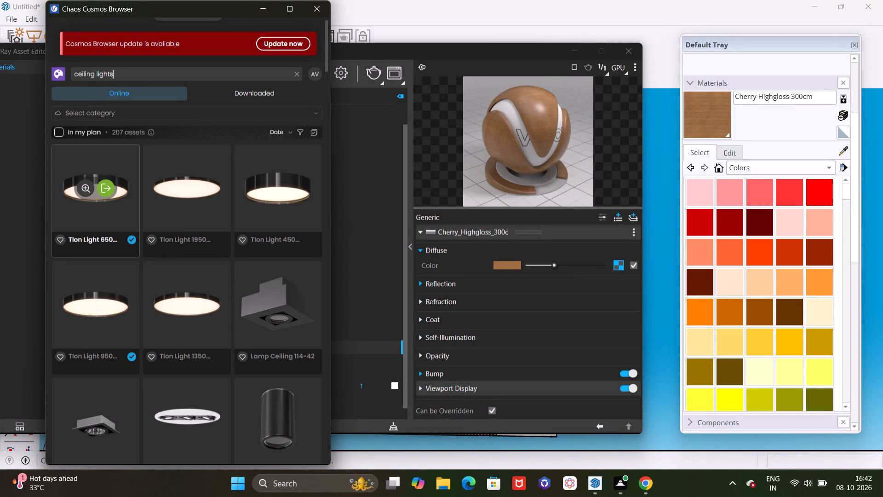
click(103, 189)
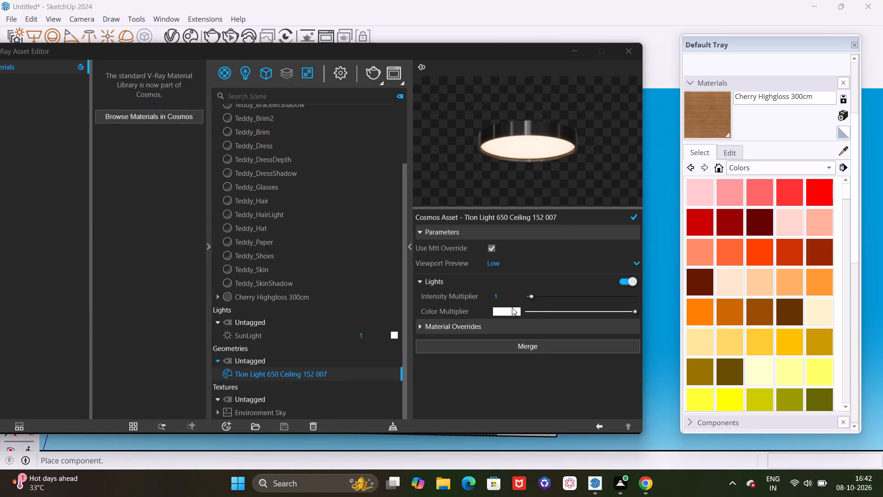
Set the imported ceiling light's intensity multiplier to 4.
drag(529, 295, 549, 299)
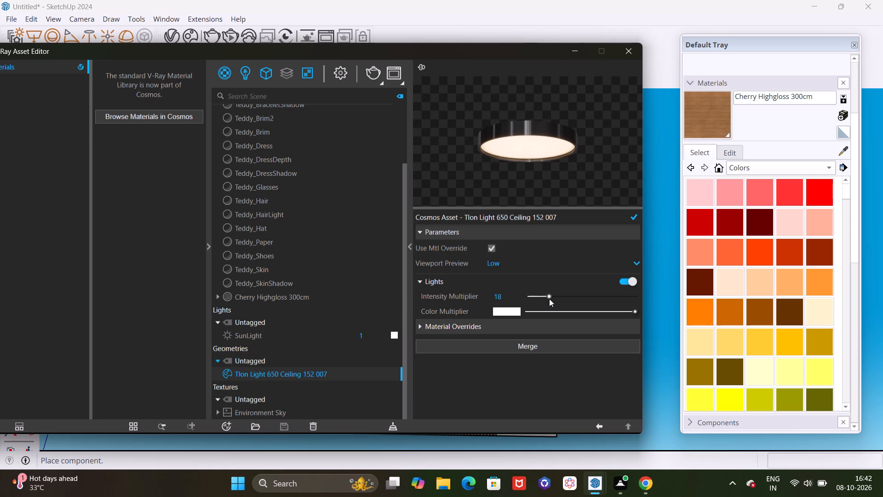
drag(549, 299, 524, 302)
click(517, 301)
key(BackSpace)
key(BackSpace)
key(BackSpace)
key(4)
key(Return)
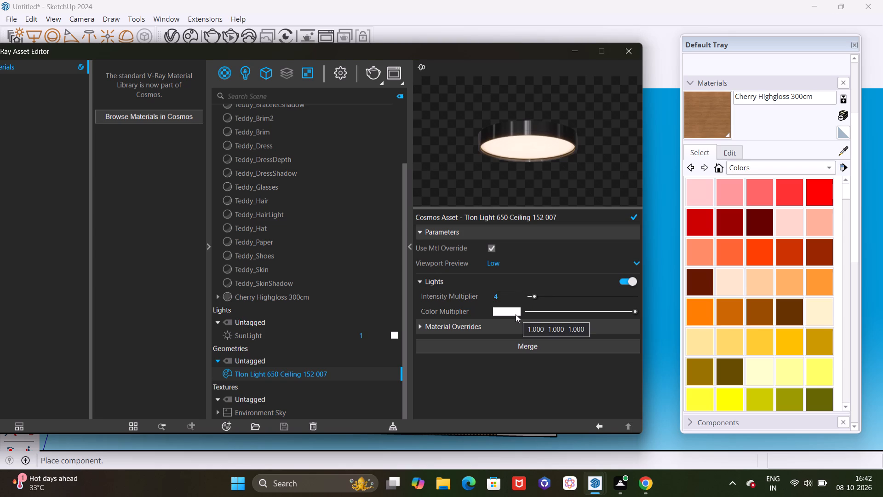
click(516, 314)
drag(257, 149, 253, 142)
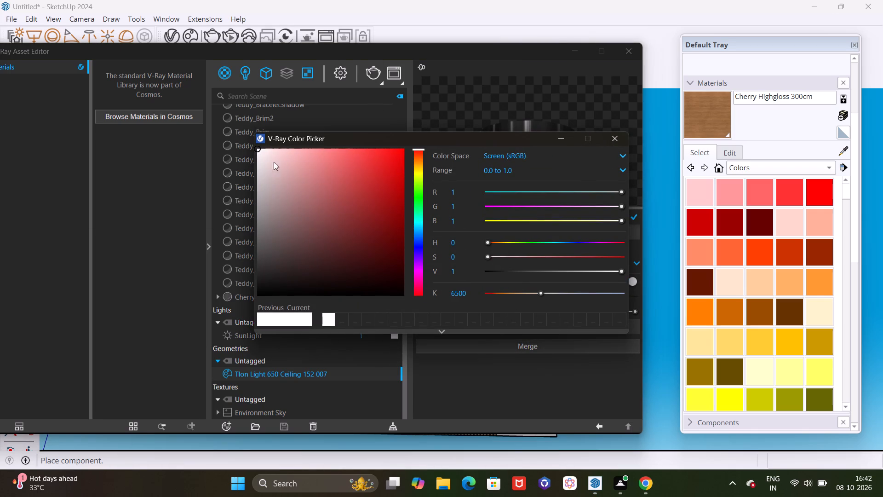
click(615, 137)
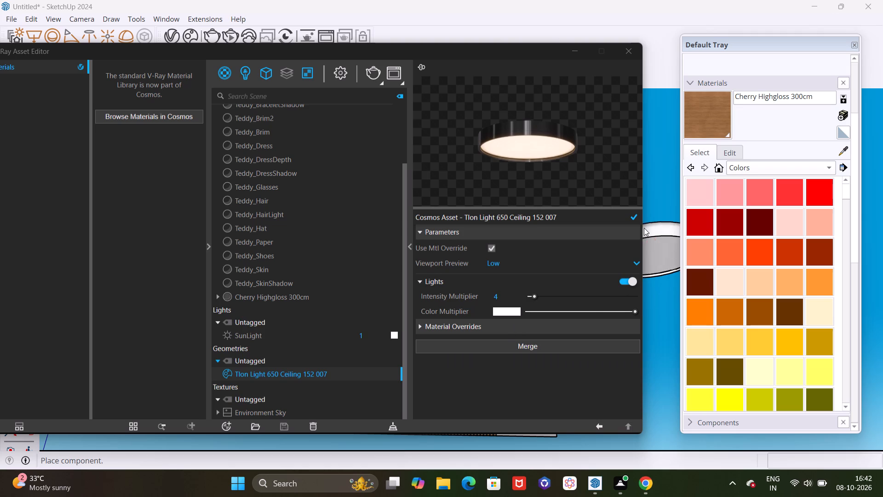
Place one Tlon light on the ceiling's underside, between the front edge and the first-cut recess.
click(579, 56)
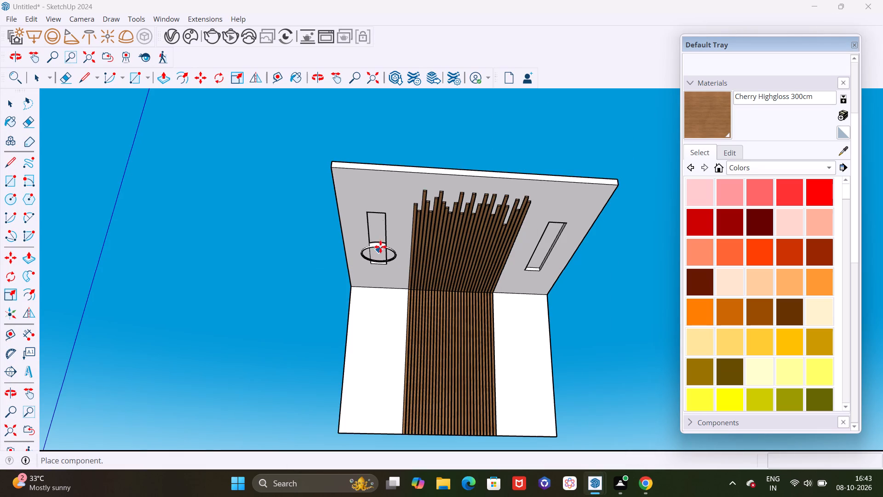
click(376, 192)
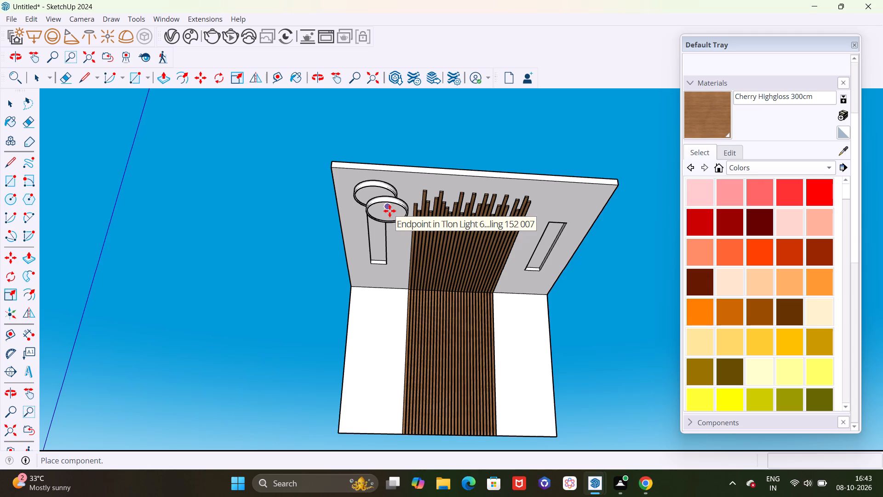
key(Escape)
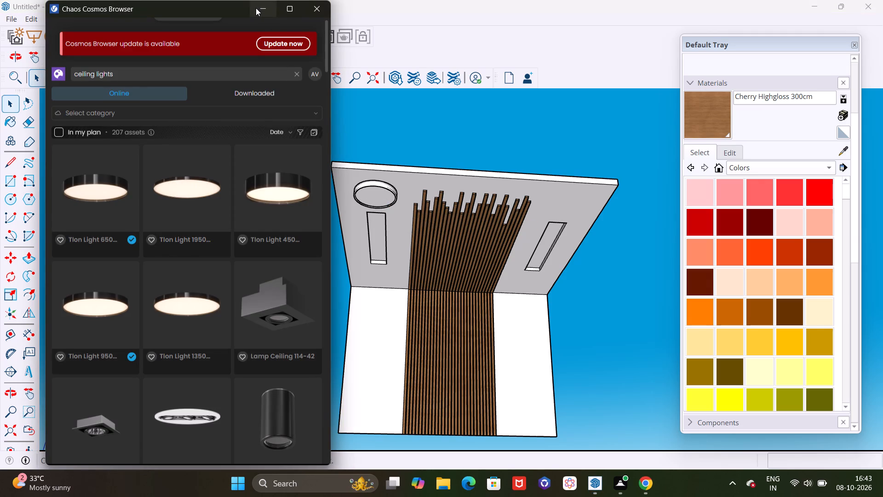
click(256, 8)
Scale the placed ceiling light down uniformly to about one third of its size.
scroll(354, 211, up, 7)
click(372, 186)
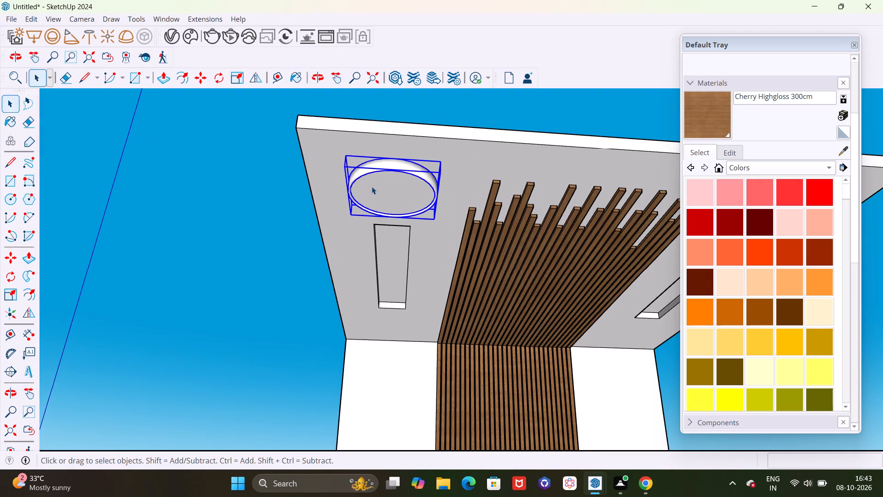
key(s)
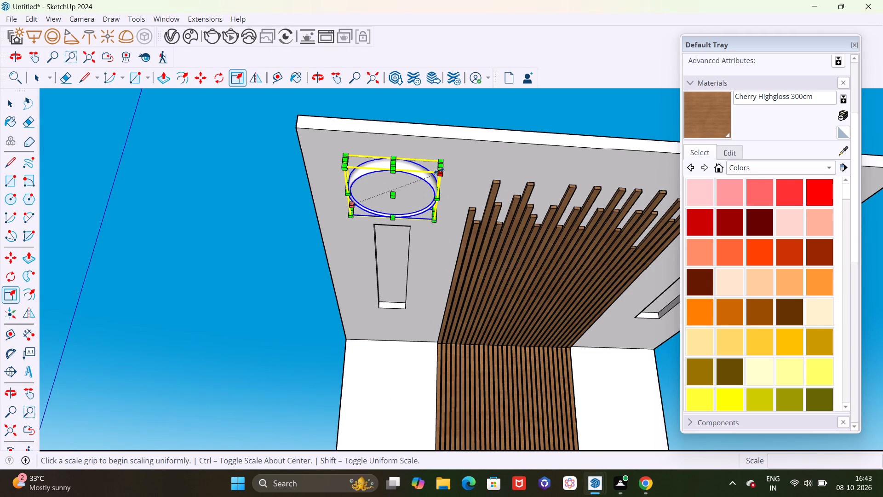
drag(440, 173, 384, 208)
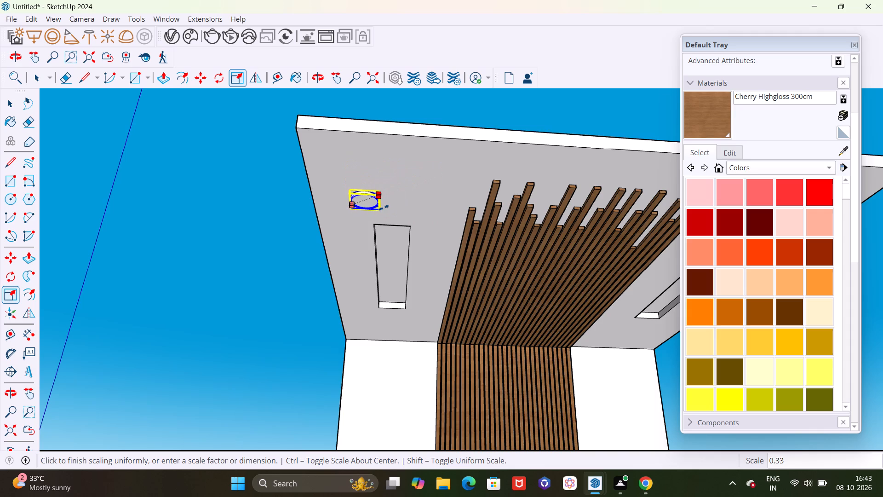
drag(384, 208, 379, 211)
Move the scaled-down light from the ceiling's underside into the front end of the first-cut recess.
scroll(368, 194, up, 4)
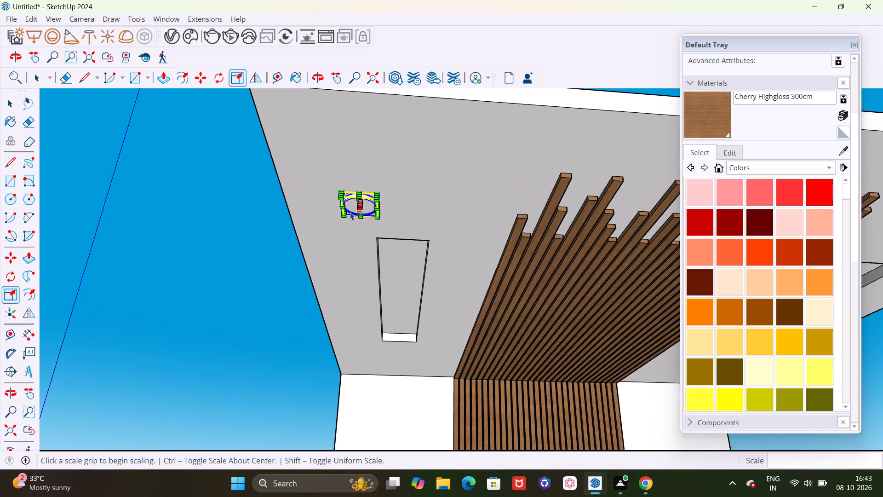
scroll(350, 212, up, 13)
key(m)
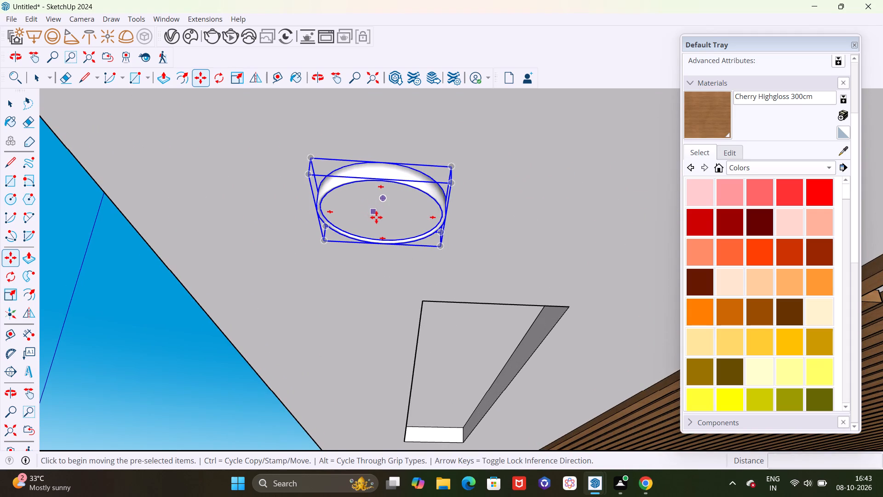
click(380, 220)
scroll(468, 358, up, 3)
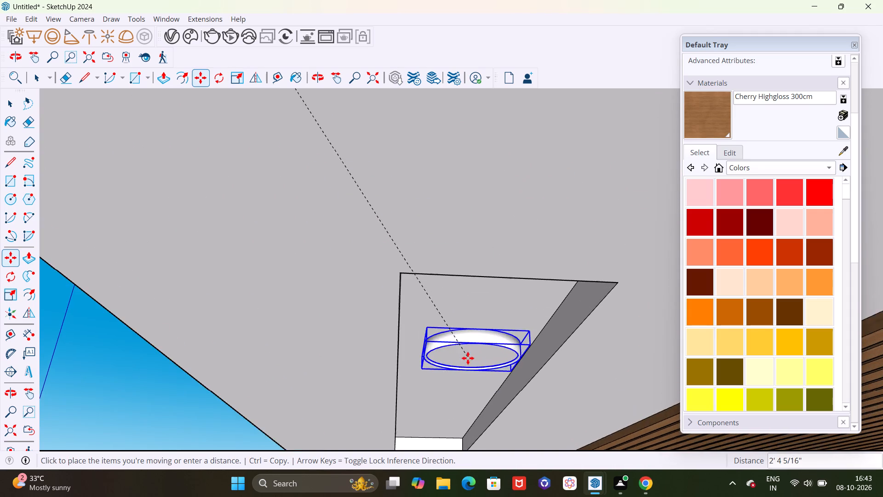
middle_drag(468, 358, 444, 206)
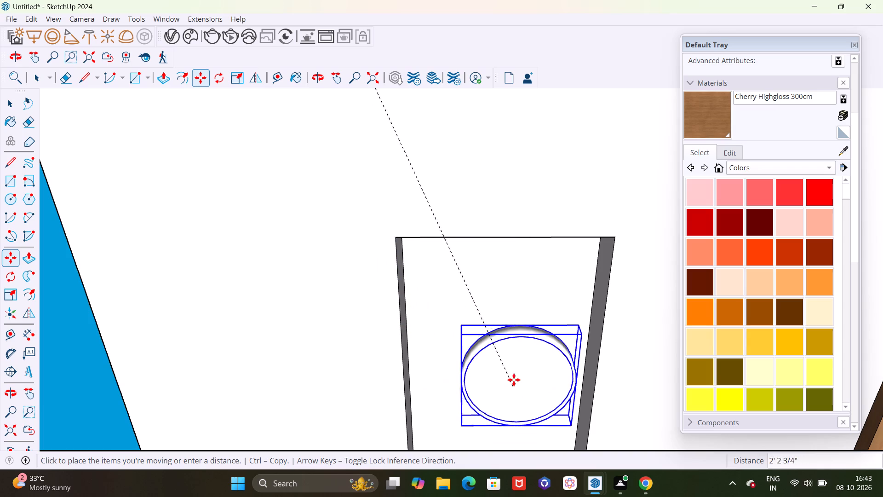
click(282, 185)
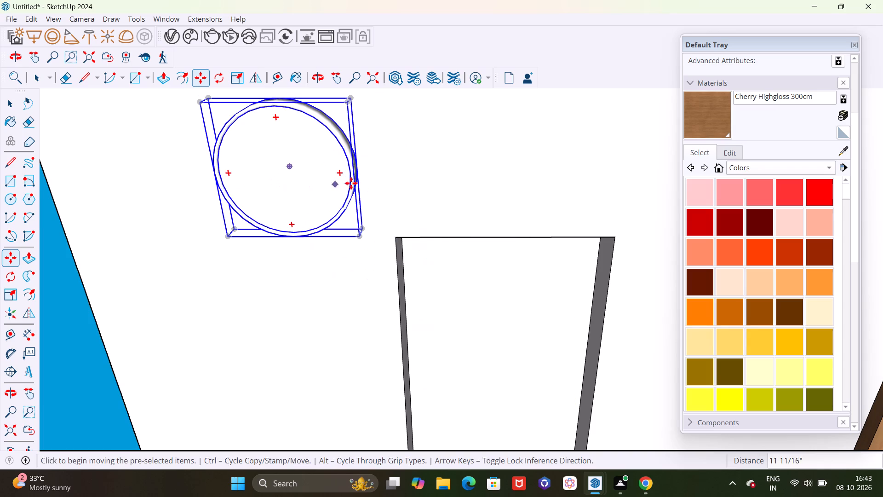
middle_drag(354, 183, 318, 364)
scroll(318, 219, up, 4)
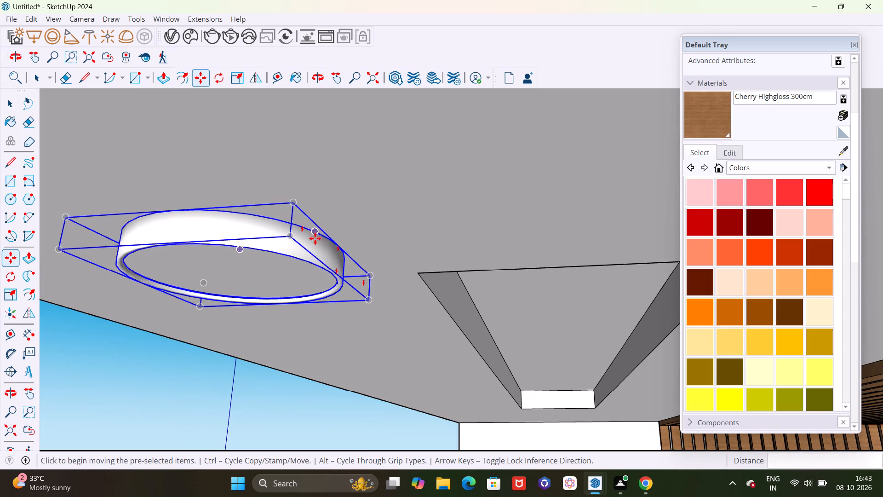
click(309, 244)
middle_drag(566, 341, 566, 282)
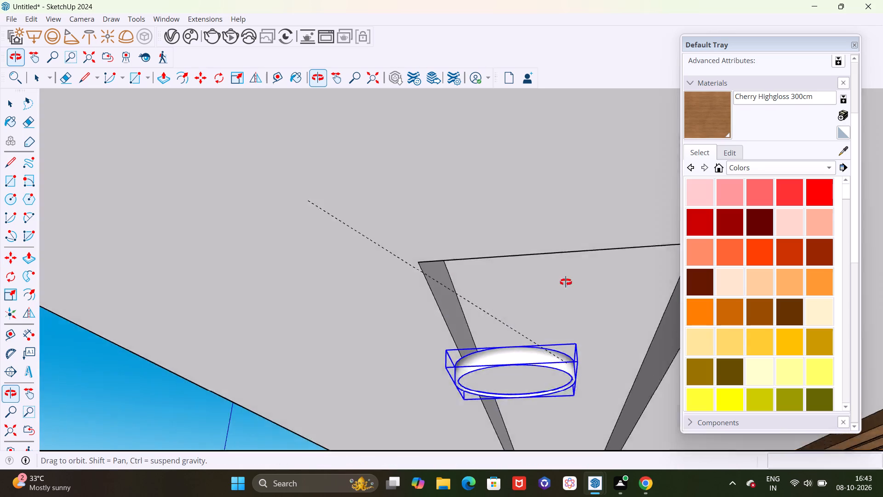
middle_drag(566, 282, 558, 237)
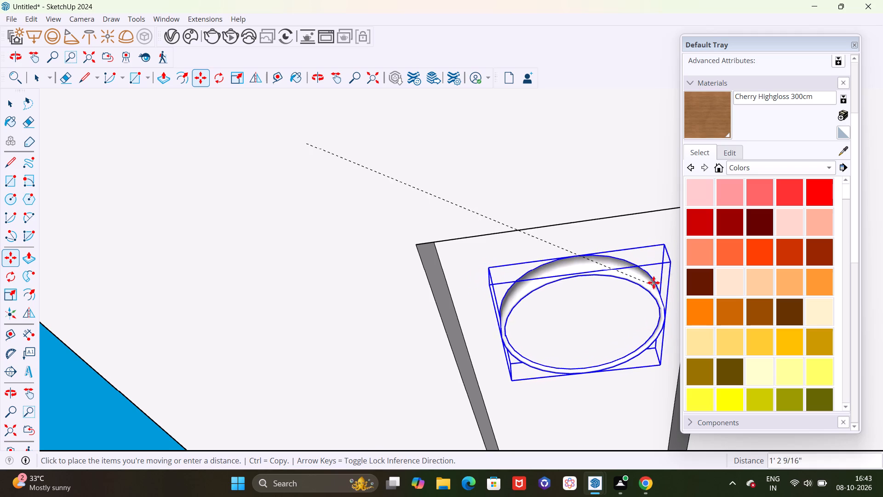
middle_drag(624, 309, 447, 365)
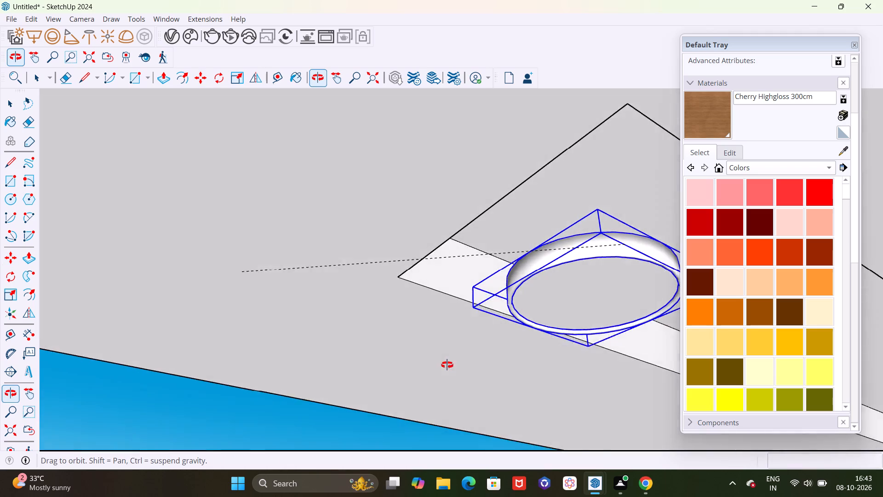
middle_drag(447, 365, 441, 363)
scroll(533, 260, down, 4)
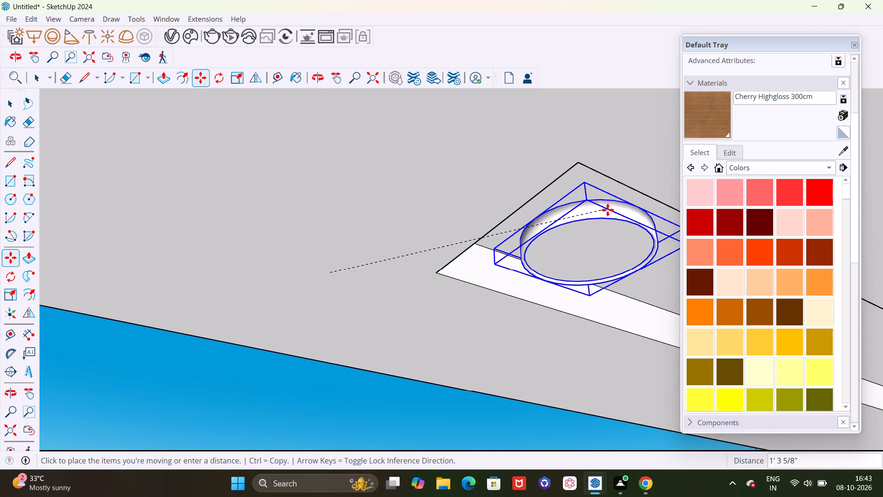
scroll(608, 210, up, 3)
click(614, 210)
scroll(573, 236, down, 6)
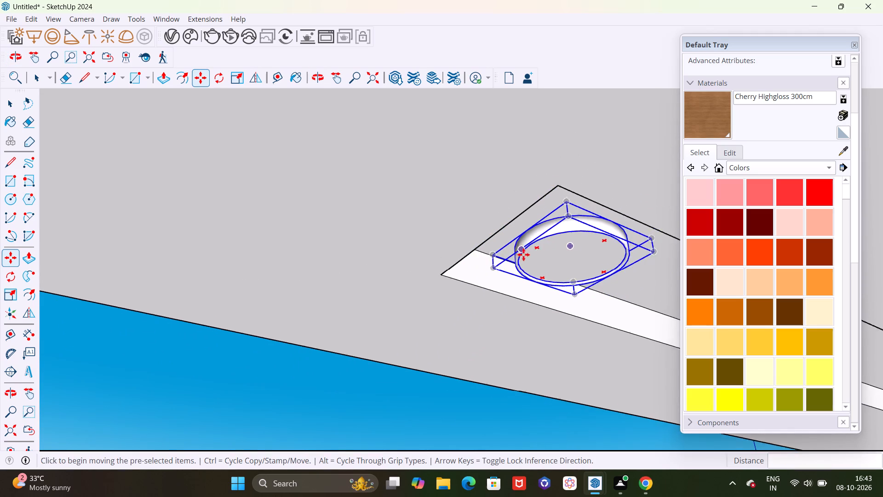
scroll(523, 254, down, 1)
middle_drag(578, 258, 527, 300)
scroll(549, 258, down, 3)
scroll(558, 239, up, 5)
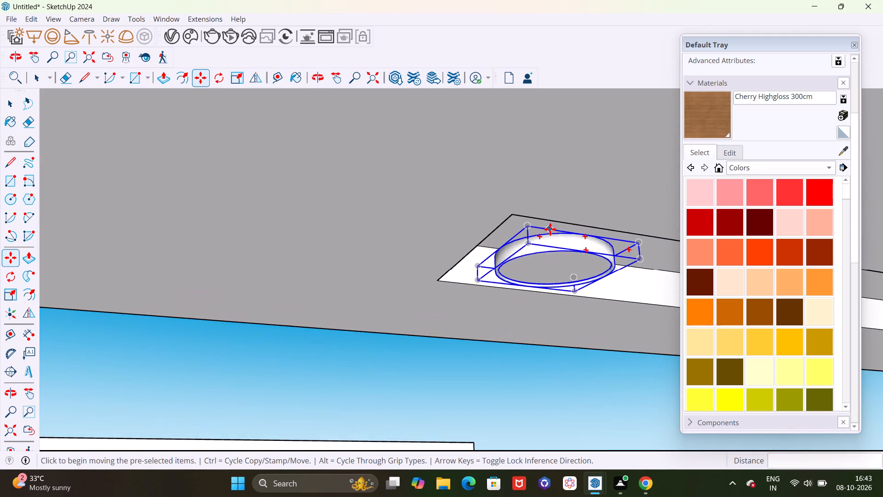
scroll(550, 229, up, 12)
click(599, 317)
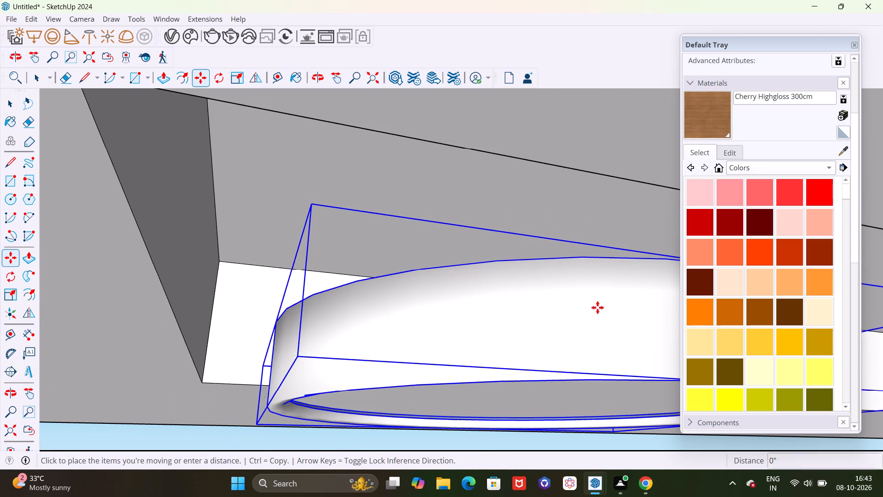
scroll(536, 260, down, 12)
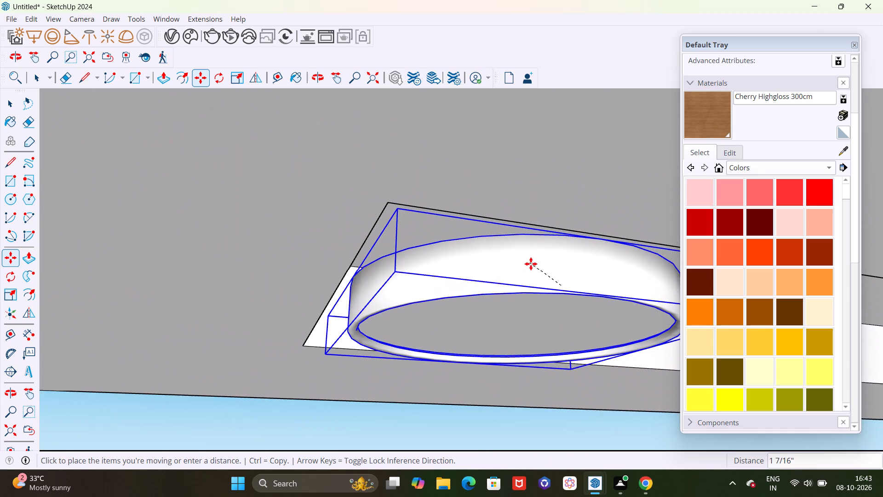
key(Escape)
Move the light about 5 3/8" to seat it against the recess's inner face near the front end.
scroll(463, 277, down, 5)
scroll(206, 287, down, 11)
scroll(303, 296, up, 4)
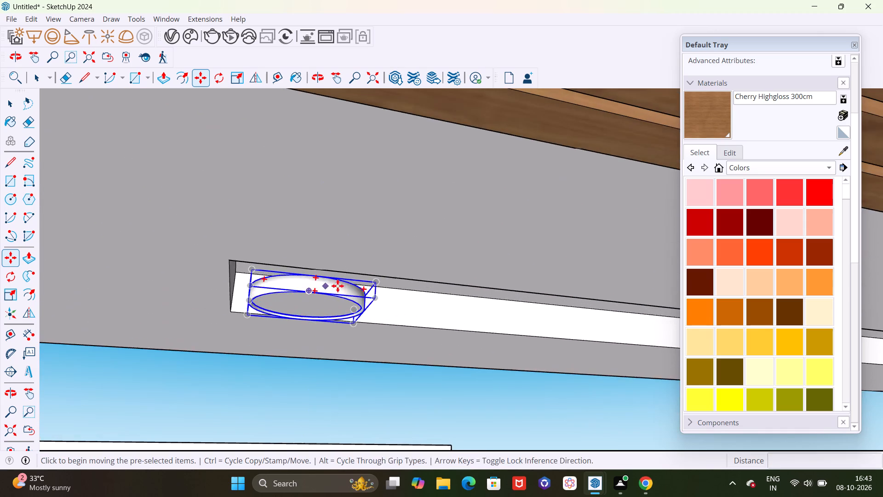
scroll(338, 286, up, 11)
middle_drag(319, 314, 337, 266)
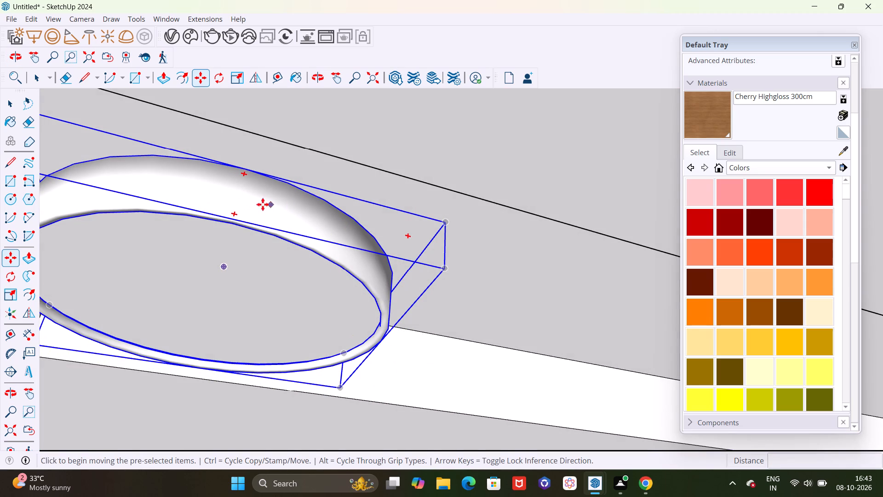
click(244, 188)
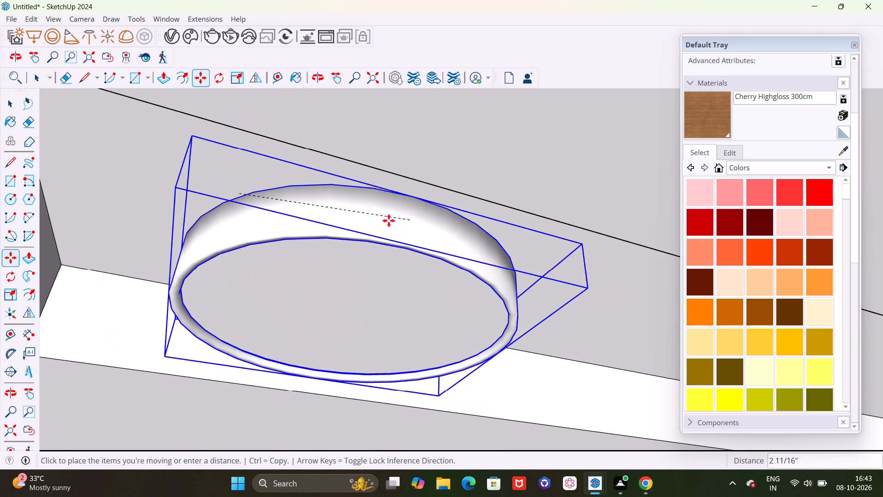
scroll(386, 258, down, 2)
middle_drag(410, 254, 628, 195)
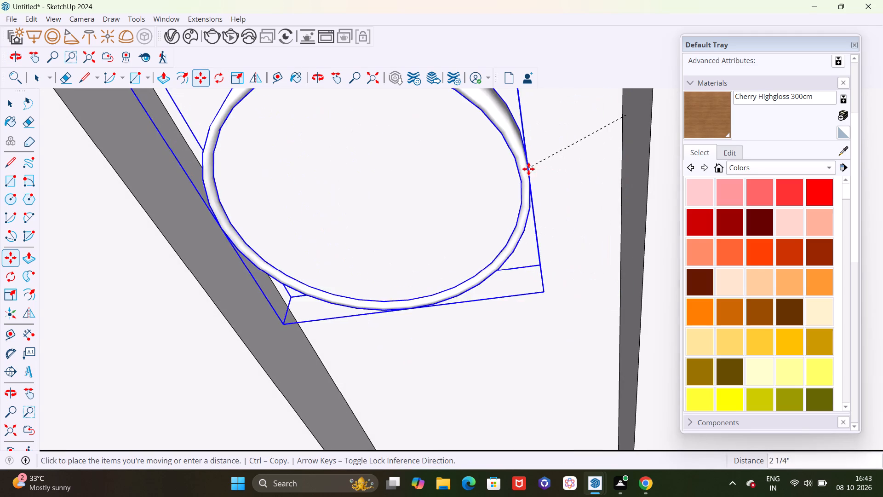
scroll(573, 167, up, 7)
middle_drag(574, 169, 515, 227)
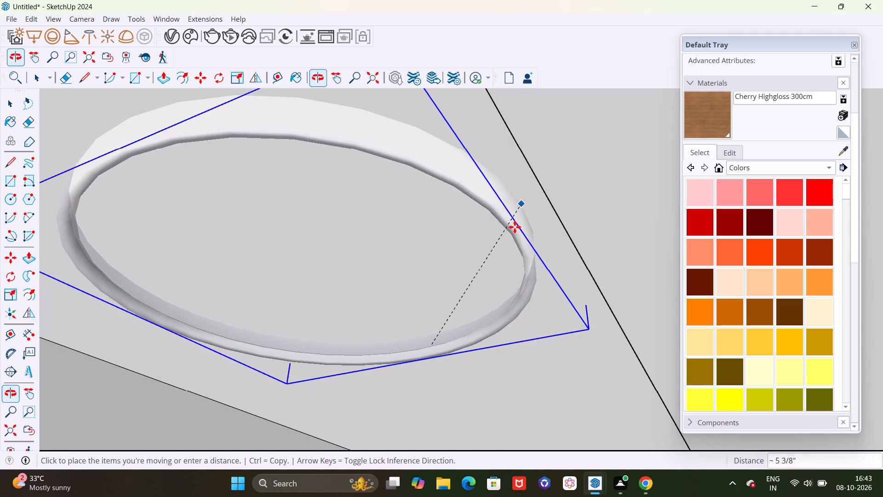
click(515, 227)
Examine the light's size and placement in the recess relative to the whole slatted wall and ceiling feature.
scroll(524, 223, down, 15)
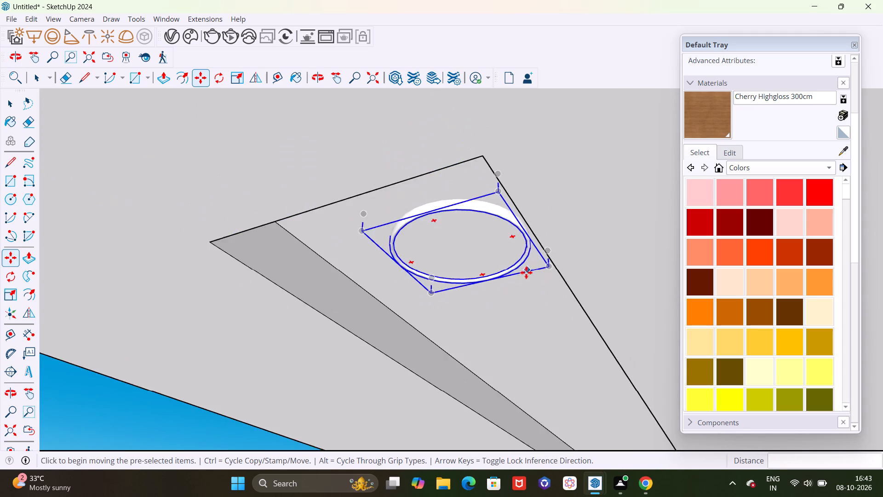
scroll(526, 272, down, 16)
middle_drag(537, 346, 601, 222)
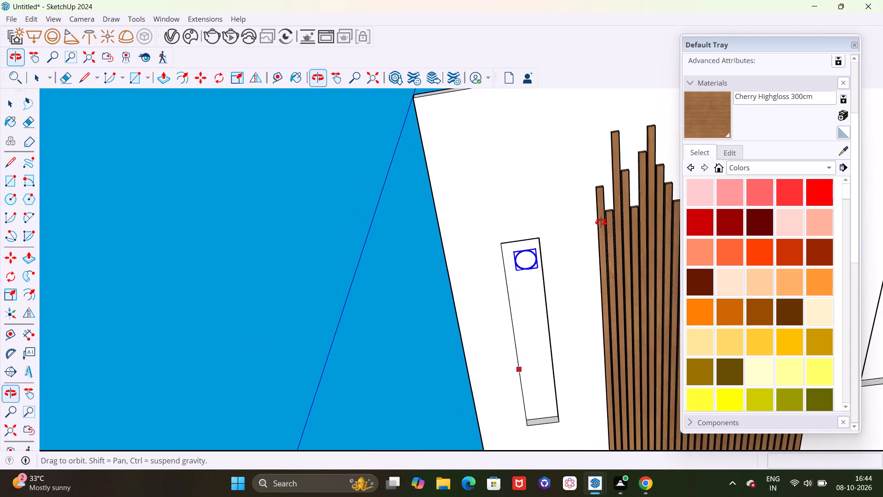
middle_drag(601, 222, 568, 245)
scroll(450, 234, down, 20)
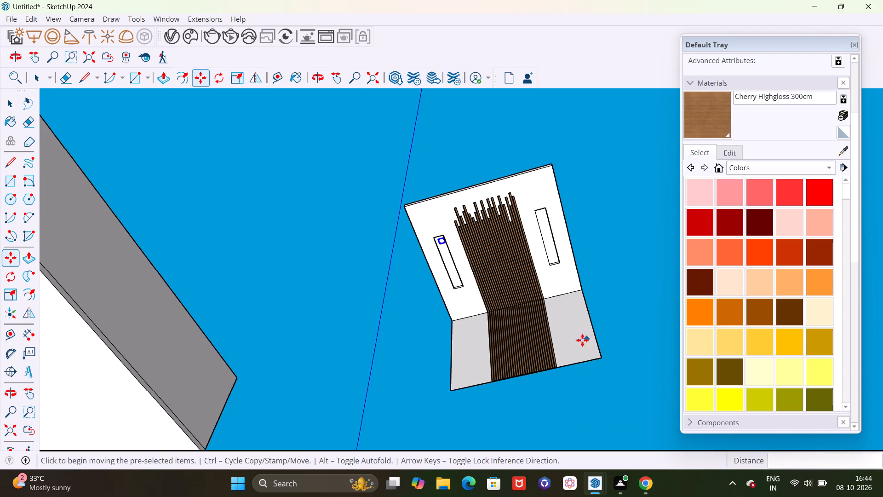
middle_drag(615, 377, 689, 428)
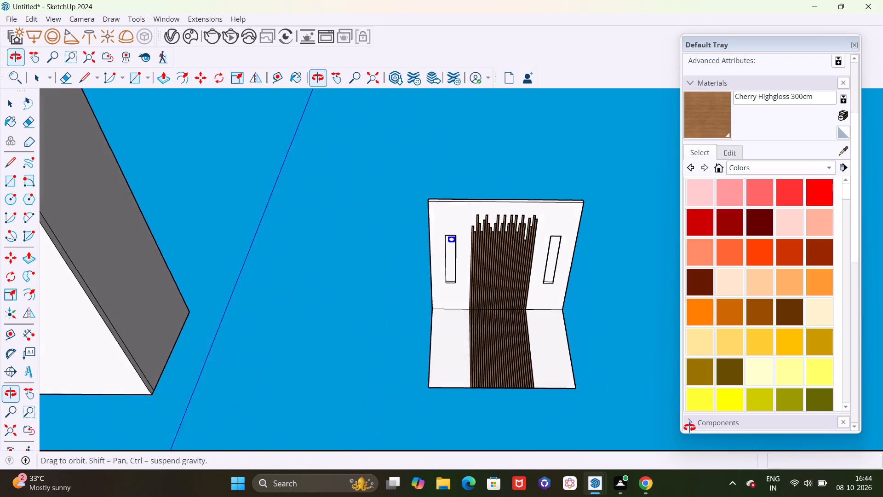
middle_drag(689, 428, 690, 442)
scroll(544, 257, up, 5)
scroll(391, 323, down, 13)
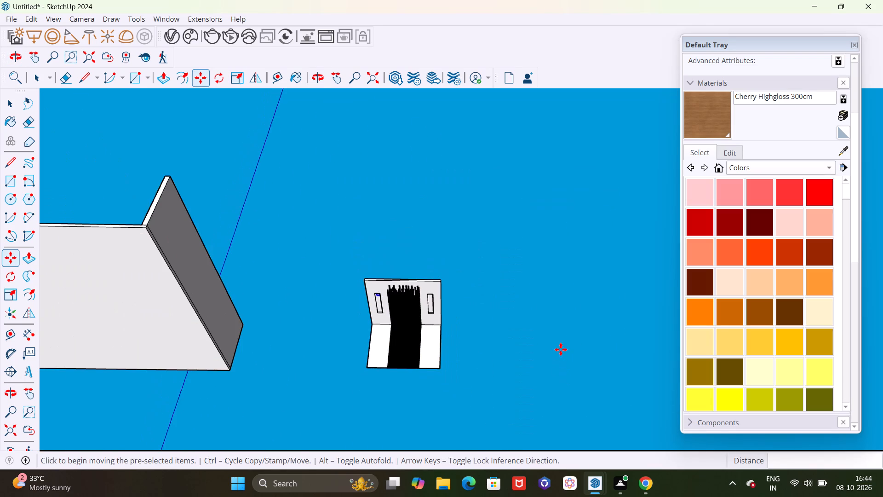
middle_drag(561, 347, 626, 416)
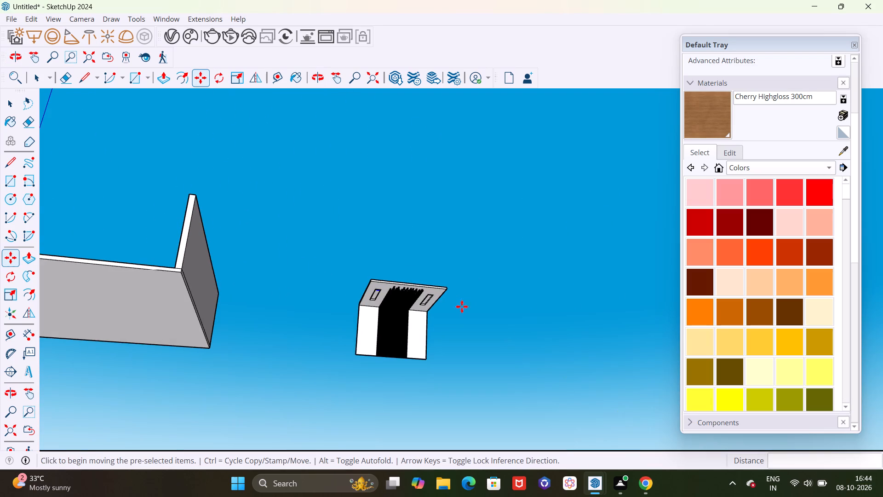
scroll(449, 280, up, 11)
scroll(471, 380, down, 1)
scroll(397, 292, up, 6)
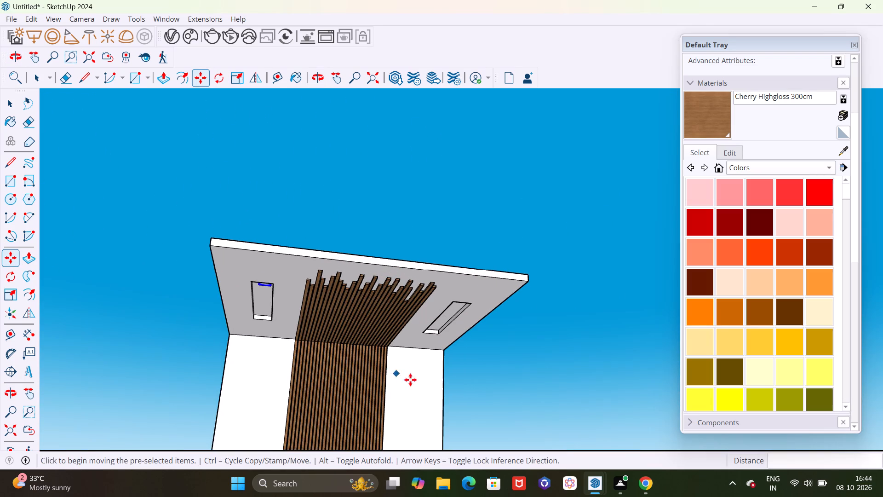
scroll(542, 384, down, 19)
middle_drag(518, 195, 417, 266)
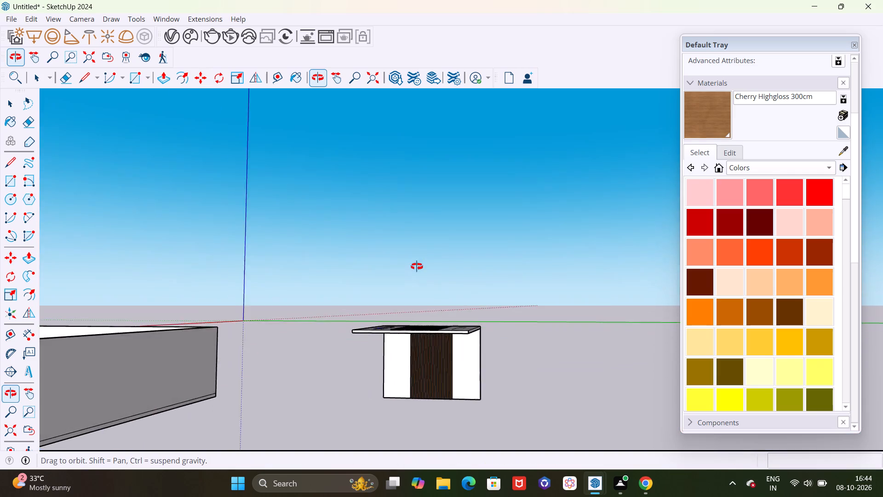
middle_drag(417, 266, 499, 130)
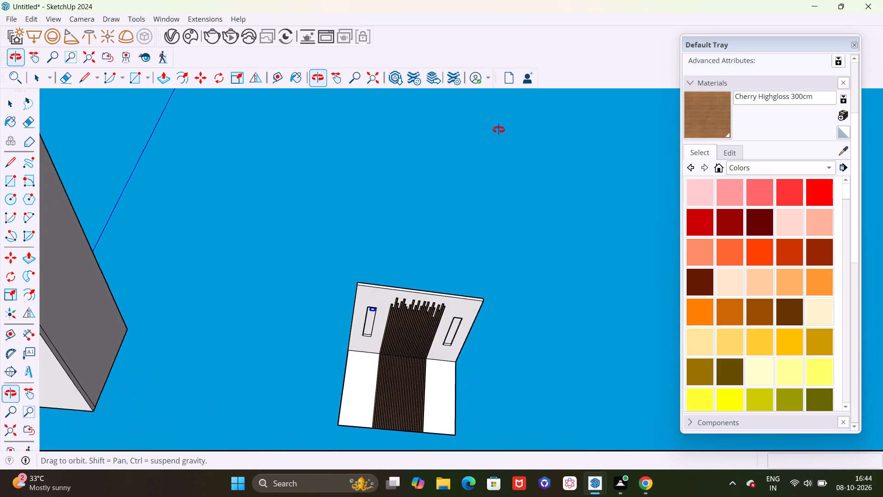
middle_drag(499, 130, 443, 69)
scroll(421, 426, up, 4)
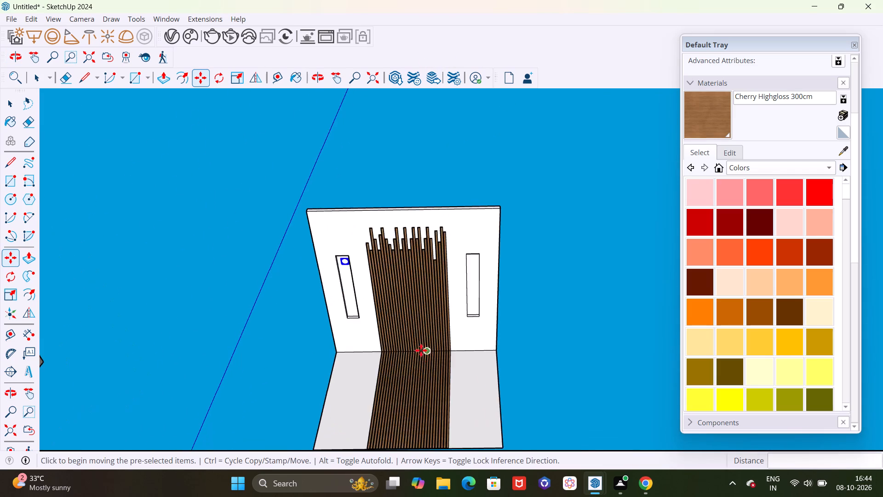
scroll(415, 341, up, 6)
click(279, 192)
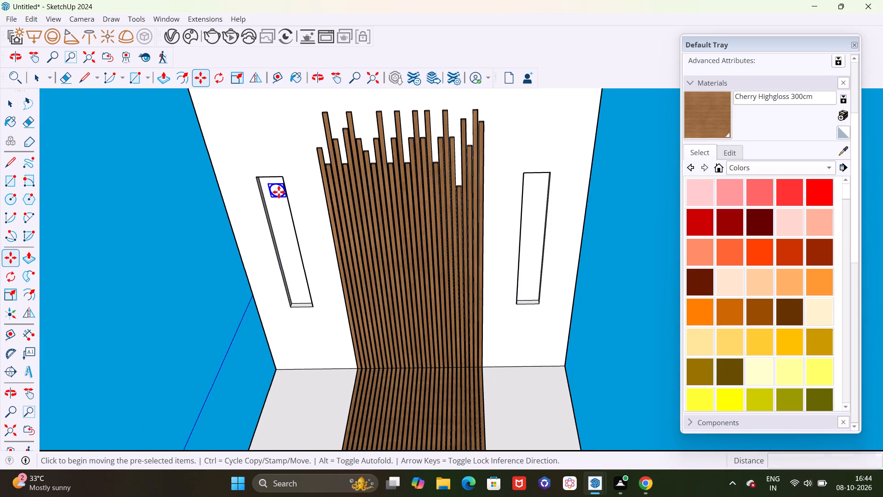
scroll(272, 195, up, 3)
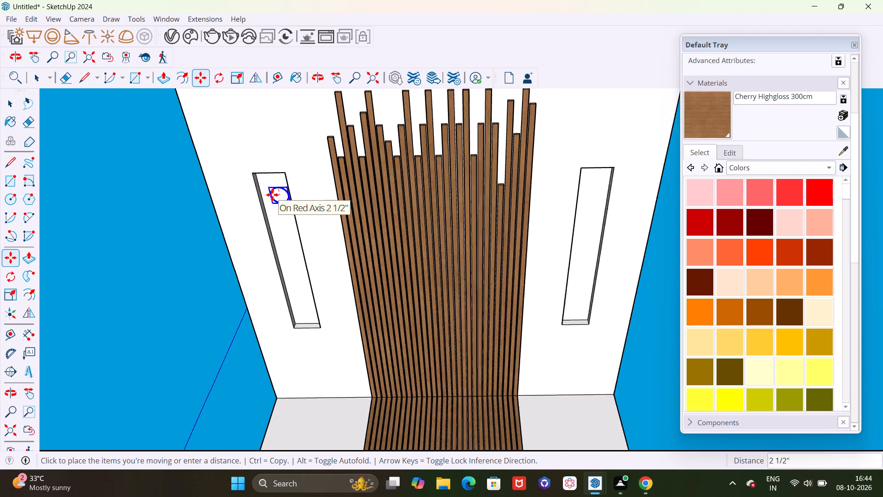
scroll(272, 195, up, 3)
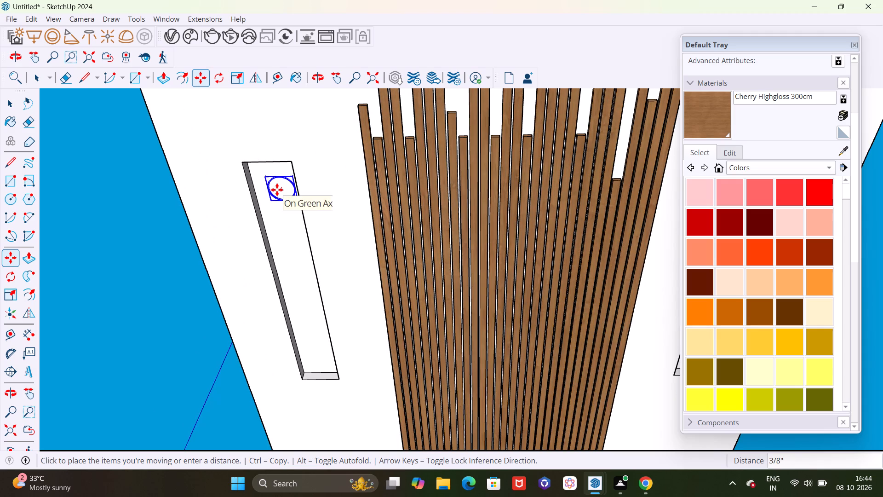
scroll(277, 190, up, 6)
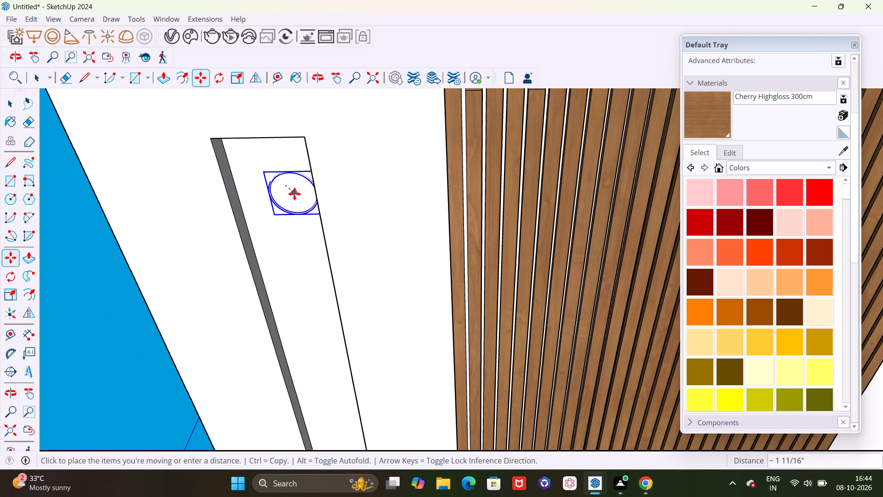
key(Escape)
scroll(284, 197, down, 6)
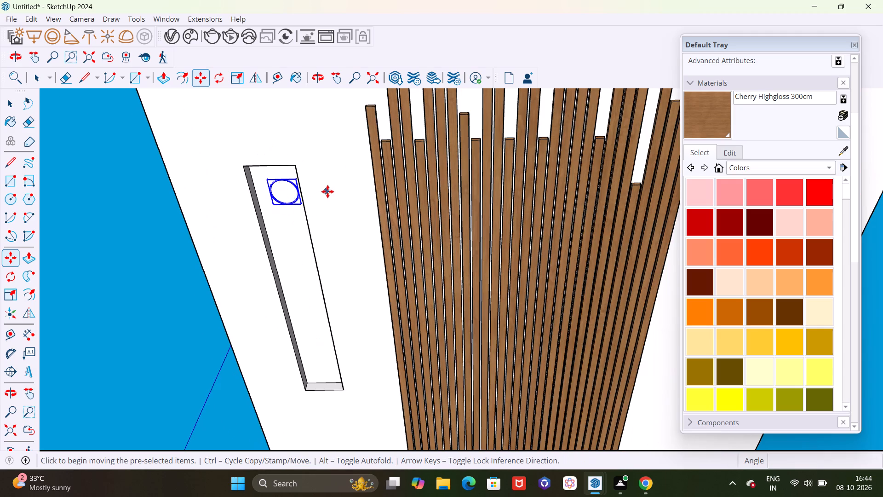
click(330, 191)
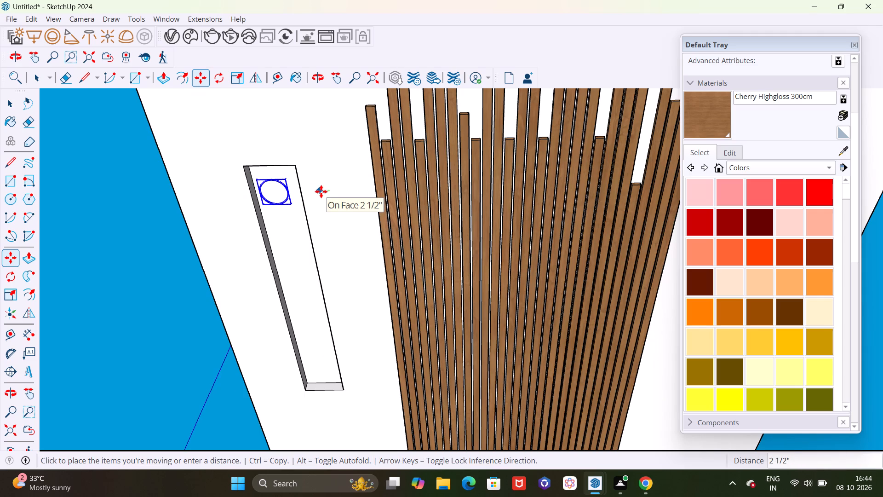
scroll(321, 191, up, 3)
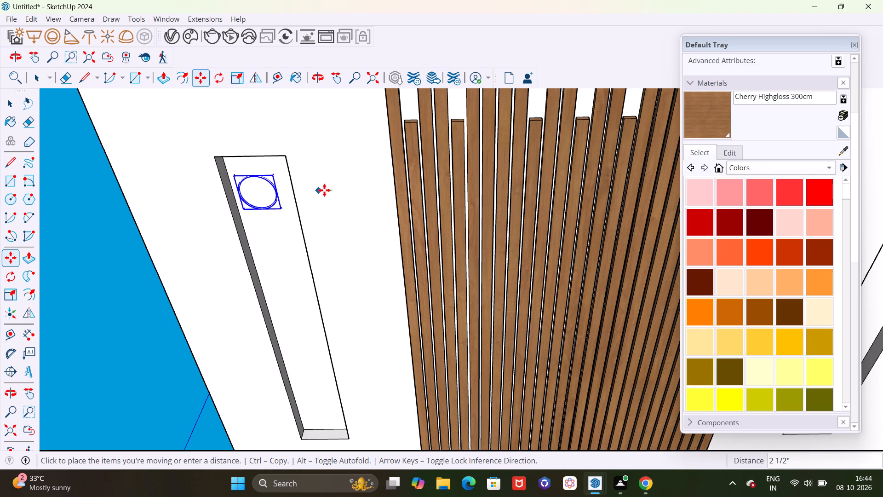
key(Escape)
Move the light about 1 7/8" along the green axis to centre it across the recess's width.
scroll(333, 191, down, 13)
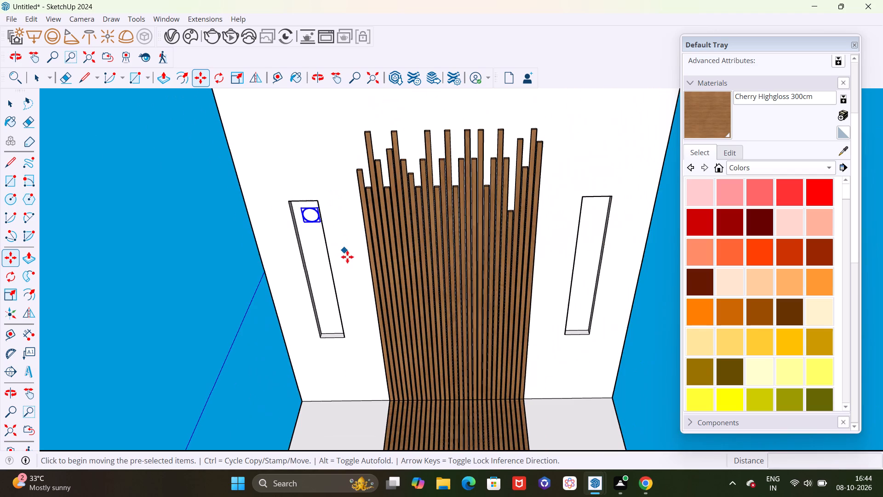
scroll(312, 188, up, 4)
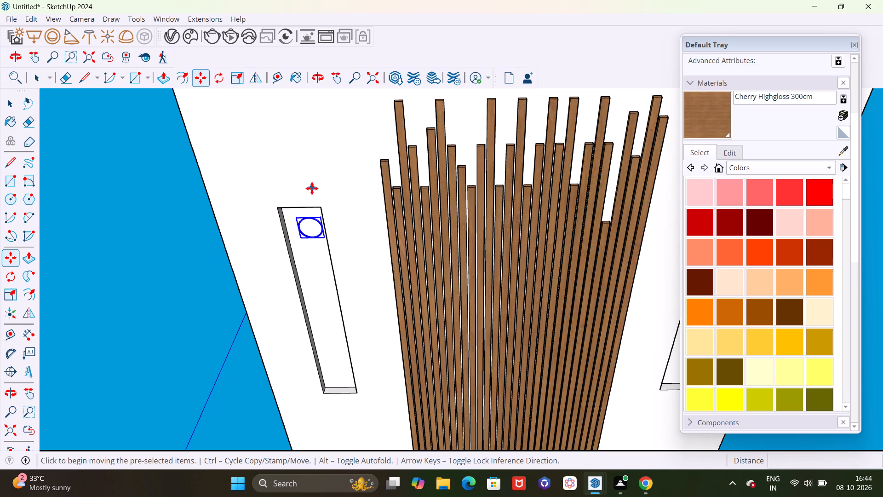
click(353, 185)
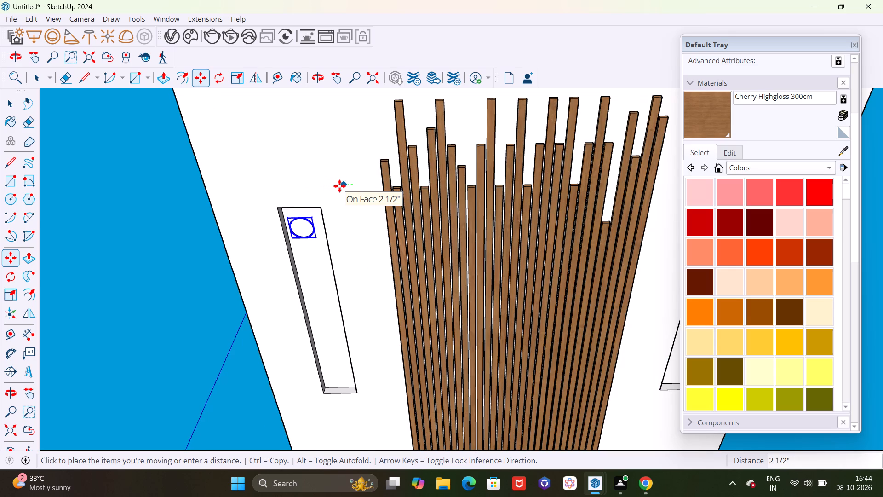
scroll(339, 186, up, 17)
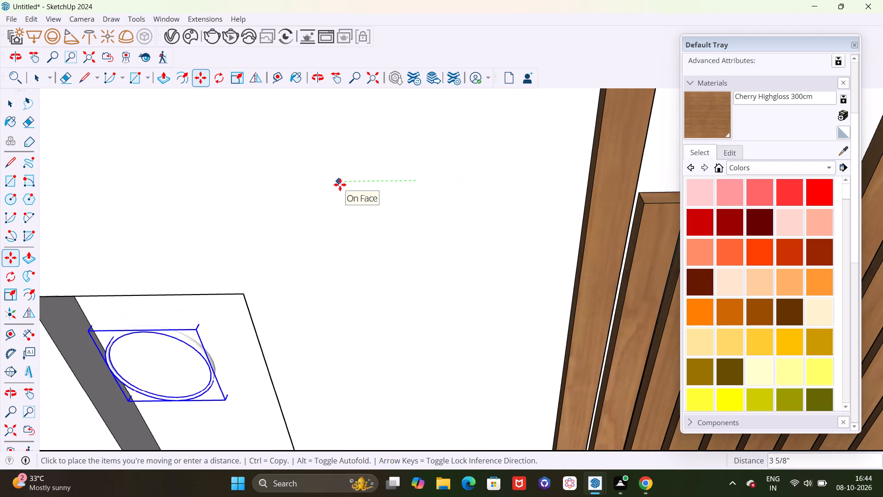
click(377, 183)
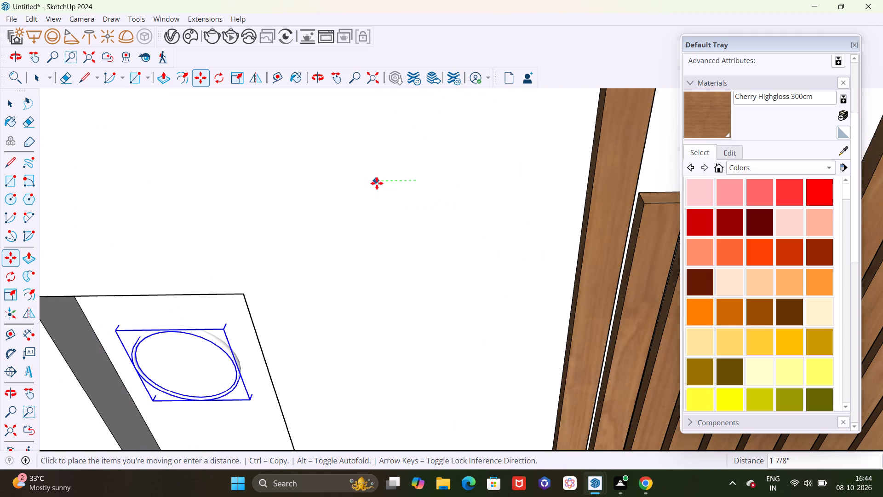
Move the light about 8" along the recess's length, away from its front end.
scroll(384, 178, down, 20)
scroll(384, 178, down, 11)
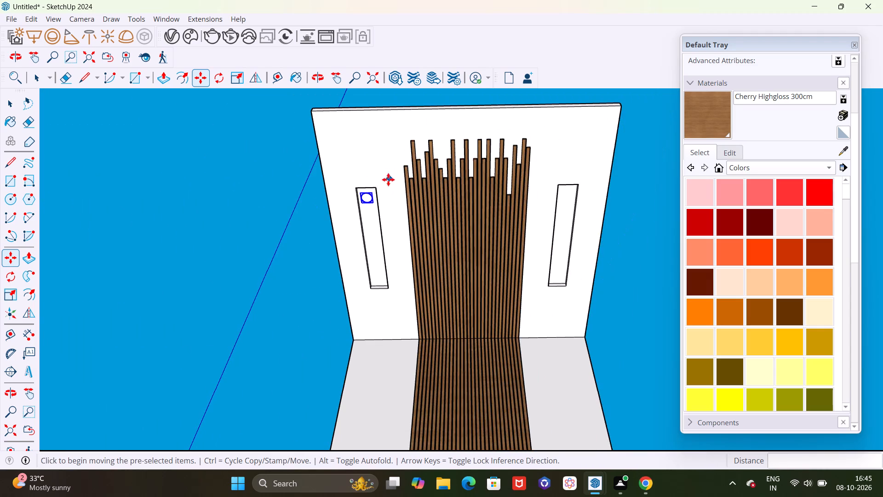
scroll(364, 231, up, 10)
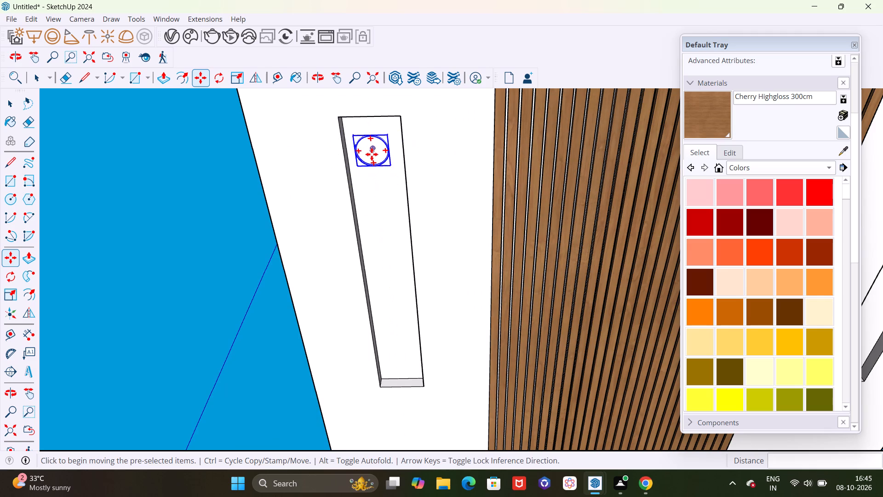
click(372, 153)
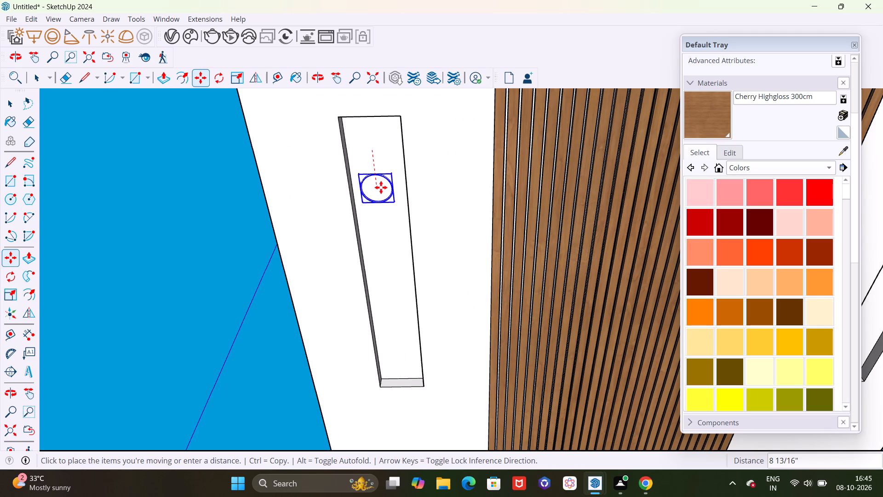
click(381, 184)
Copy the light about 3' 7 3/4" along the same recess, placing the copy near its wall-side end.
scroll(370, 306, down, 10)
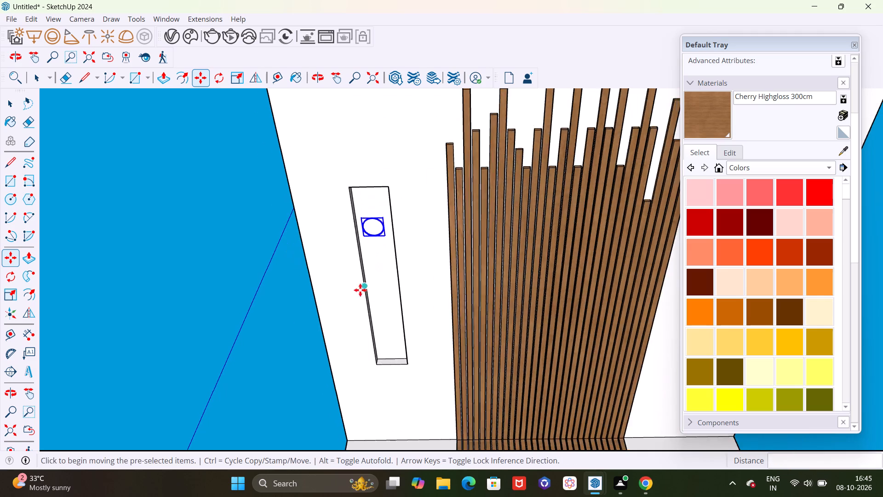
scroll(360, 290, down, 2)
scroll(374, 318, up, 4)
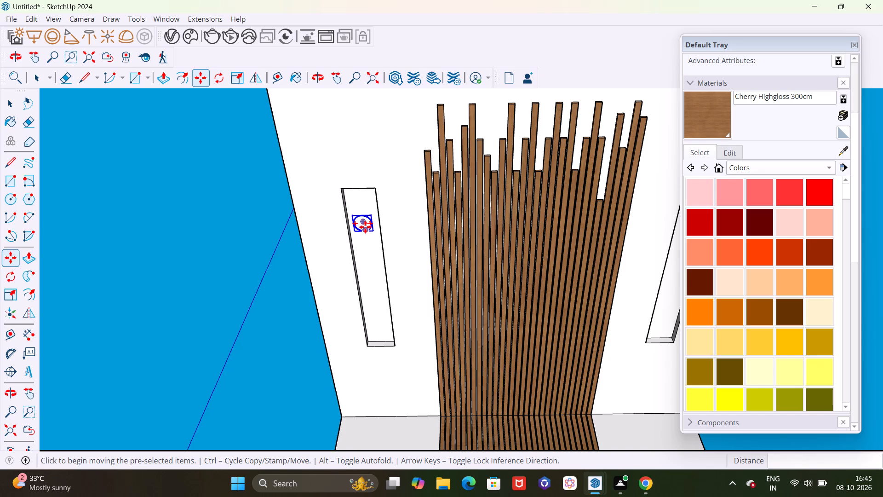
click(365, 227)
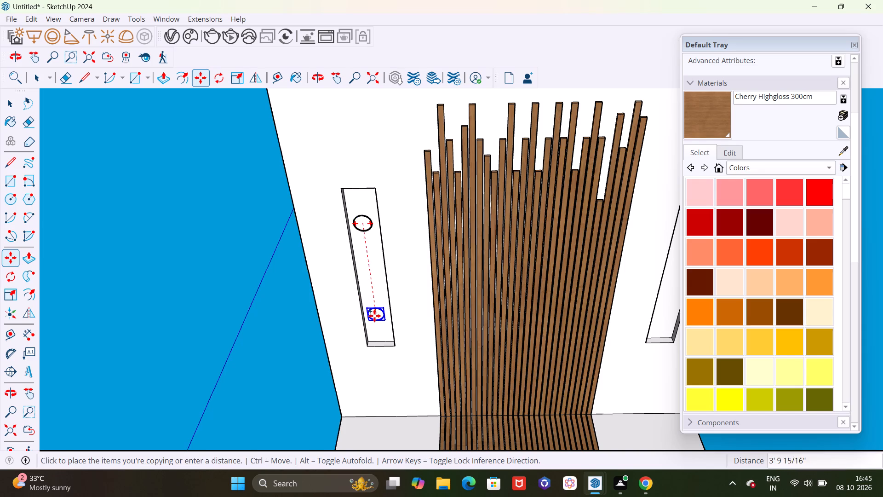
click(375, 312)
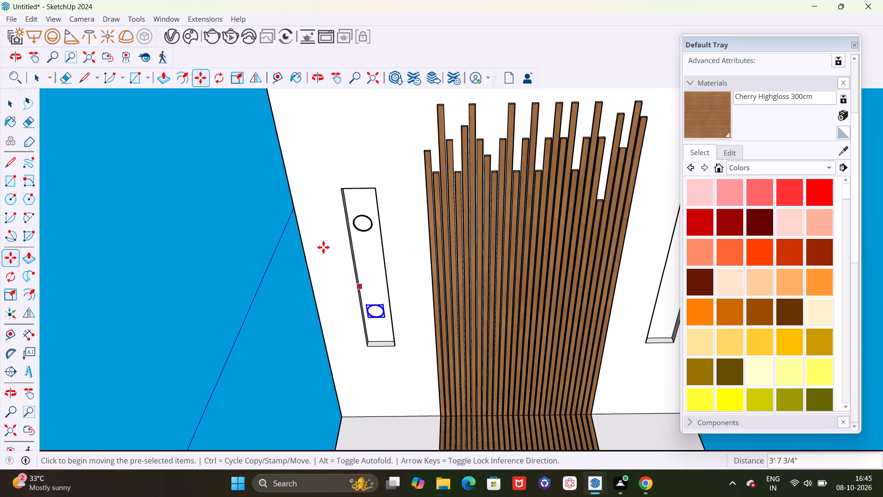
Copy both lights 10' along the green axis into the matching recess on the other side of the slats.
scroll(225, 234, down, 5)
scroll(177, 246, down, 16)
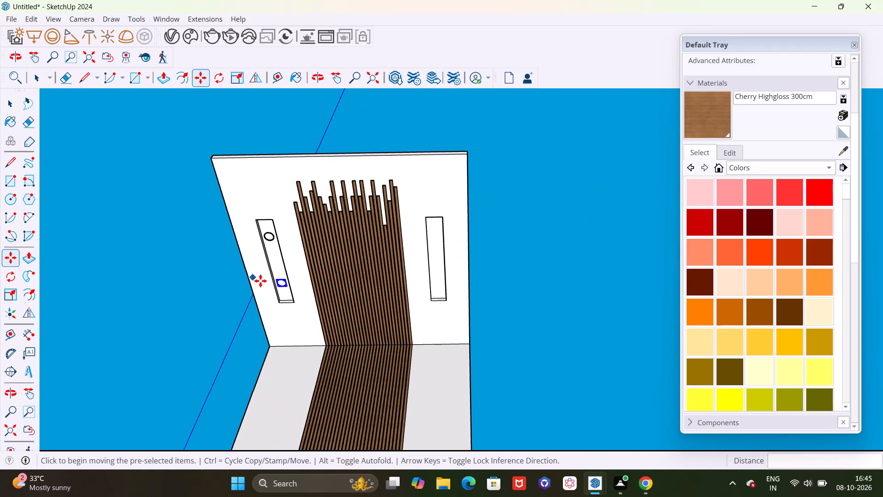
key(space)
click(267, 235)
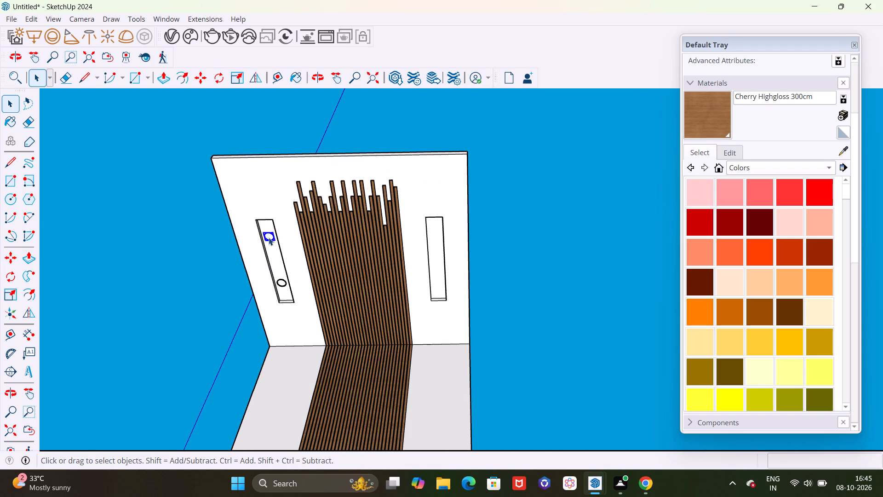
shift+click(284, 283)
key(m)
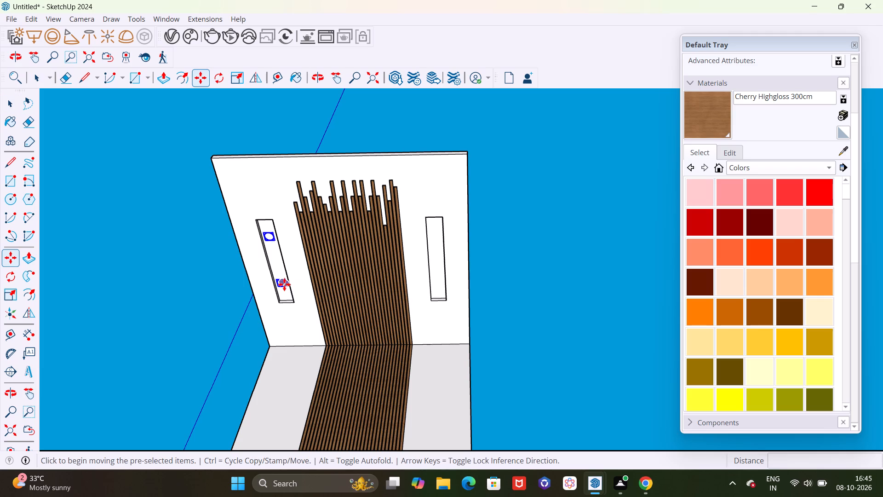
click(283, 288)
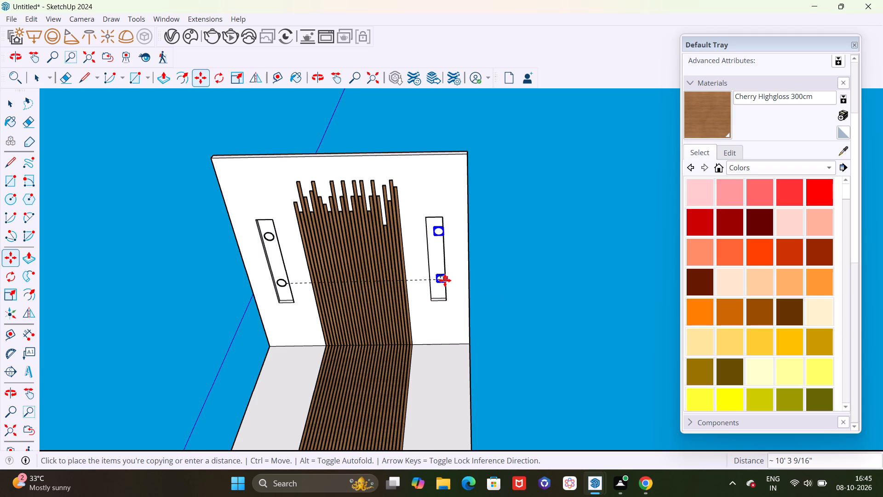
scroll(441, 282, up, 6)
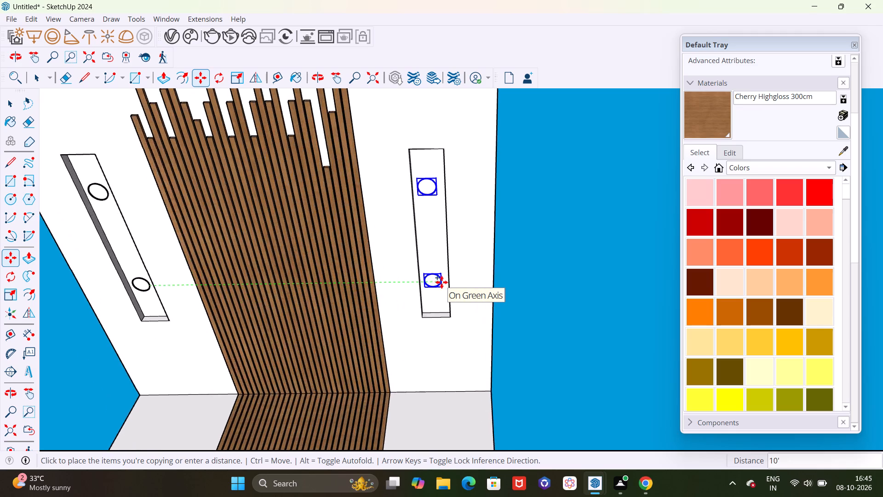
scroll(441, 282, up, 3)
click(441, 282)
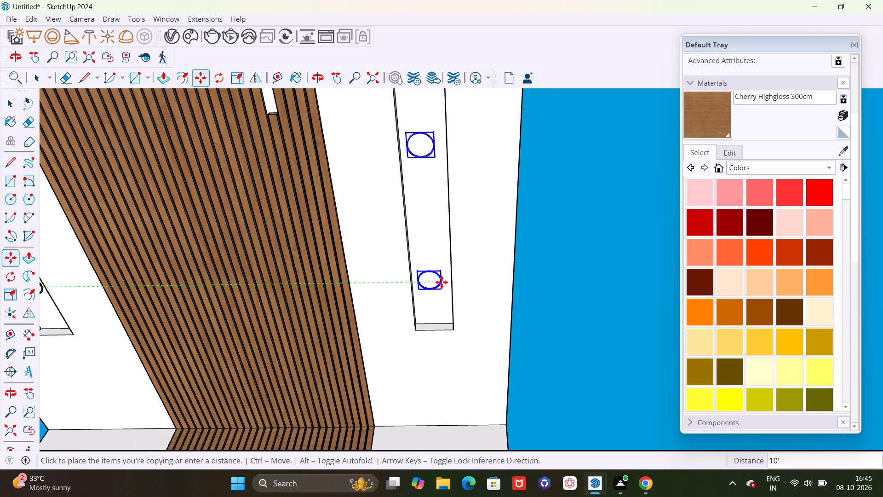
scroll(441, 282, down, 15)
key(Escape)
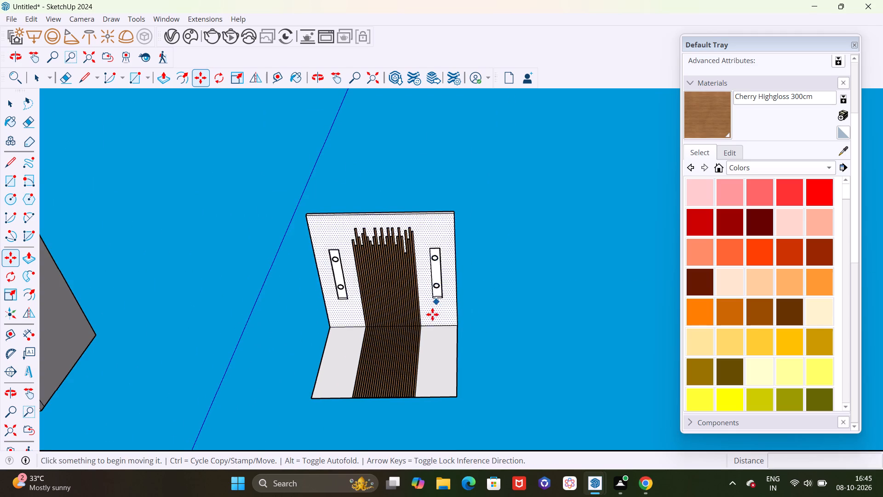
Examine the slatted wall and ceiling feature with its recessed lights from several angles, including the wall slats and gaps up close.
scroll(432, 314, down, 9)
middle_drag(480, 305, 476, 379)
scroll(446, 332, up, 16)
scroll(373, 304, down, 5)
key(space)
scroll(377, 300, down, 7)
middle_drag(379, 306, 384, 320)
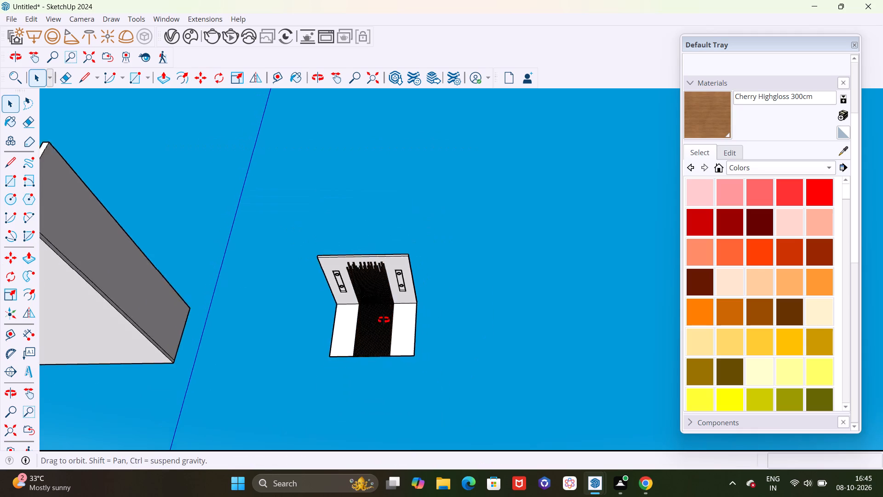
middle_drag(384, 320, 400, 370)
scroll(367, 347, up, 12)
middle_drag(333, 333, 347, 333)
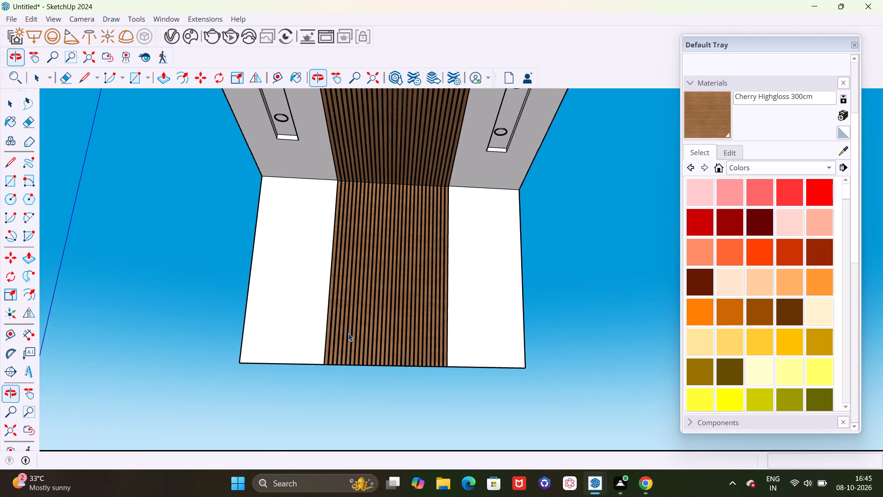
scroll(359, 338, up, 5)
scroll(348, 289, up, 4)
scroll(347, 214, down, 5)
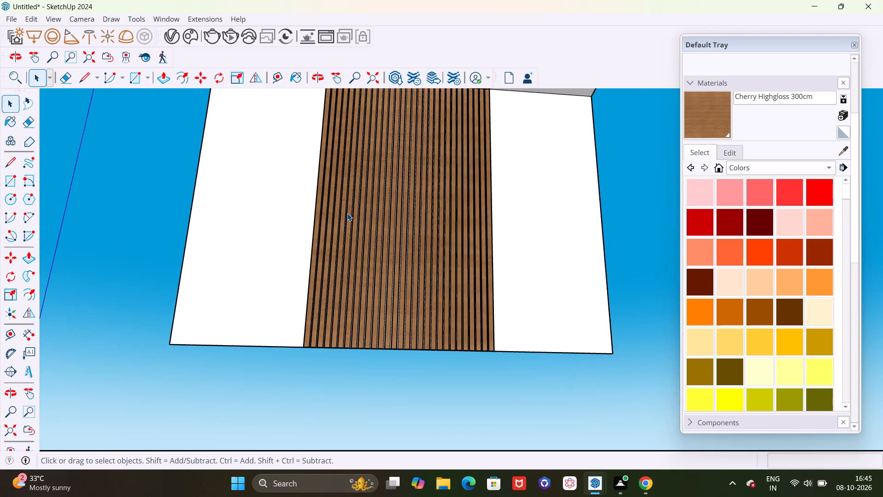
middle_drag(347, 213, 337, 340)
scroll(335, 223, up, 6)
scroll(301, 300, down, 10)
scroll(329, 257, up, 5)
scroll(319, 275, down, 5)
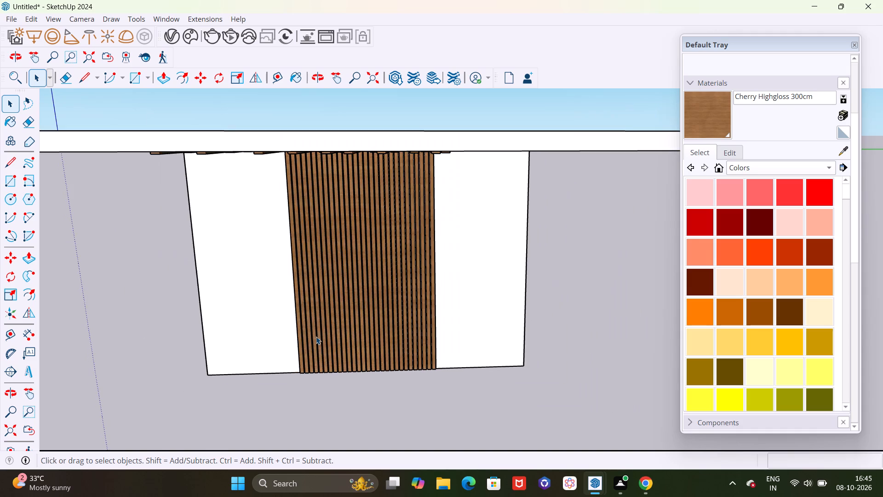
middle_drag(316, 337, 330, 217)
scroll(325, 215, up, 12)
scroll(300, 243, down, 7)
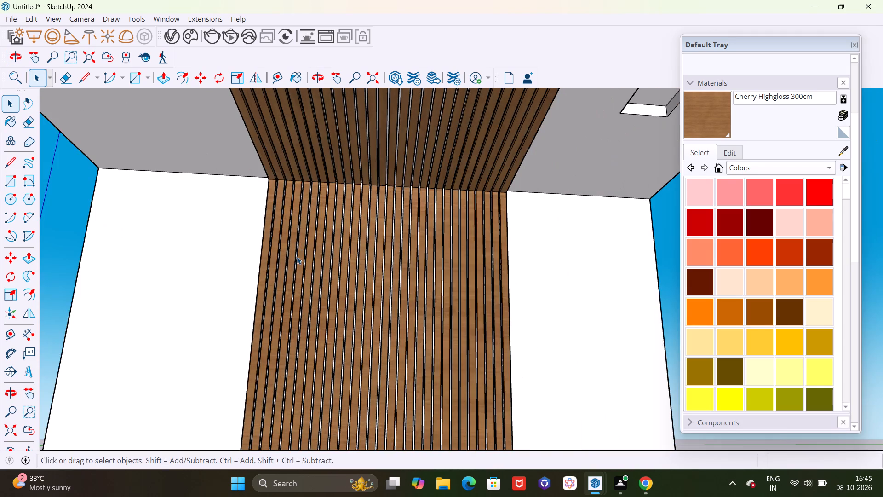
scroll(264, 324, down, 11)
scroll(260, 366, down, 4)
middle_drag(256, 383, 262, 405)
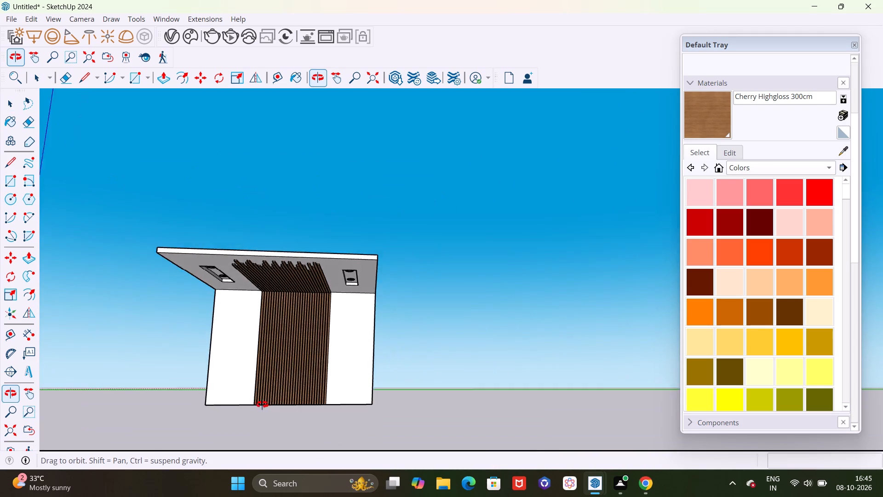
middle_drag(262, 405, 272, 432)
scroll(284, 355, up, 12)
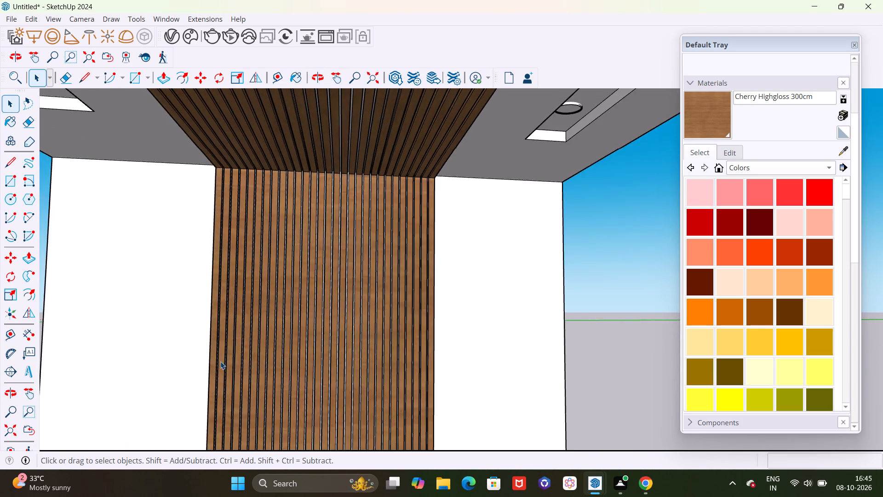
scroll(220, 361, up, 12)
scroll(224, 349, up, 16)
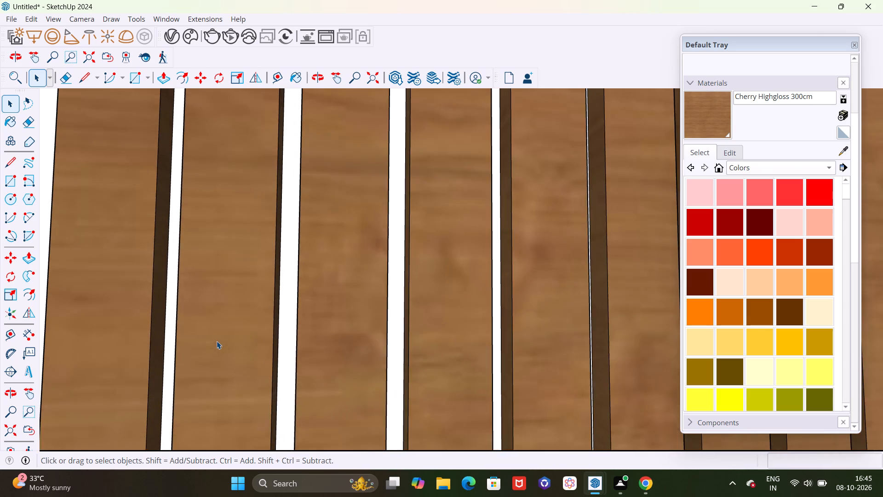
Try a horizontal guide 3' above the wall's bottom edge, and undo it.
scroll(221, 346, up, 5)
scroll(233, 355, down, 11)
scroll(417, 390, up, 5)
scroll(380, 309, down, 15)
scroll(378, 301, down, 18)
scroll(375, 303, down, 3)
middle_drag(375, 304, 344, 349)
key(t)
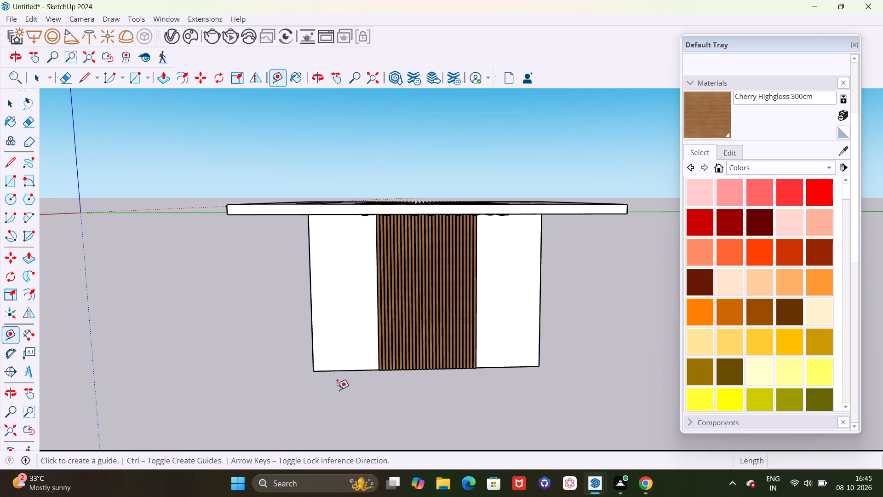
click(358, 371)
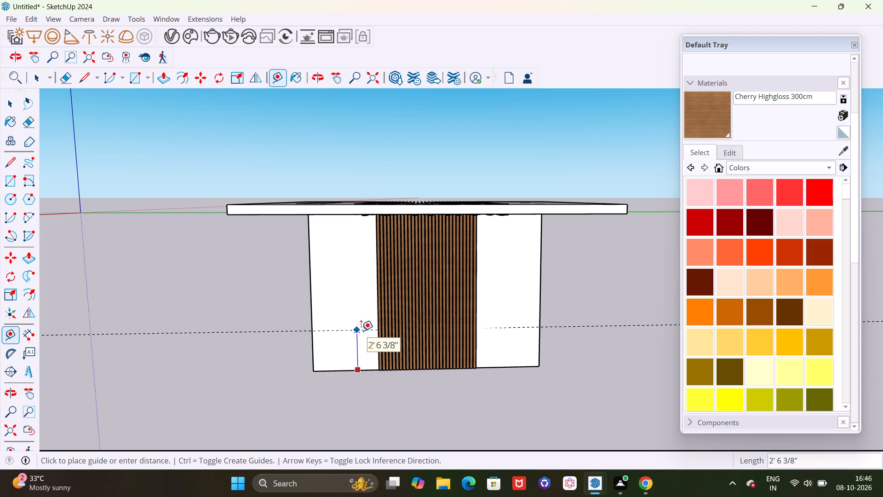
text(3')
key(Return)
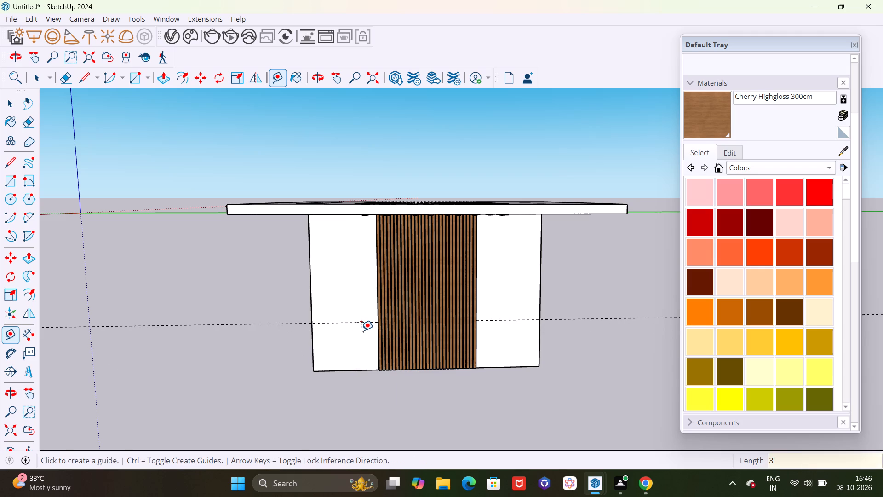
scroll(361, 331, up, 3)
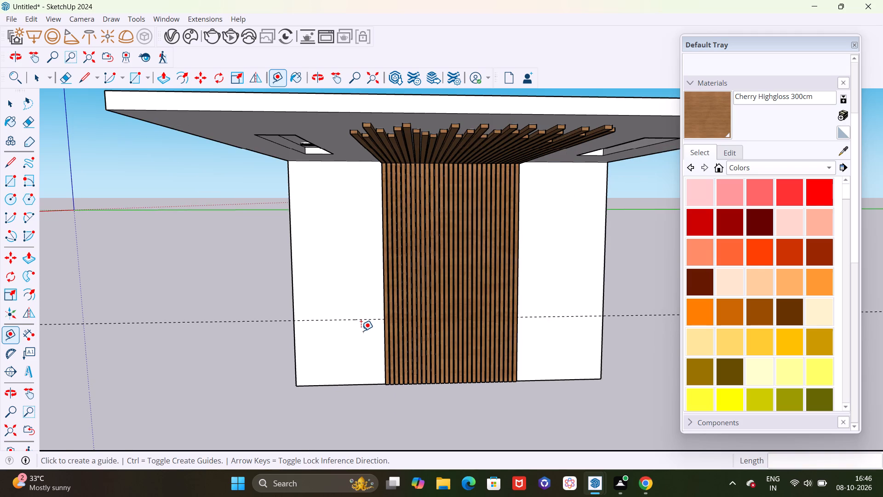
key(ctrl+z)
Place a horizontal guide line 4' above the wall's bottom edge.
click(351, 385)
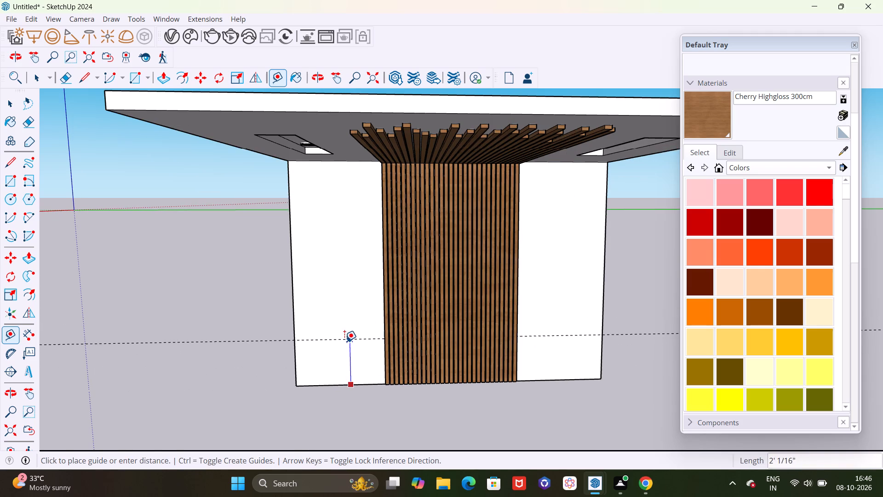
text(4')
key(Return)
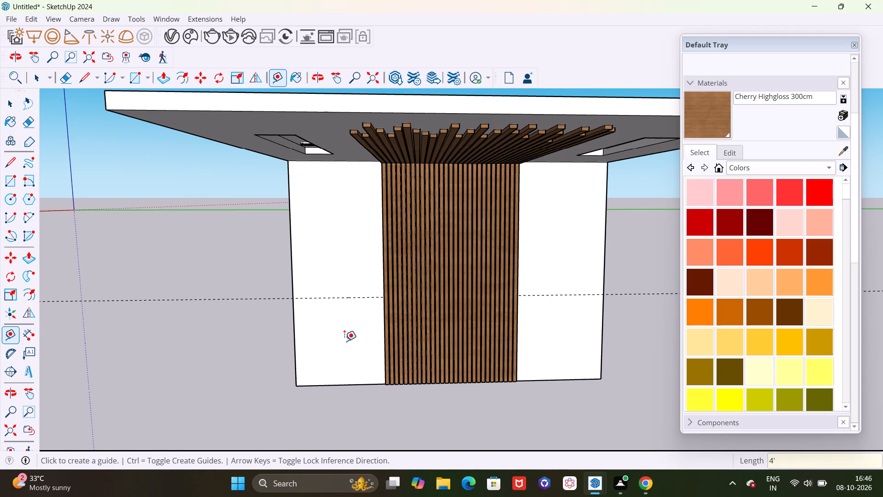
Draw a line along the guide across the gap between the second and third wall slats, counted from the slat panel's left edge.
scroll(333, 335, down, 4)
scroll(335, 376, up, 1)
middle_drag(339, 366, 358, 293)
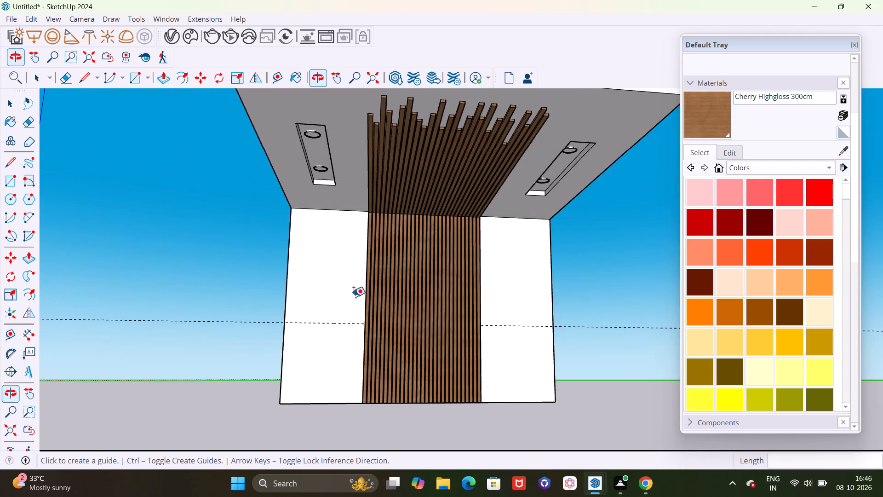
scroll(352, 299, up, 4)
middle_drag(362, 326, 302, 365)
scroll(347, 345, up, 4)
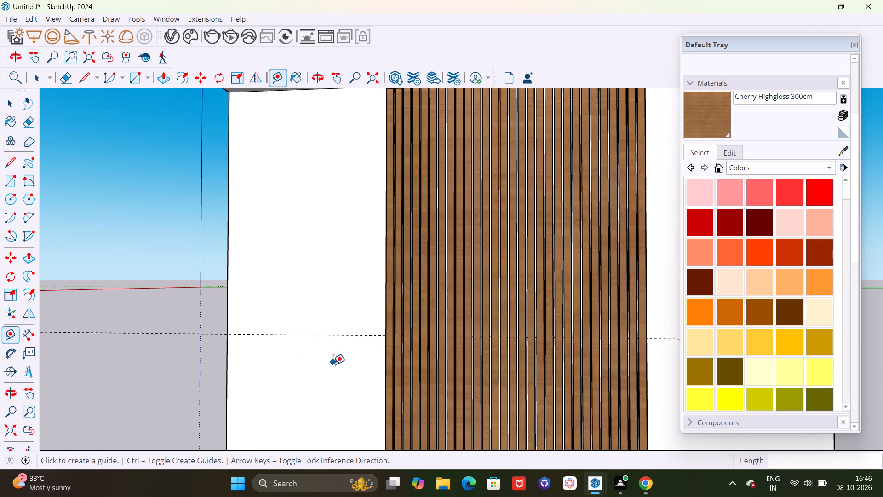
scroll(332, 366, down, 3)
middle_drag(333, 376, 376, 385)
scroll(384, 352, up, 12)
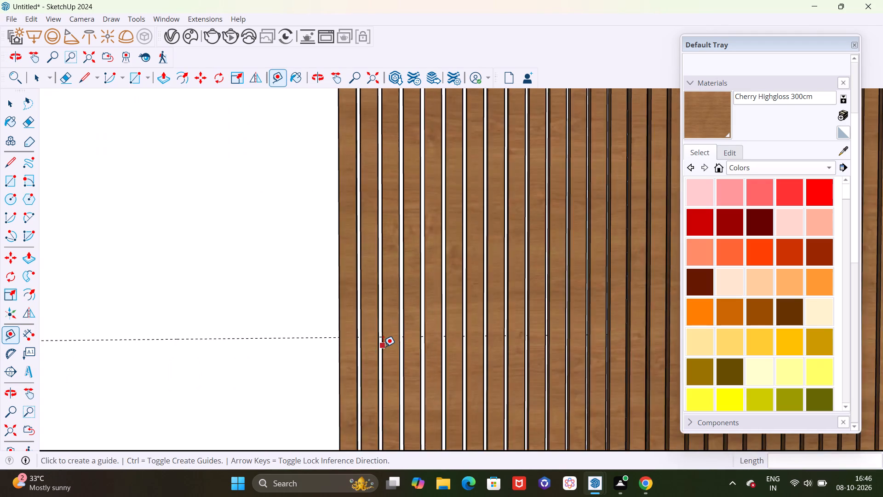
scroll(383, 347, up, 13)
key(l)
scroll(361, 315, up, 10)
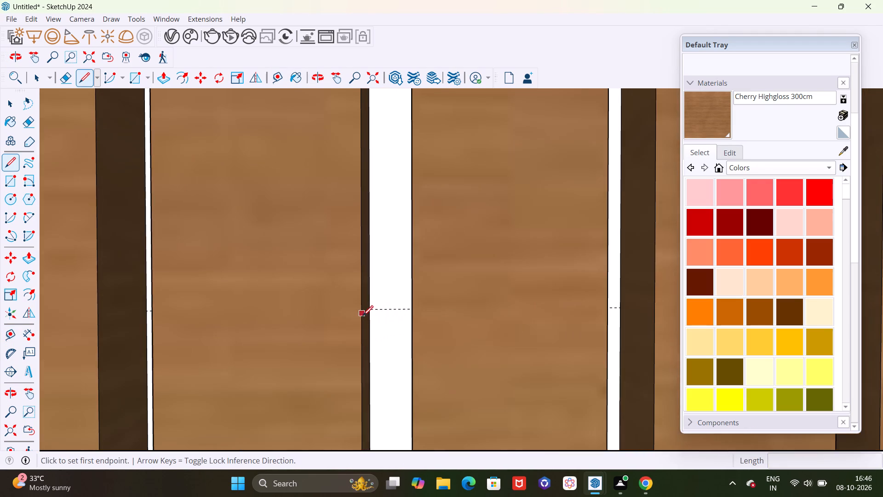
scroll(375, 326, up, 3)
scroll(372, 329, down, 11)
middle_drag(372, 337, 381, 341)
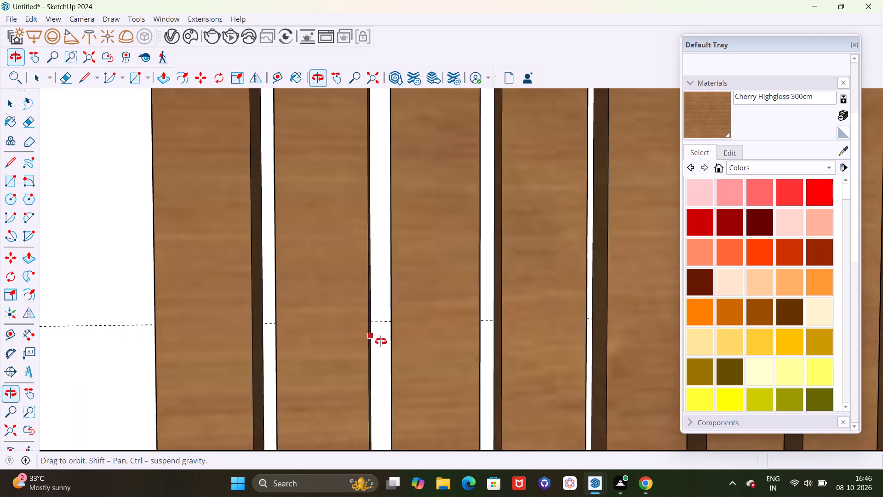
middle_drag(381, 341, 384, 347)
scroll(389, 326, up, 16)
click(353, 331)
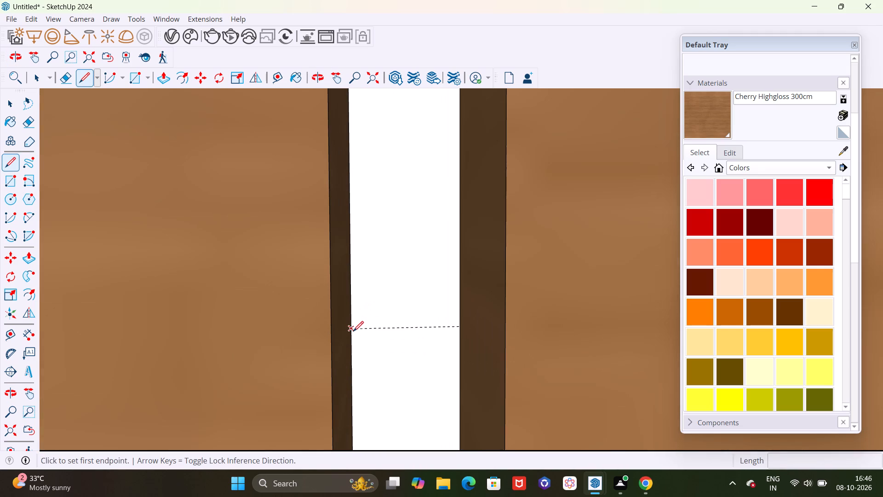
click(459, 328)
Draw a 1/2" horizontal line across the gap between the fourth and fifth wall slats, above the guide.
scroll(396, 350, down, 6)
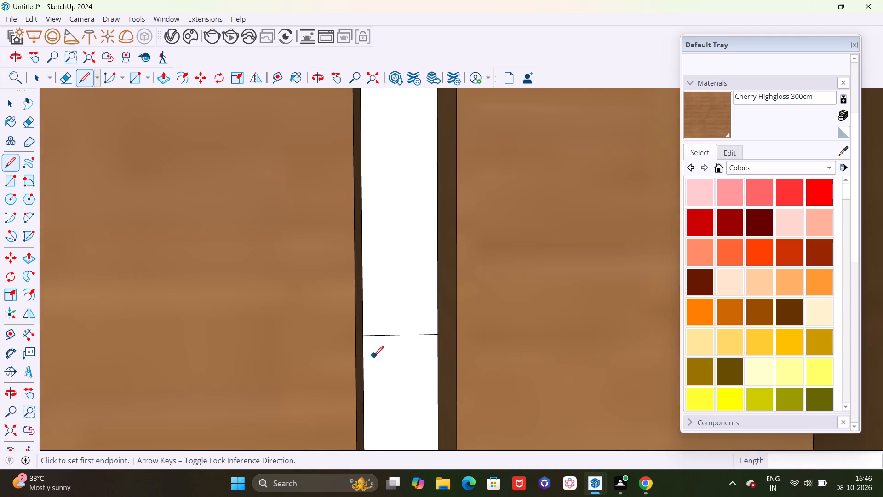
scroll(373, 356, down, 20)
scroll(373, 356, down, 8)
scroll(298, 351, down, 4)
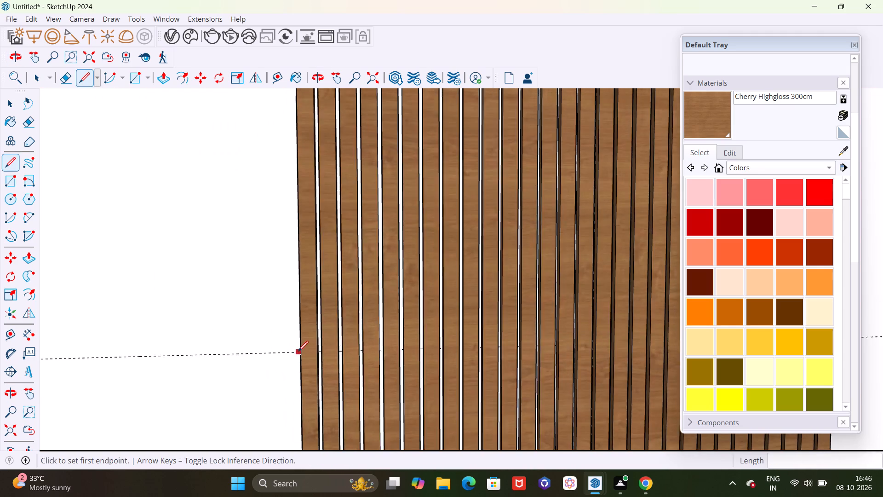
scroll(298, 351, down, 5)
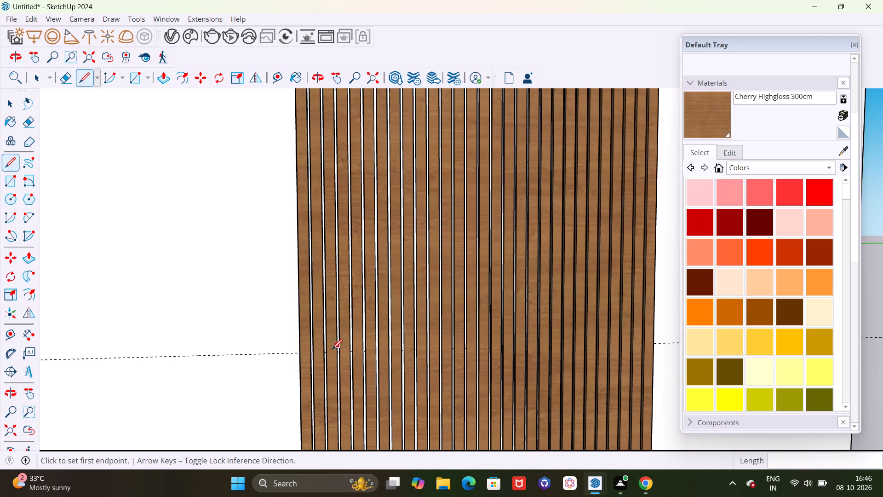
scroll(327, 354, up, 16)
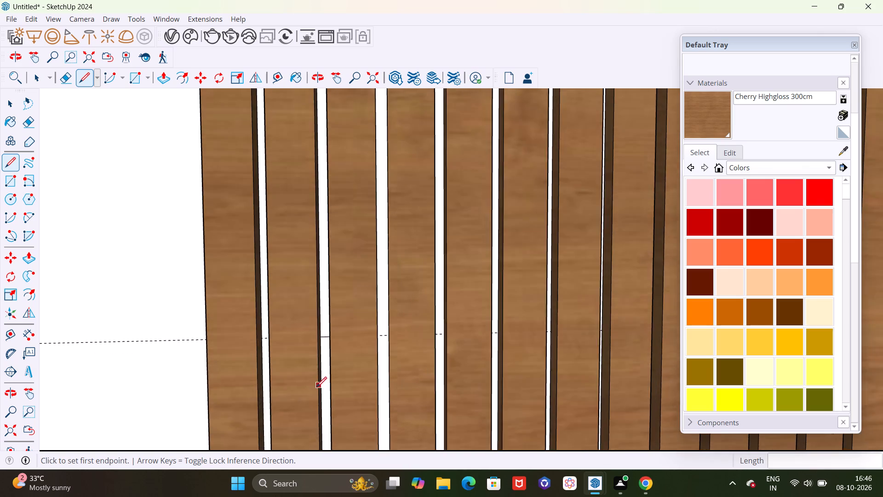
scroll(316, 387, up, 5)
scroll(316, 387, down, 9)
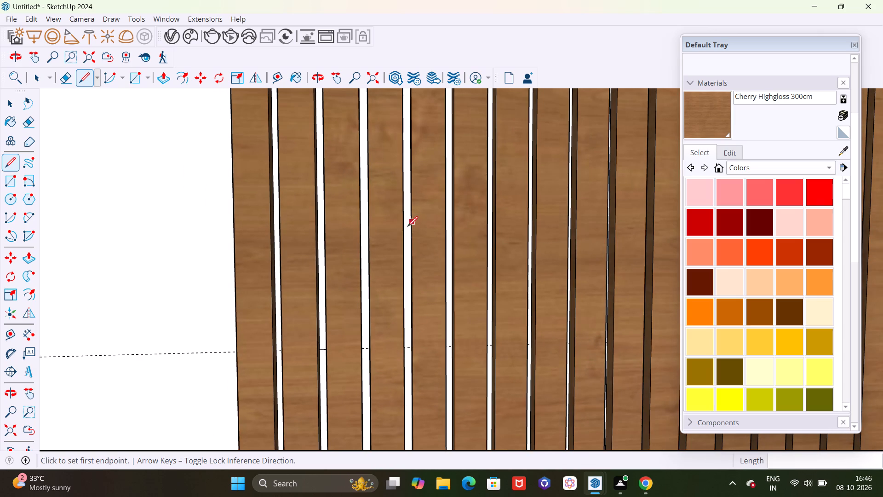
scroll(406, 231, down, 17)
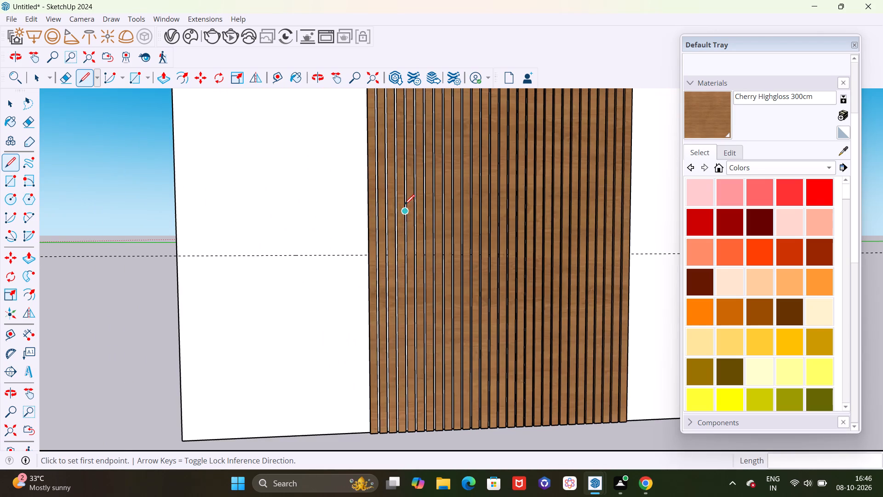
scroll(405, 203, up, 3)
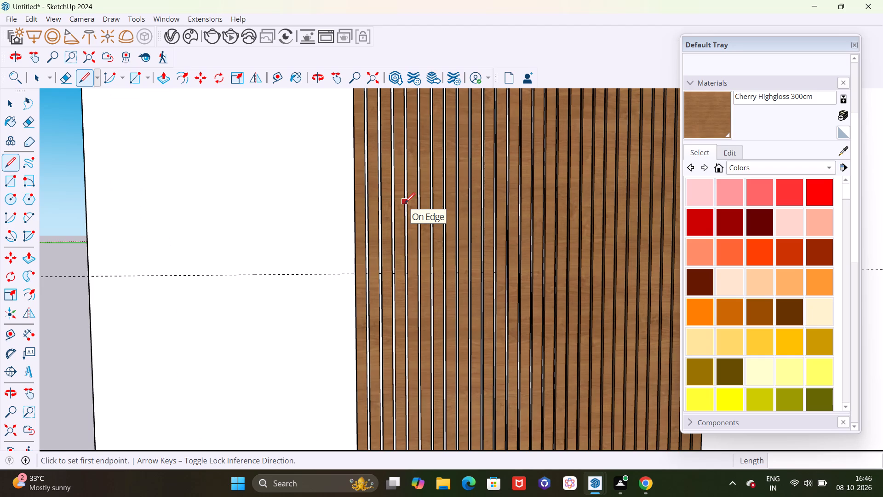
scroll(404, 158, up, 5)
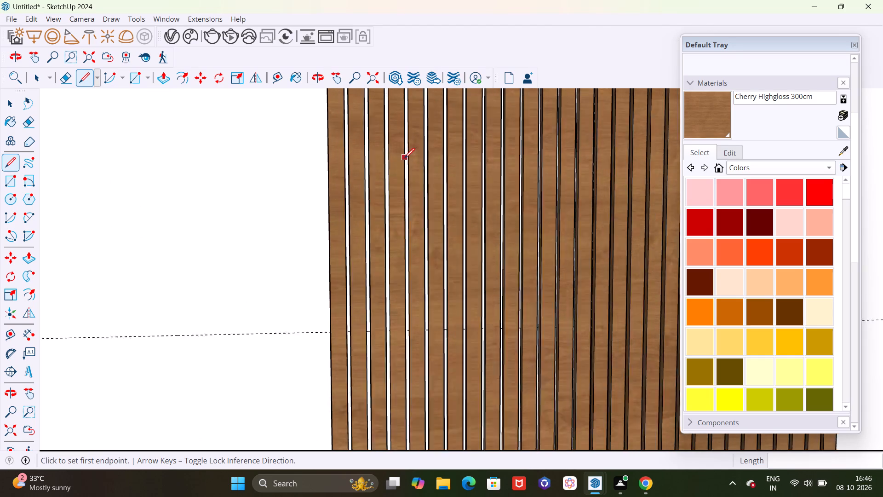
scroll(404, 158, up, 20)
scroll(404, 158, up, 15)
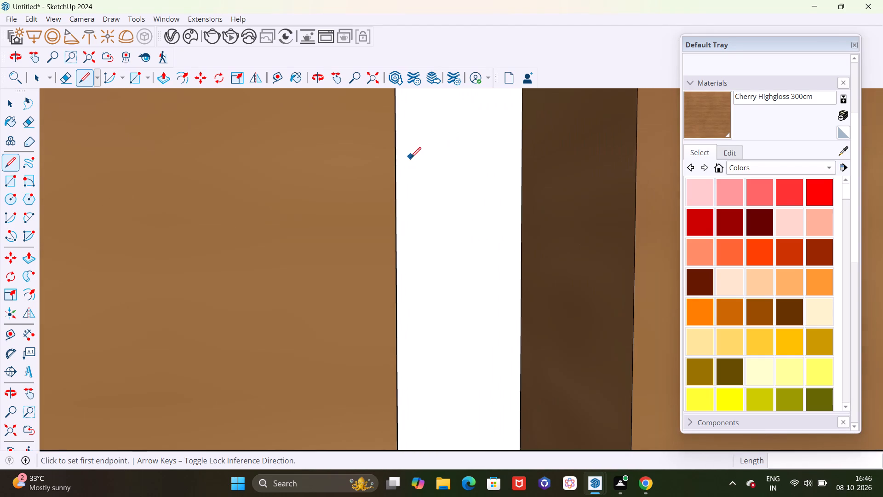
middle_drag(412, 160, 383, 169)
click(389, 158)
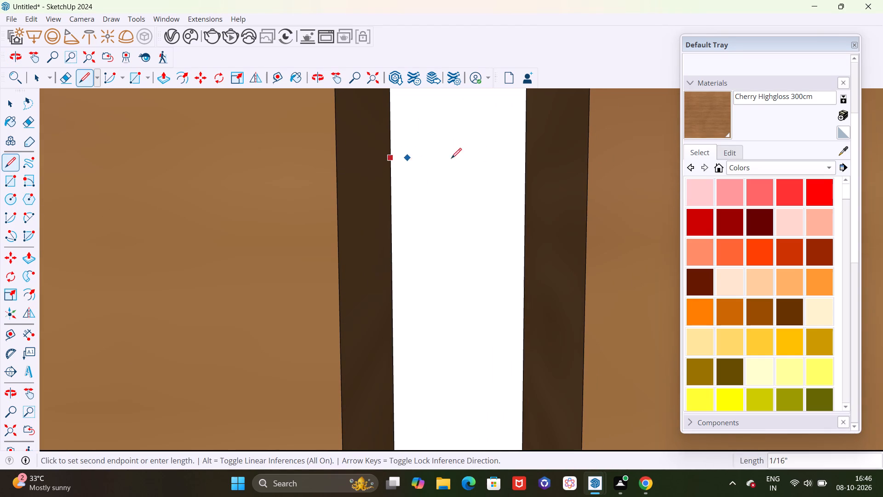
click(527, 159)
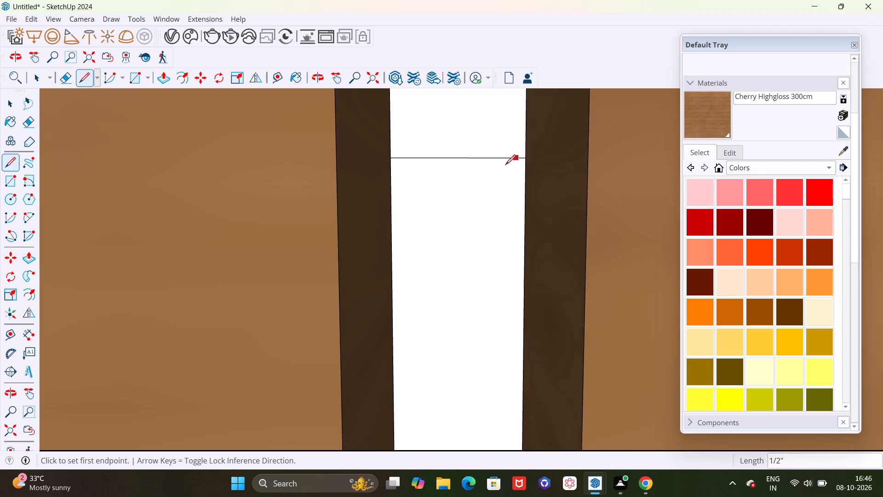
Draw a line along the guide across the gap between the eighth and ninth wall slats.
scroll(427, 199, down, 6)
scroll(396, 215, down, 20)
scroll(396, 215, down, 7)
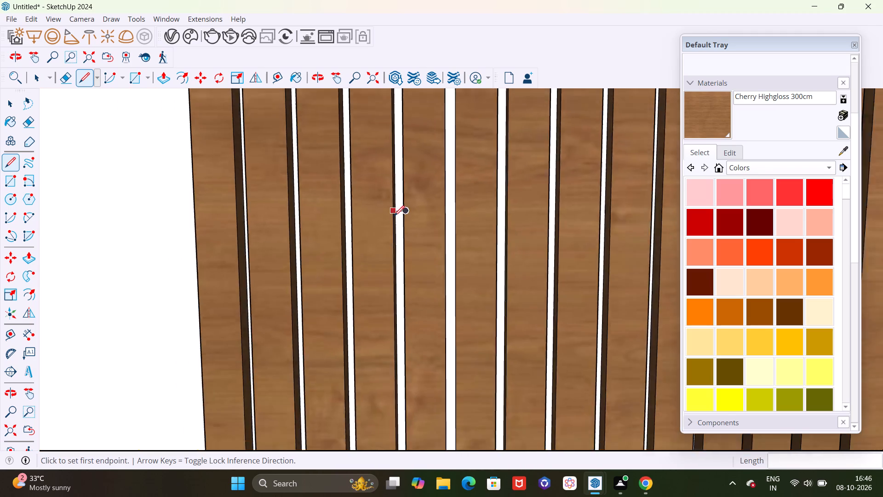
scroll(394, 216, down, 20)
scroll(394, 214, down, 3)
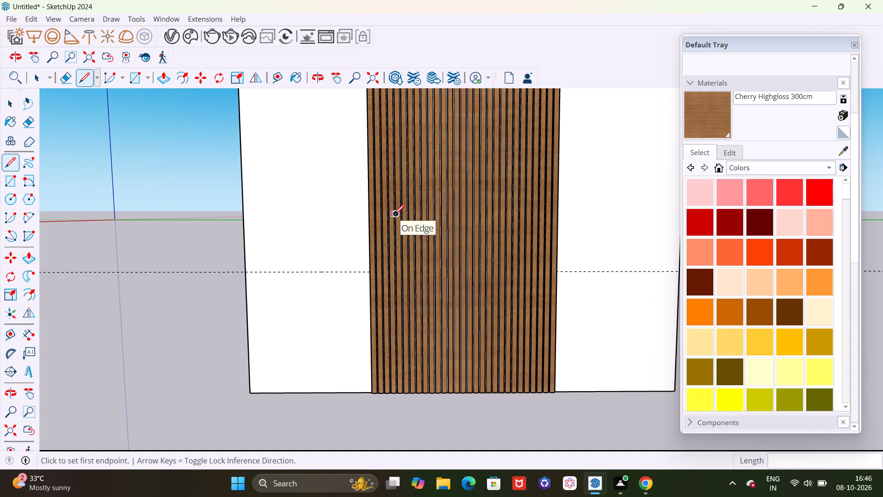
scroll(394, 214, up, 17)
scroll(394, 214, down, 3)
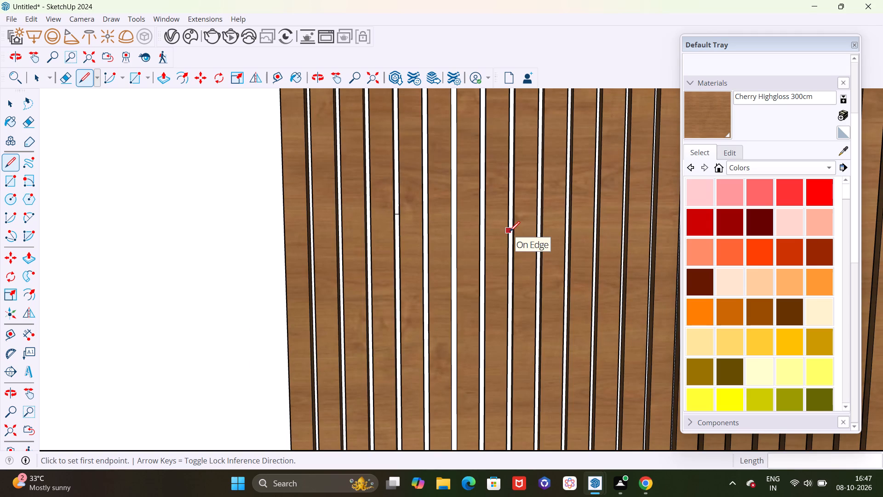
scroll(510, 231, down, 9)
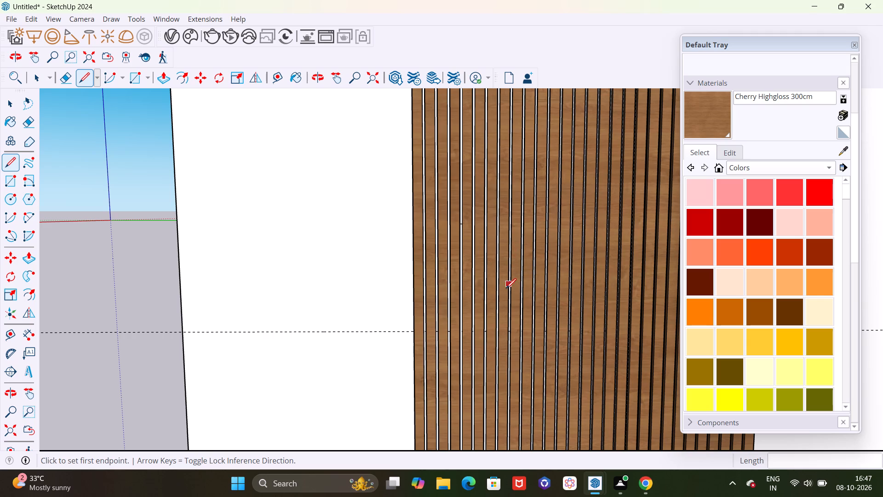
scroll(508, 334, up, 19)
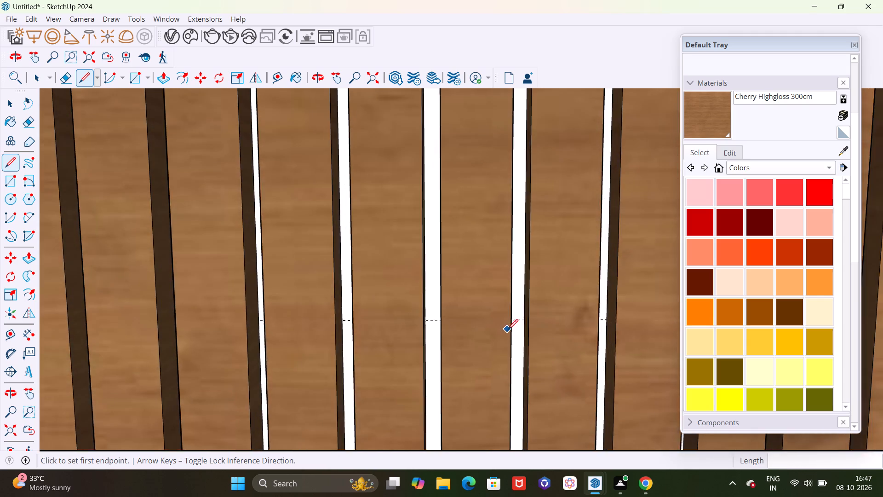
scroll(508, 329, up, 18)
middle_drag(522, 318, 487, 322)
scroll(499, 306, up, 5)
click(497, 294)
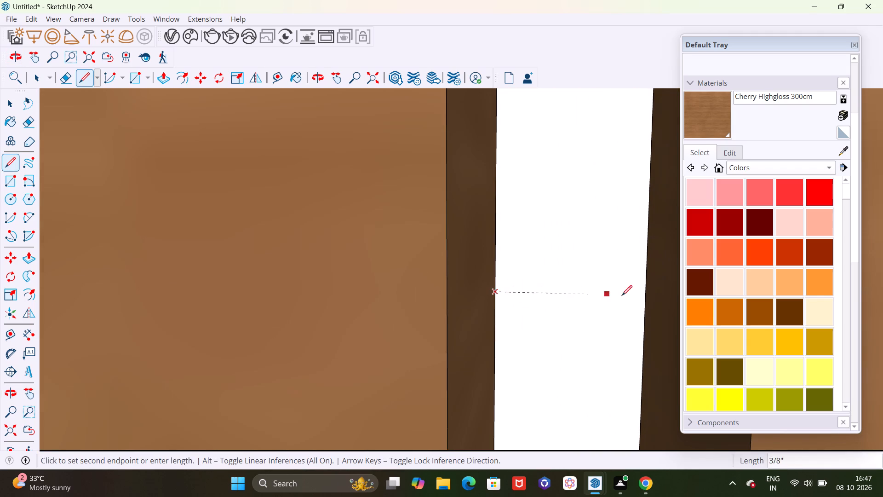
click(646, 295)
Create a new Emissive material in the V-Ray Asset Editor.
scroll(505, 282, down, 5)
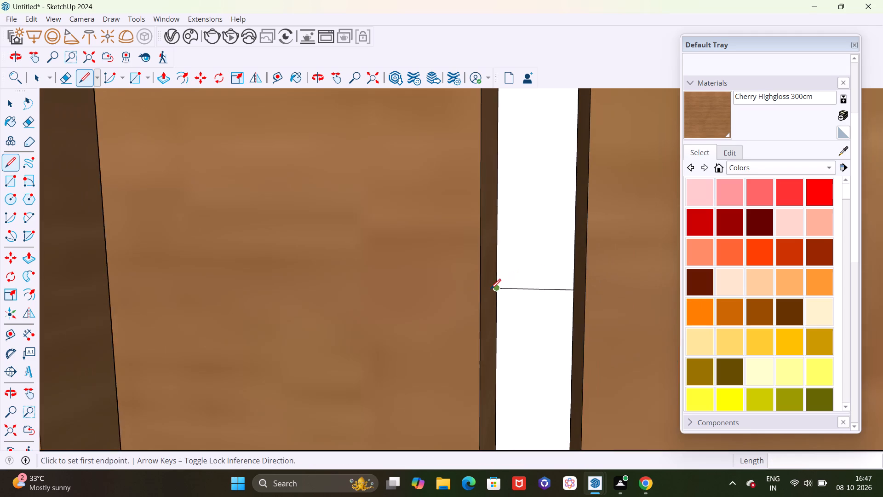
scroll(491, 289, down, 20)
scroll(491, 289, down, 16)
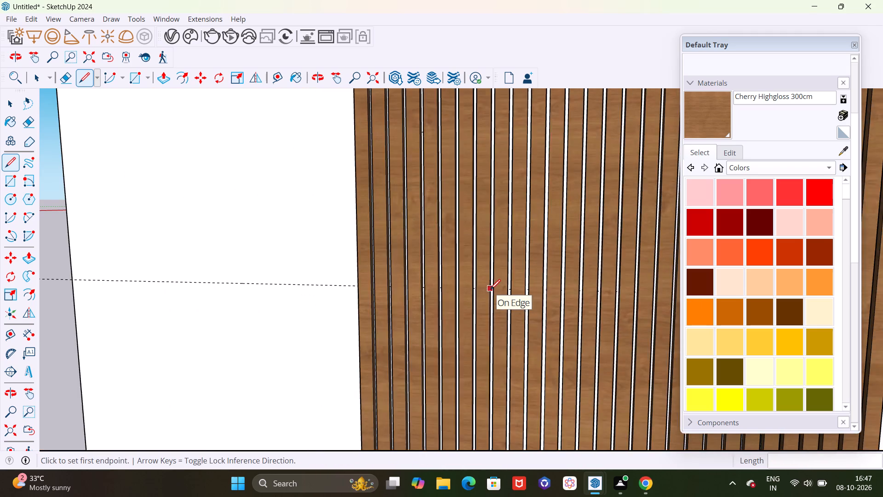
scroll(490, 289, down, 10)
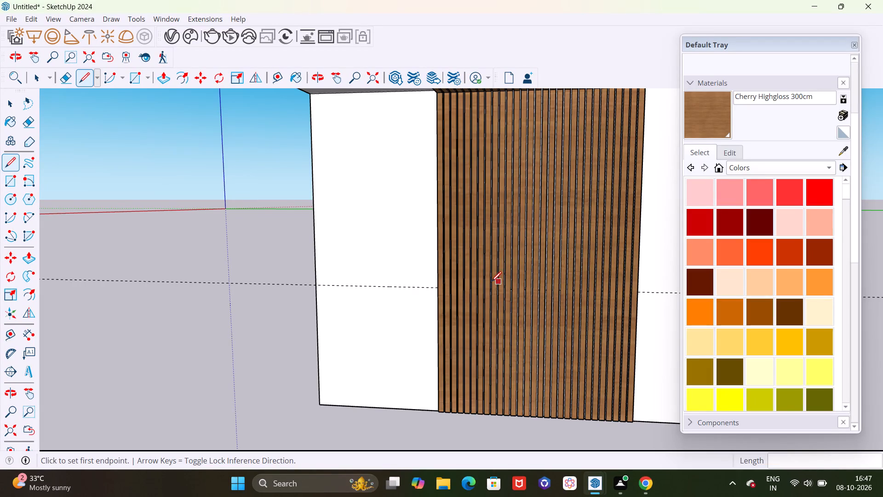
click(174, 37)
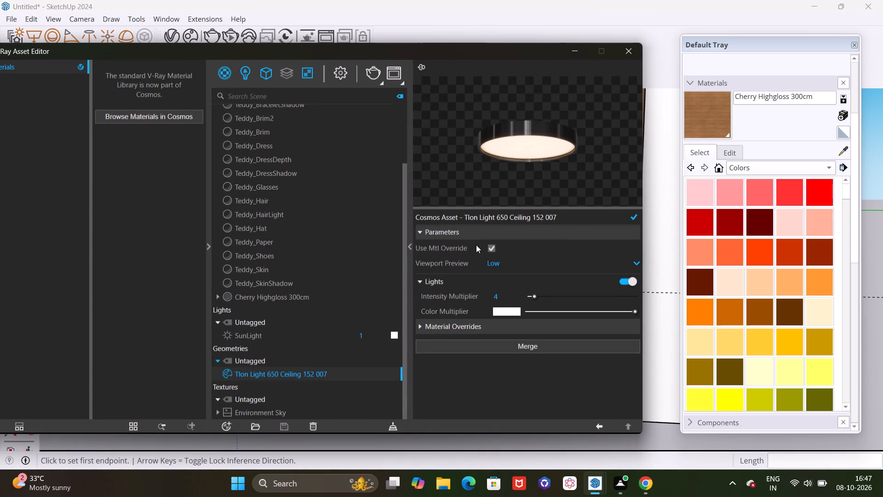
click(225, 429)
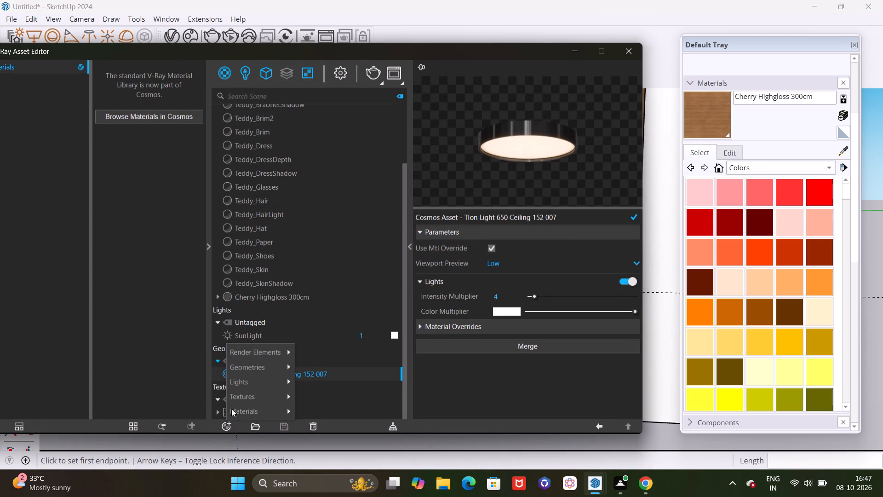
click(240, 408)
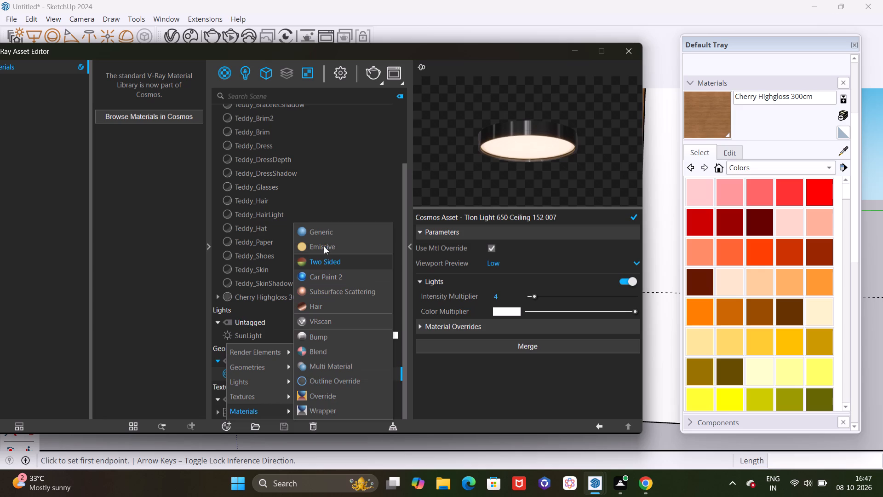
click(324, 246)
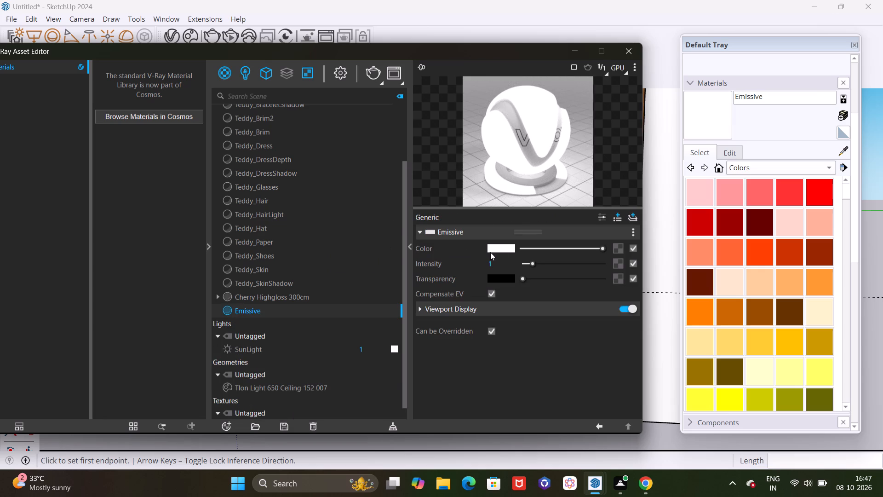
Set the Emissive material's color to pale yellow, about R 0.988, G 0.964, B 0.697.
click(504, 249)
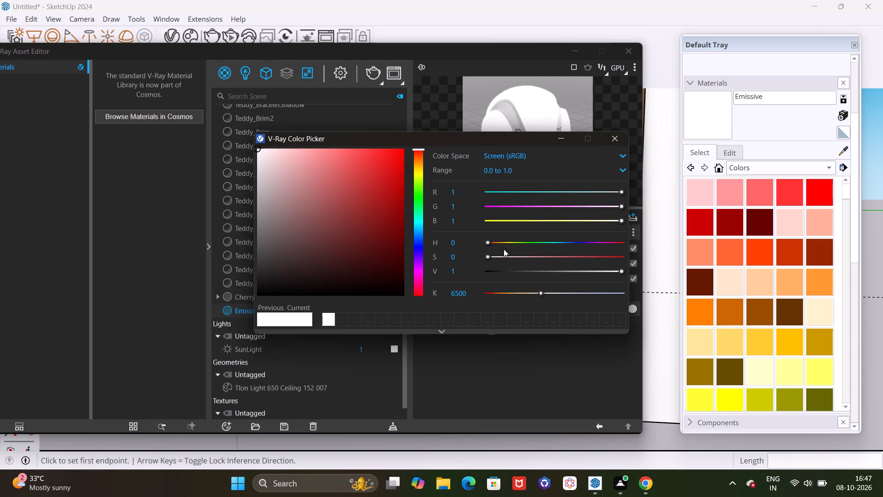
click(419, 172)
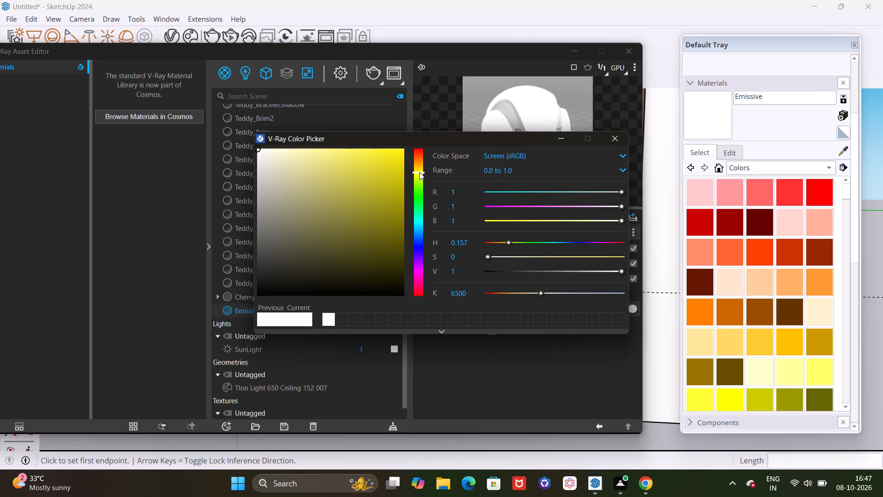
click(419, 172)
drag(259, 150, 311, 150)
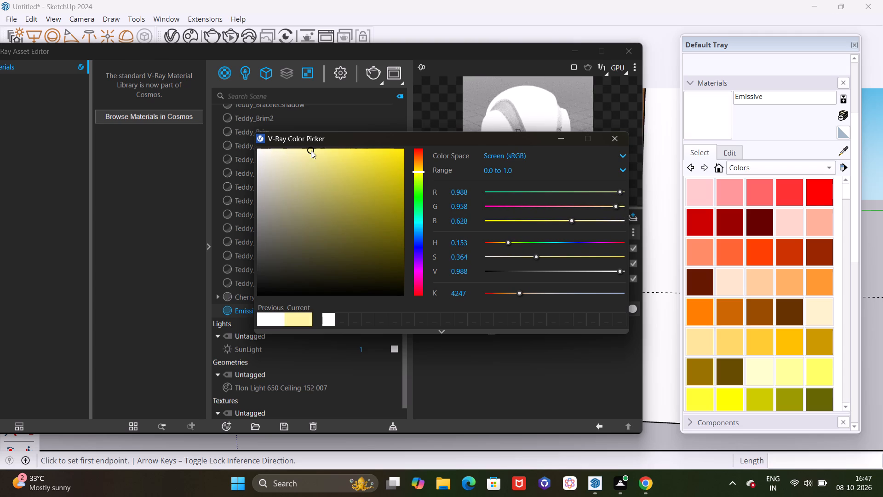
drag(311, 150, 309, 150)
drag(309, 150, 305, 150)
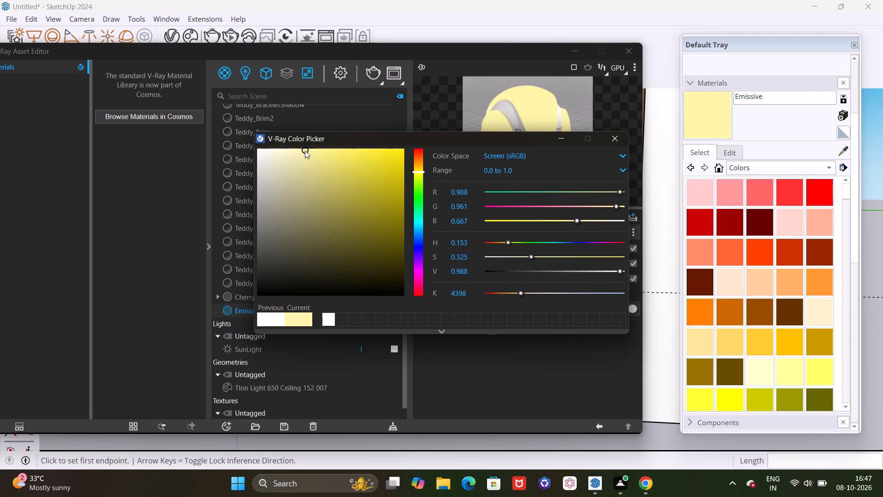
drag(305, 150, 300, 150)
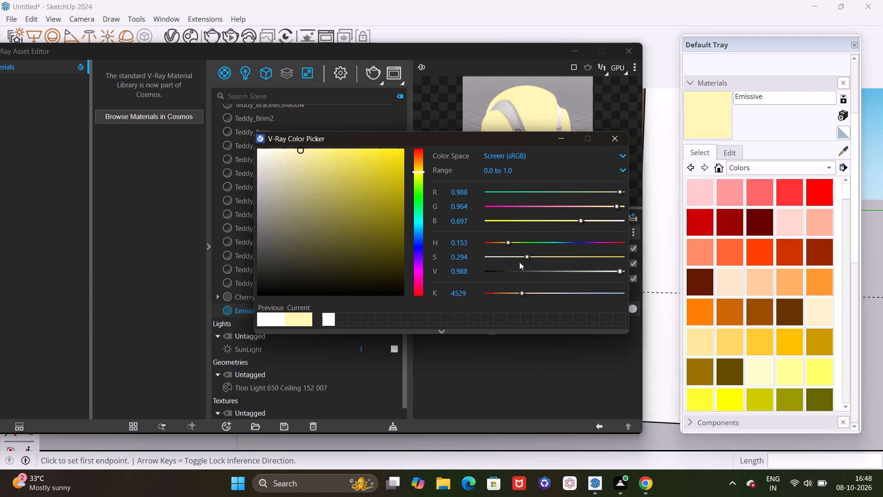
click(614, 139)
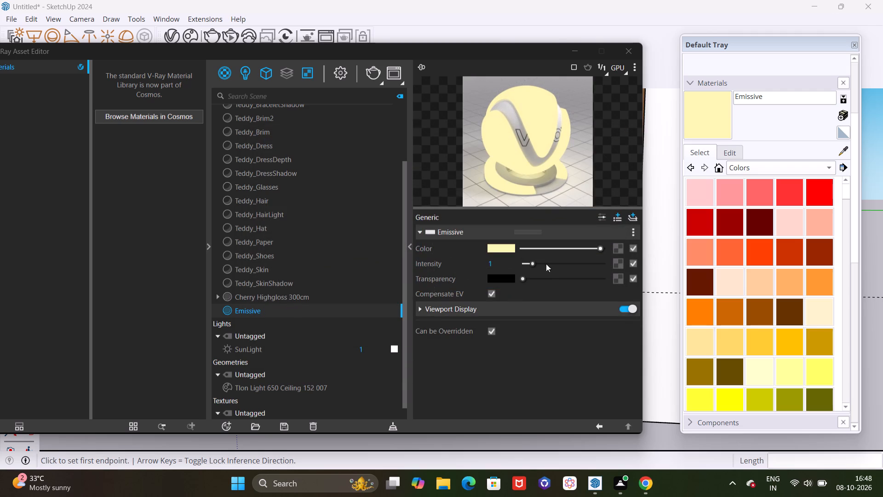
Set the Emissive material's intensity to 2000 and minimize the Asset Editor.
click(508, 265)
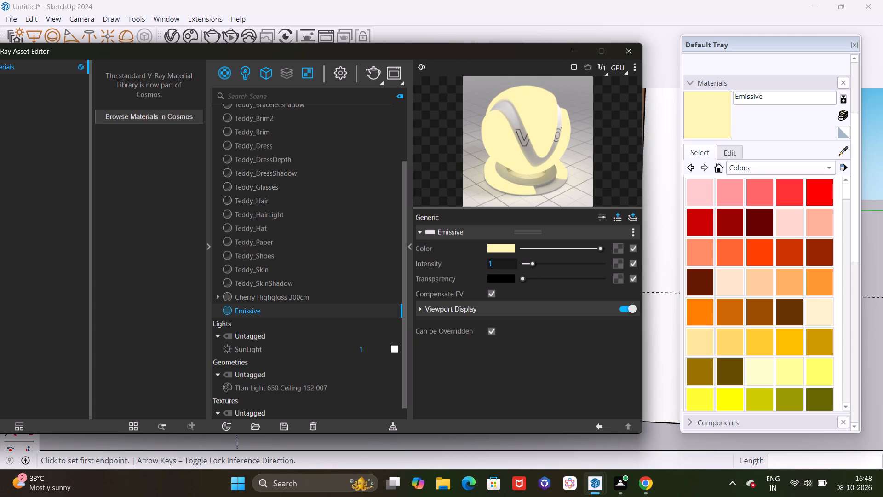
key(BackSpace)
key(1)
key(BackSpace)
text(2000)
key(Return)
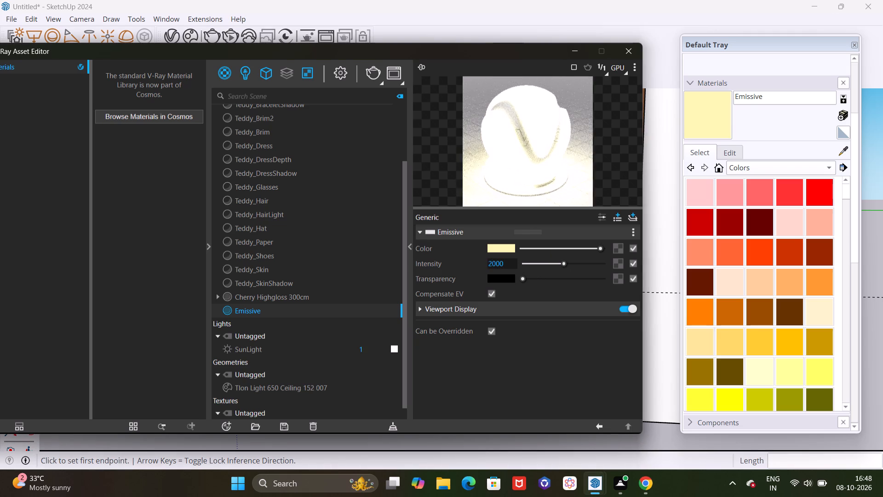
click(574, 50)
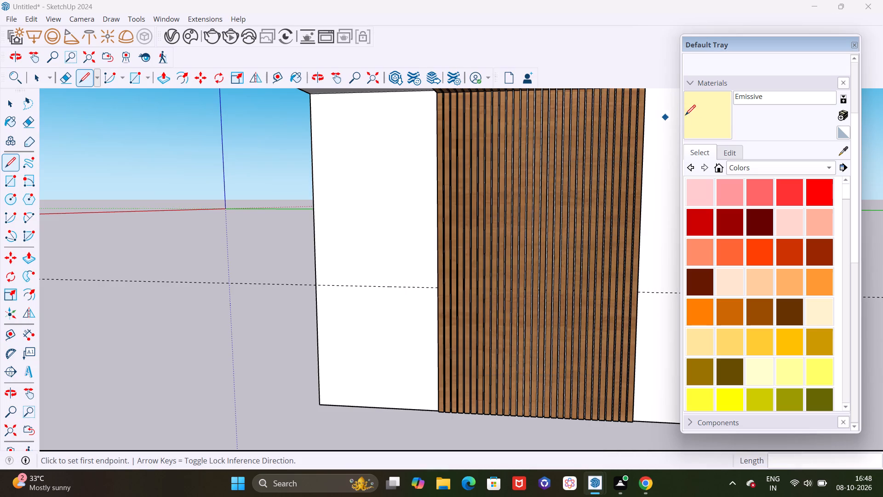
Paint the wall gap between the second and third slats, above the guide line, with the Emissive material.
click(708, 116)
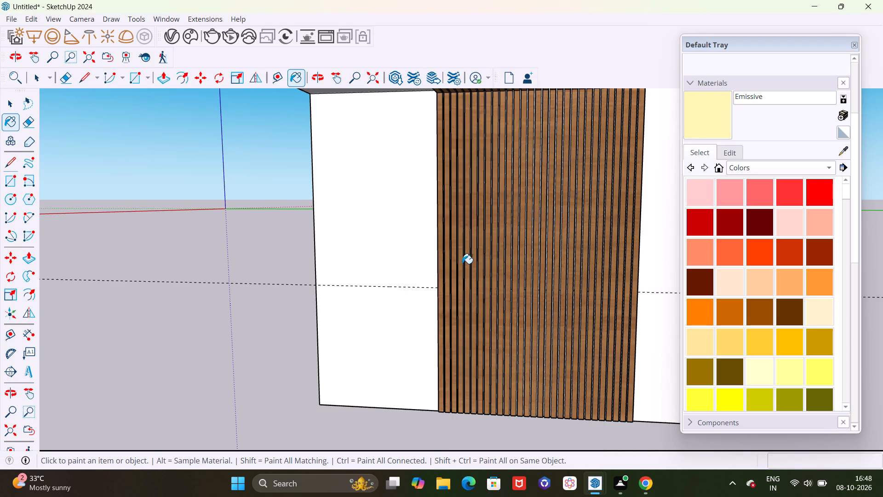
scroll(452, 242, up, 9)
scroll(445, 280, up, 5)
scroll(467, 324, up, 4)
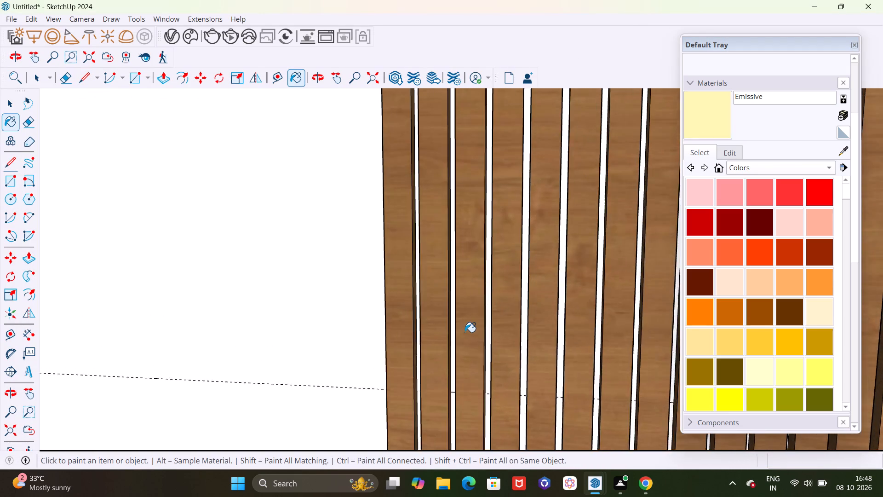
scroll(456, 336, up, 14)
middle_drag(446, 321, 459, 324)
scroll(459, 306, up, 6)
click(455, 302)
scroll(454, 299, down, 14)
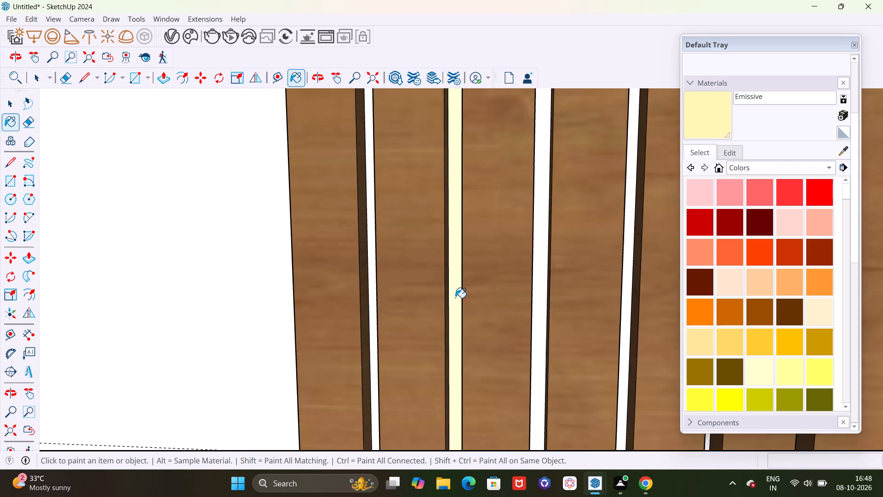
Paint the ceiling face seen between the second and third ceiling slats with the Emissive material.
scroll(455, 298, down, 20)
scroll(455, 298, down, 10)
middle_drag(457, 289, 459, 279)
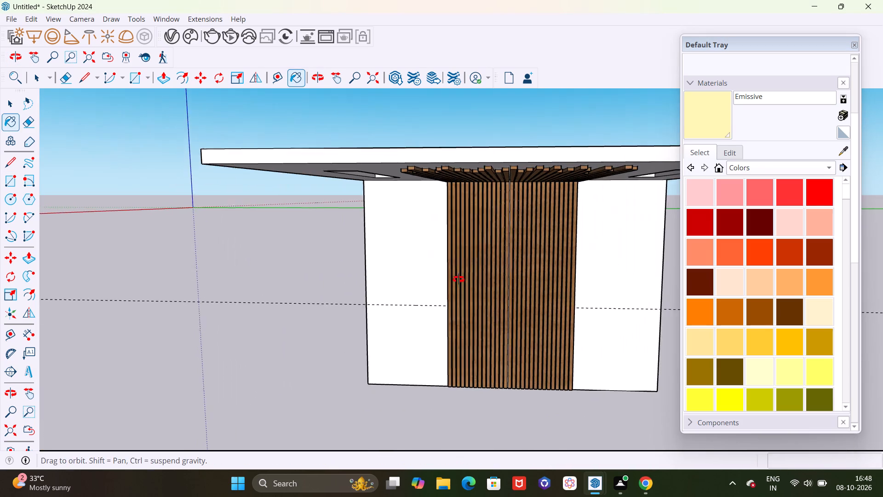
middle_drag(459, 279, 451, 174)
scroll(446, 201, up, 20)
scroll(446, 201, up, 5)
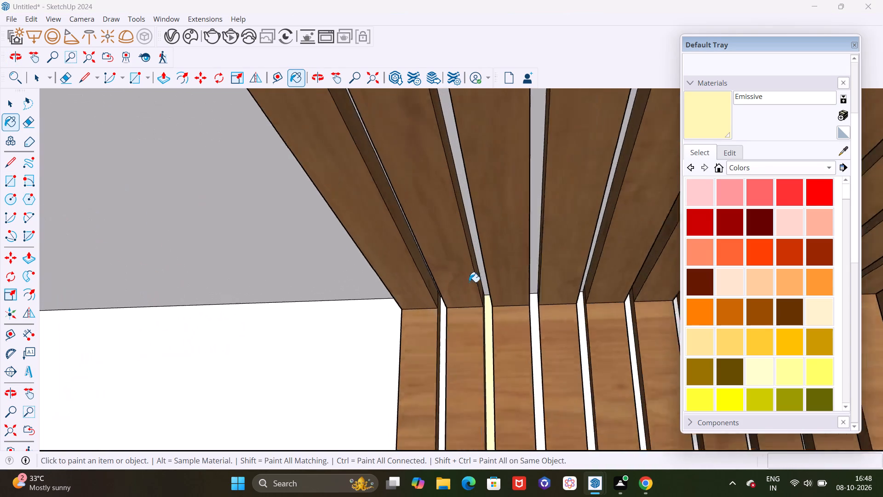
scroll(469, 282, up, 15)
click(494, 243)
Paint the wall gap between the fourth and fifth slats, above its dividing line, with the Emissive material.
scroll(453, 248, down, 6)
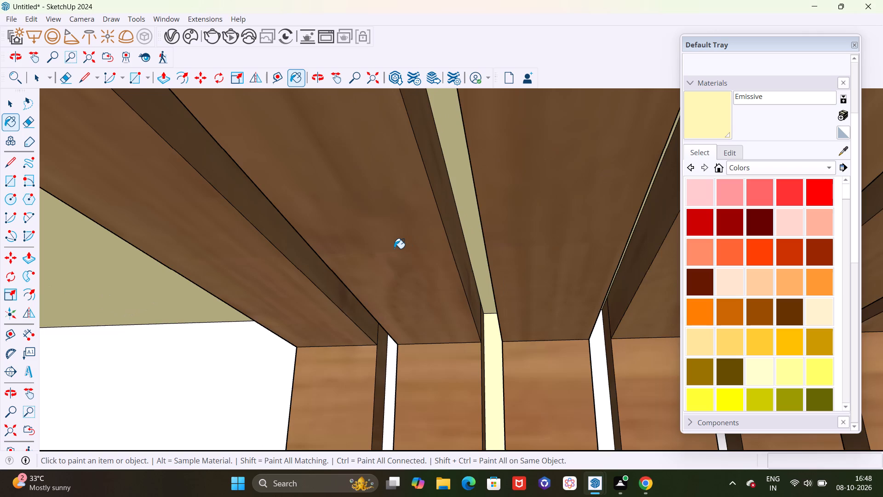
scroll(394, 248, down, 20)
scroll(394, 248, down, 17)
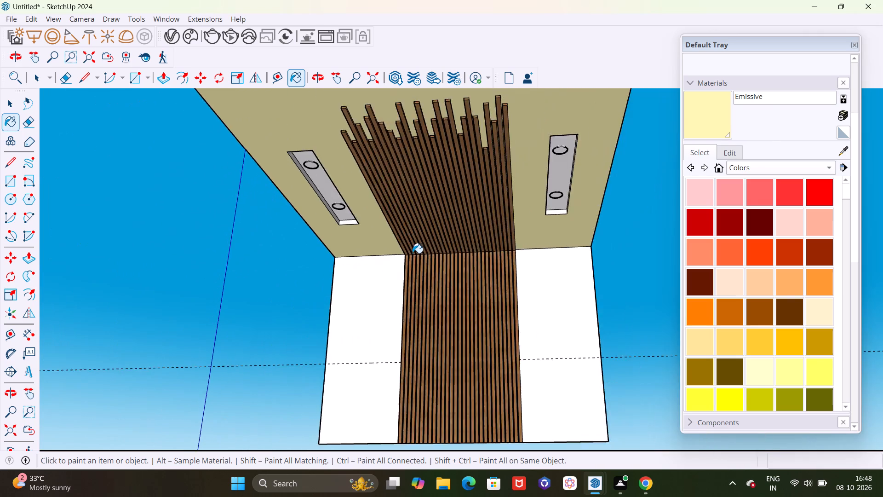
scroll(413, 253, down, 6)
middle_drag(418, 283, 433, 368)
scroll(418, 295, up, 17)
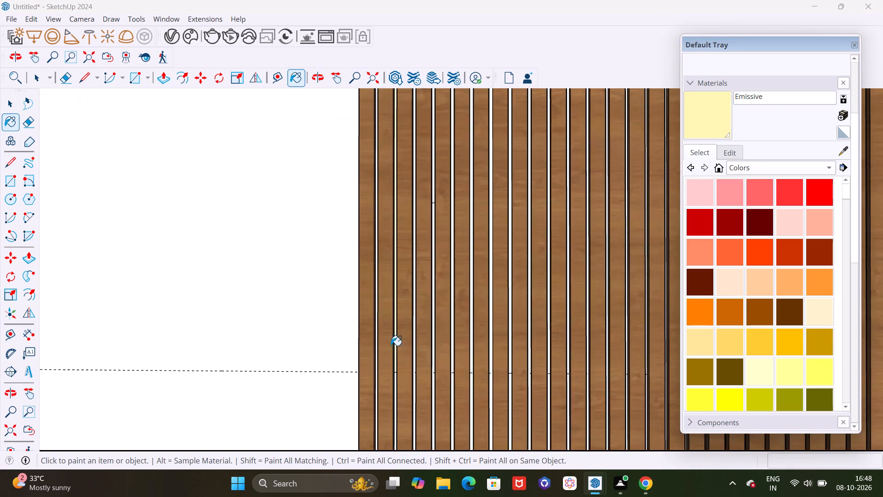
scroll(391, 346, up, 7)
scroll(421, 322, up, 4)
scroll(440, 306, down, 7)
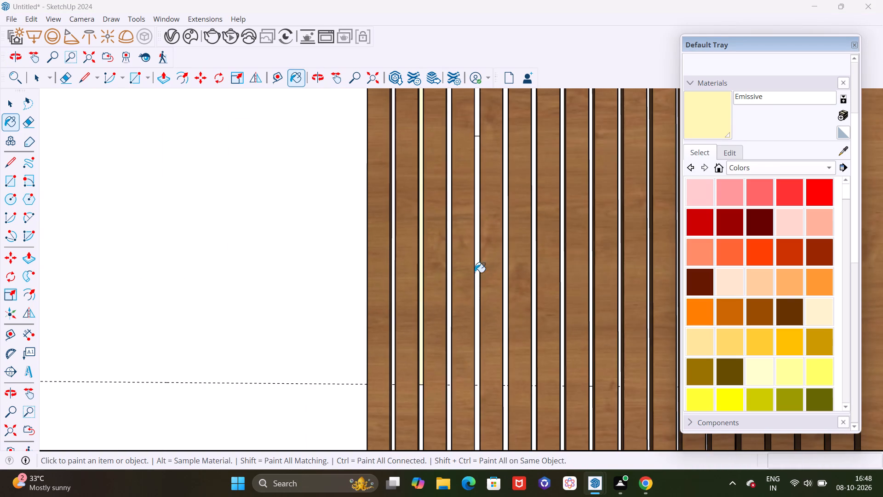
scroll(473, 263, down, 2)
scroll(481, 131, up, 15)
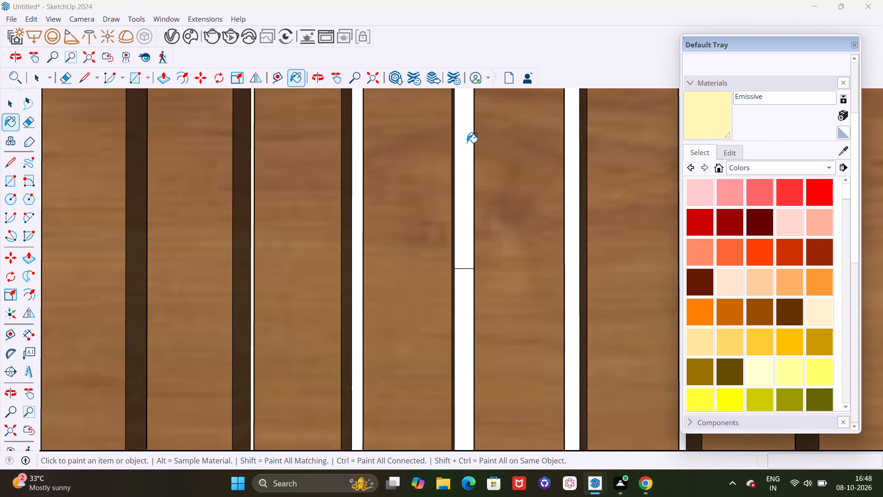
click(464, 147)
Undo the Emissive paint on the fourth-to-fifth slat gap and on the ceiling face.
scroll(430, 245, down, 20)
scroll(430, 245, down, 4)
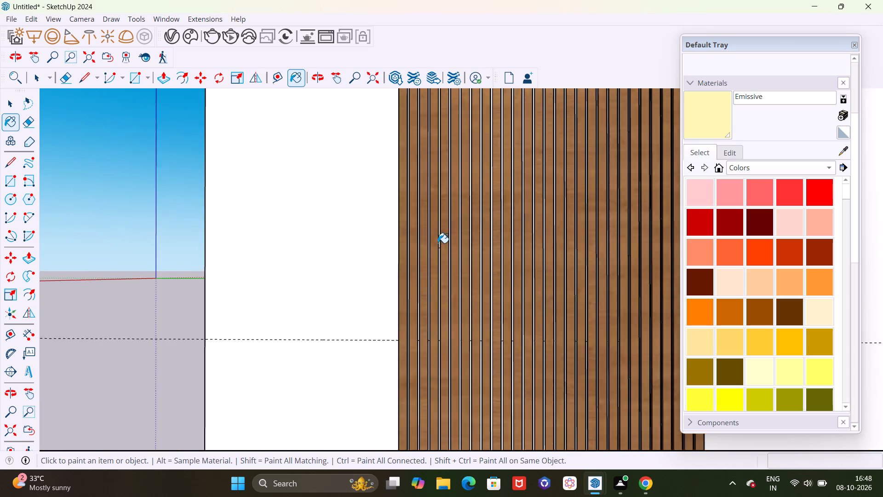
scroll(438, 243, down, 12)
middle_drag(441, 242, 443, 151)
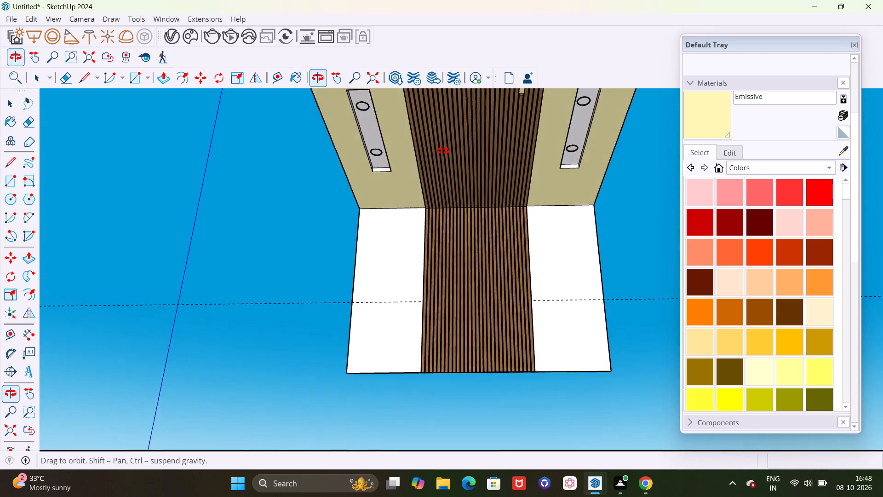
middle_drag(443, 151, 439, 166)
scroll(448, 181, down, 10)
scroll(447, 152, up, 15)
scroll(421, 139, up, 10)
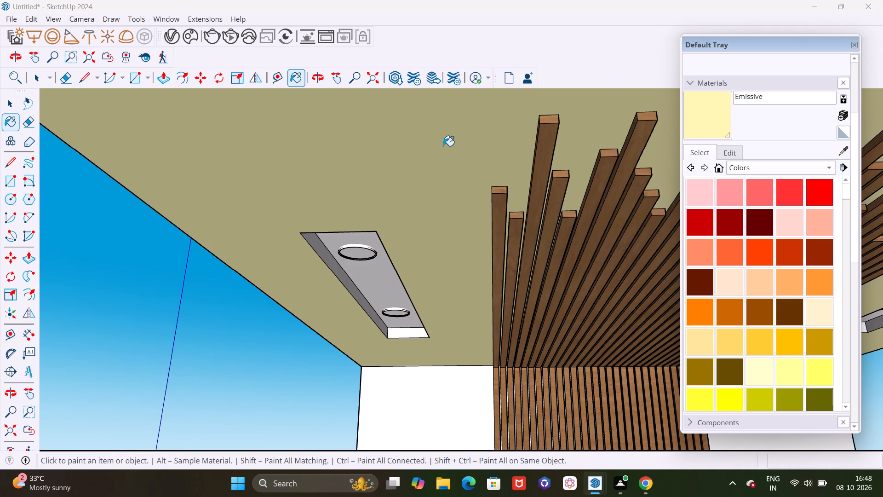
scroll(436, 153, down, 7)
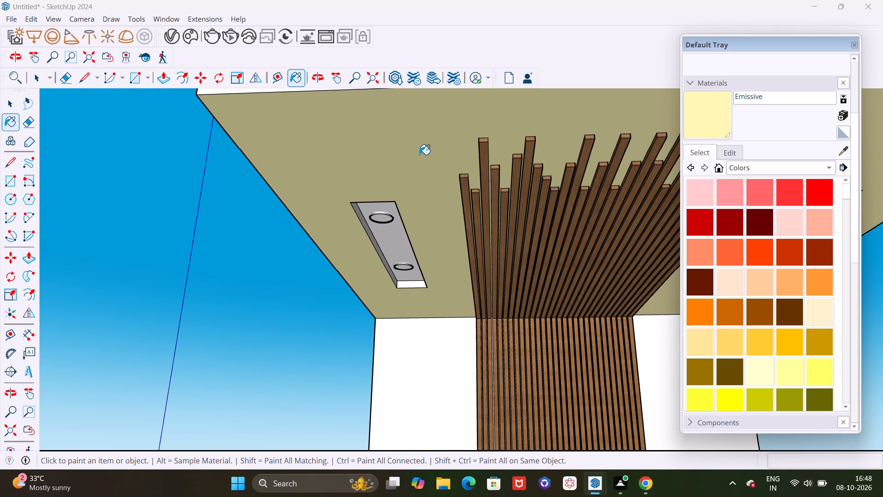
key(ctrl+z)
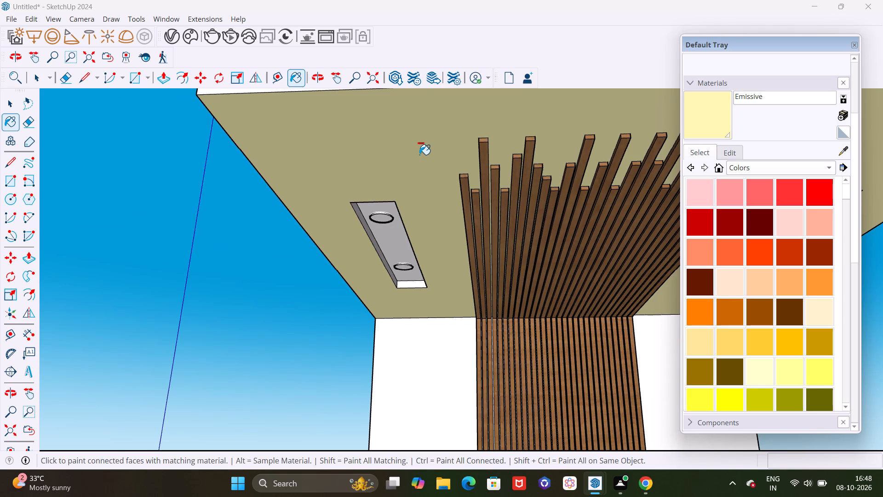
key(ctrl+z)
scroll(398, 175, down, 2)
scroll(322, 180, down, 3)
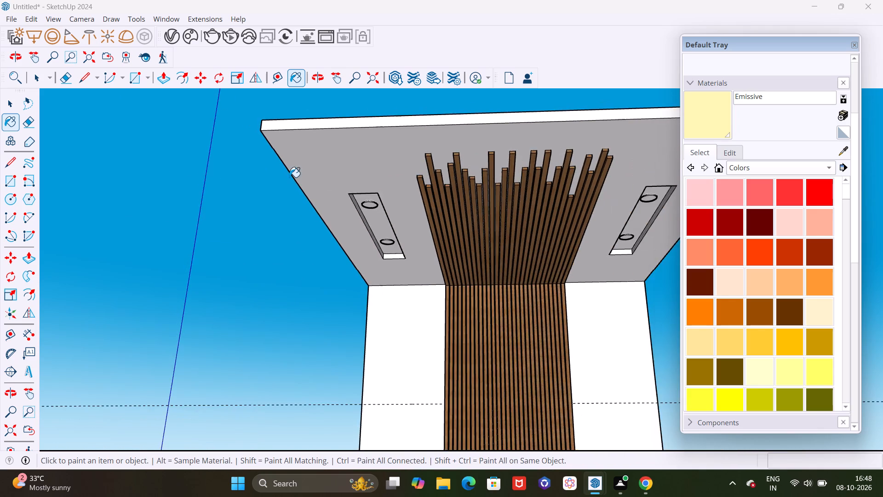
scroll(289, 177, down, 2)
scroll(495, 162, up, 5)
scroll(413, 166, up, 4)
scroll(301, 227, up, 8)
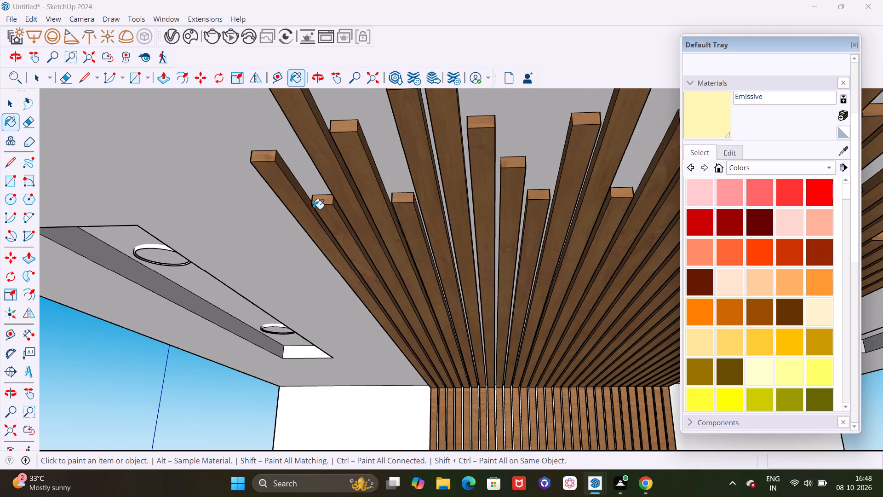
Draw lines from both end corners of the short second ceiling slat to the neighbouring slats, closing the gaps on either side.
key(l)
scroll(307, 200, up, 12)
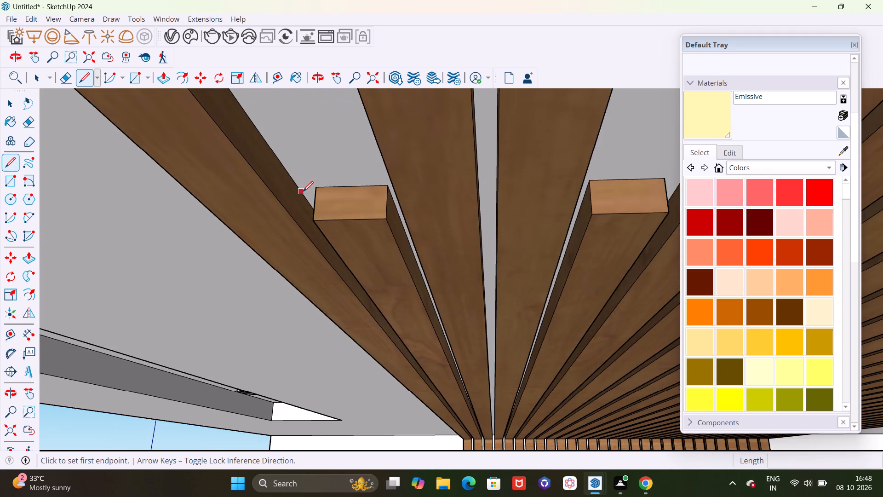
scroll(303, 191, up, 1)
middle_drag(304, 192, 338, 181)
scroll(318, 173, up, 4)
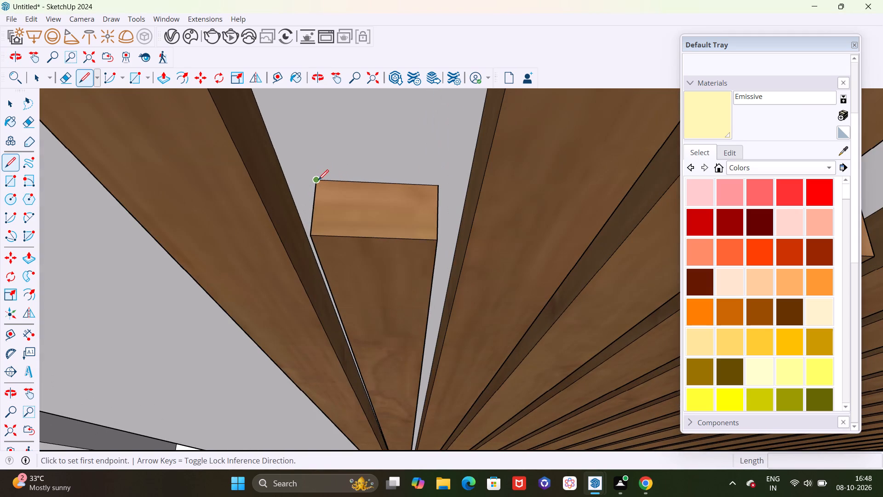
click(318, 180)
click(284, 177)
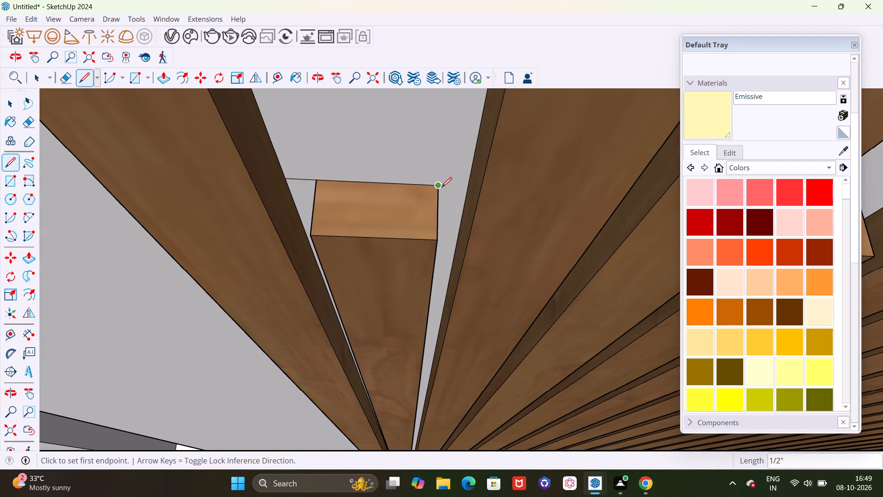
click(441, 187)
click(469, 187)
Draw a line from the fourth ceiling slat's end corner to the third slat, closing the gap between them.
scroll(396, 181, down, 5)
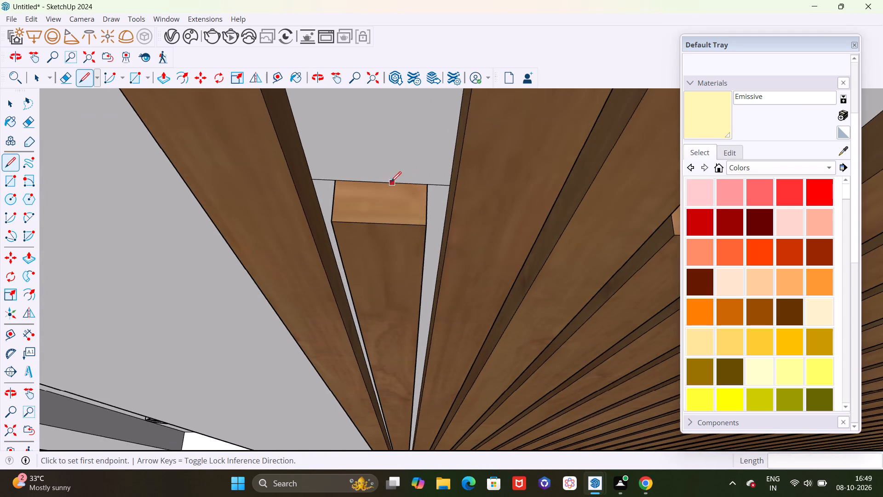
scroll(391, 182, down, 20)
scroll(391, 182, down, 7)
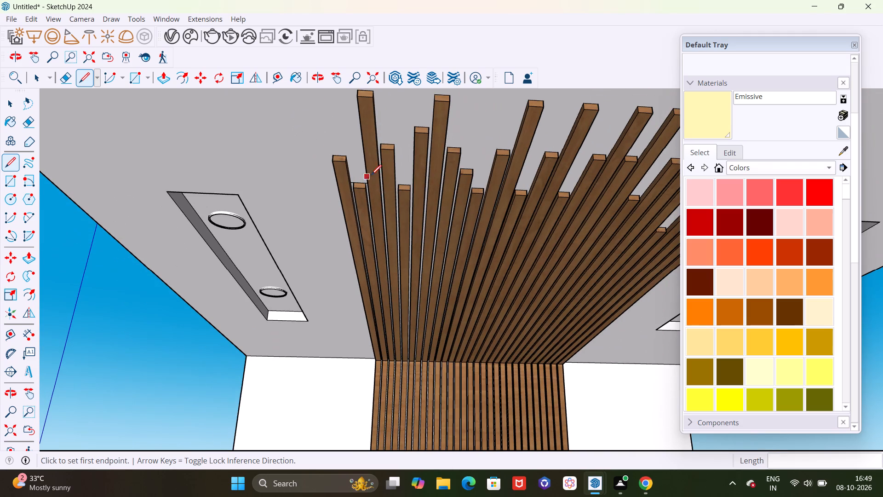
scroll(384, 145, up, 7)
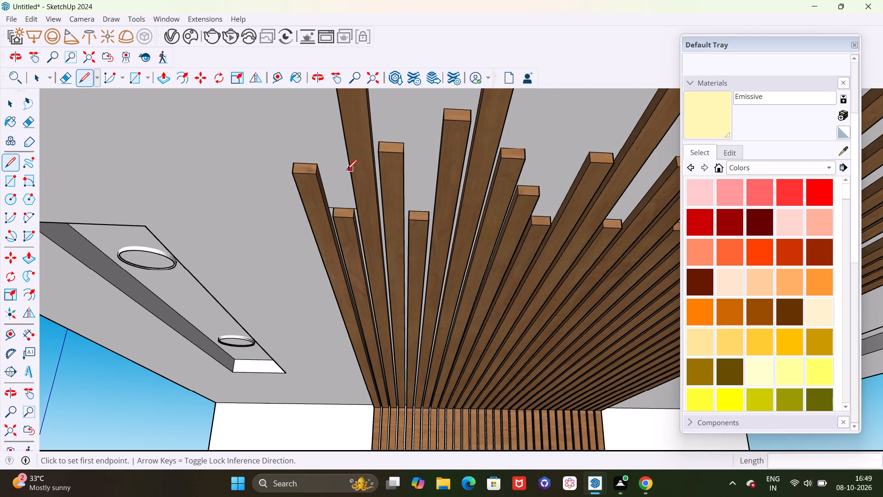
scroll(333, 173, up, 3)
scroll(333, 191, down, 4)
middle_drag(335, 200, 341, 153)
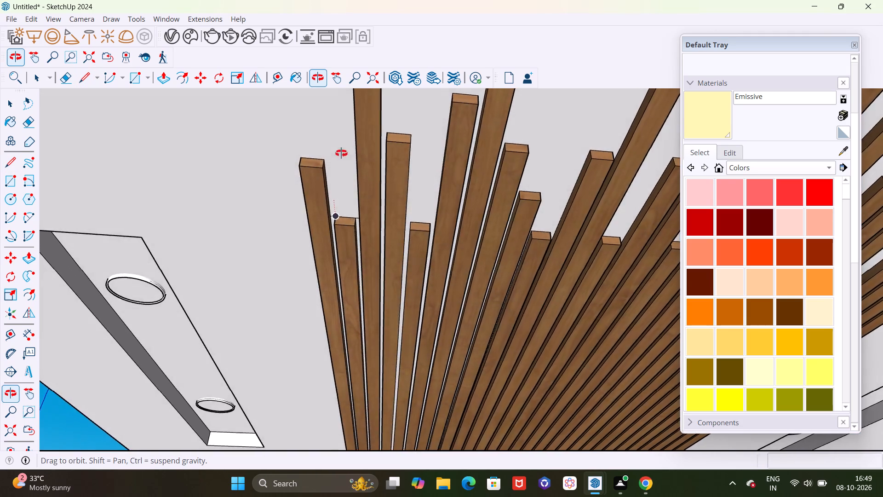
middle_drag(341, 153, 299, 148)
scroll(355, 147, up, 9)
click(374, 140)
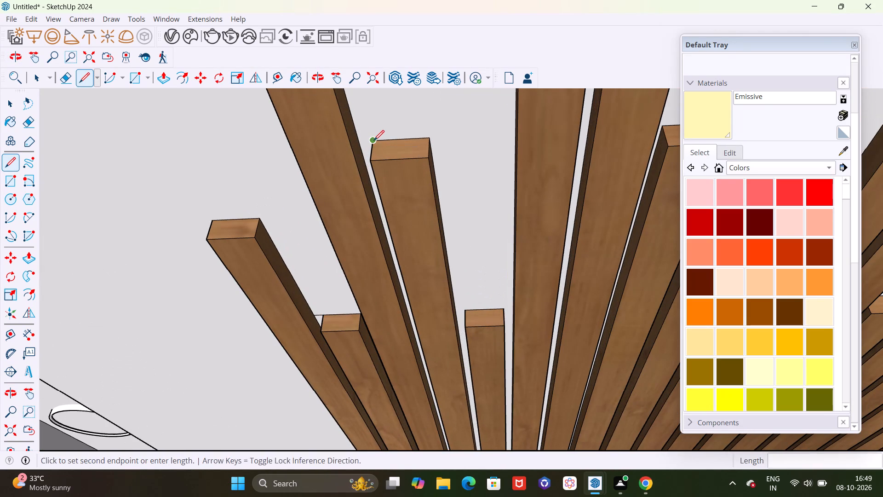
click(355, 140)
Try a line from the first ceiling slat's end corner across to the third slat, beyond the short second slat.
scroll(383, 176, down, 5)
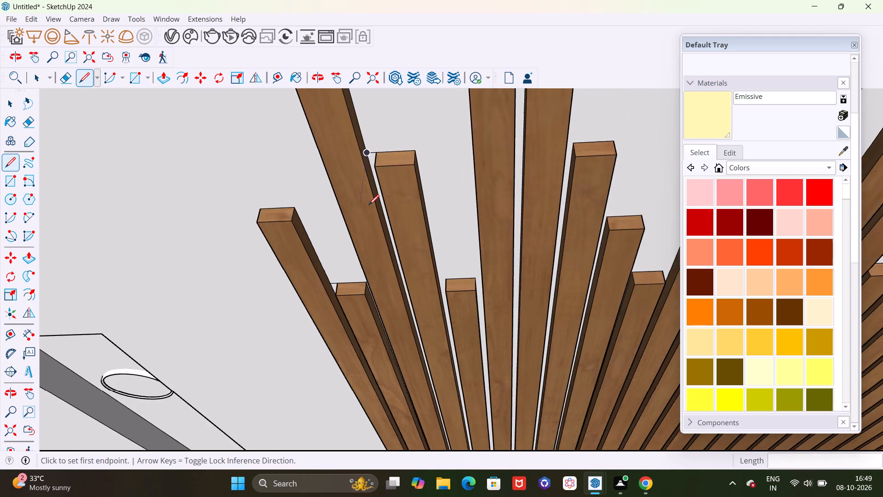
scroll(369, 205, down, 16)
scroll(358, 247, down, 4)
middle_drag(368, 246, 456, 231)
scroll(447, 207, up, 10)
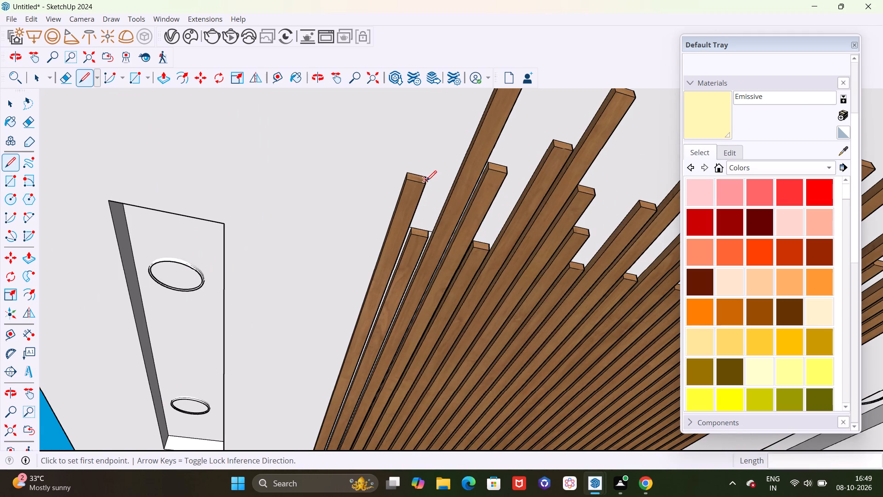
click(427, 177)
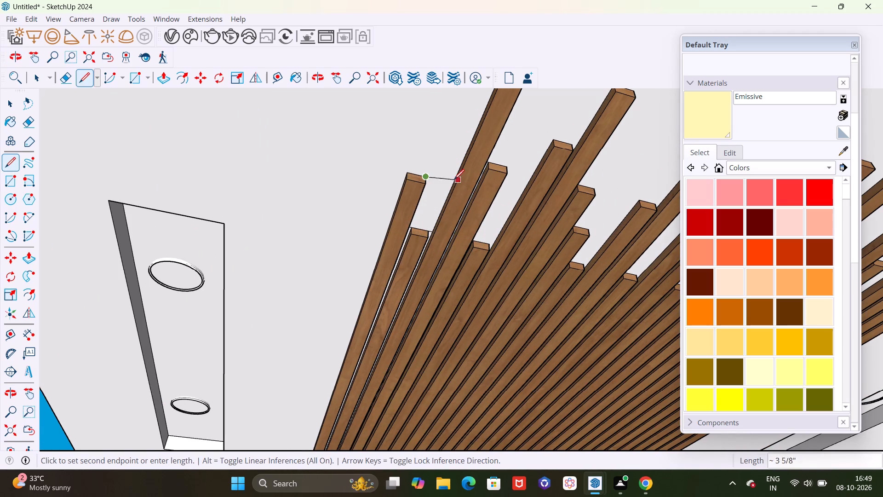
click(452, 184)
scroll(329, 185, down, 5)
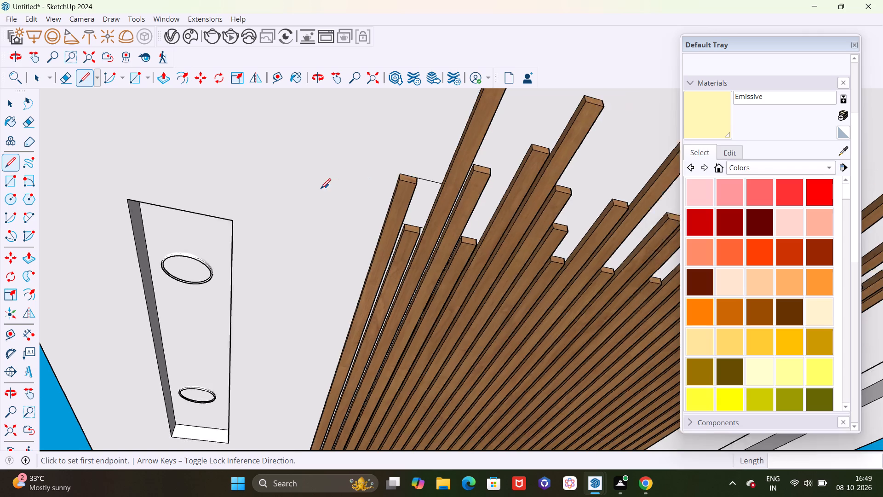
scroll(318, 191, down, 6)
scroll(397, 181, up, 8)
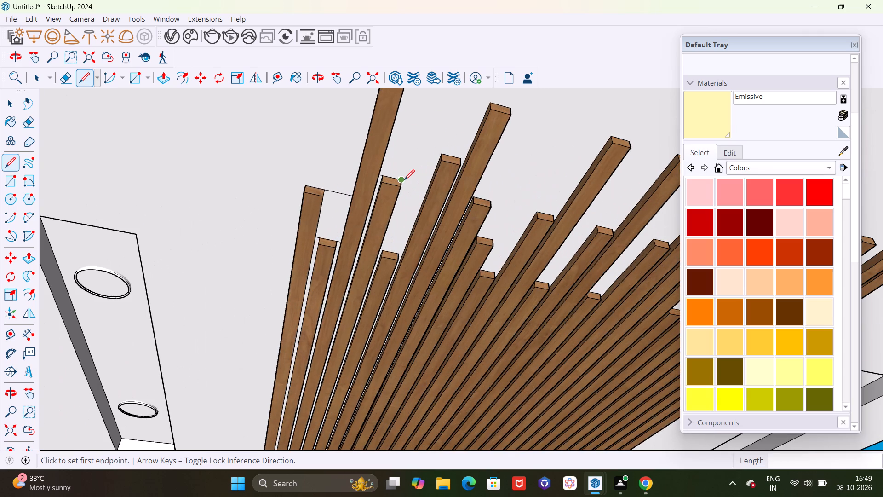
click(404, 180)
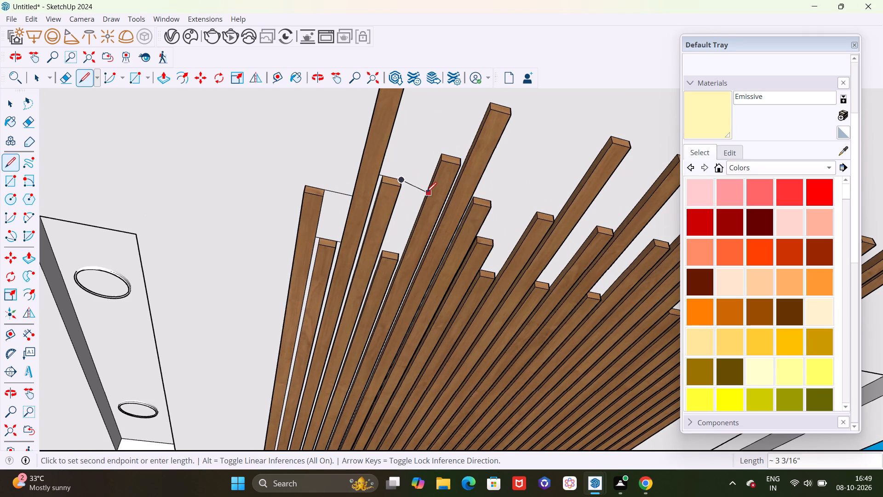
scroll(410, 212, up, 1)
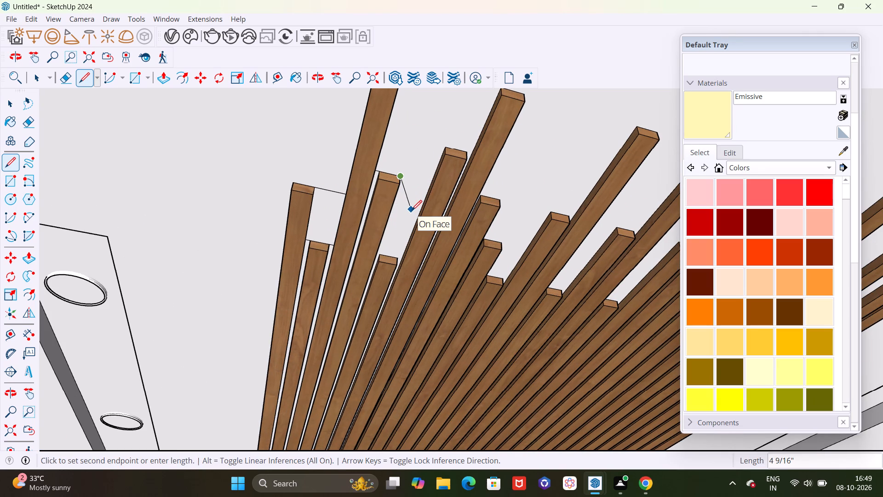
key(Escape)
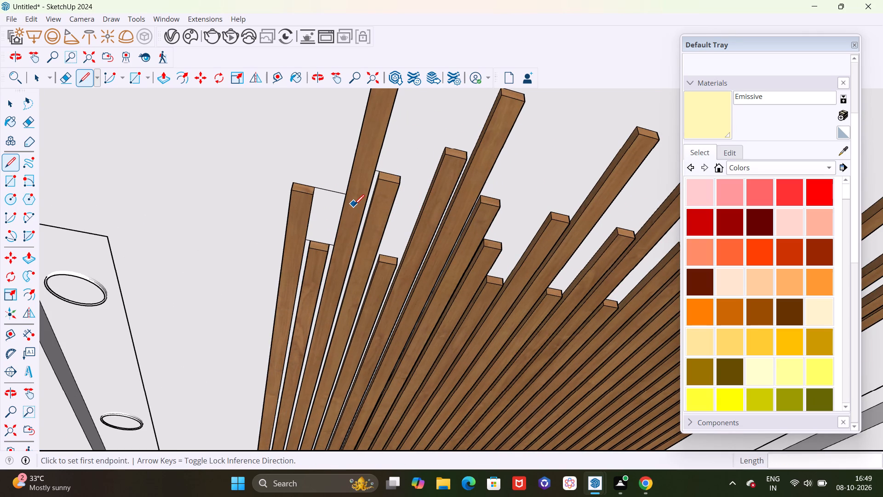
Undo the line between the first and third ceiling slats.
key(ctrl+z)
Draw a line from the short fifth ceiling slat's end corner to the fourth slat, closing the gap between them.
scroll(255, 195, down, 4)
scroll(305, 239, up, 2)
scroll(362, 251, up, 2)
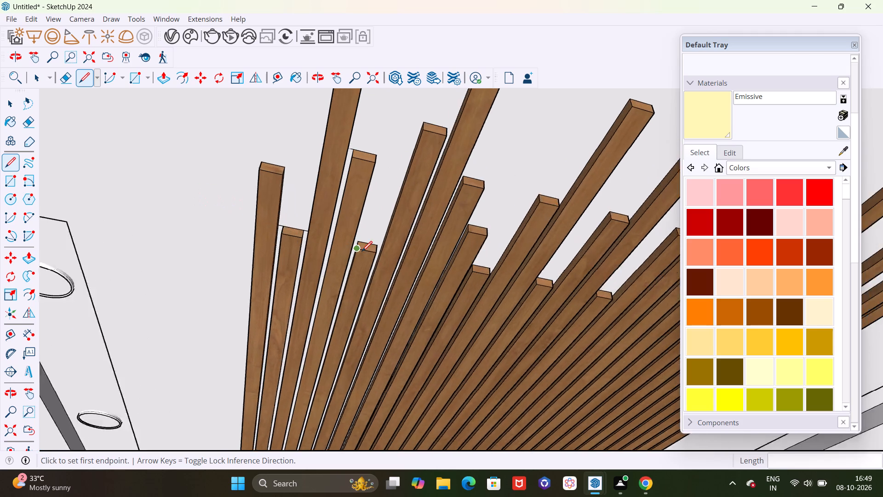
scroll(362, 251, up, 5)
scroll(307, 232, up, 2)
scroll(307, 231, down, 6)
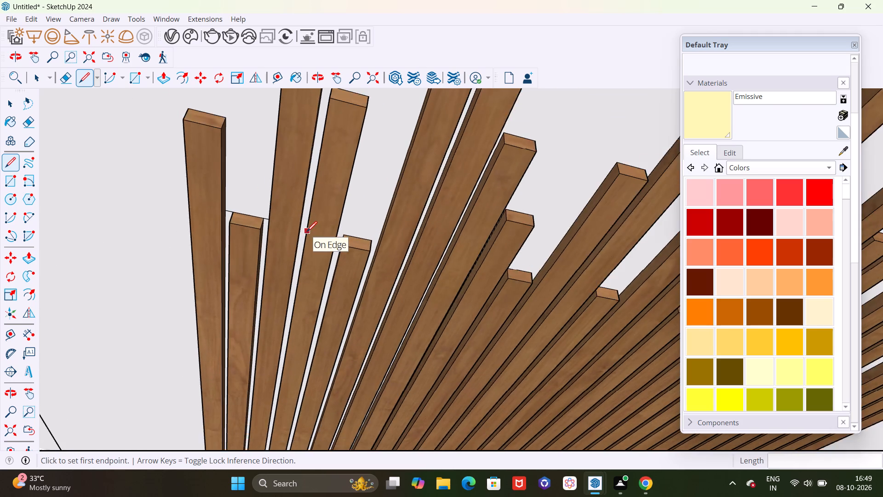
scroll(307, 231, down, 3)
scroll(336, 227, up, 1)
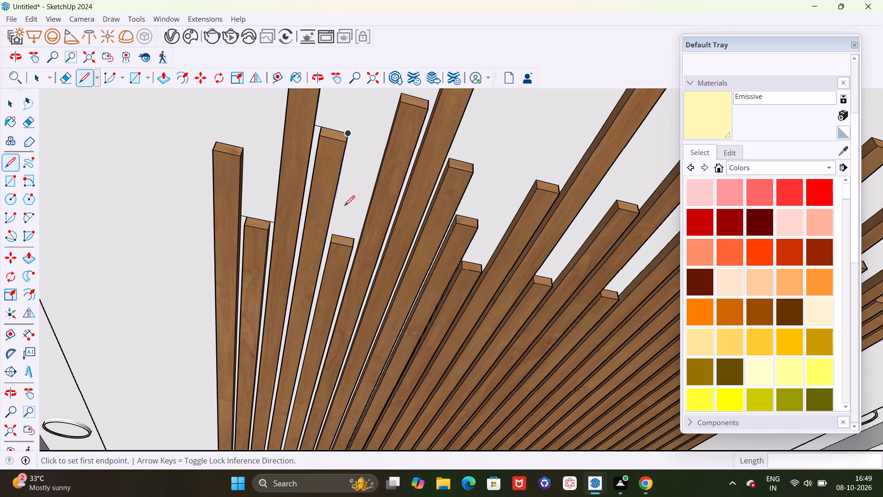
click(333, 235)
middle_drag(333, 235, 331, 232)
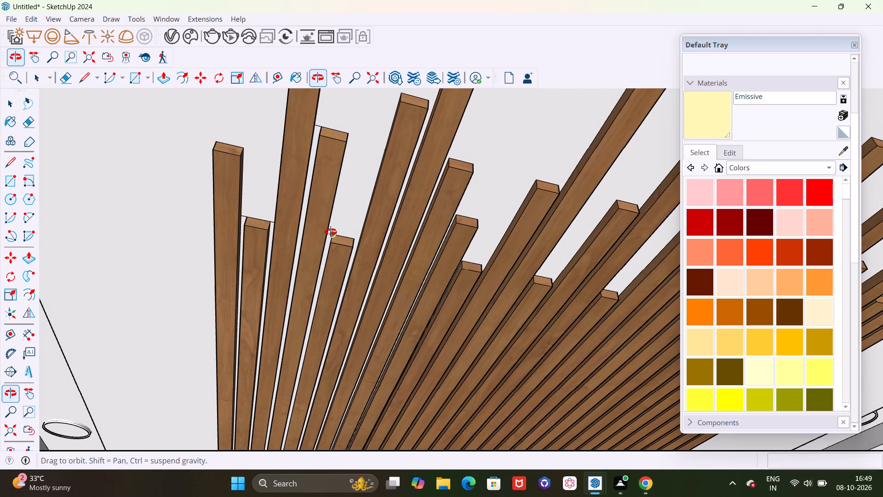
middle_drag(331, 232, 288, 216)
scroll(327, 235, up, 14)
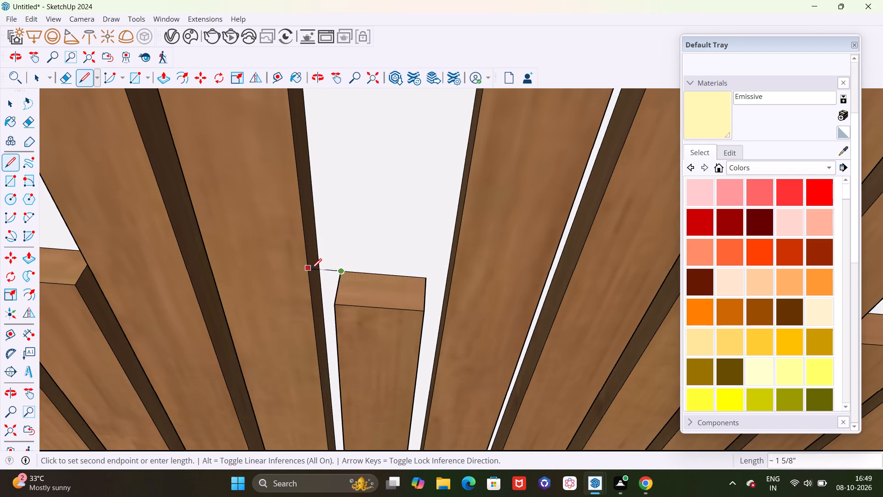
click(314, 269)
Draw a 1/2" line from the fifth ceiling slat's other end corner to the sixth slat.
scroll(353, 262, down, 5)
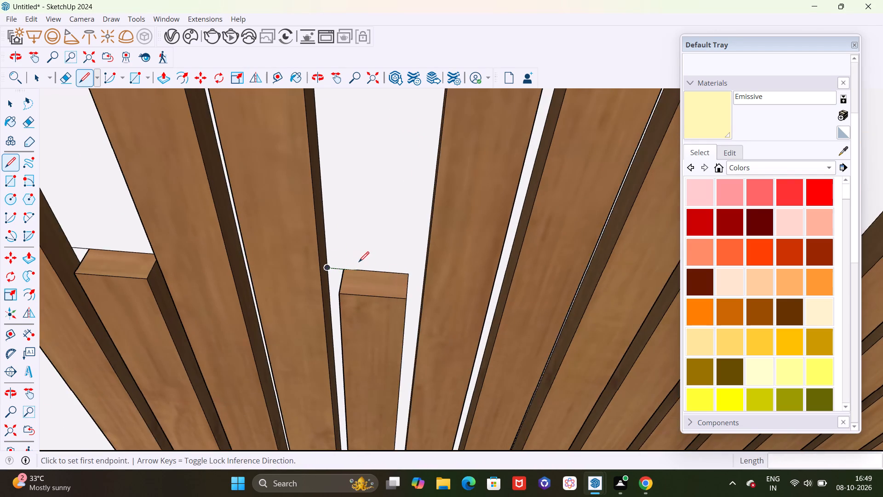
middle_drag(390, 280, 427, 281)
scroll(428, 271, up, 5)
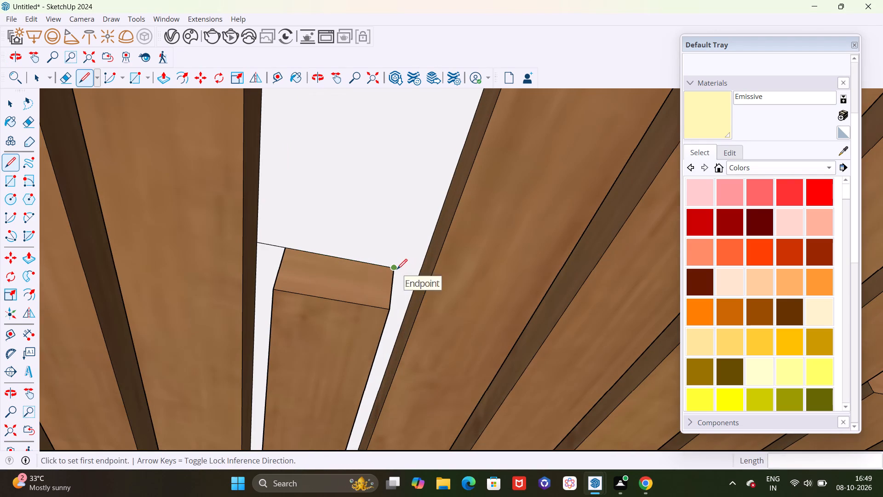
click(393, 266)
click(419, 275)
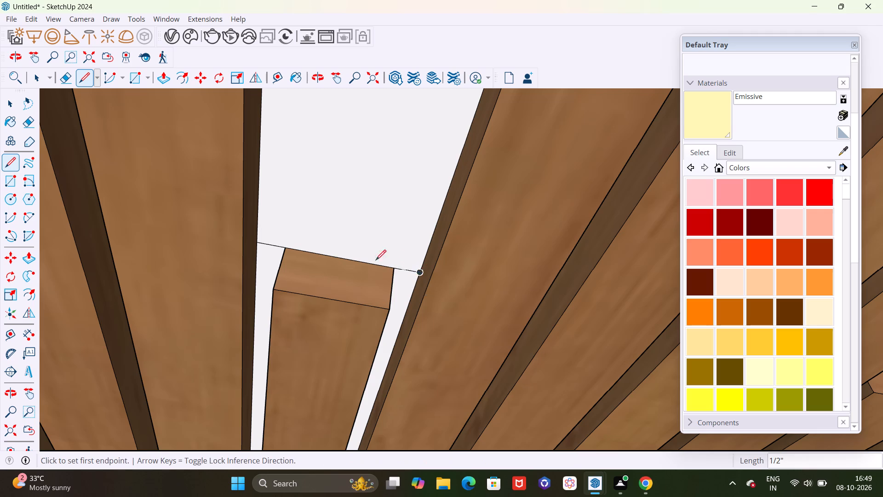
Draw a line of about 1/2" from the sixth ceiling slat's end corner to the long seventh slat.
scroll(349, 264, down, 20)
scroll(349, 264, down, 5)
scroll(312, 270, down, 3)
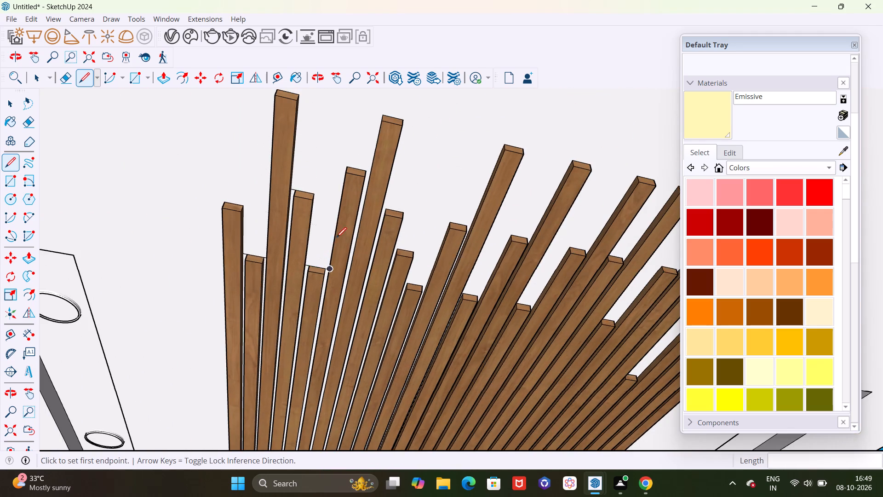
scroll(355, 212, up, 7)
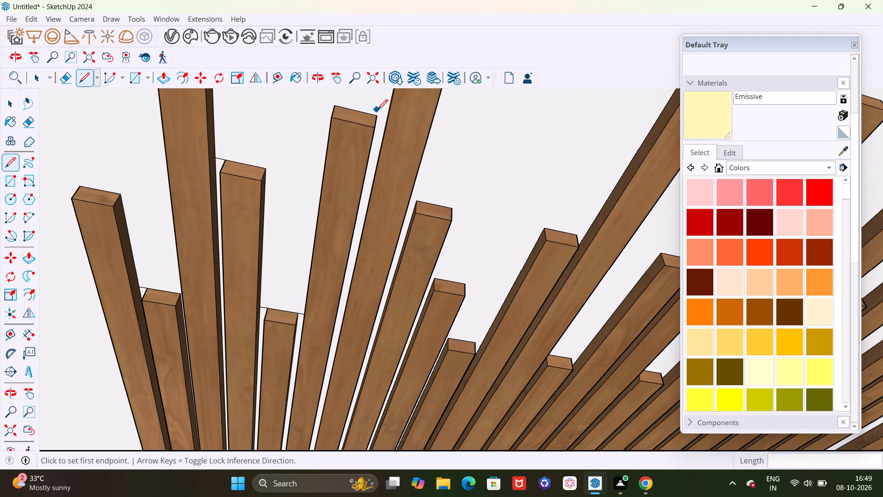
click(379, 116)
middle_drag(379, 116, 425, 141)
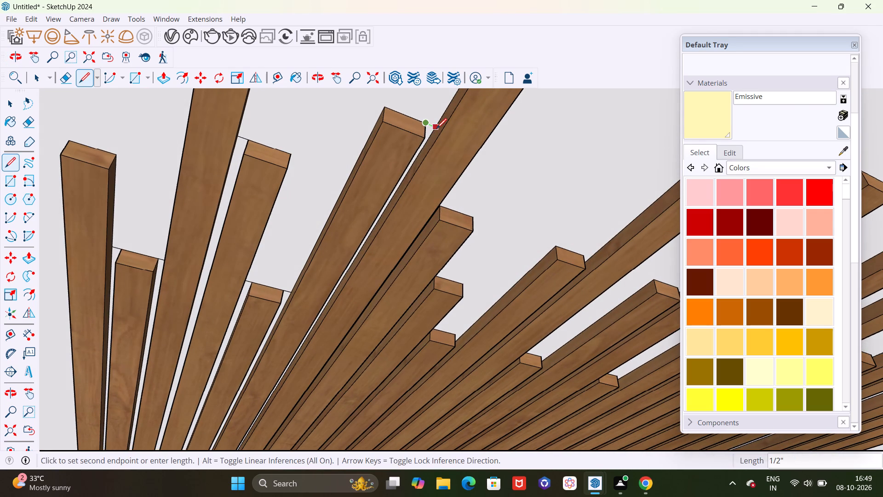
click(436, 128)
Draw a 1/2" line from the eighth ceiling slat's end corner to the seventh slat, closing the gap between them.
scroll(406, 156, down, 4)
scroll(464, 193, down, 4)
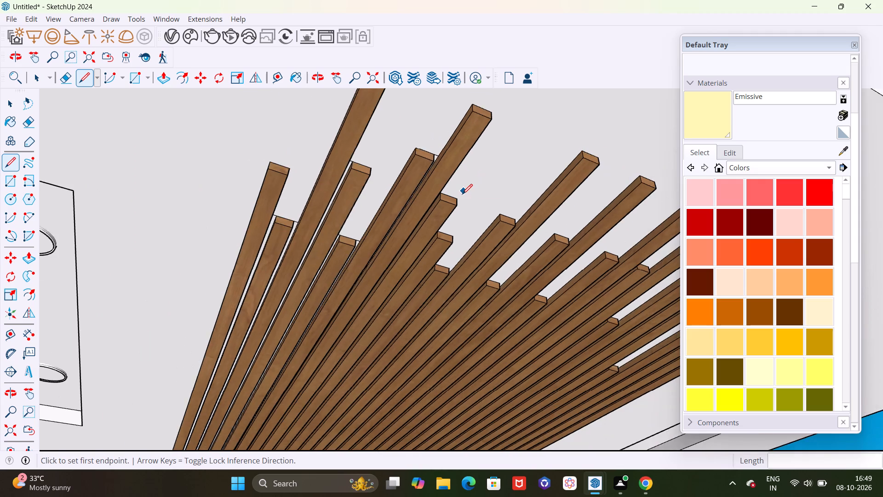
middle_drag(462, 194, 400, 158)
scroll(420, 179, up, 13)
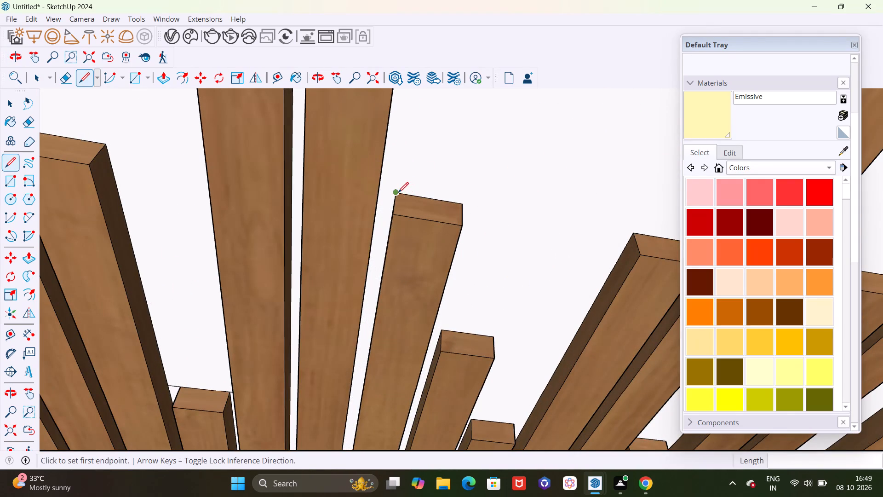
click(398, 192)
scroll(385, 188, down, 1)
middle_drag(381, 186, 319, 182)
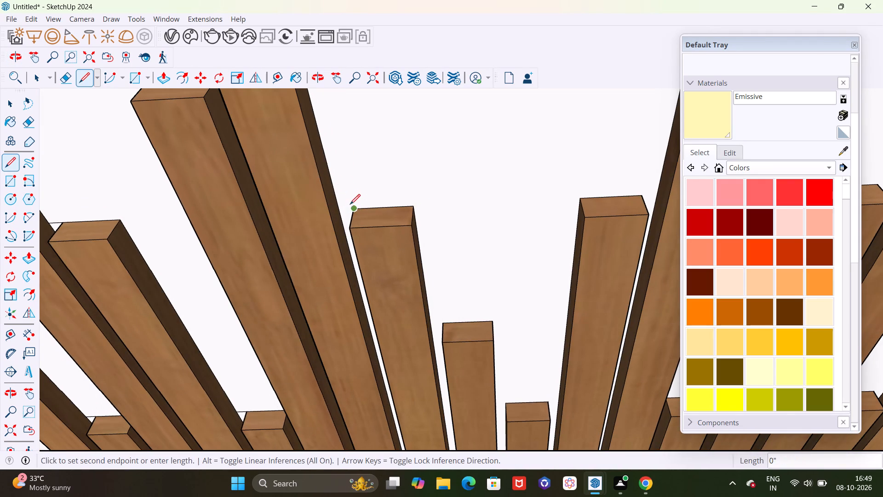
scroll(340, 212, up, 8)
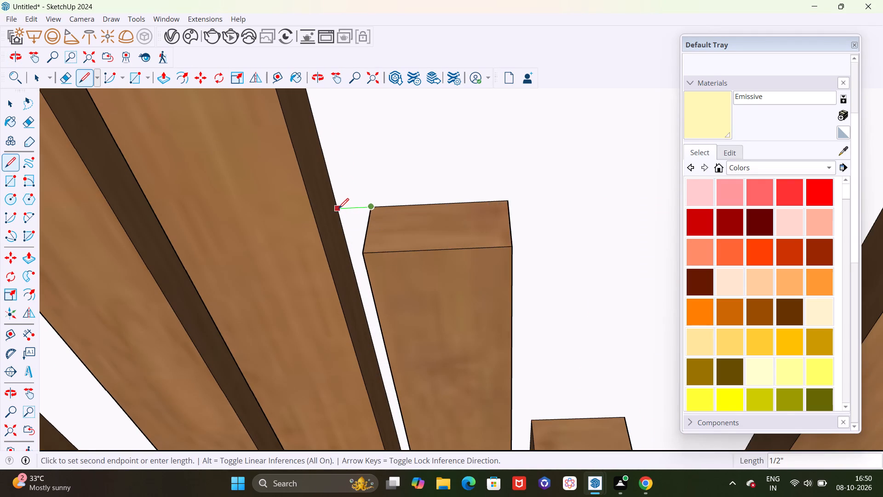
click(338, 208)
Draw a 1/2" line from the ninth ceiling slat's end corner to the eighth slat, closing the gap between them.
scroll(314, 181, down, 11)
scroll(421, 291, up, 7)
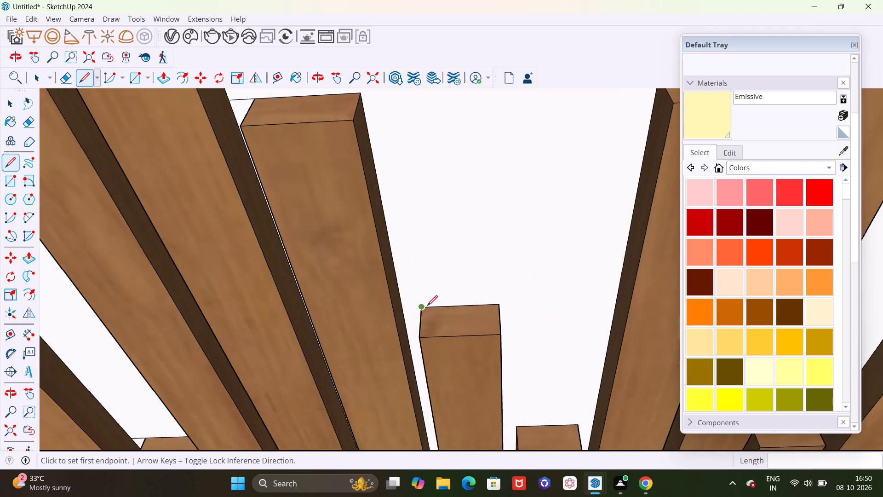
scroll(427, 306, up, 3)
click(419, 310)
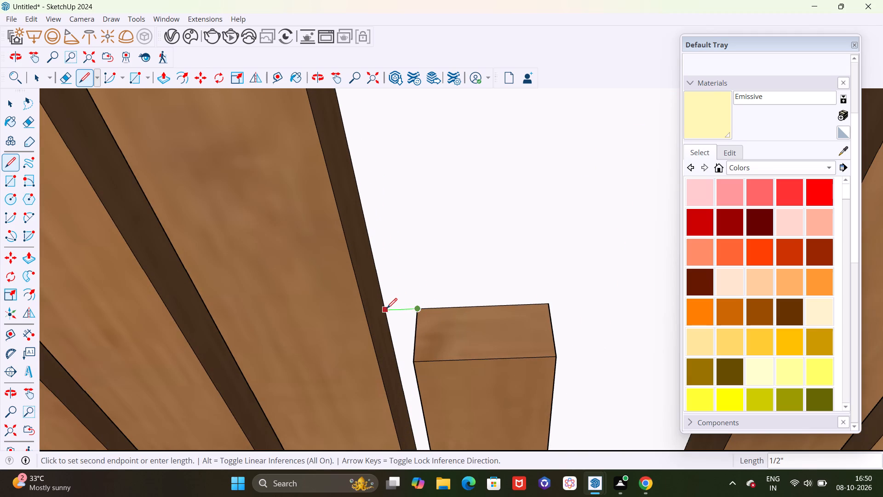
click(387, 308)
Draw 1/2" lines from both end corners of the short tenth ceiling slat to the ninth and eleventh slats.
scroll(343, 276, down, 16)
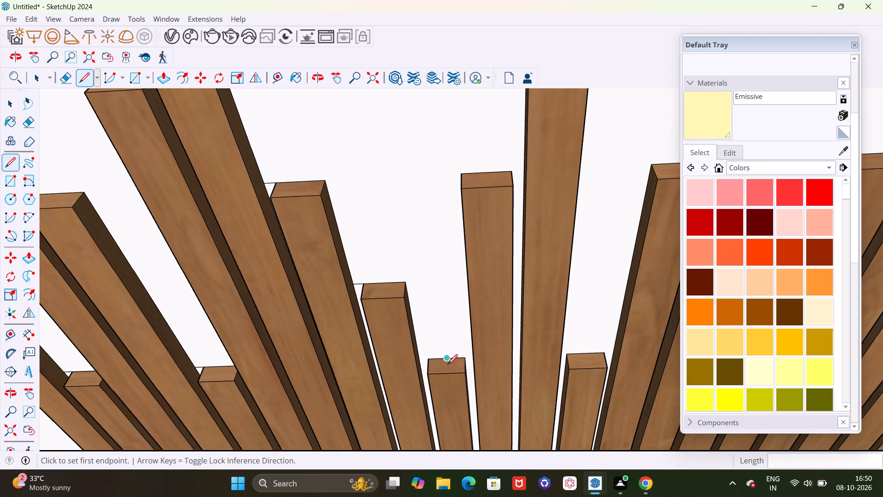
scroll(445, 365, up, 10)
click(419, 355)
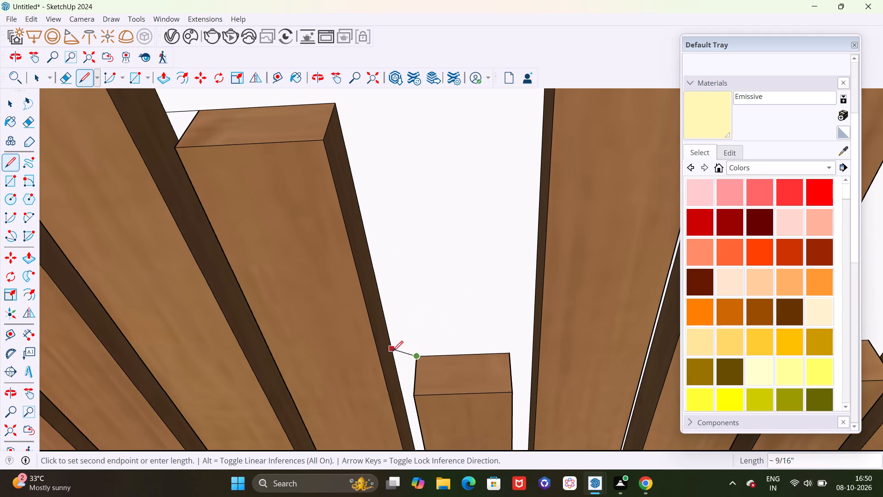
click(394, 358)
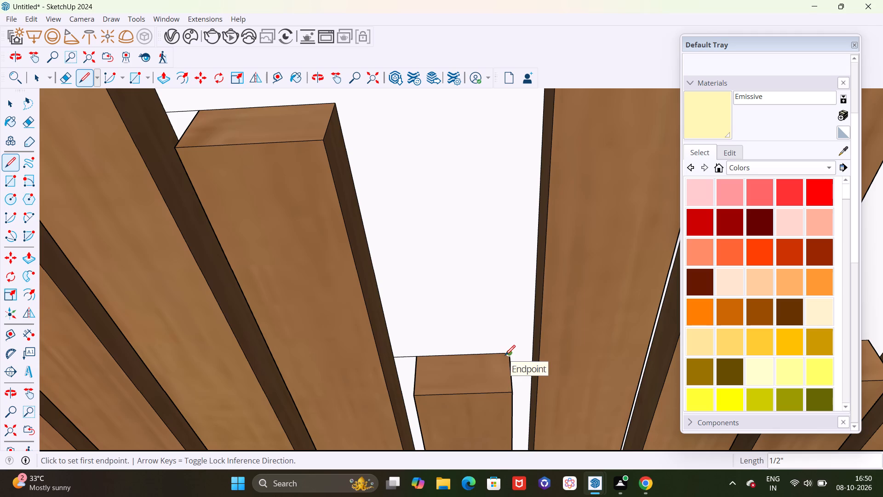
click(505, 355)
click(532, 353)
Draw a line from the eleventh ceiling slat's end corner to the long twelfth slat, closing the gap between them.
scroll(432, 324, down, 6)
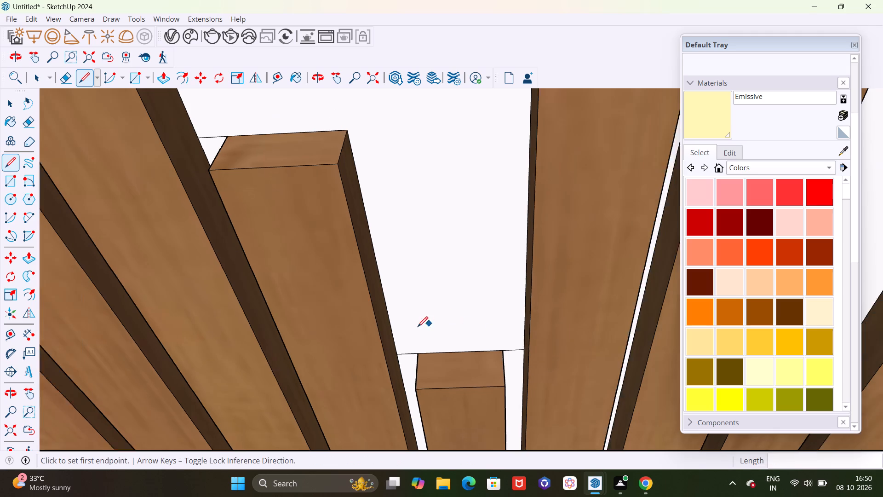
scroll(416, 327, down, 9)
scroll(469, 213, up, 5)
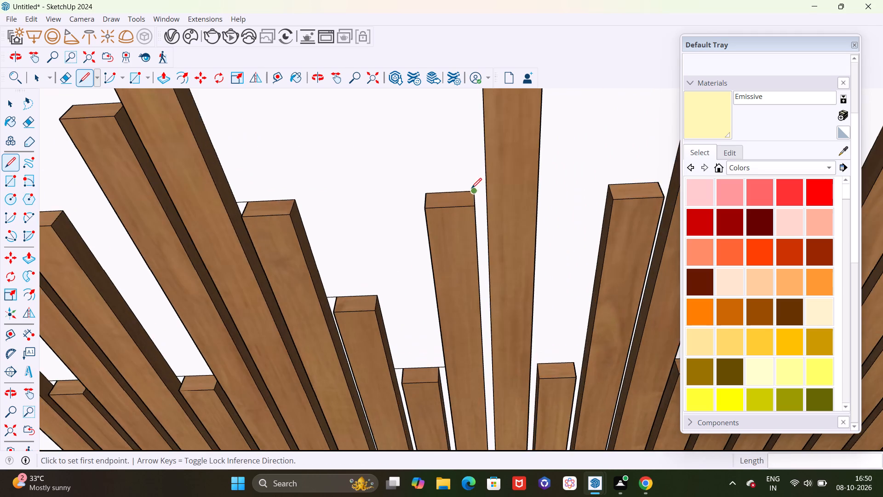
scroll(471, 188, up, 3)
middle_drag(475, 202, 530, 204)
scroll(529, 203, up, 5)
click(511, 201)
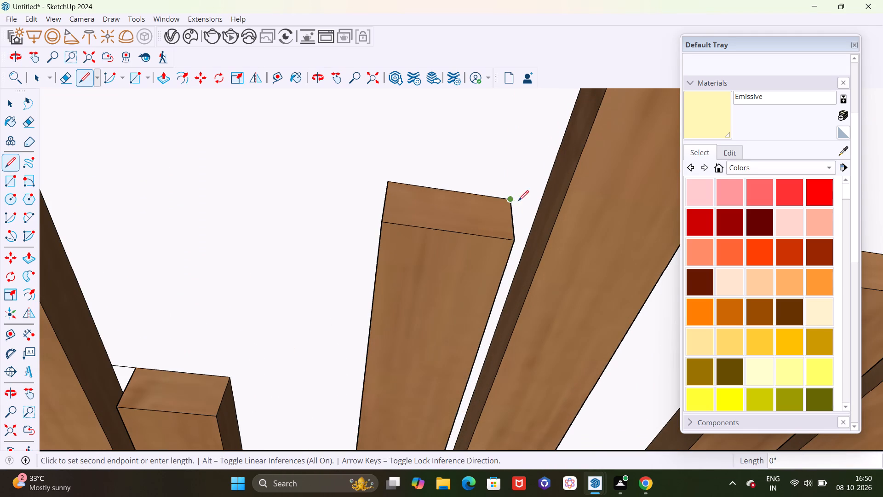
click(539, 205)
Draw lines from both end corners of the short thirteenth ceiling slat to the twelfth and fourteenth slats.
scroll(386, 215, down, 17)
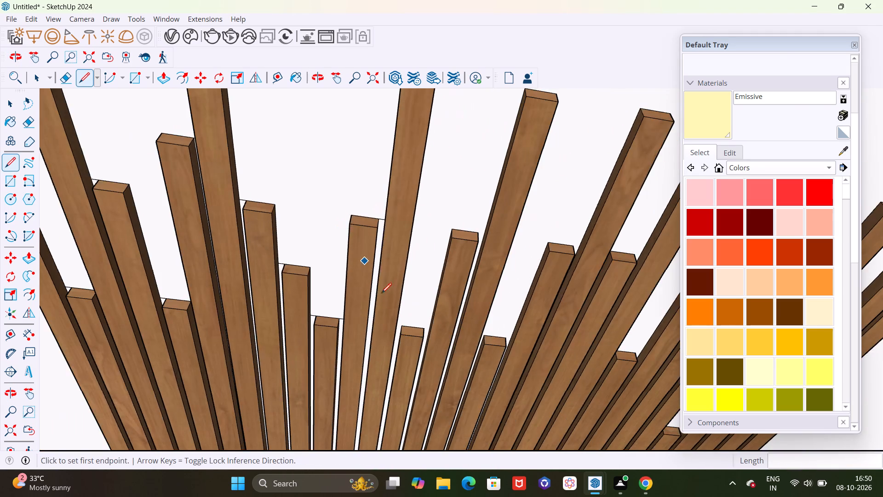
scroll(415, 346, up, 17)
drag(371, 303, 365, 303)
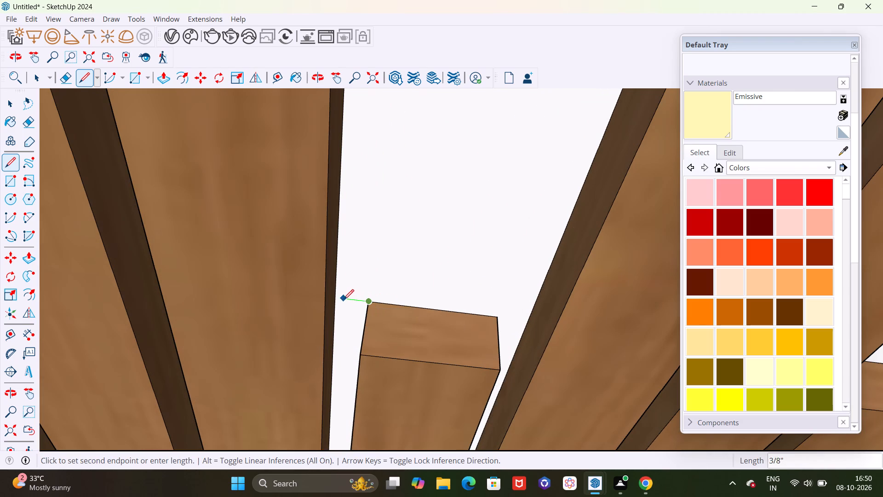
click(337, 299)
click(496, 318)
click(527, 328)
Draw a line from the fourteenth ceiling slat's end corner to the long fifteenth slat, closing the gap between them.
scroll(425, 311, down, 2)
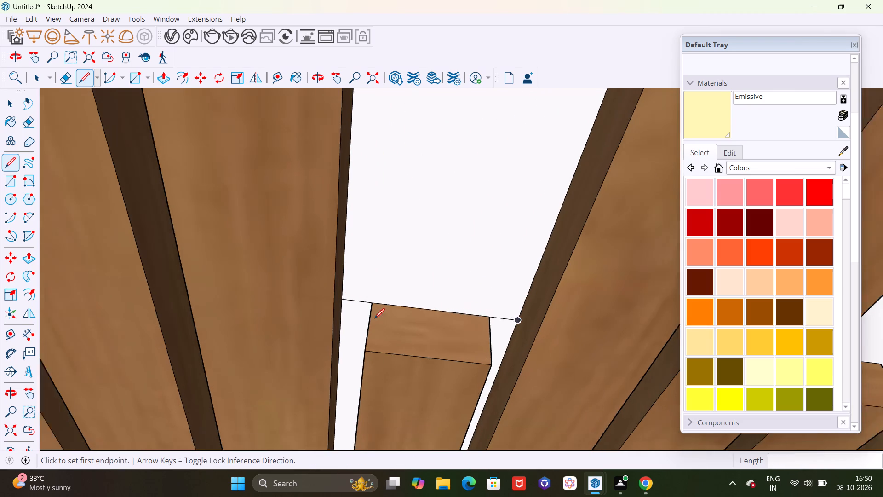
scroll(374, 318, down, 20)
scroll(374, 318, down, 1)
scroll(426, 218, up, 7)
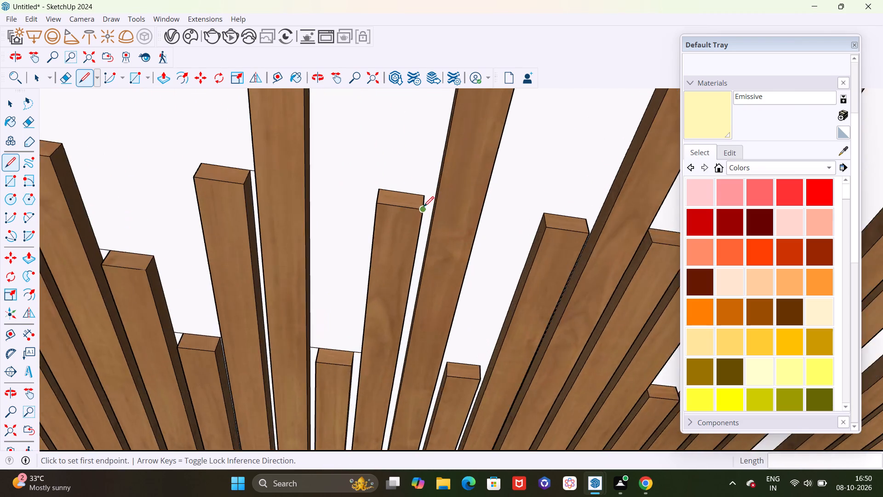
scroll(424, 207, up, 8)
click(420, 180)
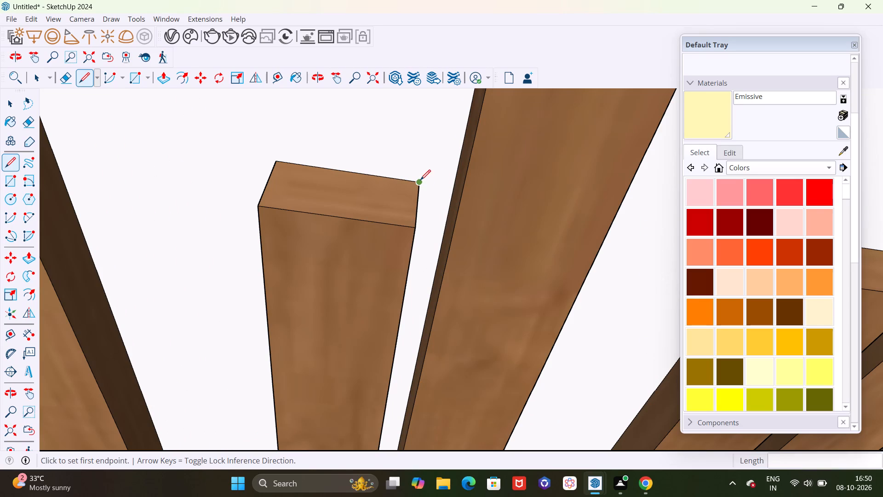
click(456, 188)
Draw 1/2" lines from both end corners of the short sixteenth ceiling slat to the fifteenth and seventeenth slats.
scroll(372, 185, down, 5)
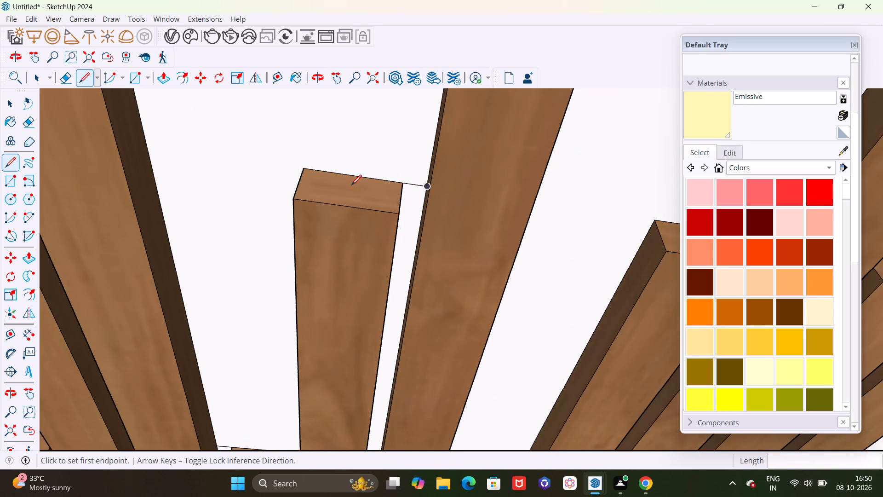
scroll(351, 185, down, 12)
scroll(400, 312, up, 4)
scroll(421, 341, down, 1)
scroll(421, 341, up, 2)
middle_drag(422, 343, 330, 339)
scroll(417, 349, up, 5)
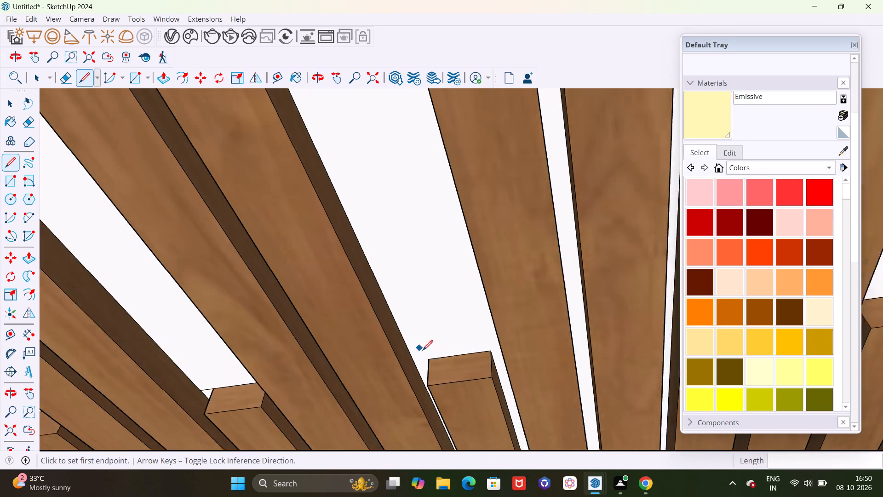
click(430, 362)
click(409, 364)
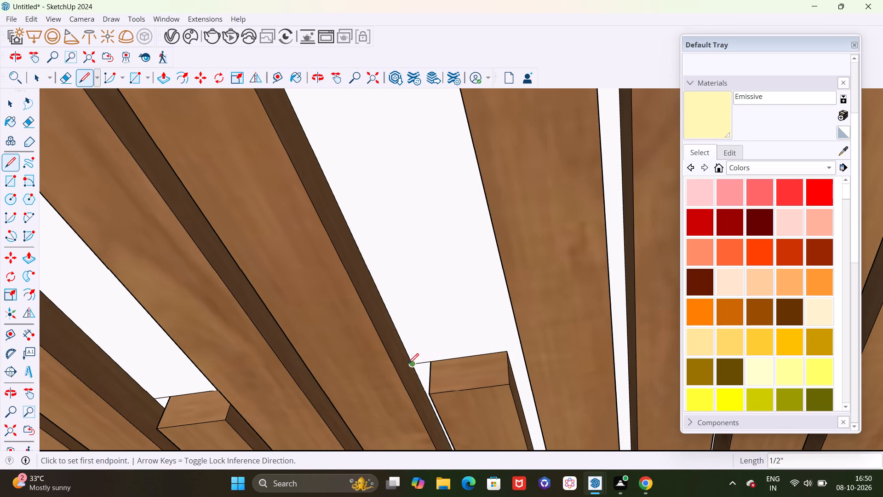
scroll(421, 343, down, 6)
middle_drag(428, 348, 496, 342)
scroll(465, 344, up, 5)
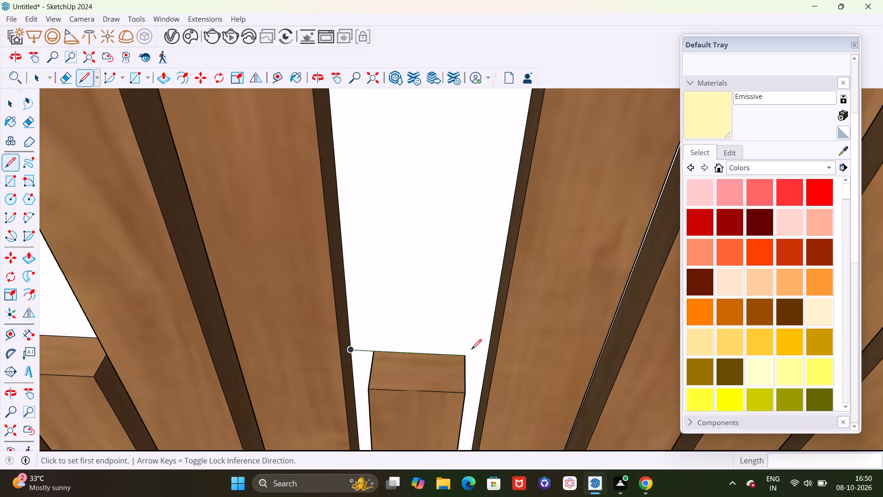
click(464, 355)
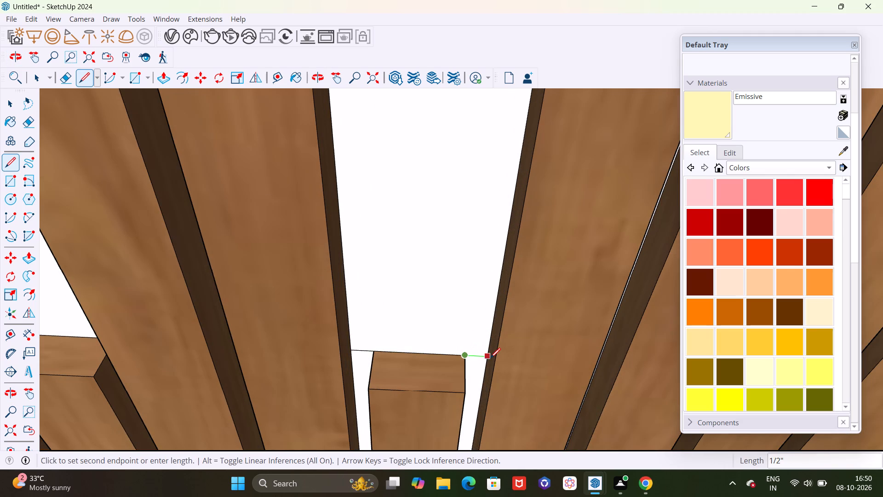
click(490, 358)
Draw a 1/2" line from the seventeenth ceiling slat's end corner to the long eighteenth slat.
scroll(423, 327, down, 13)
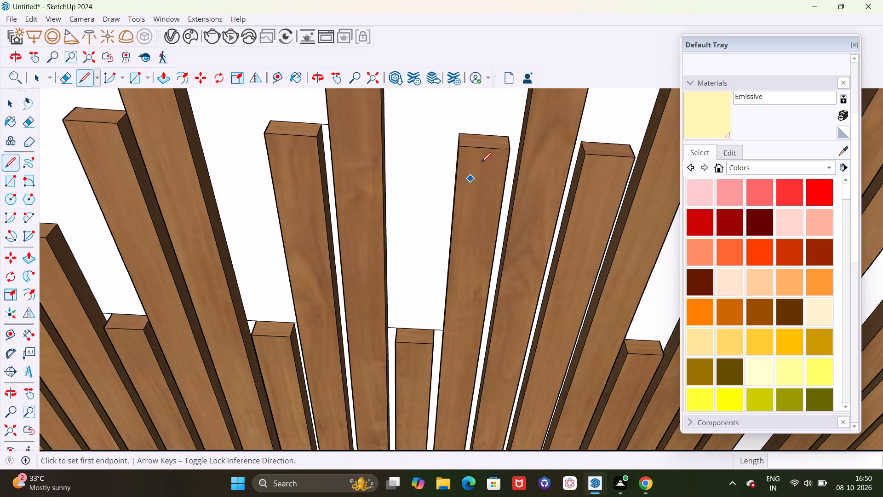
scroll(506, 141, up, 1)
click(510, 135)
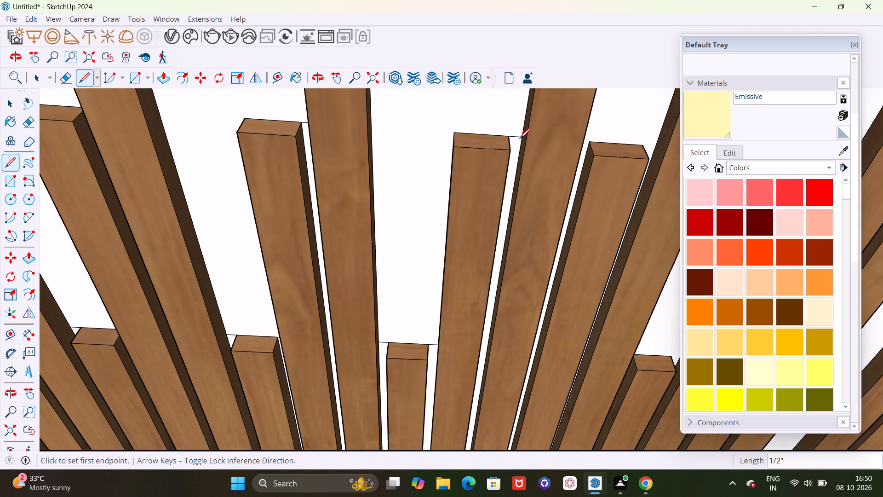
click(520, 139)
Draw lines of about 1/2" from both end corners of the nineteenth ceiling slat to the long eighteenth and twentieth slats.
scroll(457, 190, down, 6)
scroll(401, 225, down, 5)
scroll(499, 180, up, 8)
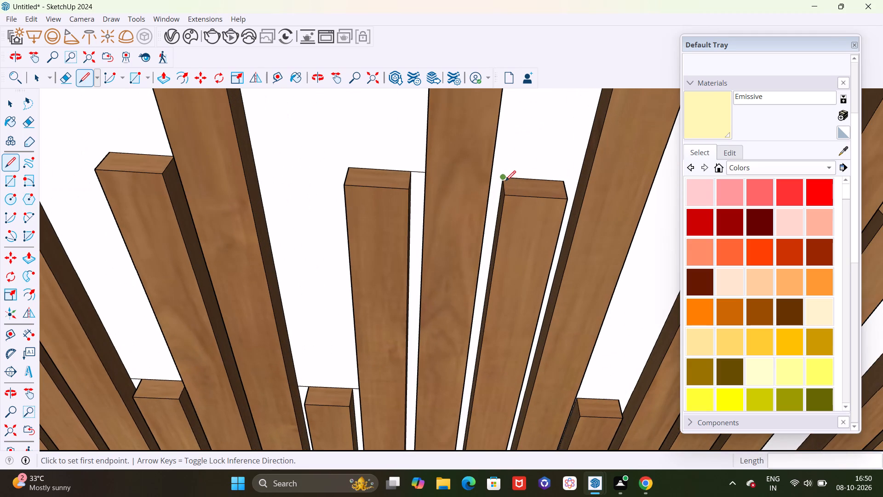
middle_drag(507, 179, 448, 190)
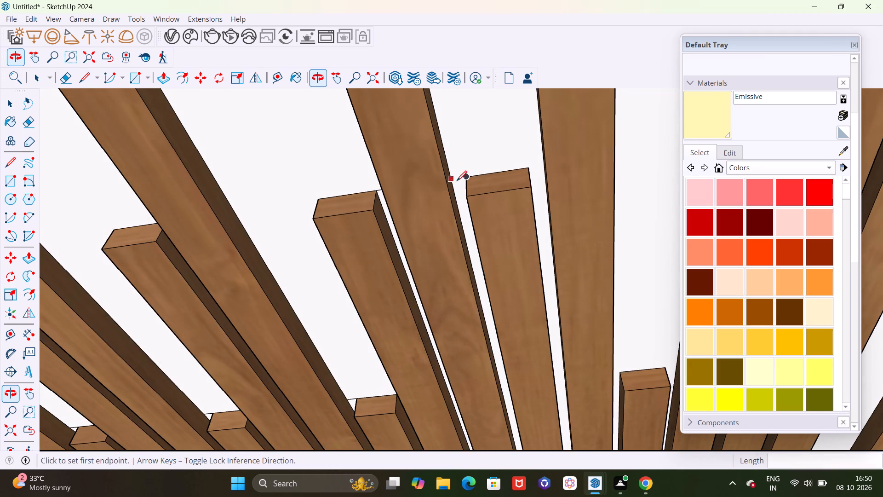
click(471, 176)
click(450, 177)
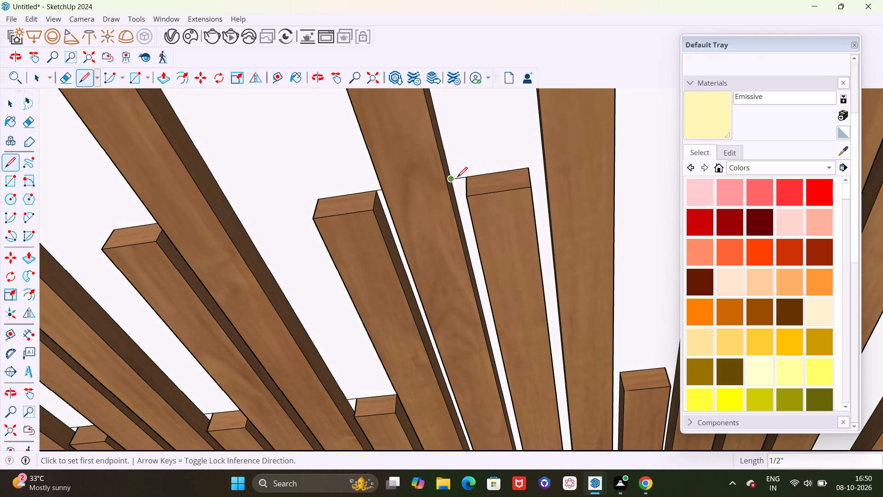
middle_drag(507, 184, 596, 191)
scroll(593, 203, up, 4)
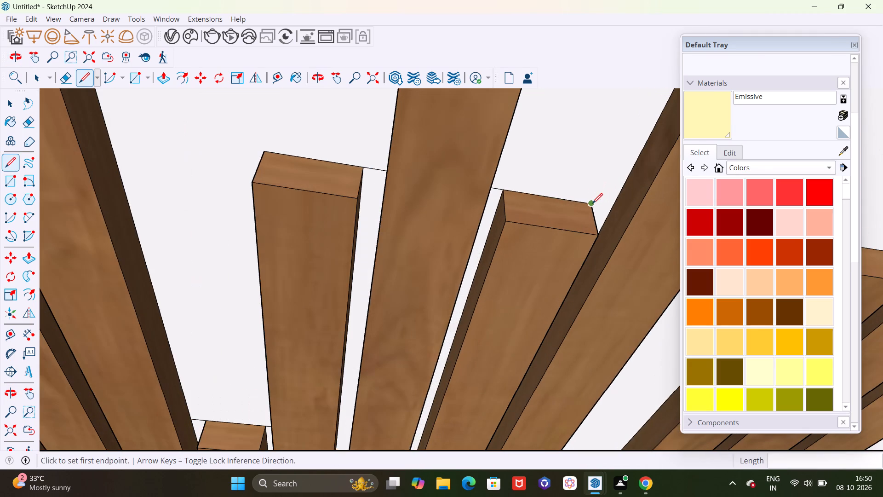
click(592, 203)
click(612, 207)
Draw 1/2" lines from both end corners of the short twenty-first ceiling slat to the twentieth and twenty-second slats.
scroll(442, 237, down, 6)
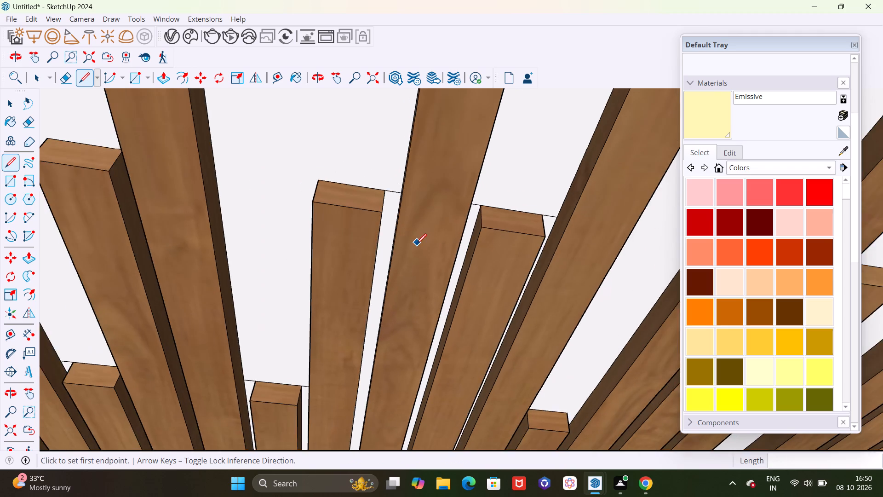
scroll(413, 245, down, 10)
scroll(503, 319, up, 16)
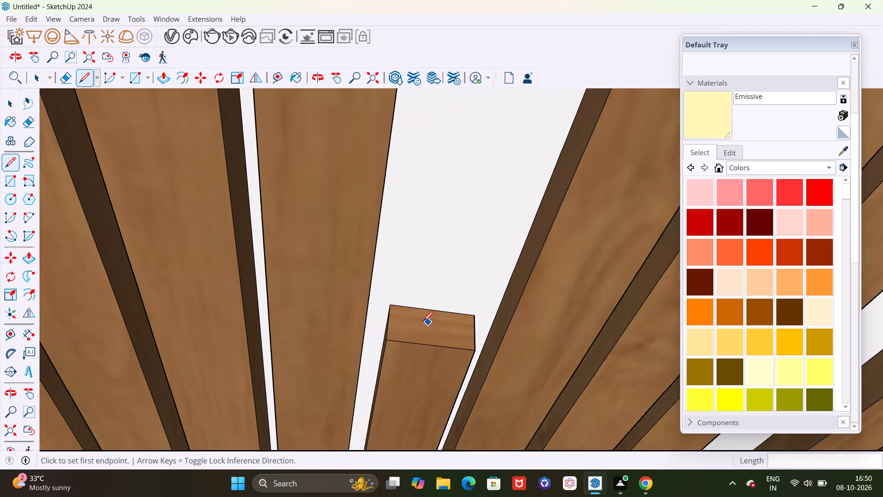
scroll(423, 321, up, 3)
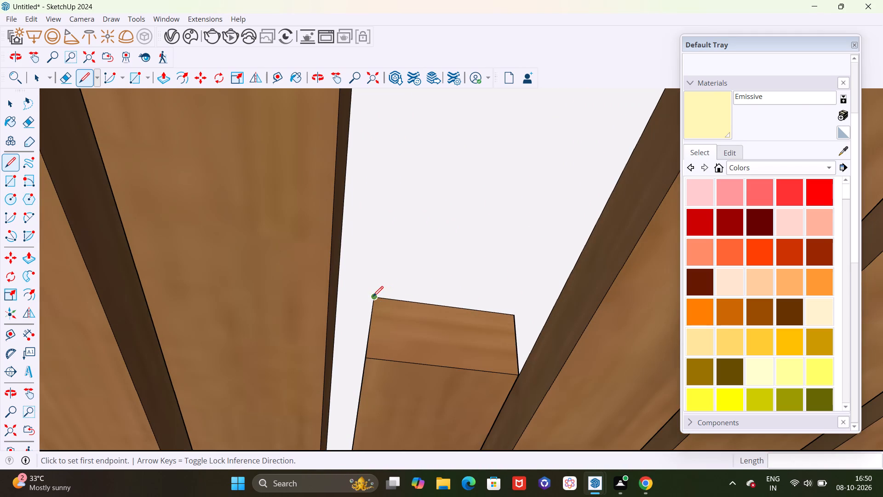
click(373, 296)
click(338, 299)
click(513, 316)
click(550, 322)
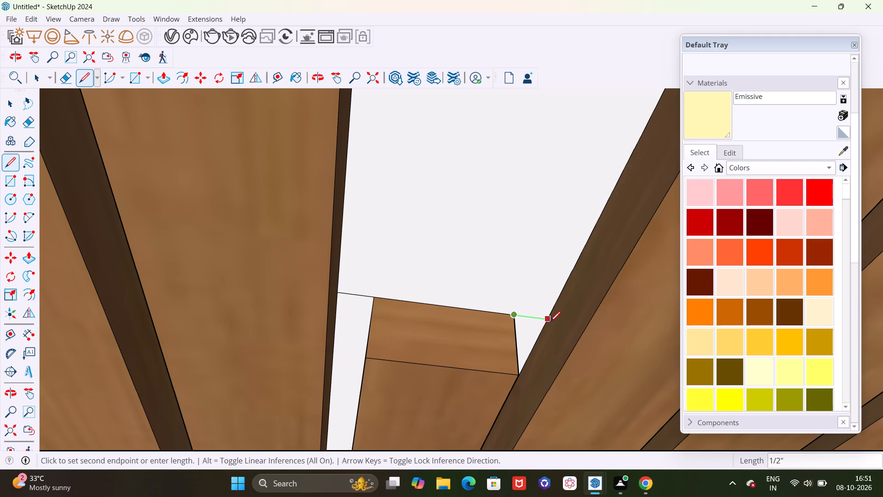
Draw a 1/2" line from the twenty-second ceiling slat's end corner to the long twenty-third slat.
scroll(358, 273, down, 20)
scroll(358, 273, down, 5)
scroll(381, 194, up, 3)
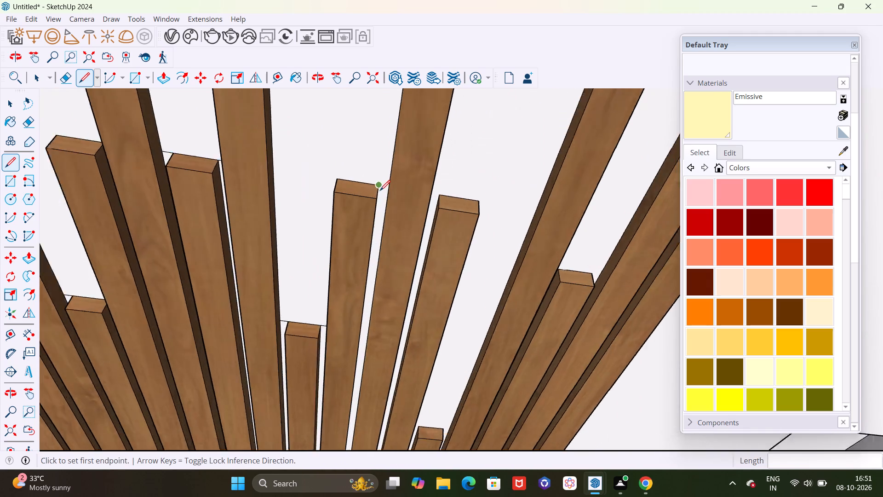
scroll(380, 191, up, 14)
middle_drag(384, 187, 443, 208)
scroll(422, 179, up, 5)
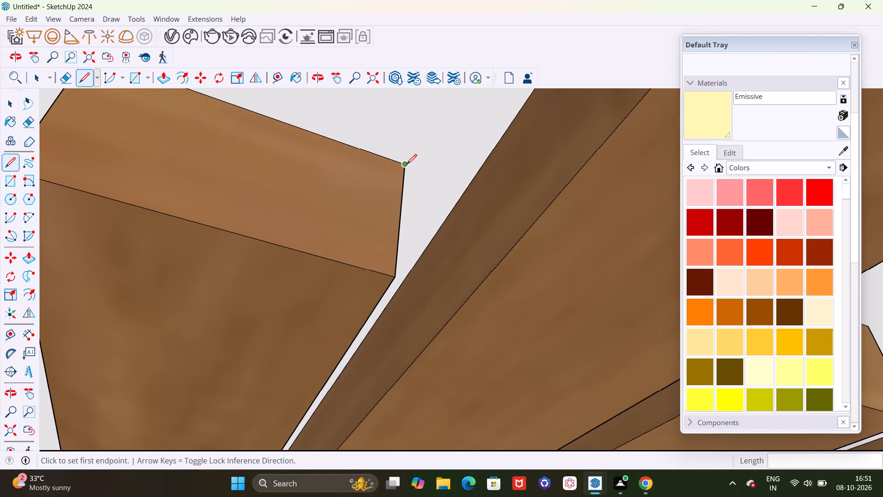
click(407, 164)
click(466, 188)
Draw a line of about 1/2" from the twenty-fourth ceiling slat's end corner to the long twenty-third slat.
scroll(278, 239, down, 20)
scroll(278, 239, down, 5)
middle_drag(291, 297, 225, 289)
scroll(343, 294, up, 12)
click(300, 301)
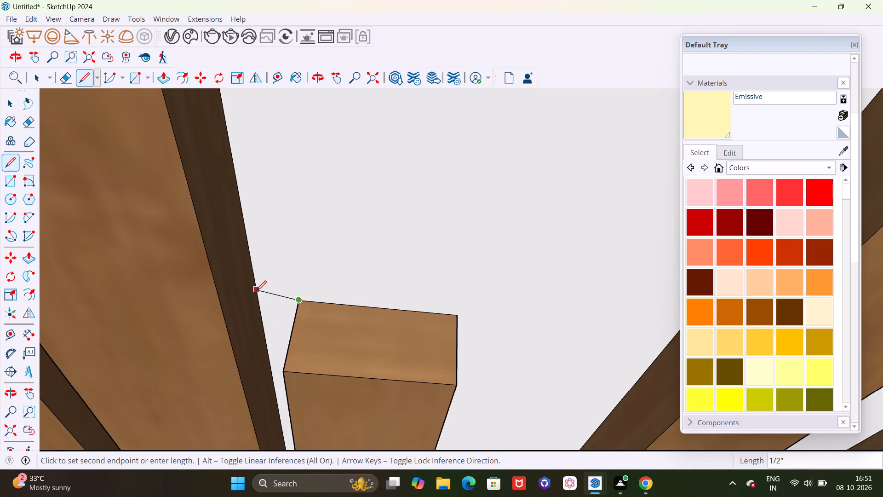
click(256, 299)
Draw 1/2" lines from both end corners of the short twenty-fifth ceiling slat to the twenty-fourth and twenty-sixth slats.
scroll(239, 260, down, 5)
scroll(385, 324, down, 1)
scroll(385, 324, up, 1)
scroll(332, 231, down, 19)
scroll(373, 422, up, 14)
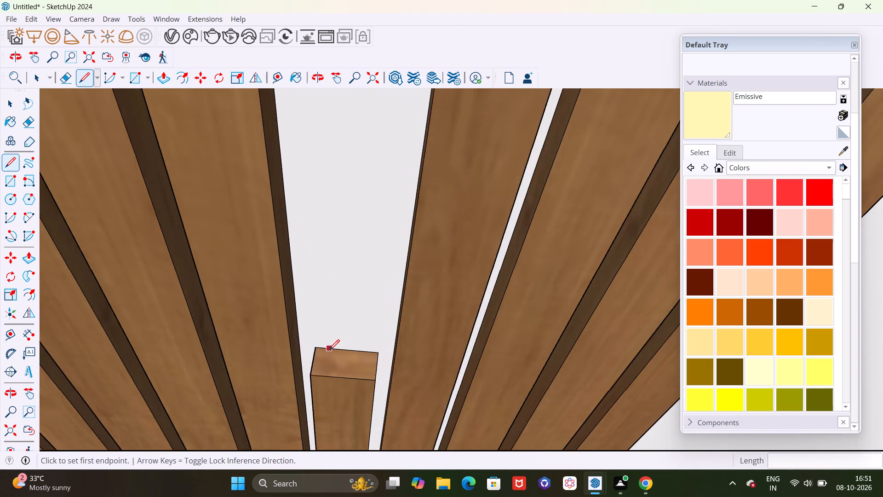
scroll(329, 350, up, 3)
click(308, 348)
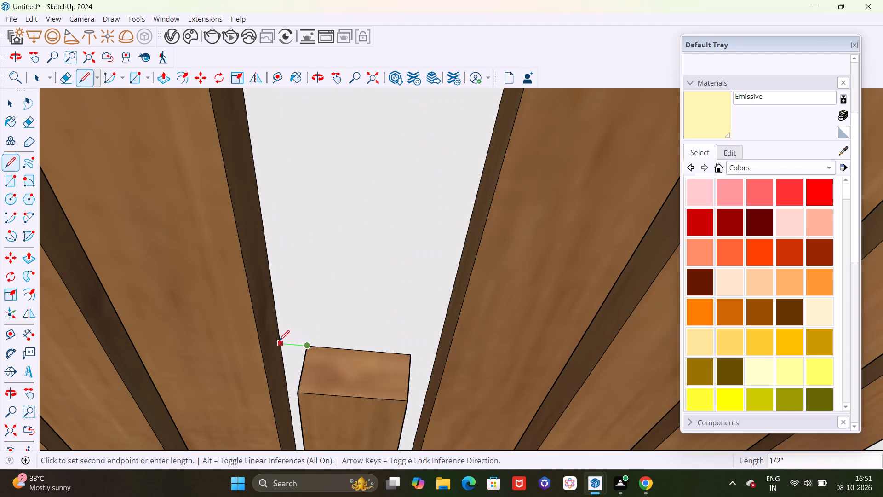
click(279, 341)
click(410, 356)
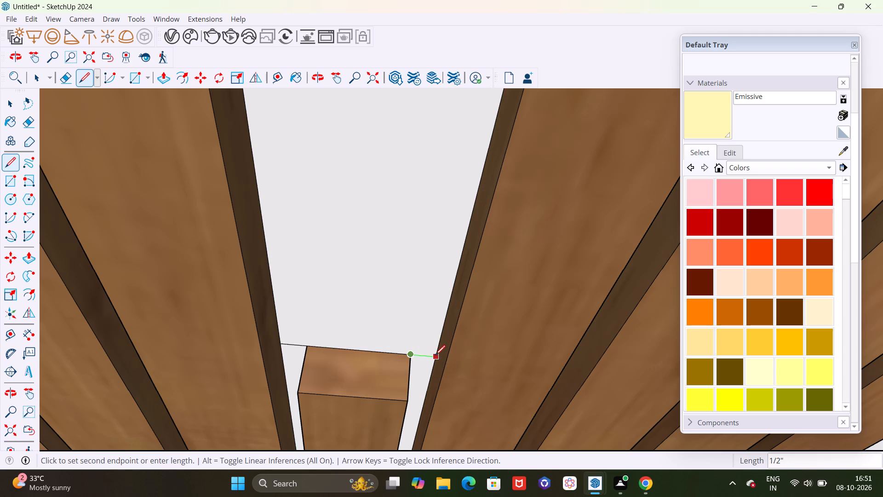
click(437, 355)
Draw 1/2" lines from both end corners of the twenty-seventh ceiling slat to the long twenty-sixth and twenty-eighth slats.
scroll(346, 332, down, 20)
scroll(346, 332, down, 2)
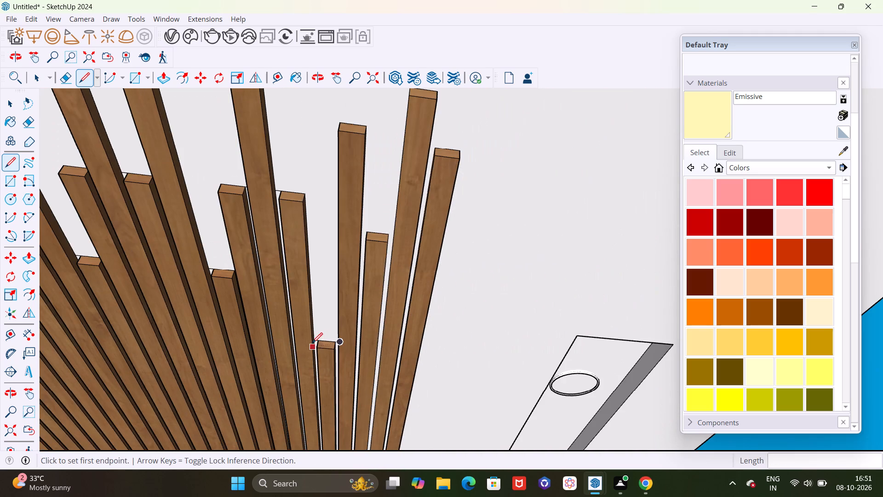
scroll(377, 239, up, 13)
click(359, 229)
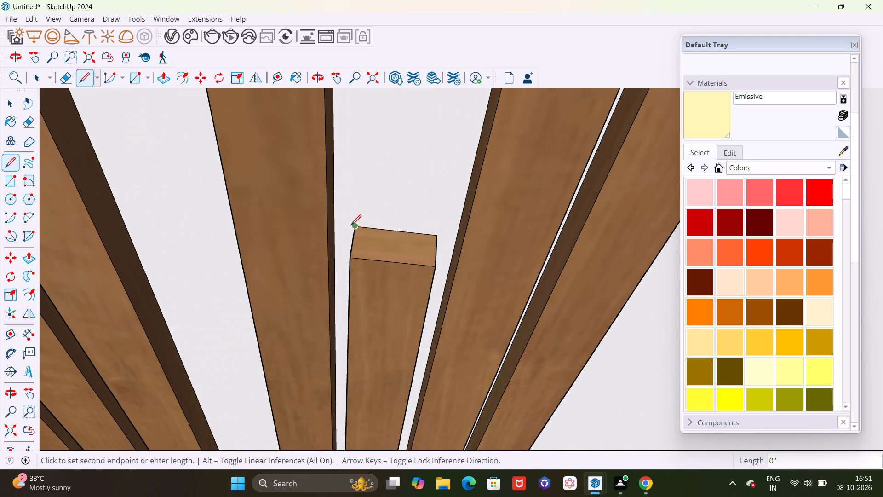
scroll(332, 221, up, 5)
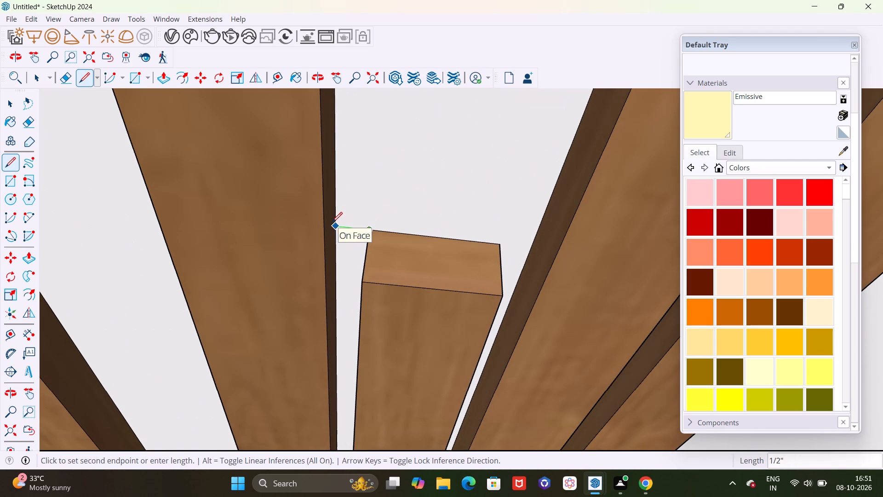
click(332, 222)
click(499, 244)
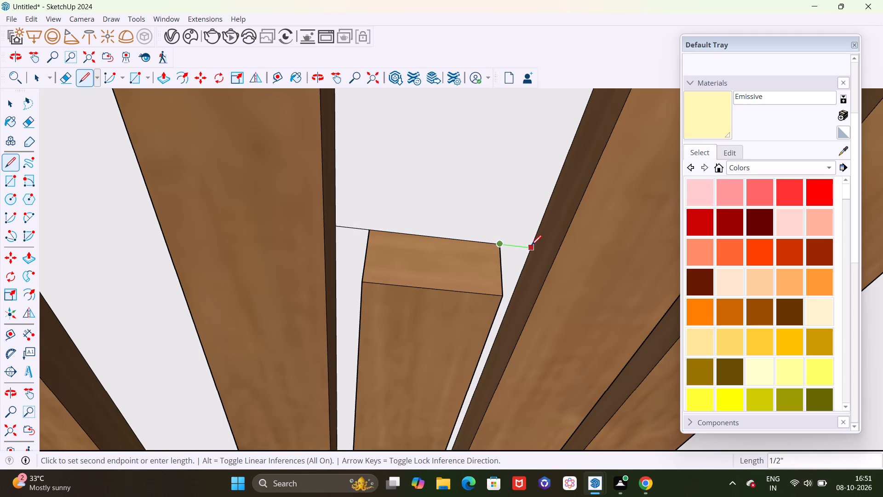
click(531, 245)
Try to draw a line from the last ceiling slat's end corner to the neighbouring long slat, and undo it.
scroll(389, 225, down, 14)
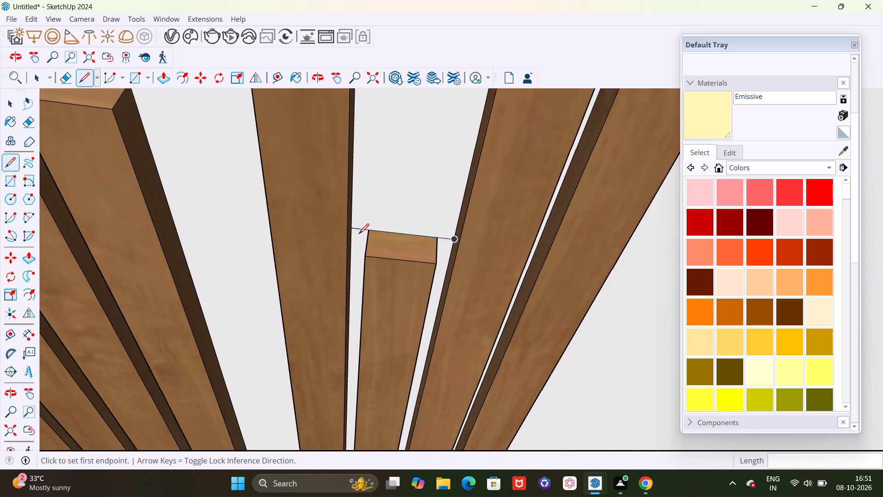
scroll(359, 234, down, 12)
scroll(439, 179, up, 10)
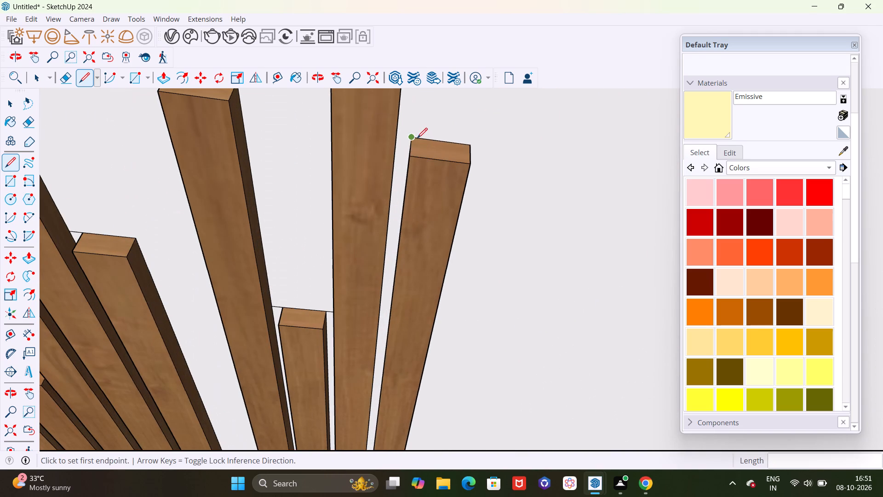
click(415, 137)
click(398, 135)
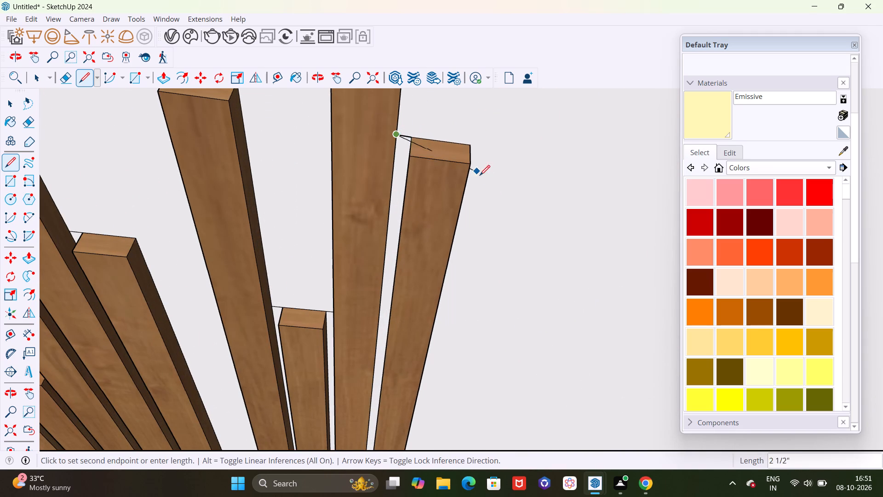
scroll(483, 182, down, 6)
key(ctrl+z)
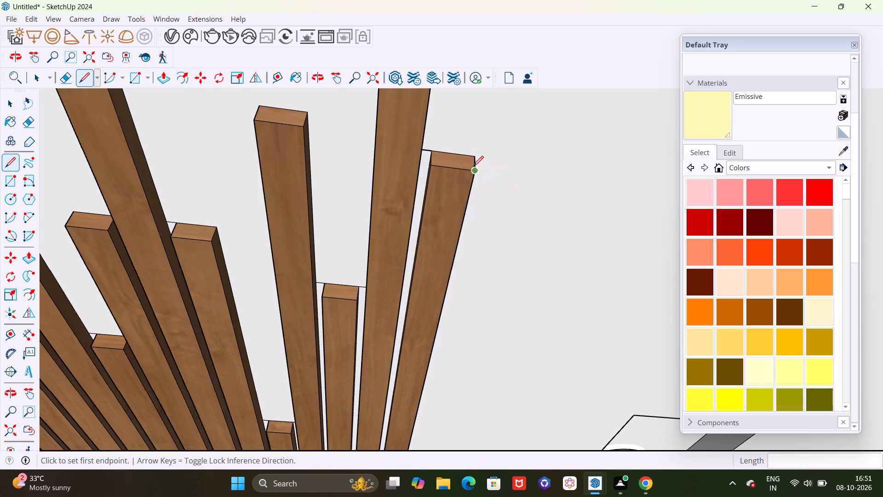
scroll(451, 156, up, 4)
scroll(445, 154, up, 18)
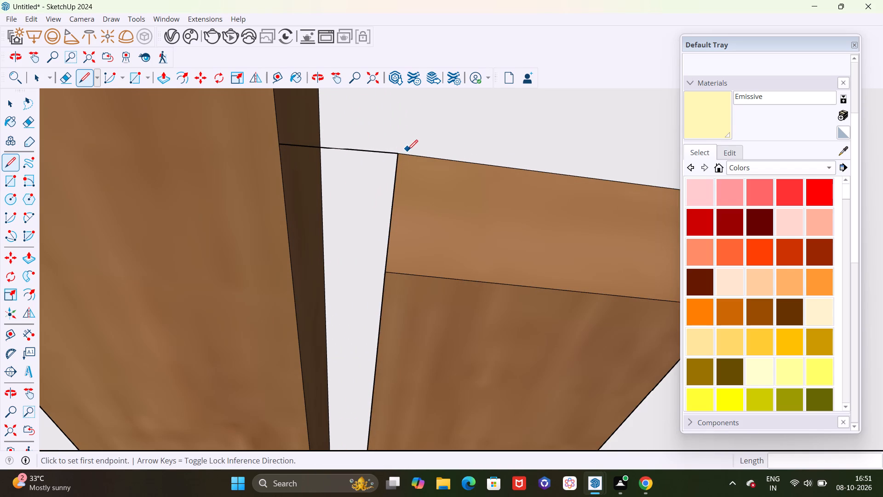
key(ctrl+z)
Draw a line from the last ceiling slat's inner end corner straight across the gap to the neighbouring long slat.
scroll(390, 154, up, 4)
click(404, 156)
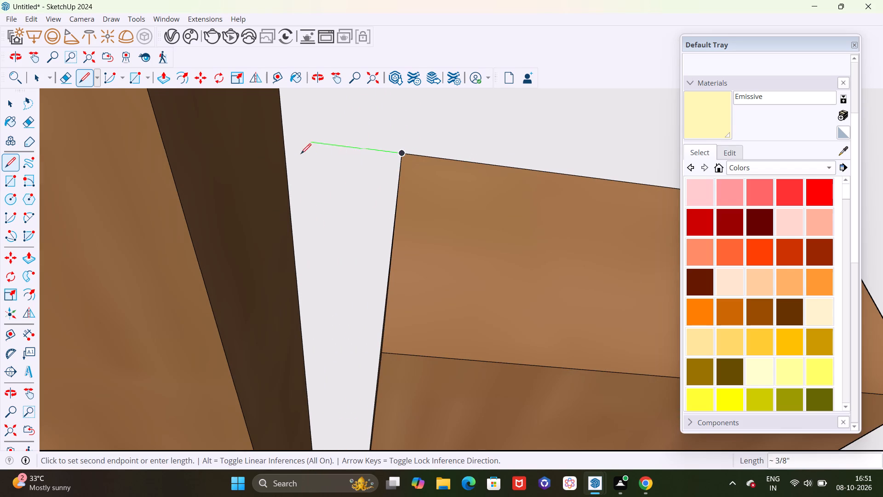
click(282, 137)
scroll(477, 192, down, 3)
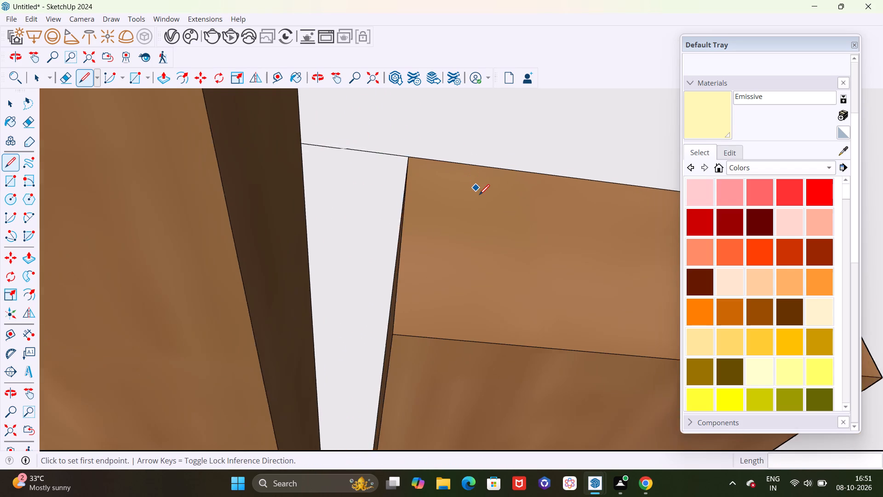
scroll(479, 195, down, 18)
key(space)
Check the Emissive material in the V-Ray Asset Editor, then return to the full wall and ceiling model.
scroll(480, 202, down, 18)
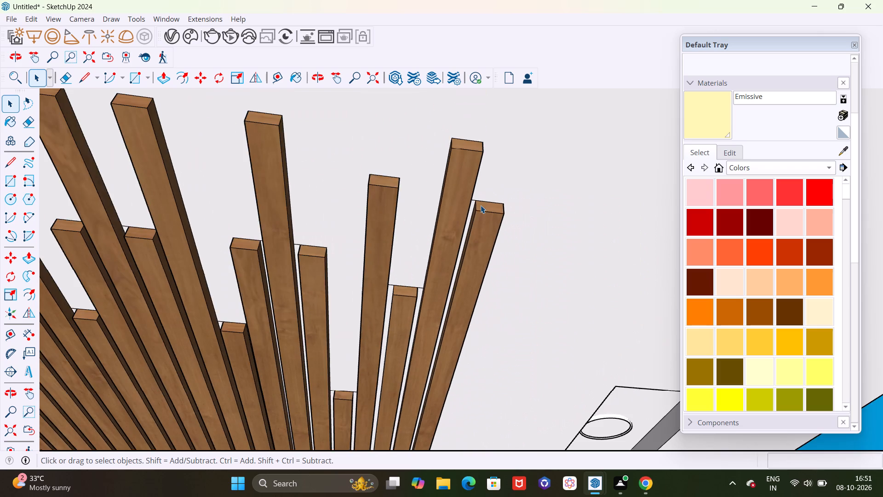
scroll(481, 205, down, 17)
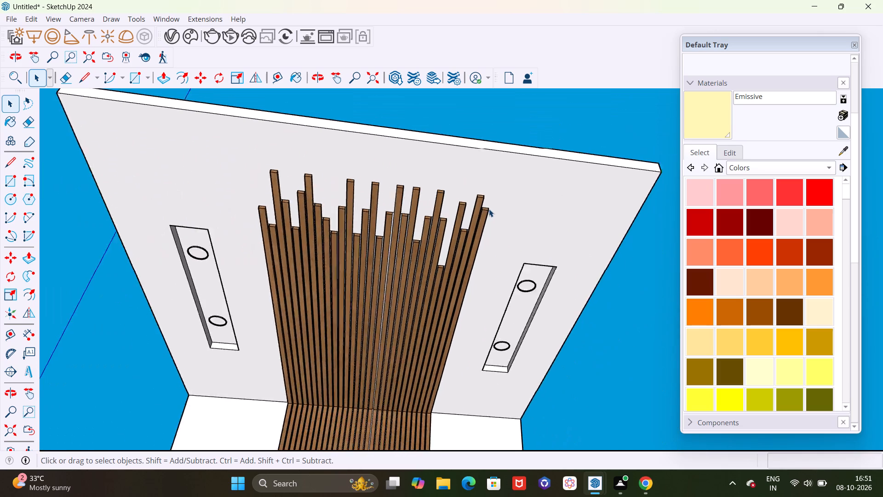
scroll(489, 209, down, 15)
middle_drag(455, 218, 435, 273)
scroll(443, 287, up, 7)
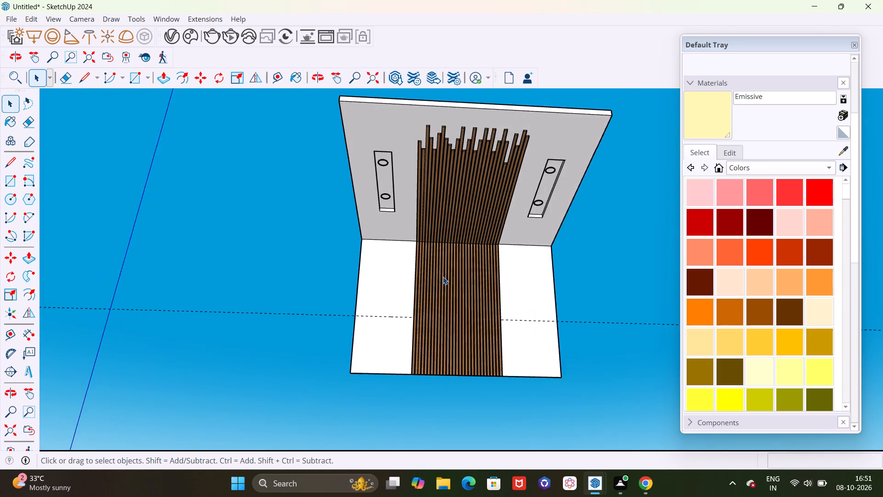
scroll(443, 277, up, 6)
middle_drag(428, 242, 422, 264)
click(167, 37)
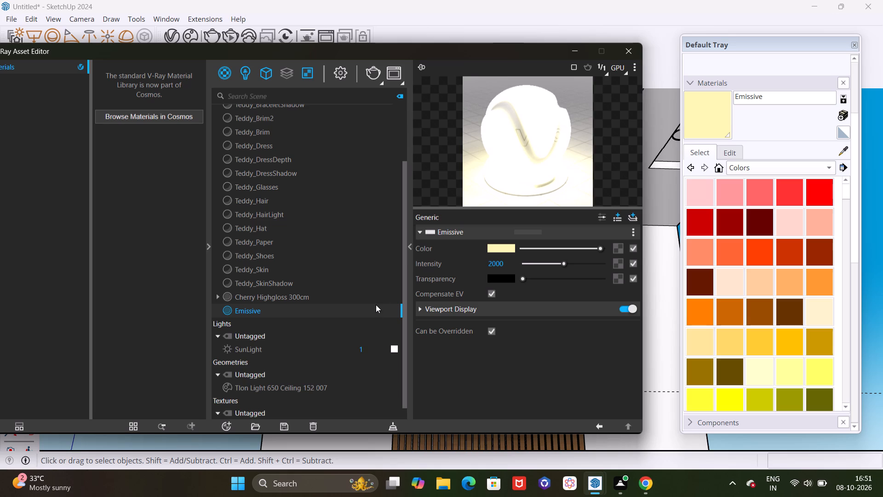
click(379, 311)
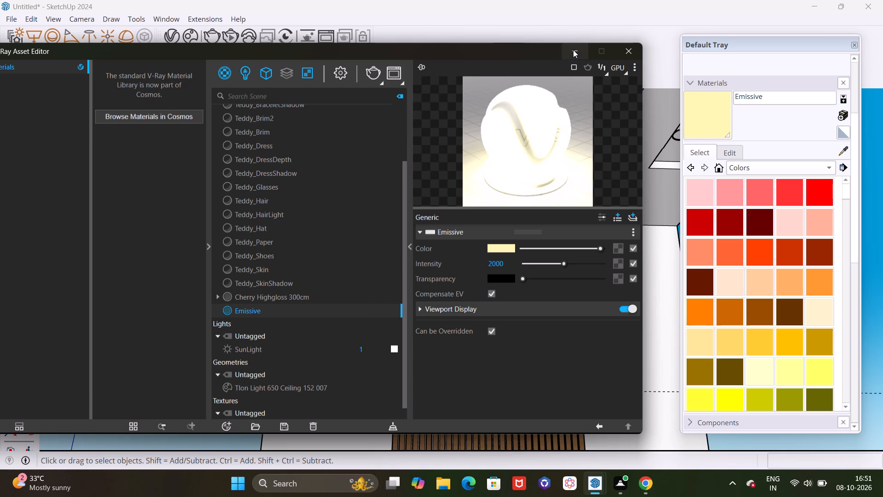
click(573, 50)
Paint the ceiling gap between the second and third slats with the Emissive material.
click(710, 107)
scroll(436, 227, down, 4)
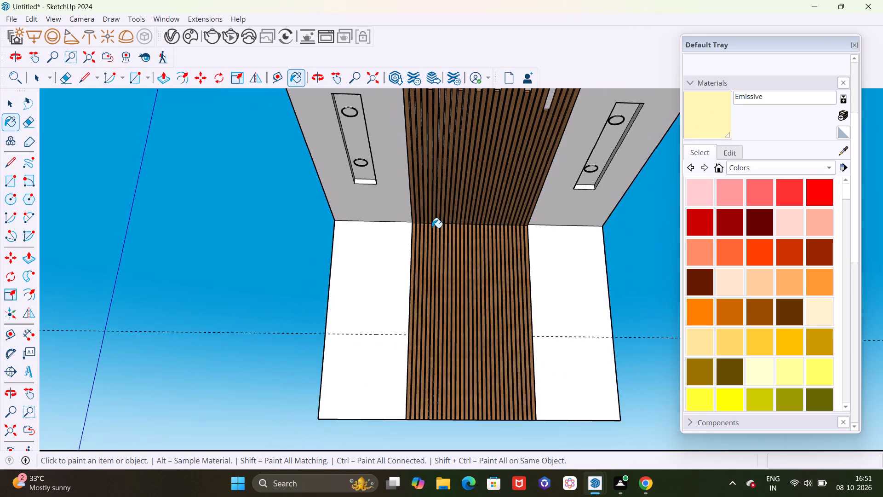
middle_drag(431, 233, 429, 297)
scroll(421, 321, up, 18)
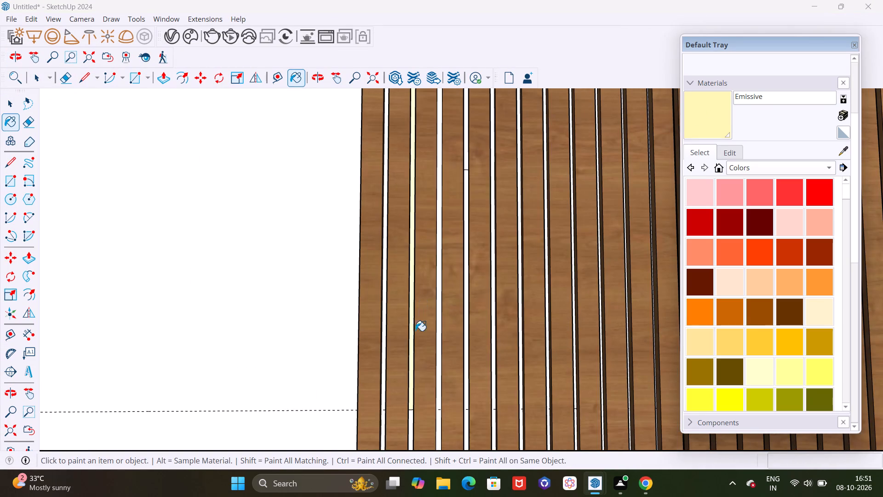
scroll(415, 338, down, 16)
middle_drag(414, 319, 416, 271)
scroll(432, 122, up, 3)
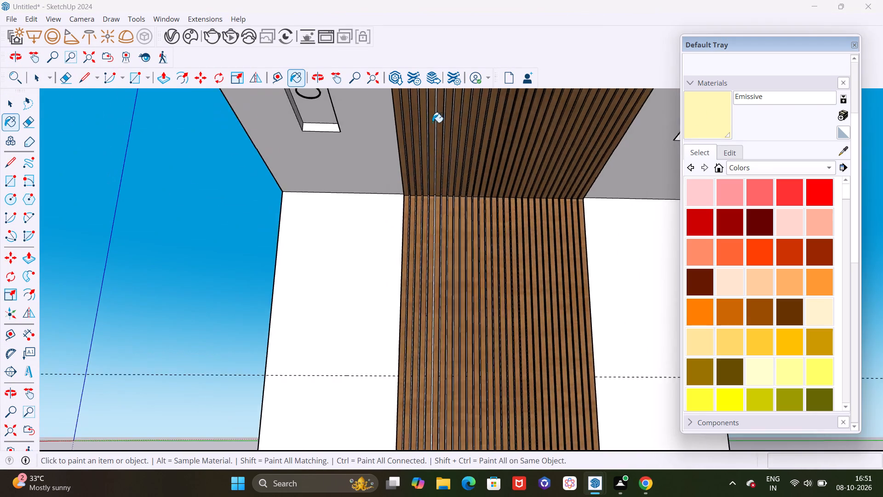
scroll(432, 122, up, 2)
scroll(412, 172, up, 20)
scroll(412, 172, up, 3)
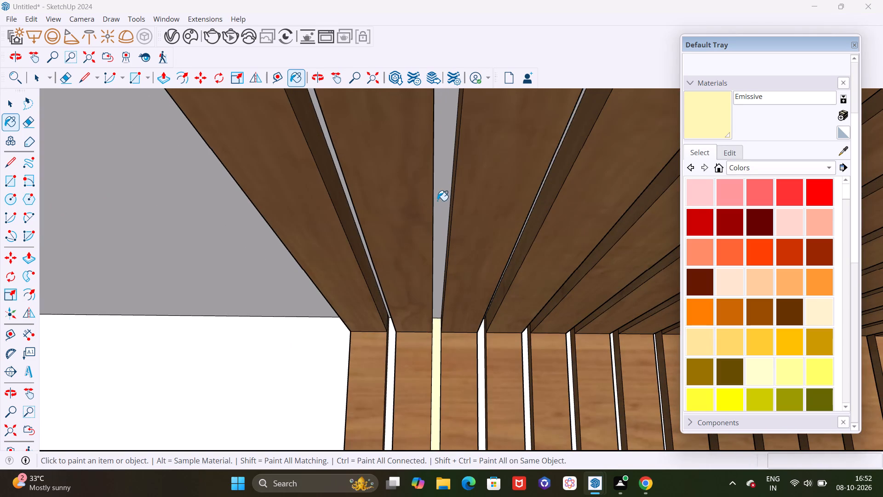
click(440, 197)
Paint the wall gap between the fourth and fifth slats, above its dividing line, with the Emissive material.
scroll(388, 227, down, 16)
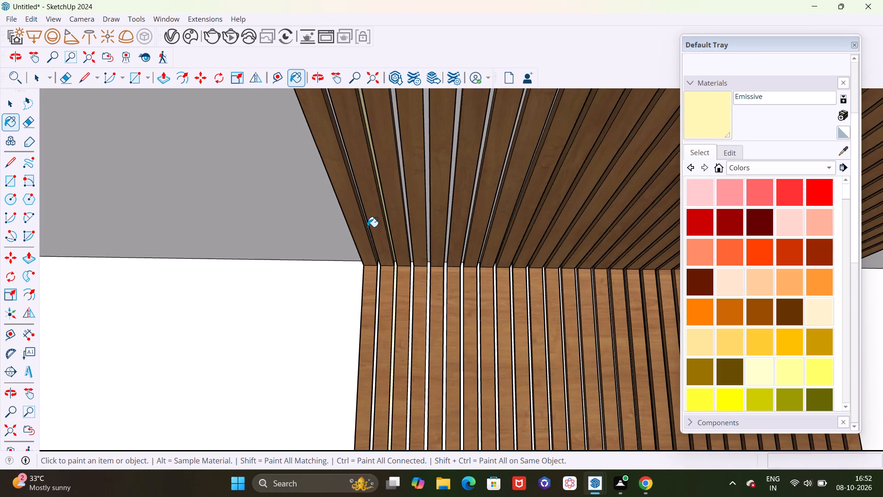
scroll(367, 227, down, 4)
scroll(408, 399, up, 5)
scroll(407, 342, down, 4)
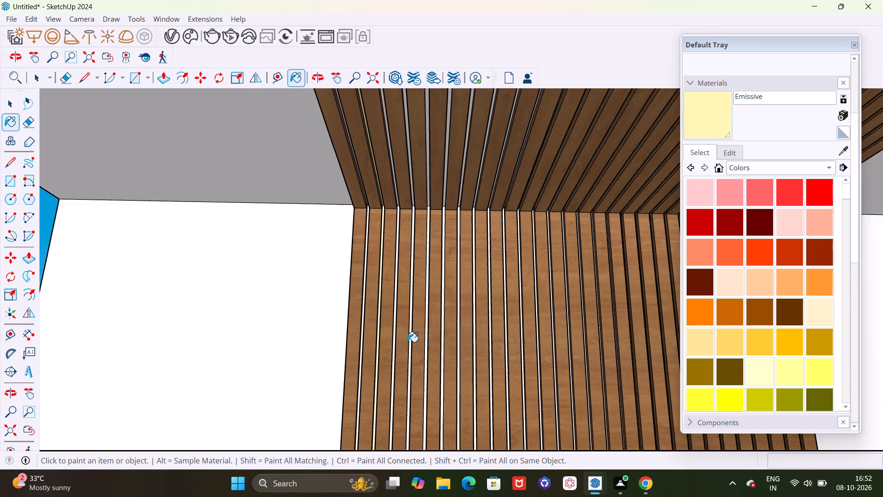
scroll(407, 342, down, 16)
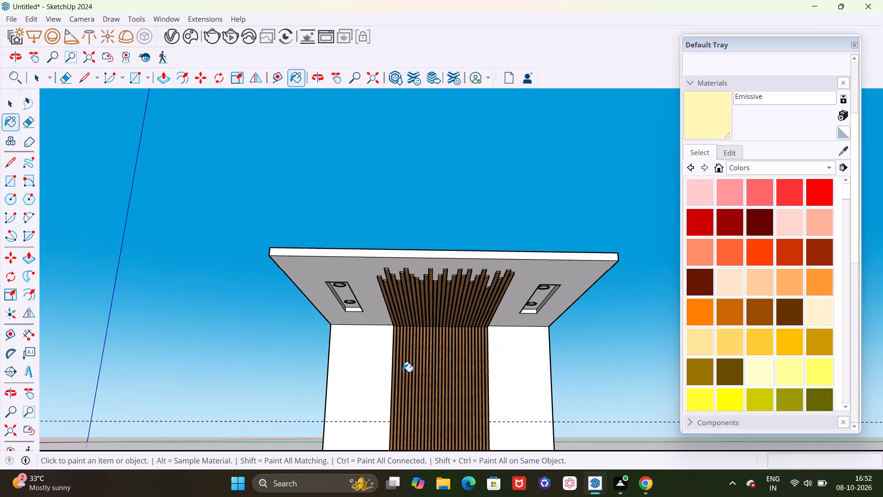
middle_drag(409, 381, 409, 397)
scroll(400, 412, up, 17)
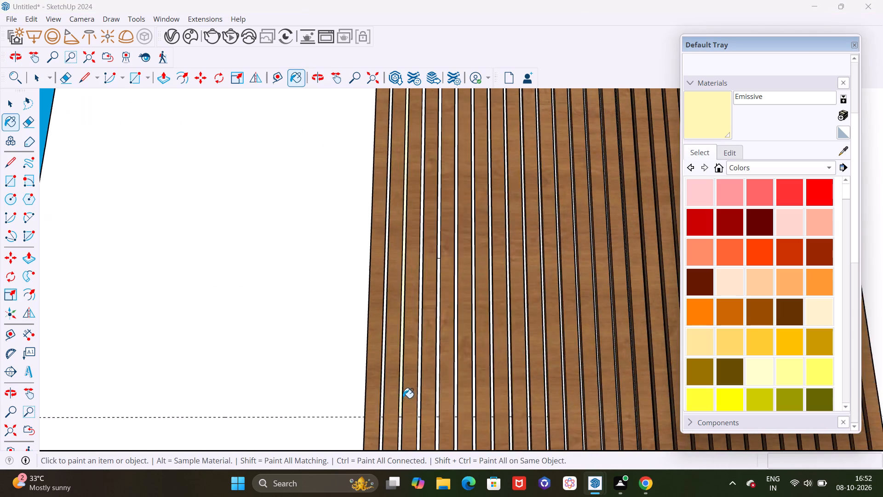
scroll(403, 398, up, 4)
scroll(414, 384, down, 4)
scroll(442, 235, up, 10)
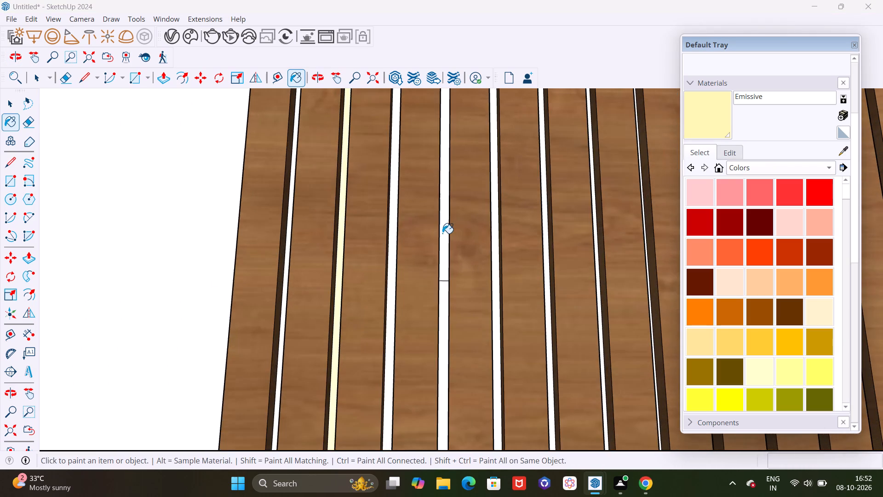
click(442, 233)
Paint the ceiling gap between the fourth and fifth slats with the Emissive material.
scroll(441, 244, down, 20)
scroll(441, 244, down, 4)
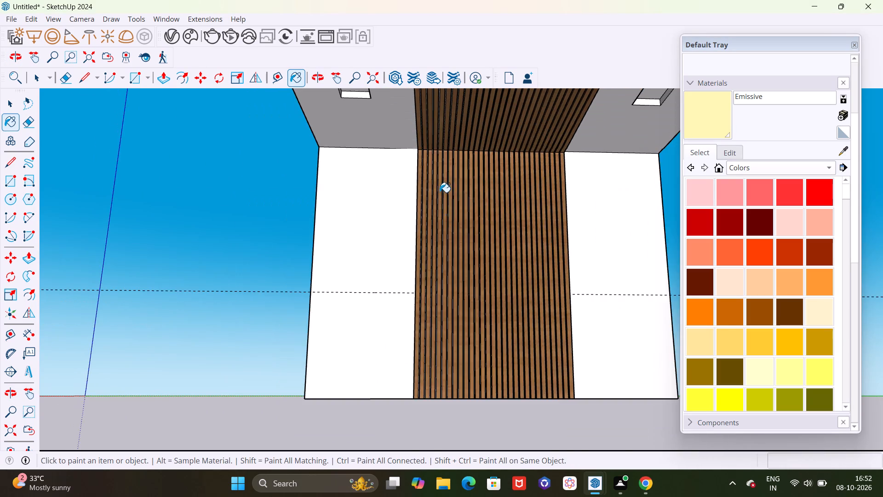
scroll(439, 173, up, 5)
scroll(444, 113, up, 20)
scroll(444, 113, up, 8)
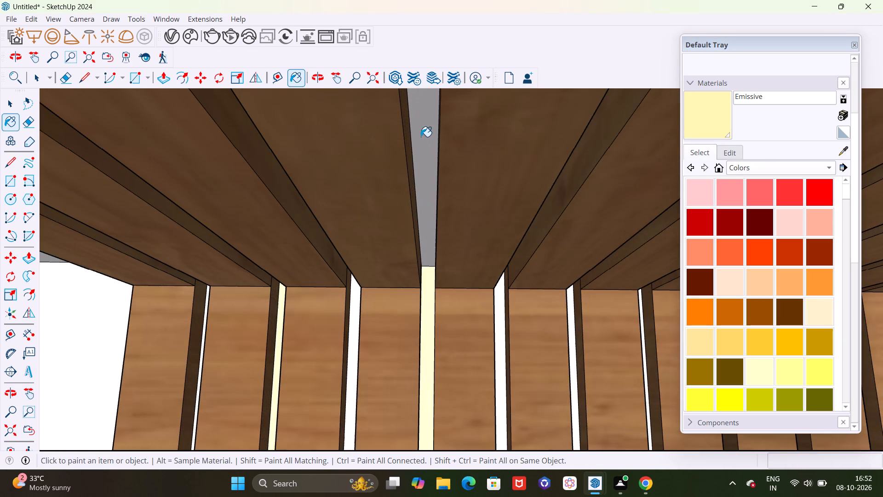
click(421, 136)
Paint the wall gap between the eighth and ninth slats, above its dividing line, with the Emissive material.
scroll(421, 142, down, 11)
scroll(404, 184, down, 5)
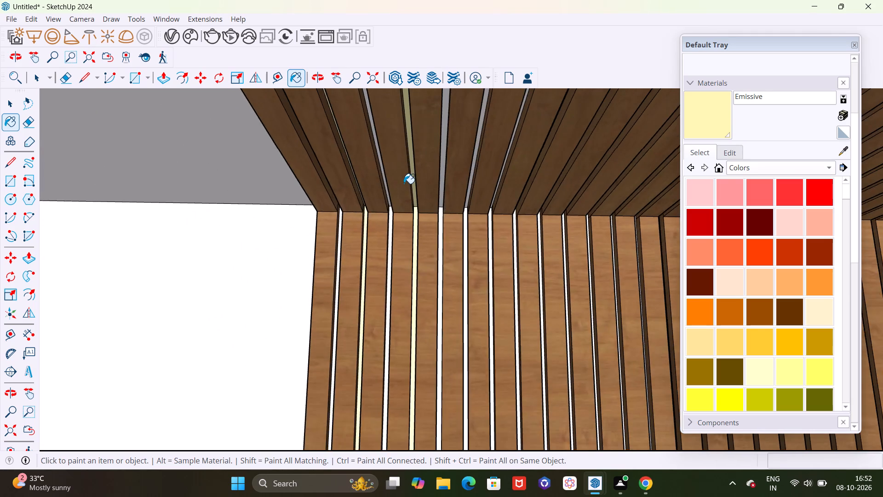
scroll(404, 184, down, 15)
scroll(414, 359, up, 10)
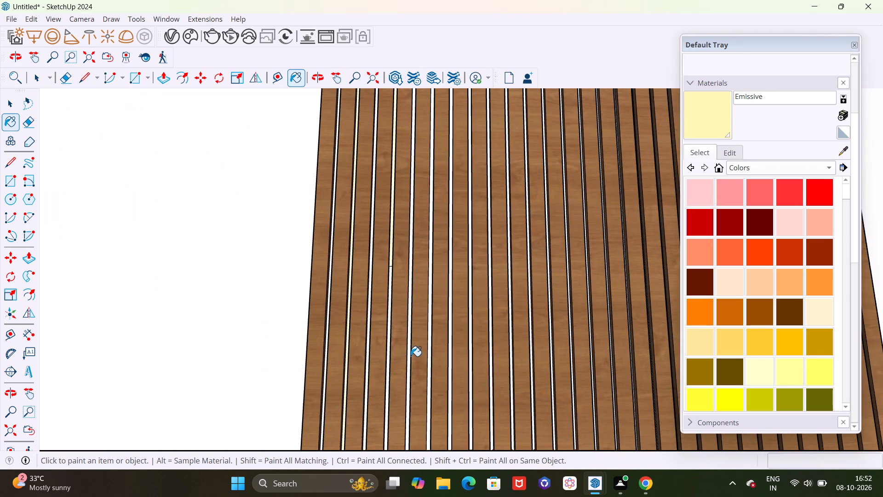
scroll(409, 288, down, 5)
scroll(412, 229, down, 4)
middle_drag(413, 229, 408, 263)
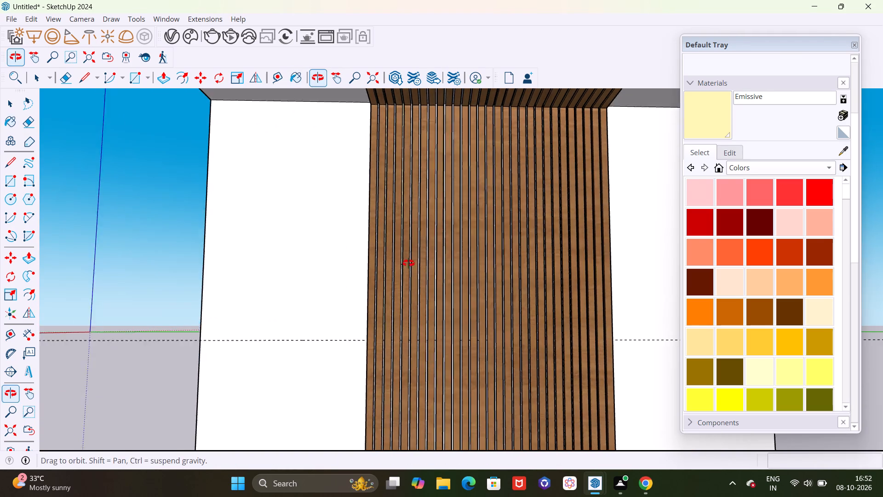
middle_drag(408, 263, 408, 265)
scroll(406, 375, up, 5)
scroll(403, 334, up, 11)
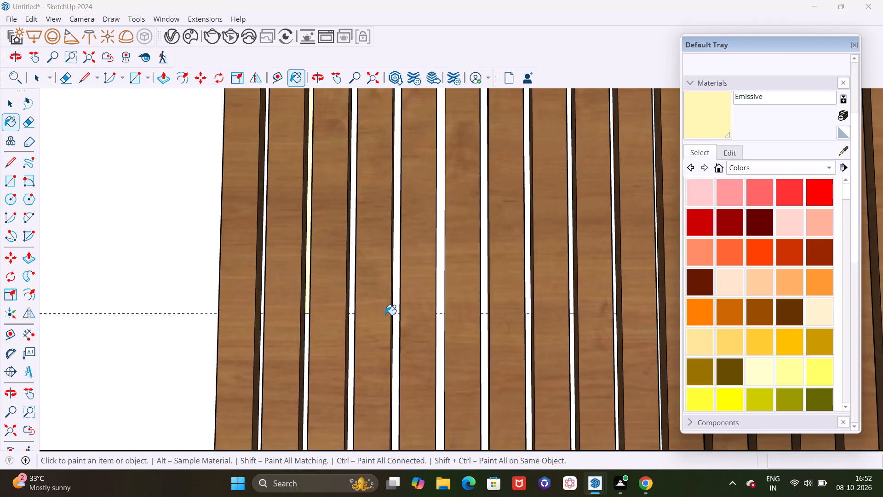
scroll(386, 320, down, 11)
scroll(483, 328, up, 5)
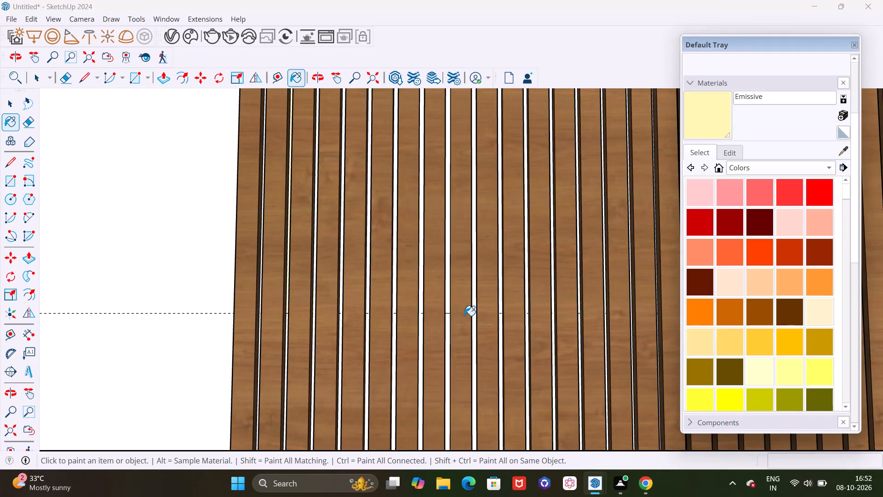
scroll(453, 312, up, 14)
click(445, 286)
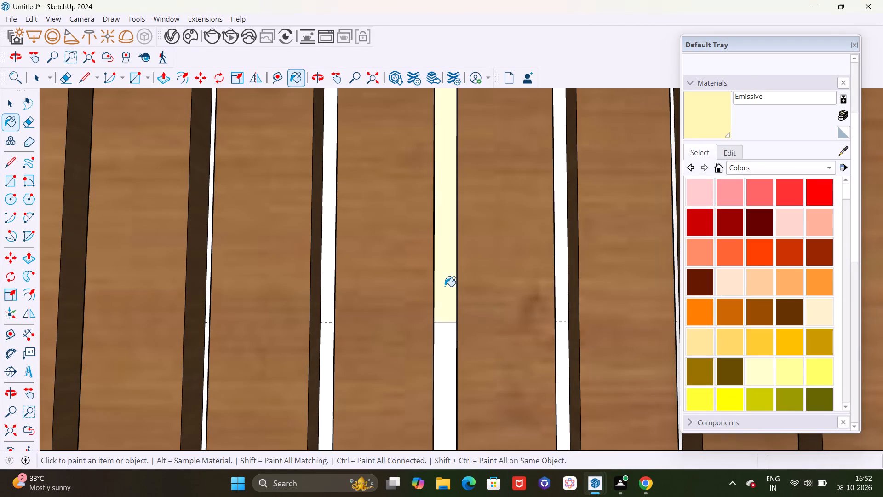
Paint the ceiling gap between the eighth and ninth slats with the Emissive material.
scroll(443, 303, down, 20)
scroll(443, 303, down, 12)
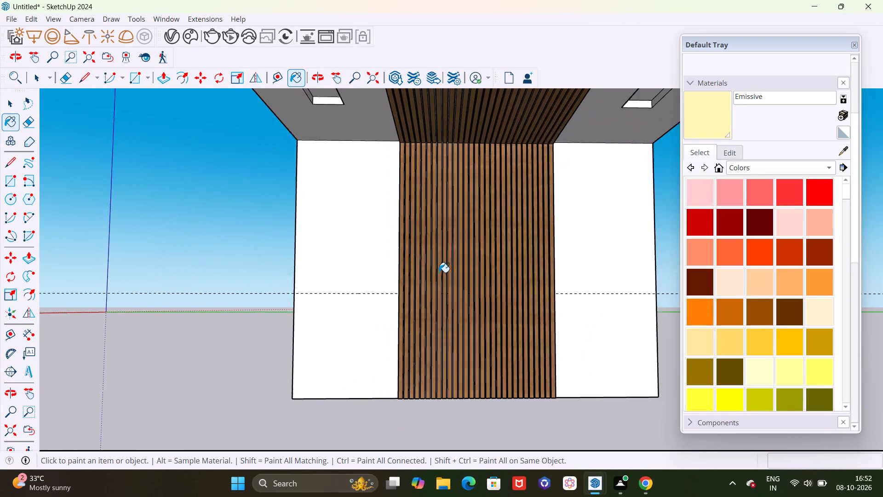
scroll(439, 272, down, 1)
scroll(447, 195, up, 4)
scroll(438, 156, up, 20)
scroll(438, 156, up, 2)
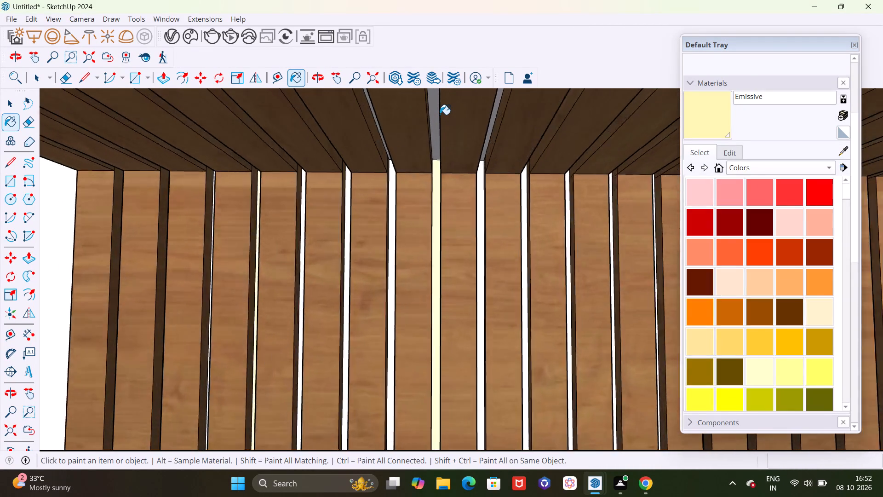
scroll(440, 115, up, 13)
click(433, 122)
Draw a dividing line about 1/2" long across the wall gap between the eleventh and twelfth slats.
scroll(421, 147, down, 10)
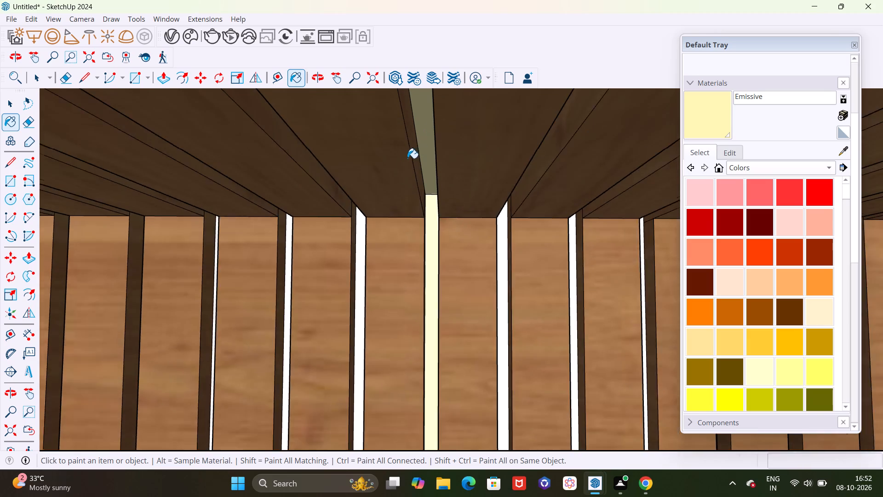
scroll(407, 158, down, 11)
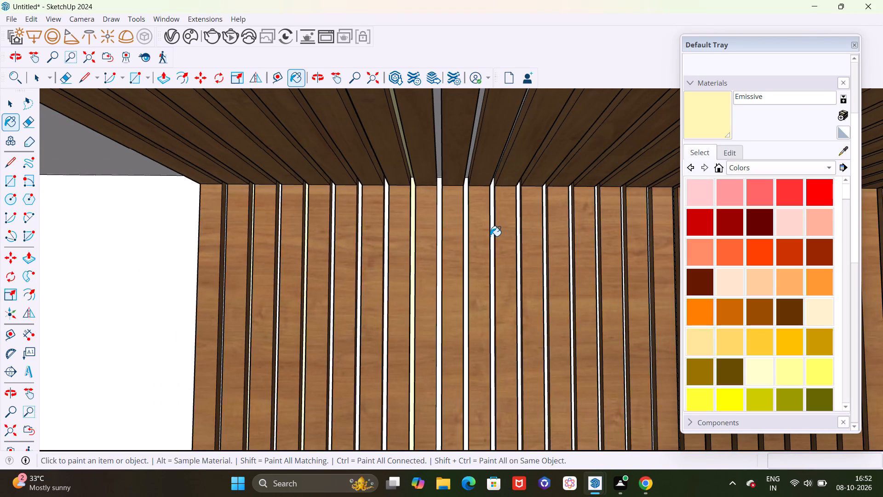
scroll(482, 240, down, 4)
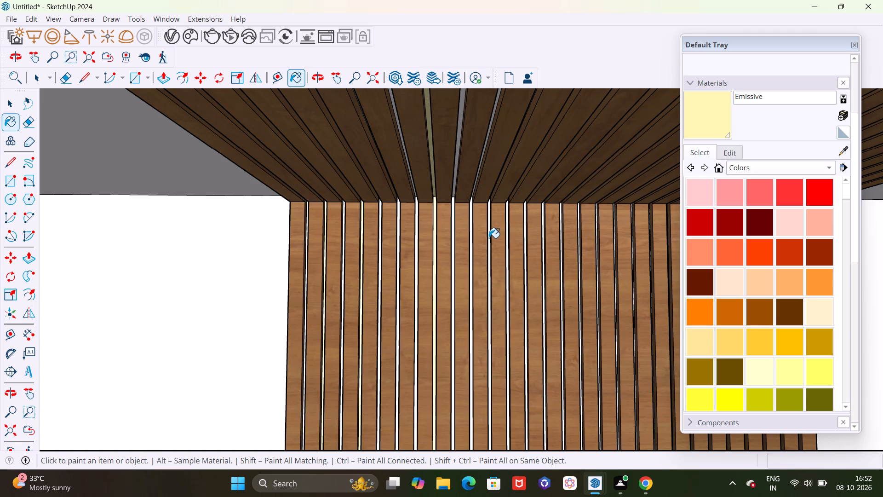
scroll(489, 238, down, 4)
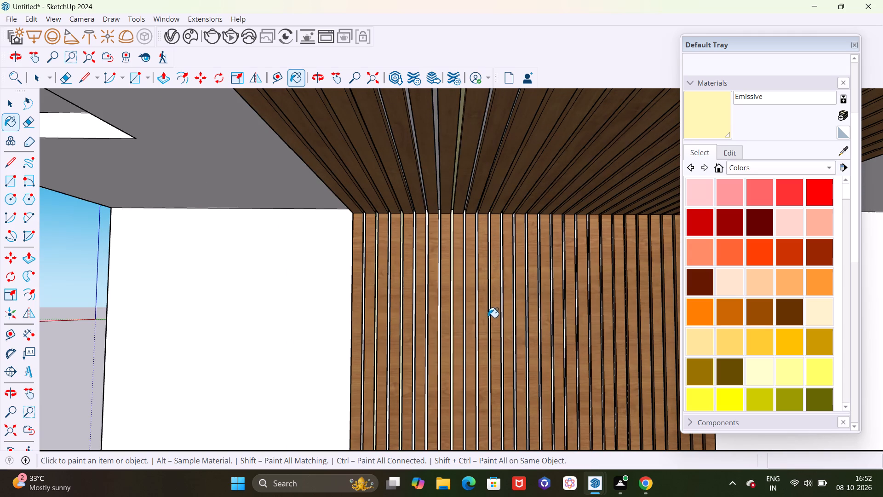
scroll(491, 389, up, 4)
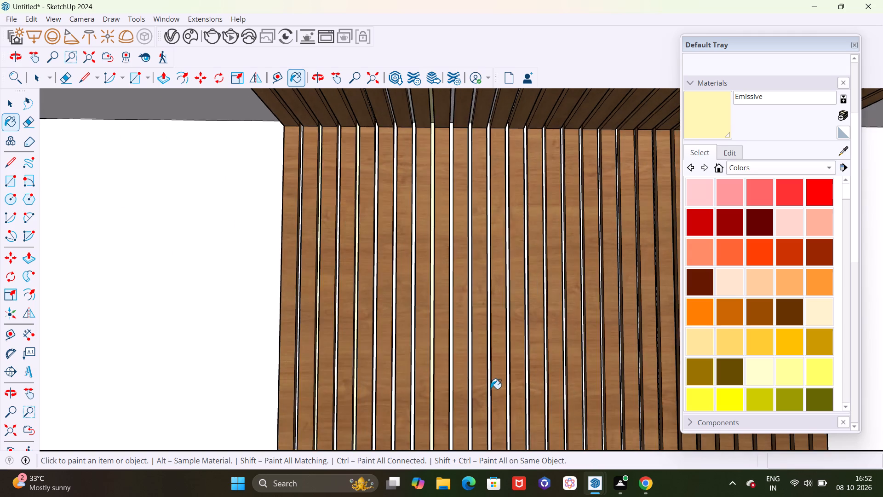
scroll(491, 389, up, 4)
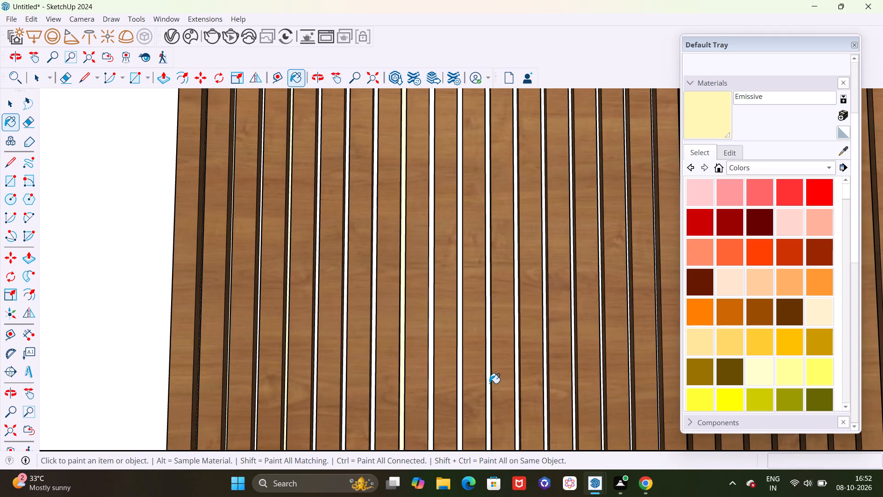
scroll(488, 376, down, 18)
scroll(488, 372, down, 3)
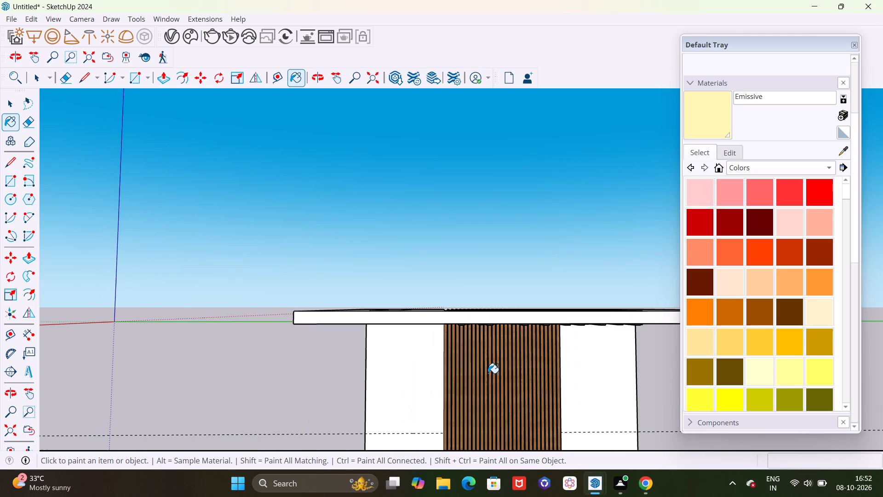
scroll(488, 376, up, 6)
scroll(487, 378, down, 4)
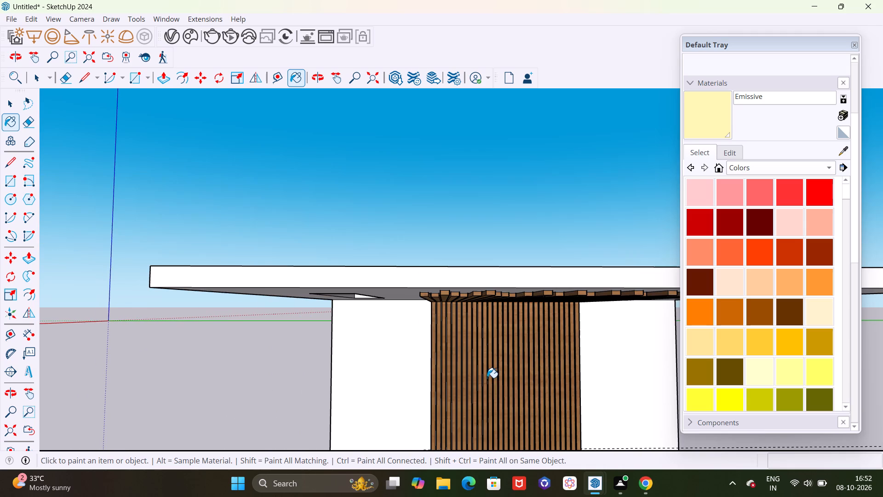
scroll(487, 401, up, 14)
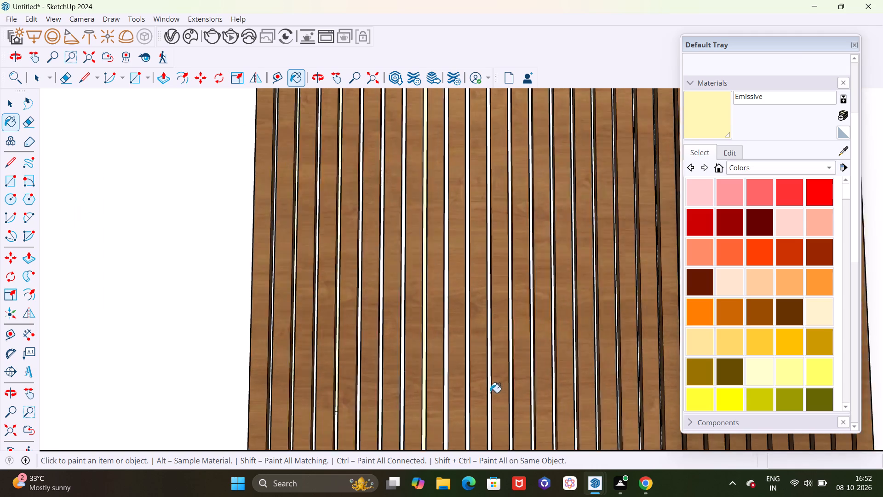
scroll(490, 393, up, 2)
scroll(488, 374, up, 20)
scroll(488, 374, up, 3)
middle_drag(478, 336, 446, 347)
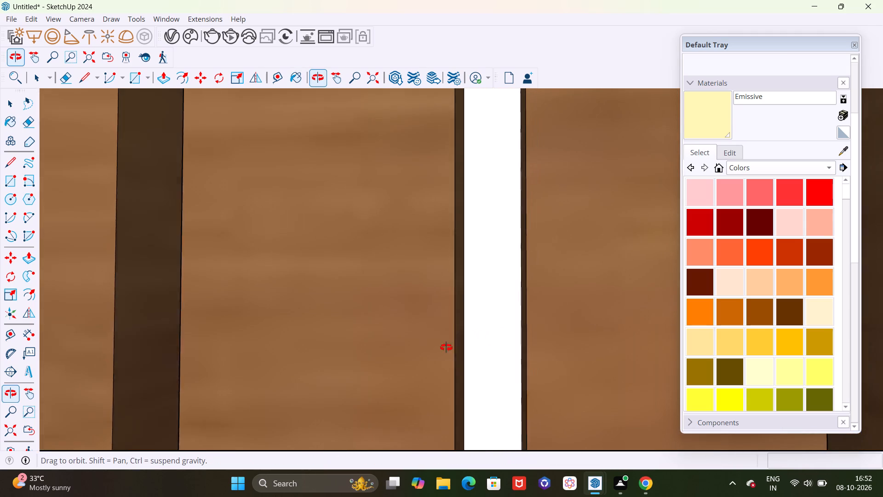
middle_drag(446, 347, 436, 351)
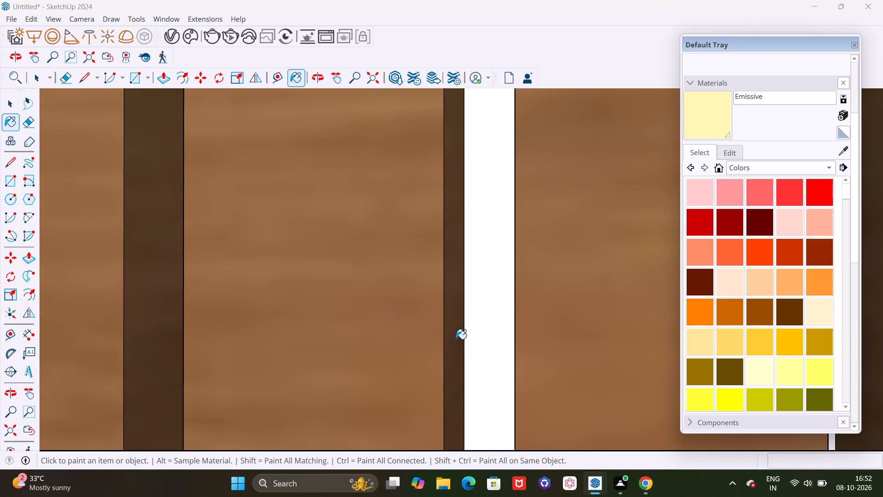
key(l)
click(466, 314)
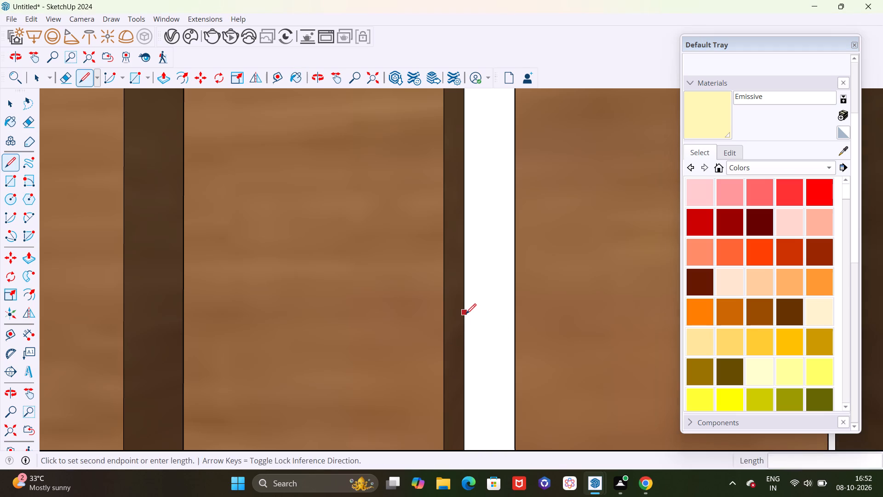
middle_drag(466, 314, 516, 319)
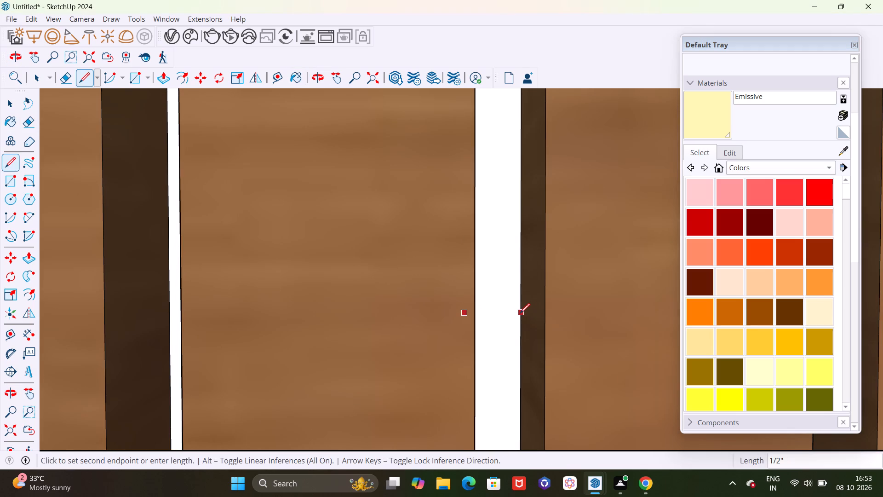
click(520, 313)
Paint the wall gap between the eleventh and twelfth slats, above the dividing line, with the Emissive material.
scroll(480, 296, down, 8)
middle_drag(495, 318, 464, 323)
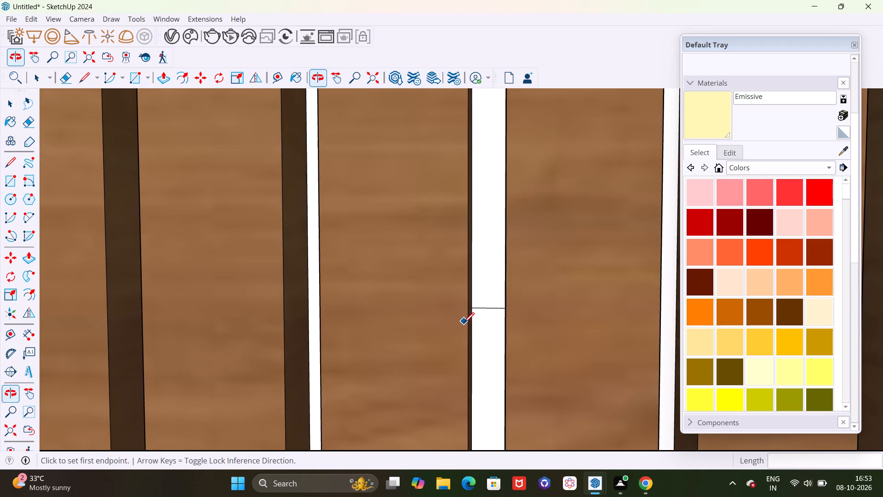
scroll(464, 320, down, 18)
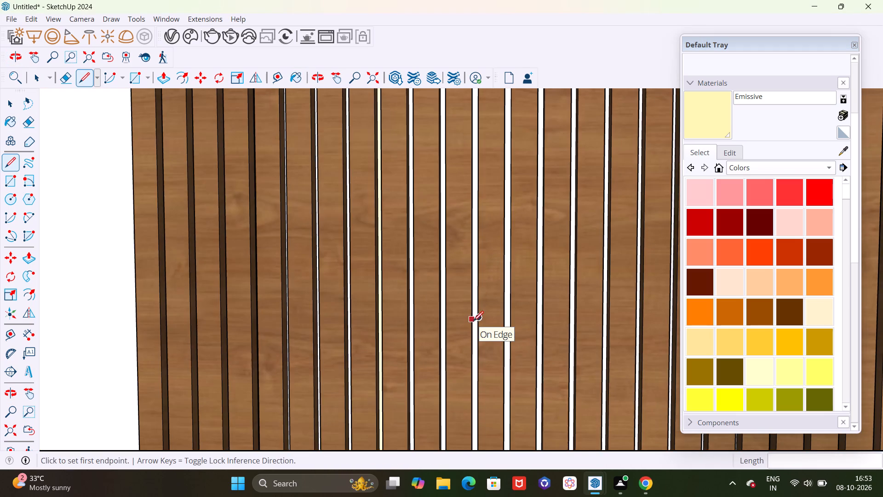
scroll(474, 311, up, 14)
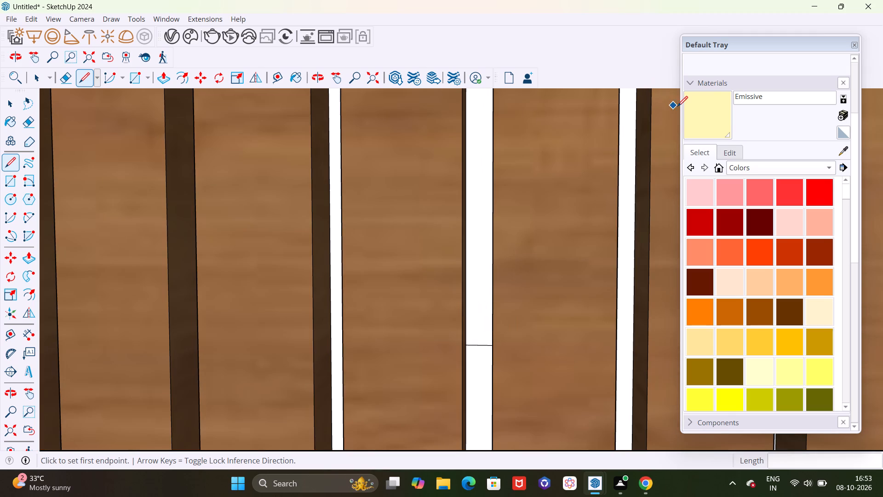
click(701, 107)
click(482, 240)
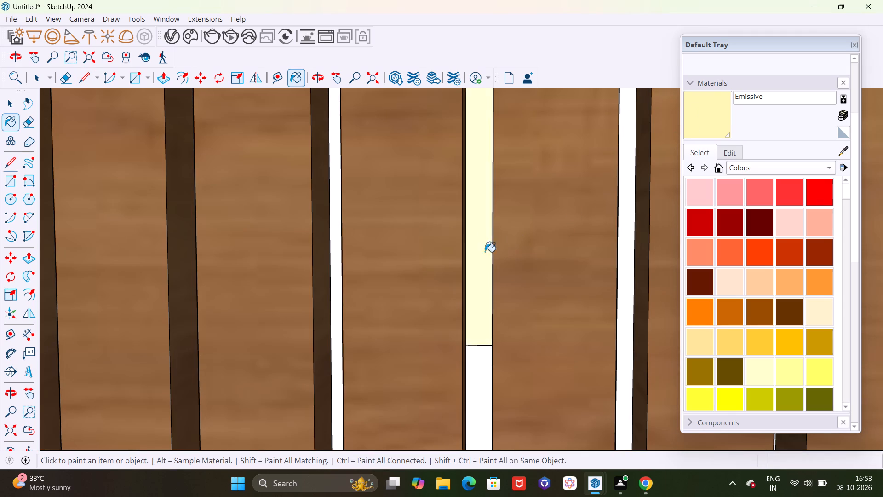
Paint the ceiling gap between the eleventh and twelfth slats with the Emissive material.
scroll(484, 268, down, 20)
scroll(484, 268, down, 11)
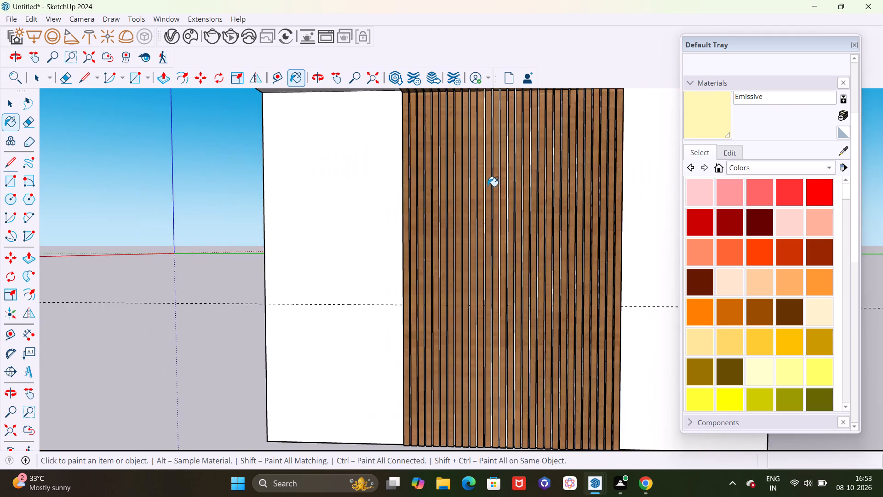
scroll(488, 172, down, 4)
scroll(485, 120, up, 20)
scroll(485, 120, up, 6)
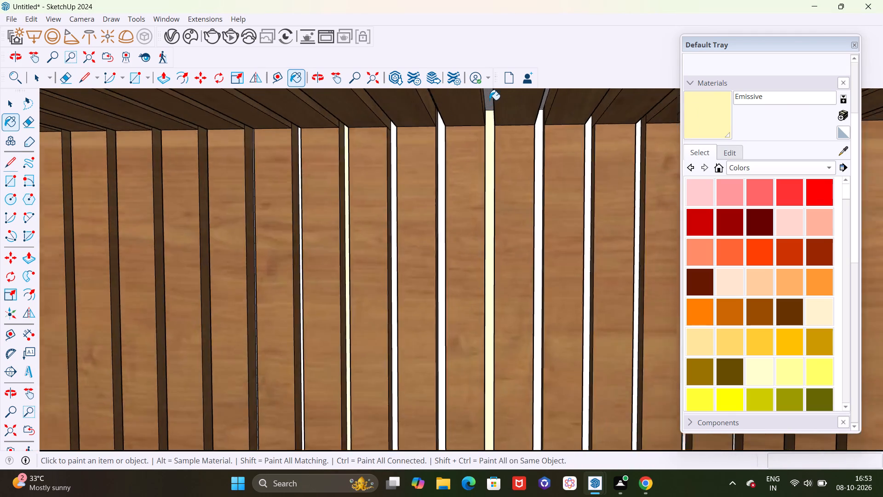
scroll(489, 100, up, 2)
click(490, 100)
Draw a dividing line about 1/2" long across the wall gap between the fifteenth and sixteenth slats.
scroll(474, 156, down, 10)
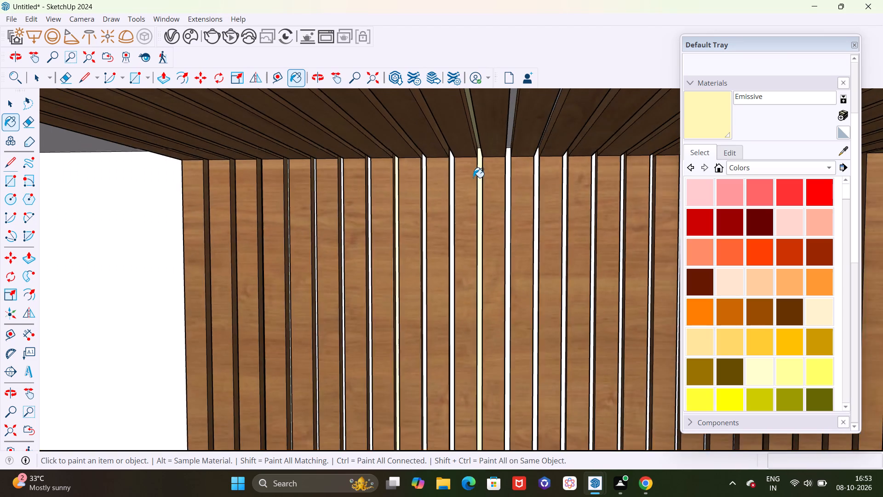
scroll(473, 178, down, 3)
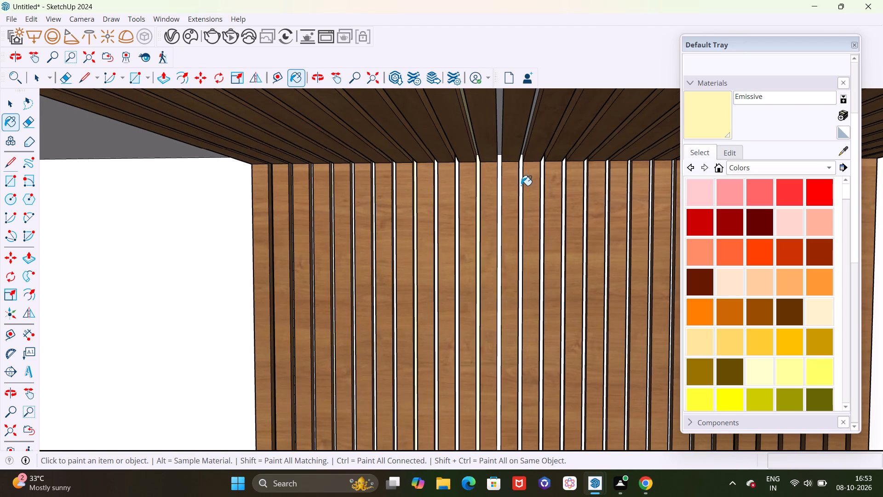
scroll(563, 203, down, 4)
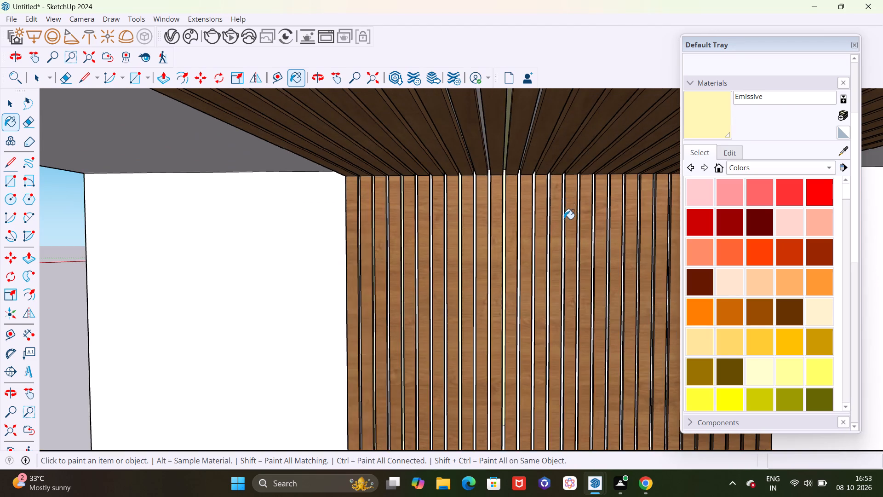
scroll(564, 228, down, 3)
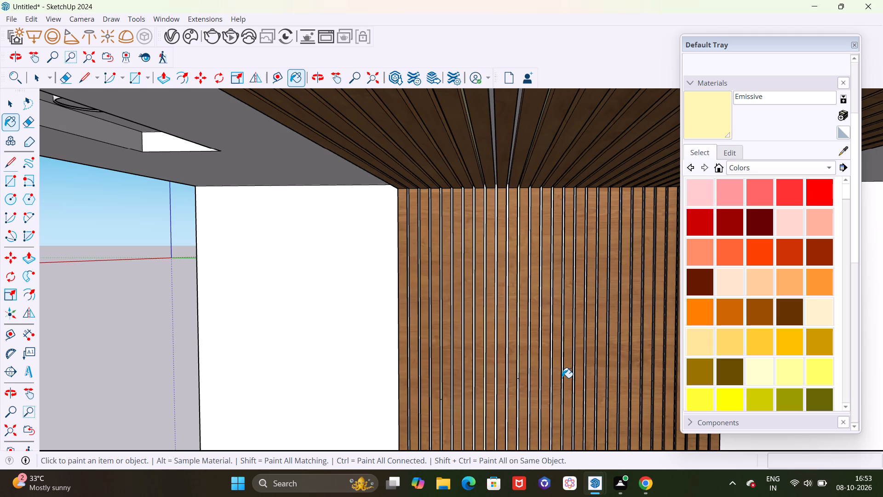
scroll(562, 378, up, 13)
scroll(562, 376, up, 9)
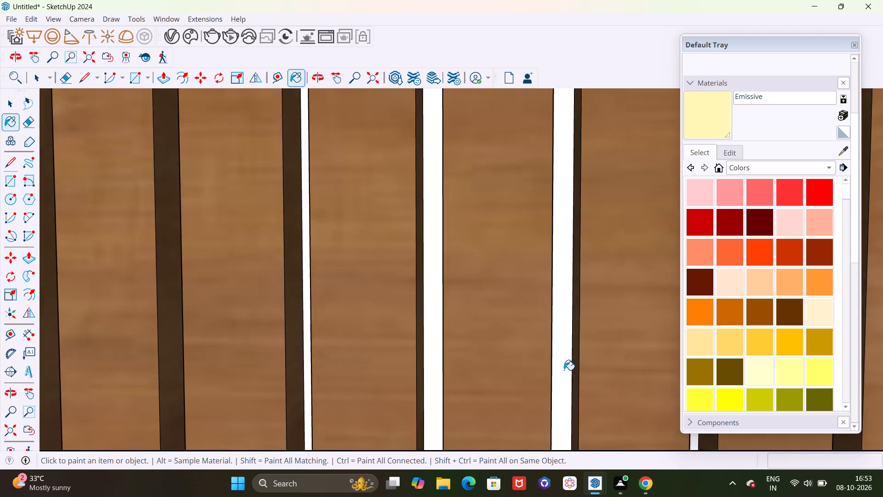
scroll(564, 370, up, 9)
middle_drag(564, 368, 533, 372)
scroll(533, 369, up, 9)
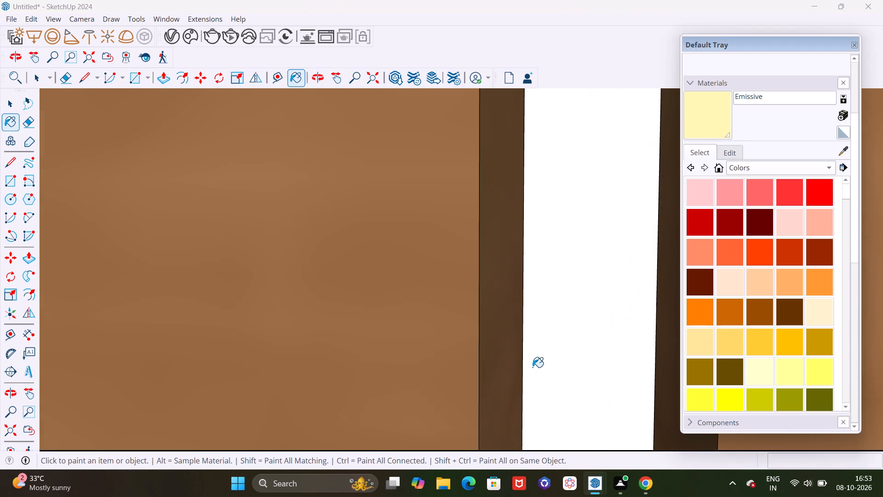
key(l)
click(521, 343)
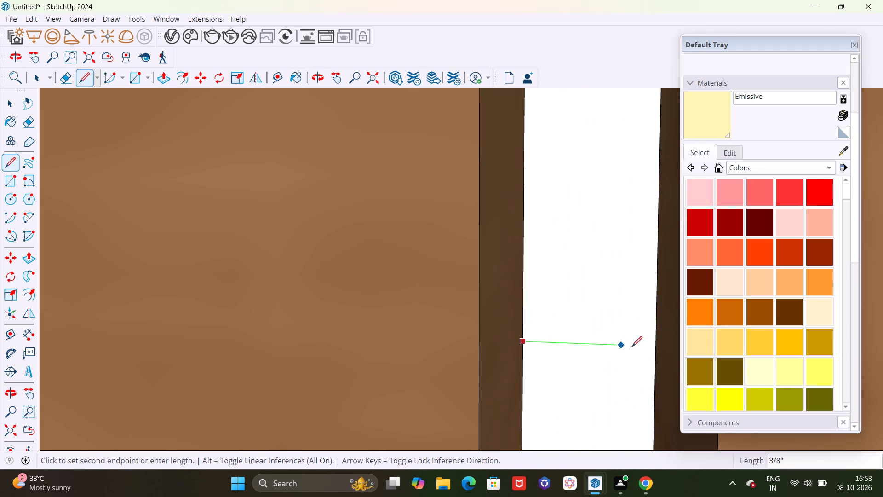
click(658, 347)
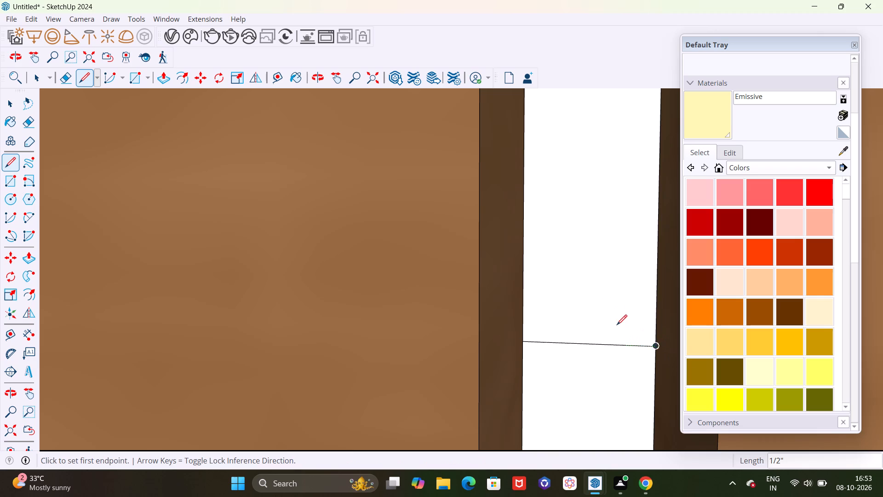
Paint the wall gap between the fifteenth and sixteenth slats, above the dividing line, with the Emissive material.
scroll(591, 304, down, 4)
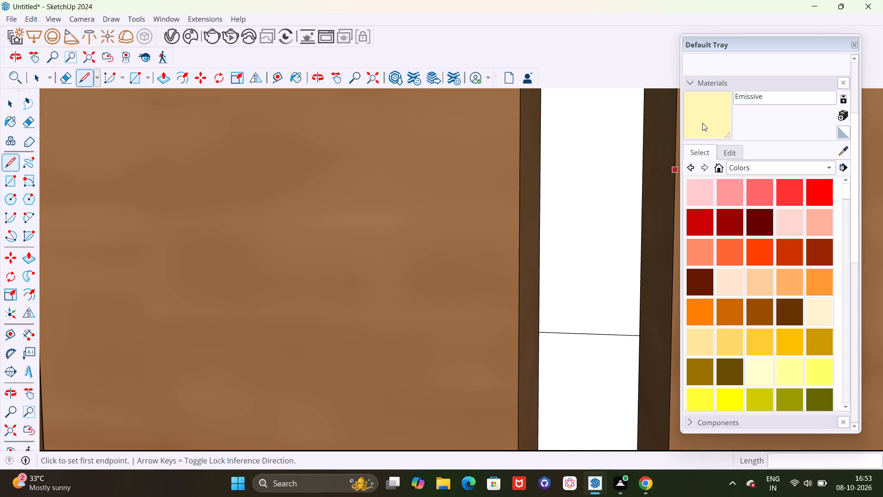
click(704, 119)
click(610, 219)
scroll(576, 300, down, 8)
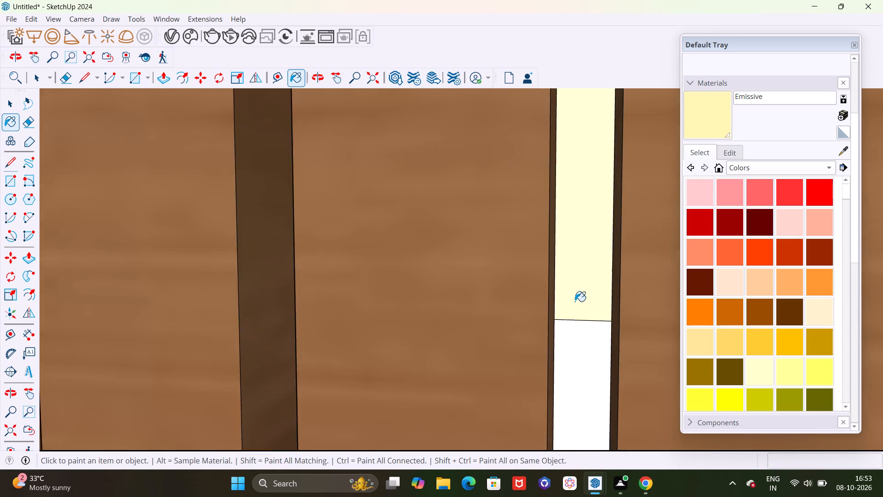
Paint the ceiling gap between the fifteenth and sixteenth slats with the Emissive material.
scroll(575, 301, down, 20)
scroll(575, 301, down, 15)
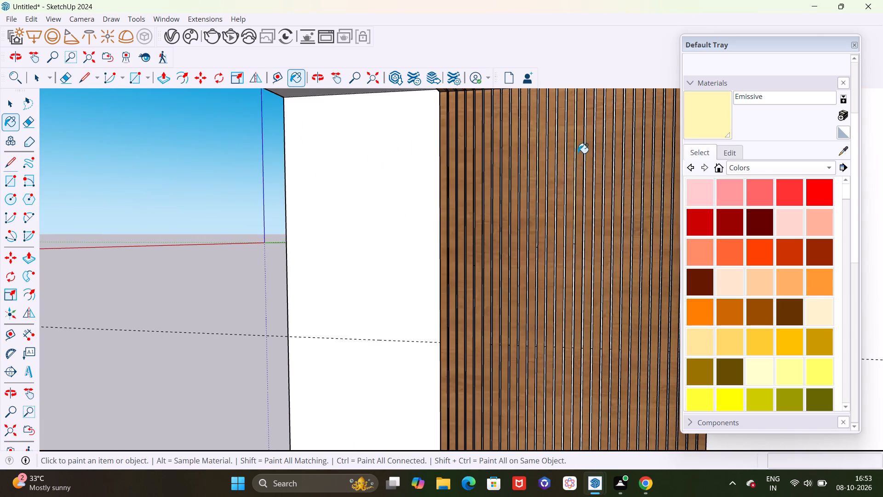
scroll(573, 156, down, 5)
scroll(573, 111, up, 16)
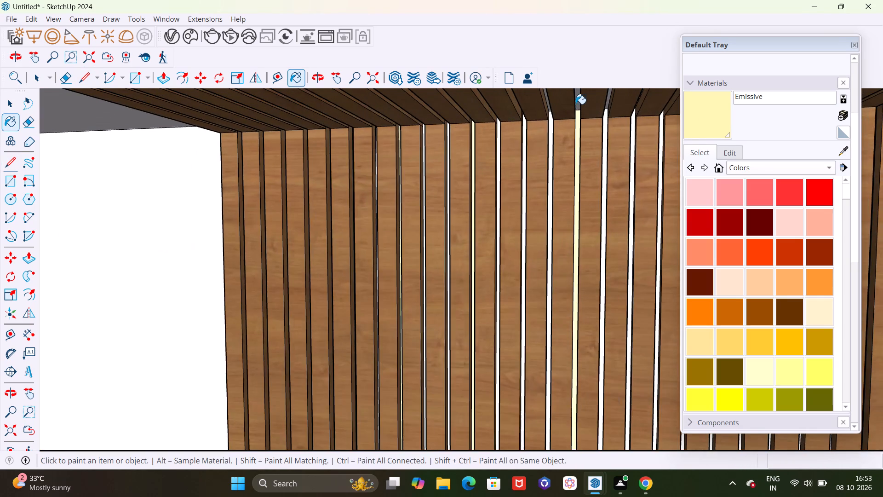
scroll(577, 101, up, 18)
click(579, 106)
scroll(496, 171, down, 20)
scroll(496, 171, down, 4)
Draw a dividing line about 1/2" long across the wall gap between the nineteenth and twentieth slats.
scroll(459, 259, up, 5)
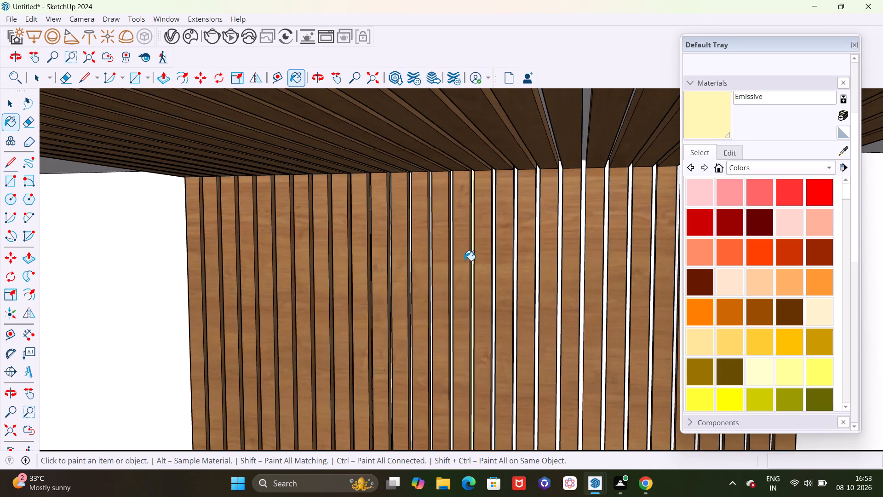
scroll(450, 241, down, 3)
scroll(476, 248, up, 4)
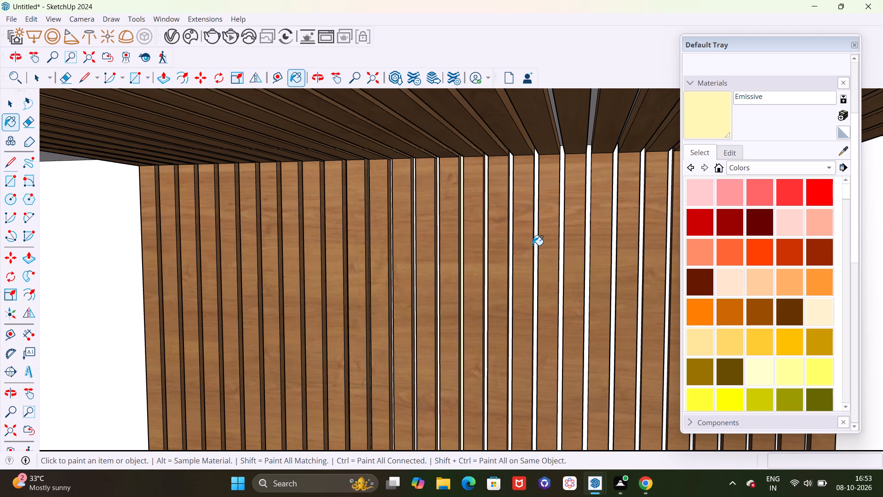
scroll(560, 254, up, 1)
scroll(560, 245, down, 8)
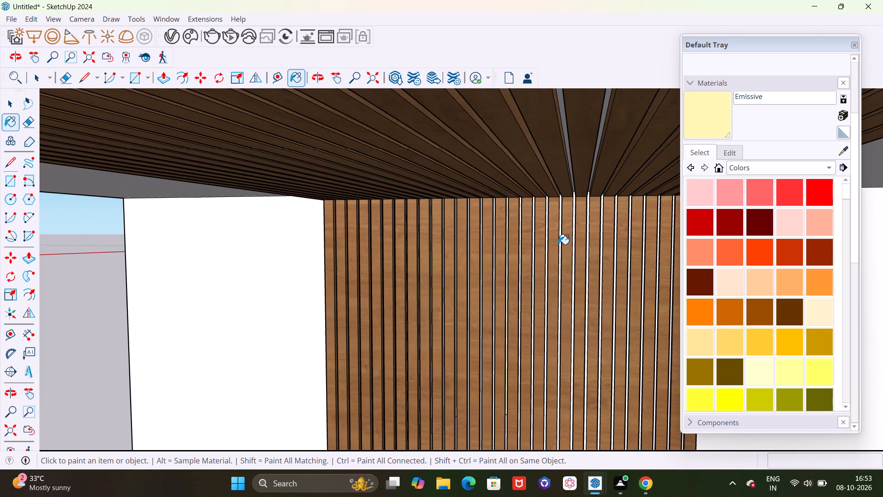
scroll(558, 244, down, 1)
scroll(560, 286, down, 3)
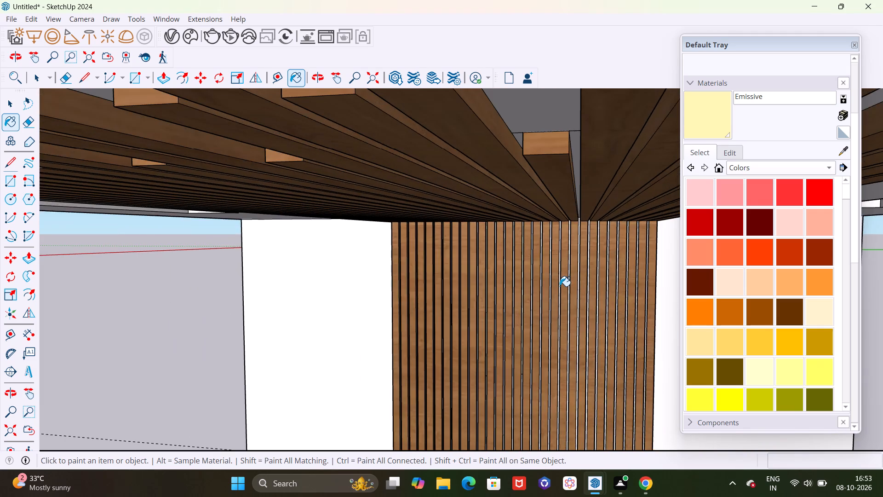
scroll(559, 287, down, 2)
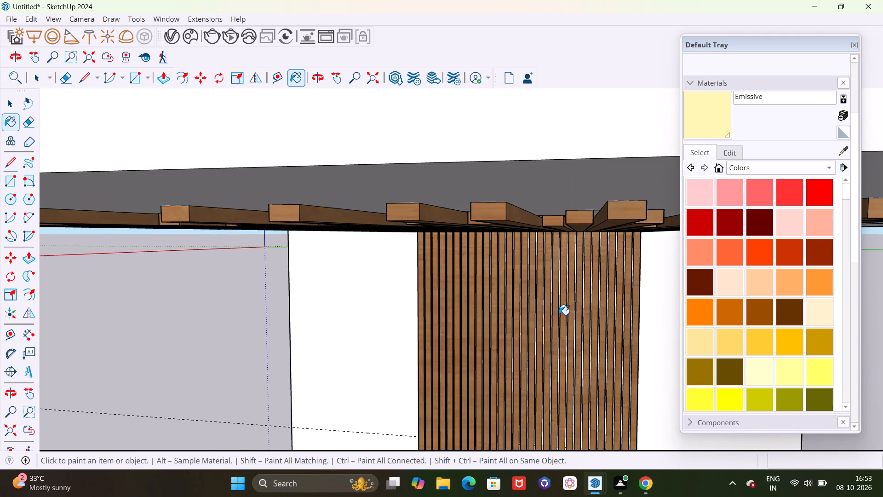
scroll(557, 386, down, 1)
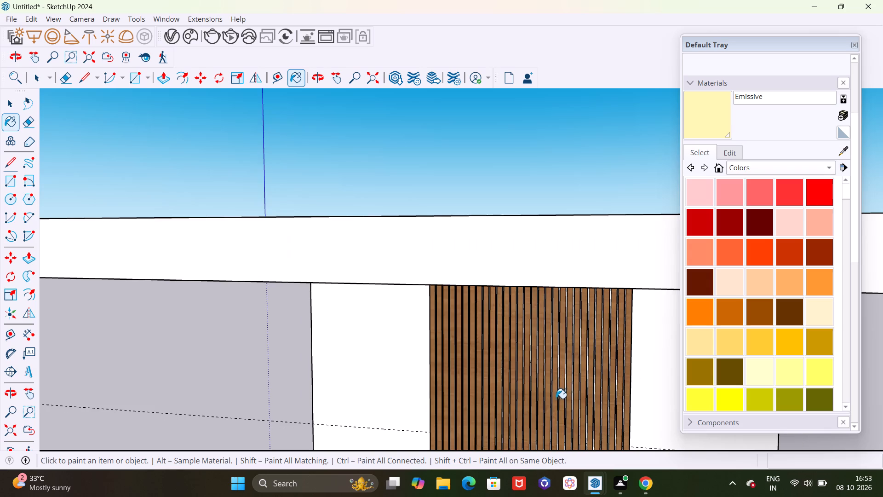
scroll(559, 417, up, 3)
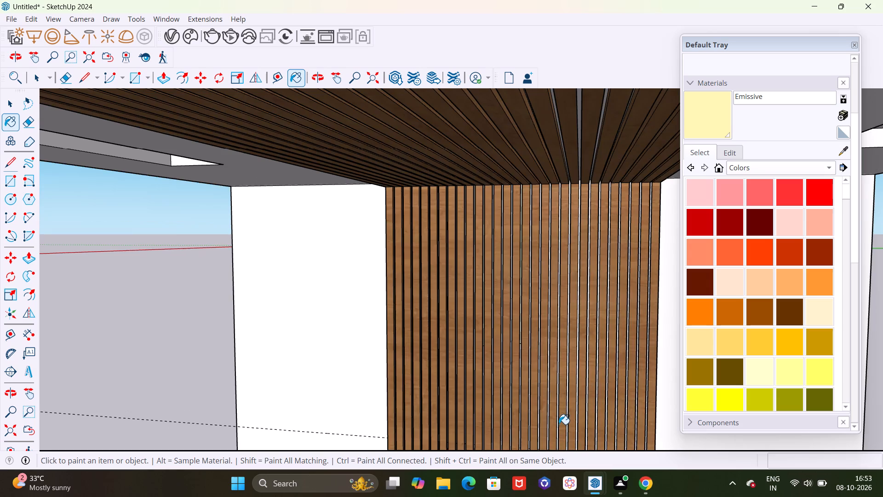
scroll(559, 424, up, 10)
scroll(557, 426, up, 16)
scroll(553, 381, down, 5)
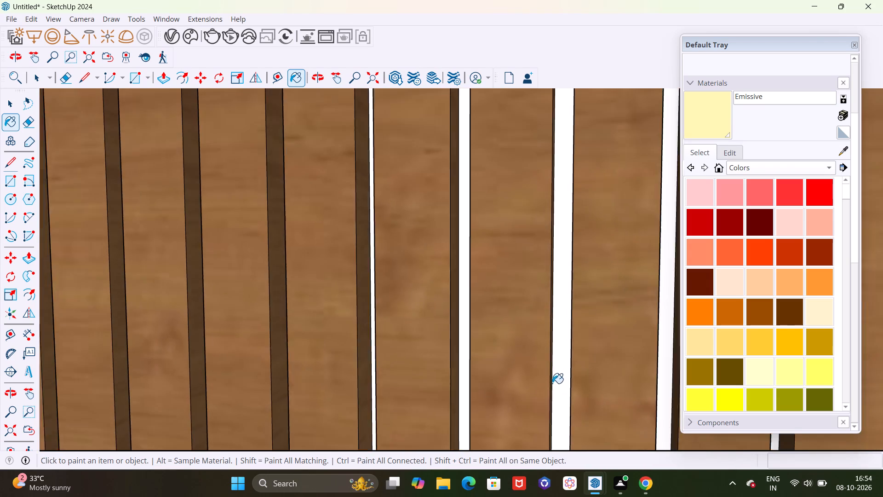
scroll(545, 417, down, 2)
scroll(547, 430, up, 20)
scroll(547, 430, up, 6)
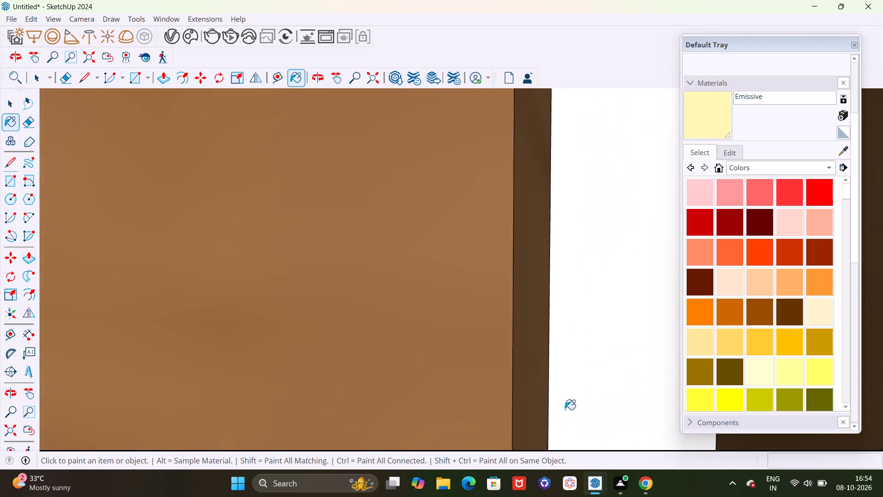
scroll(565, 409, up, 4)
scroll(559, 411, down, 3)
key(l)
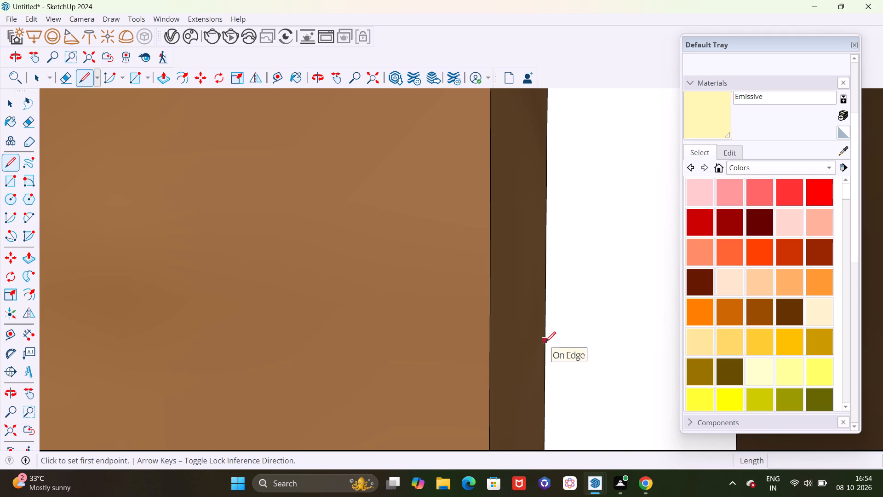
click(545, 341)
scroll(543, 334, down, 10)
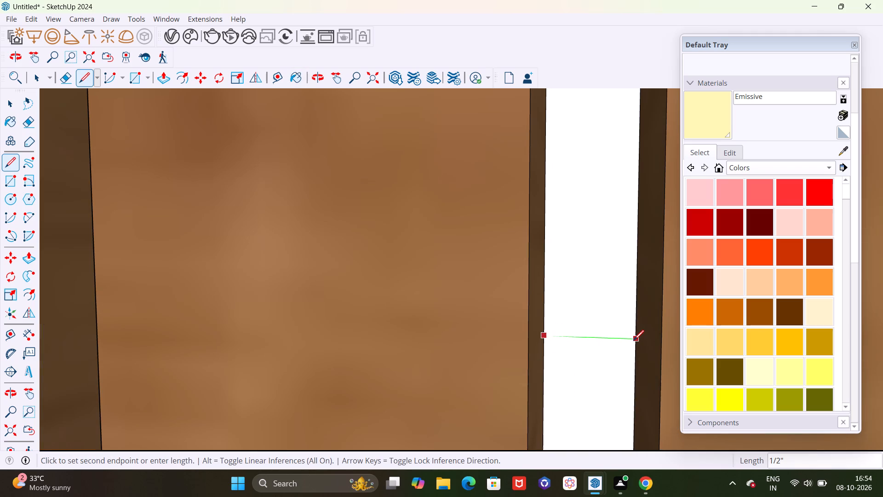
click(636, 340)
Draw a dividing line about 1/2" long across the wall gap between the twenty-second and twenty-third slats.
scroll(572, 317, down, 5)
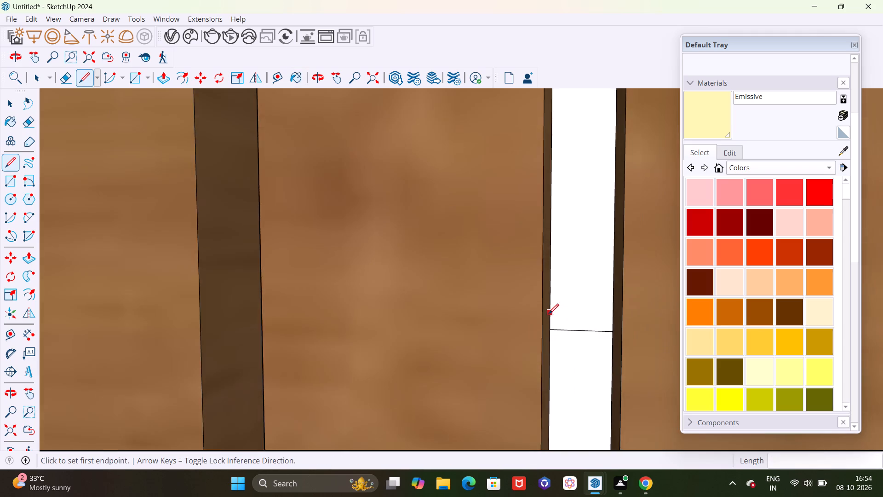
scroll(549, 314, down, 18)
scroll(544, 311, down, 10)
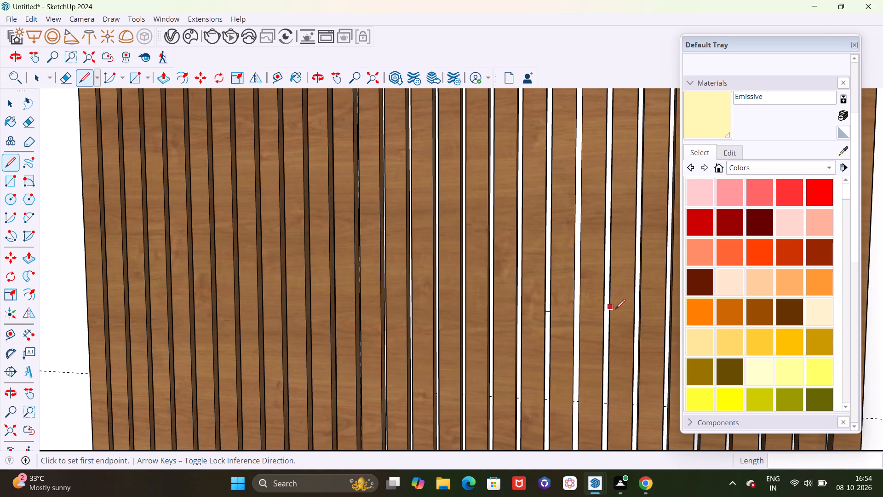
scroll(634, 314, up, 10)
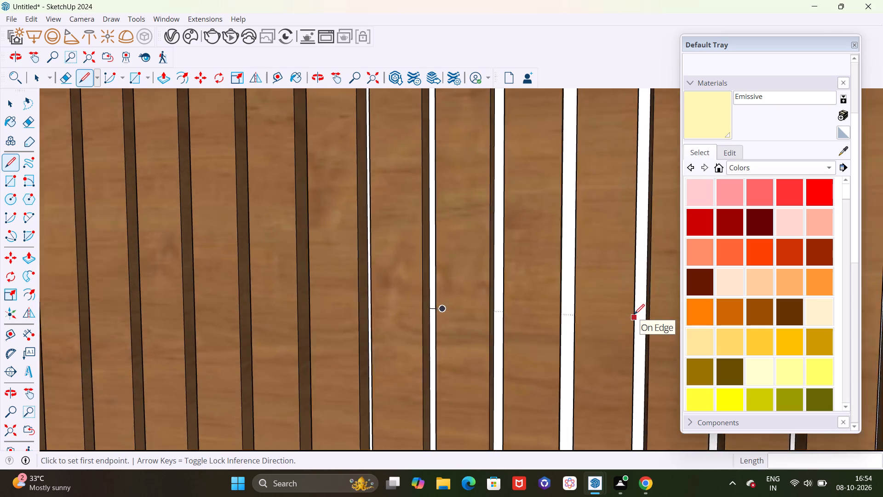
scroll(634, 314, up, 11)
middle_drag(645, 261, 638, 260)
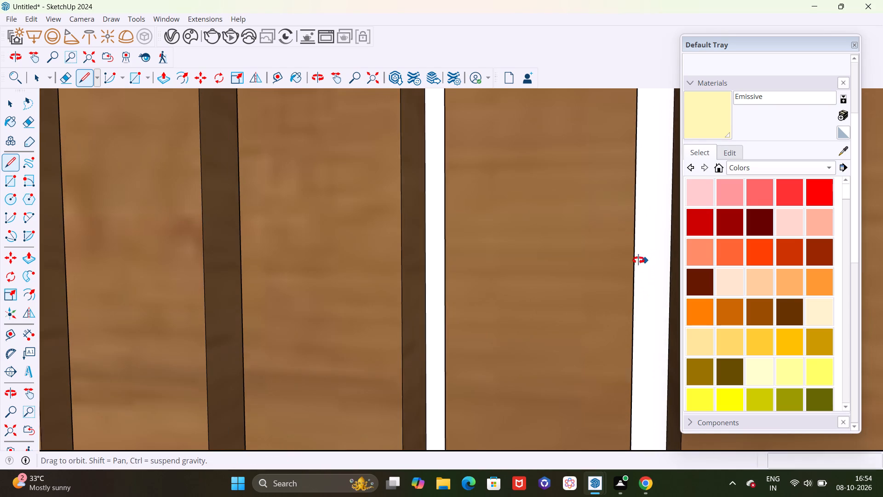
middle_drag(638, 260, 595, 264)
scroll(601, 261, up, 5)
click(606, 254)
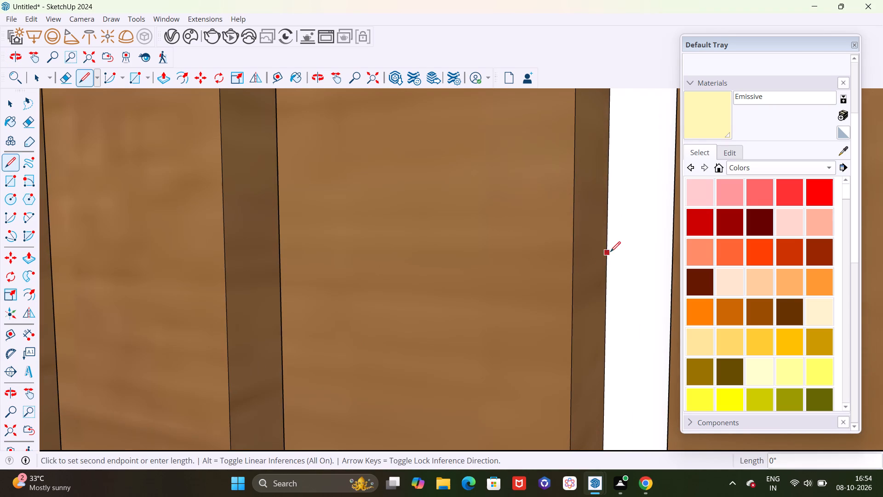
middle_drag(618, 254, 665, 258)
scroll(654, 259, down, 5)
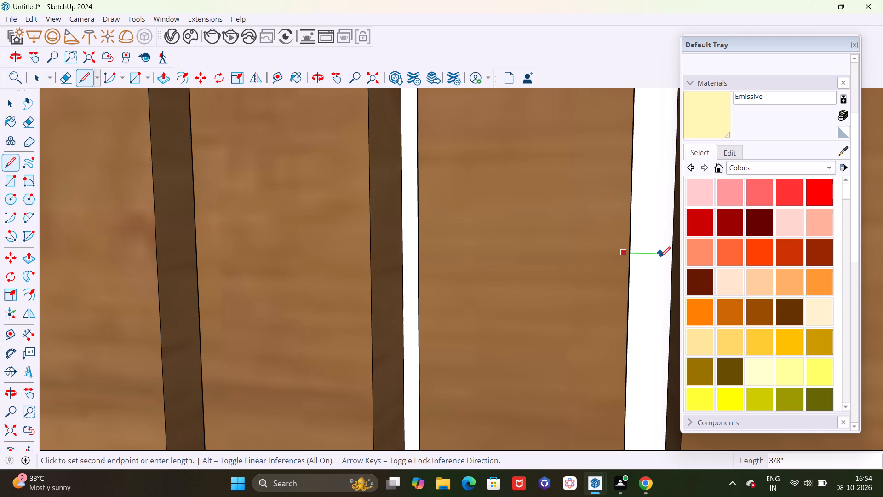
click(670, 253)
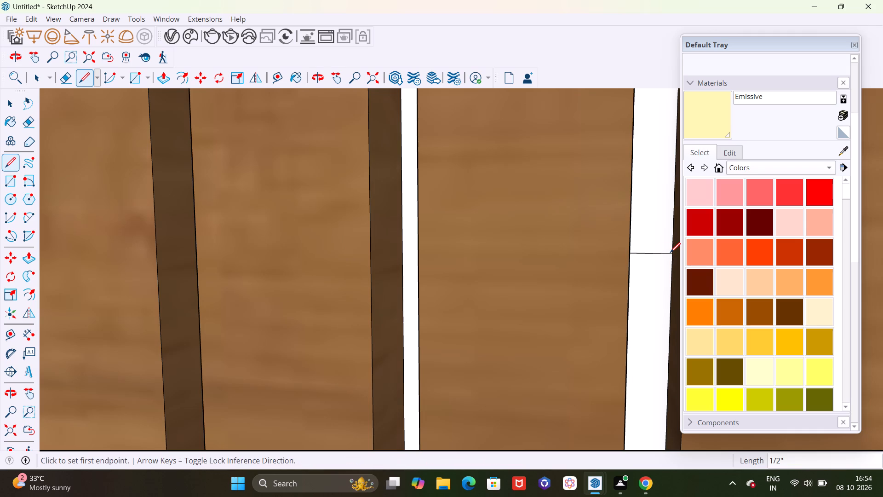
Paint the wall gaps after the twenty-second and nineteenth slats, above their dividing lines, with the Emissive material.
click(710, 119)
click(663, 180)
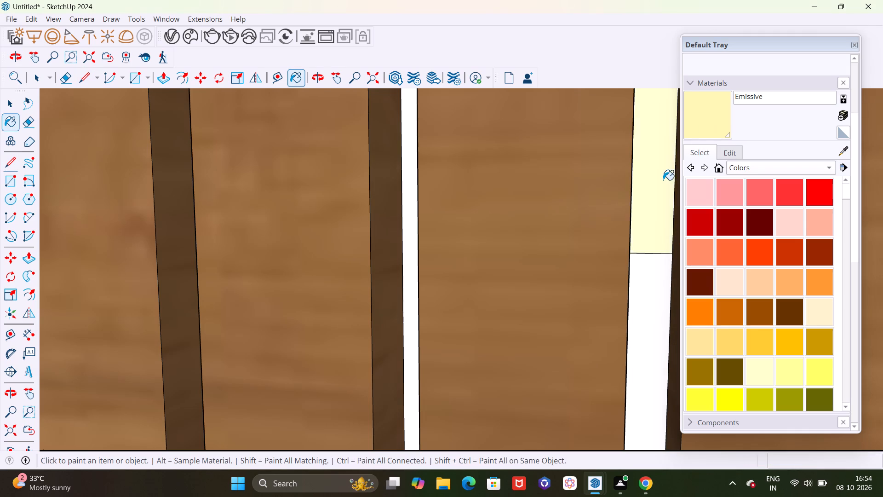
scroll(663, 182, down, 16)
scroll(452, 216, up, 9)
click(460, 208)
scroll(480, 255, down, 14)
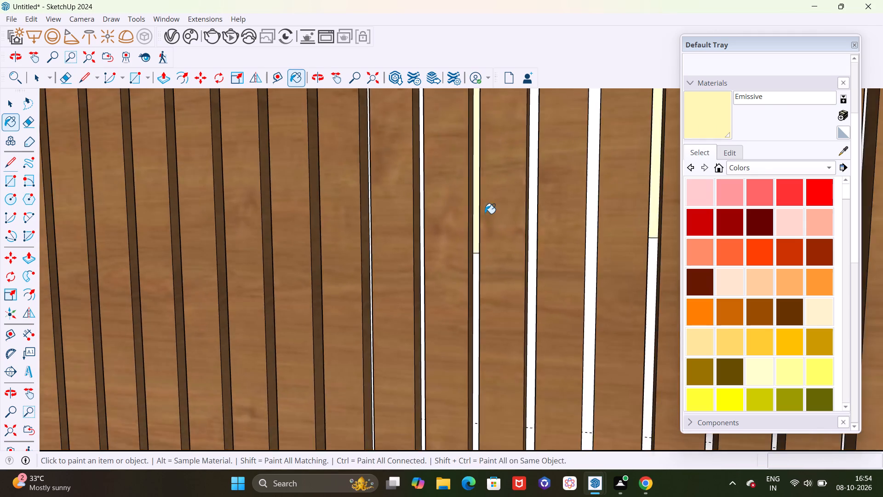
Paint the ceiling gap between the nineteenth and twentieth slats with the Emissive material.
scroll(485, 214, down, 20)
scroll(476, 175, down, 2)
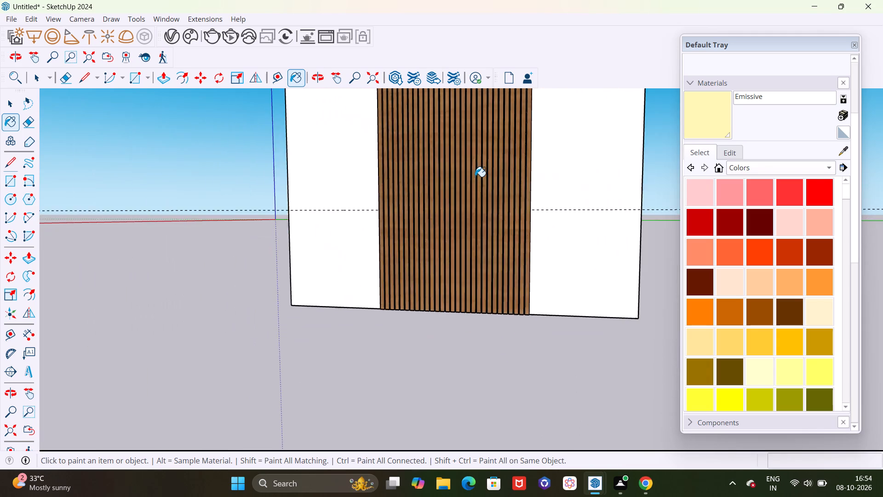
scroll(475, 177, down, 10)
middle_drag(474, 165, 489, 122)
scroll(464, 122, up, 7)
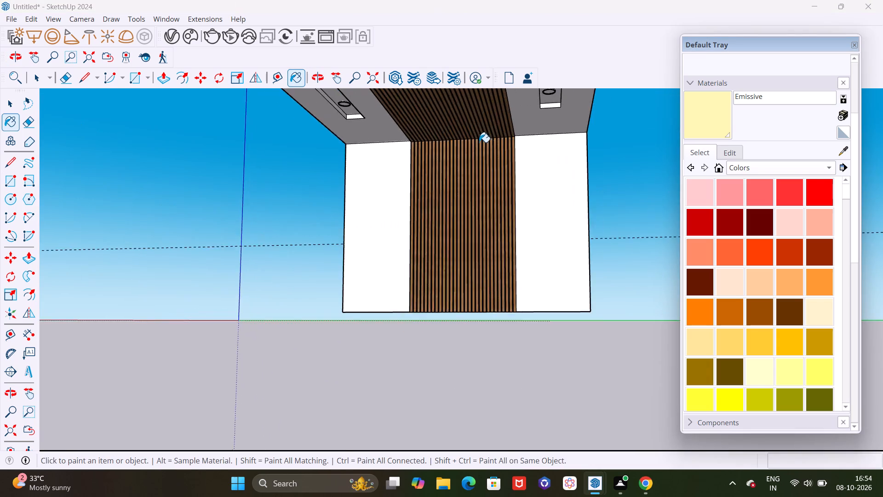
scroll(479, 142, up, 20)
scroll(479, 142, up, 6)
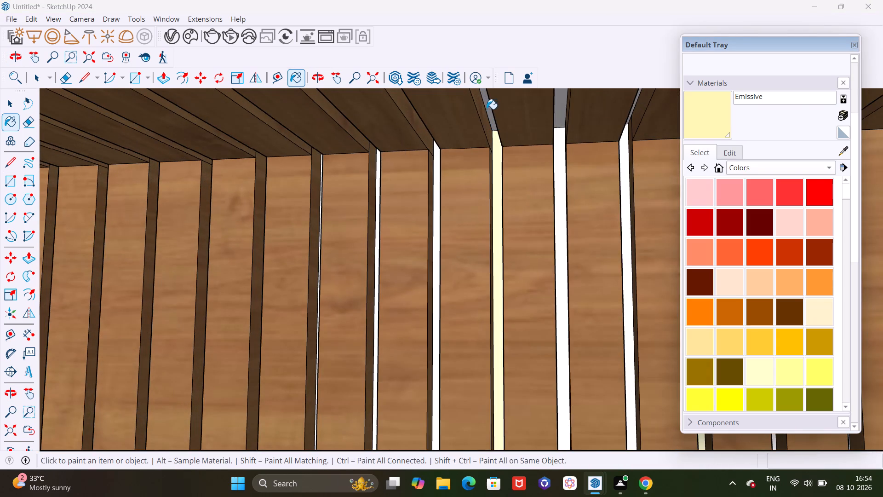
scroll(486, 110, up, 1)
middle_drag(486, 112, 506, 115)
scroll(505, 114, up, 4)
click(501, 112)
scroll(447, 137, down, 3)
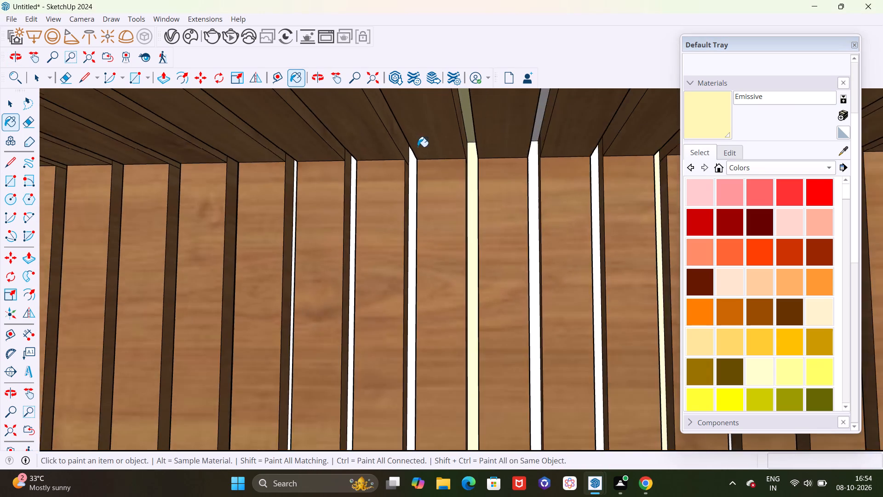
Paint the ceiling gap between the twenty-second and twenty-third slats with the Emissive material.
scroll(418, 147, down, 11)
scroll(518, 122, up, 13)
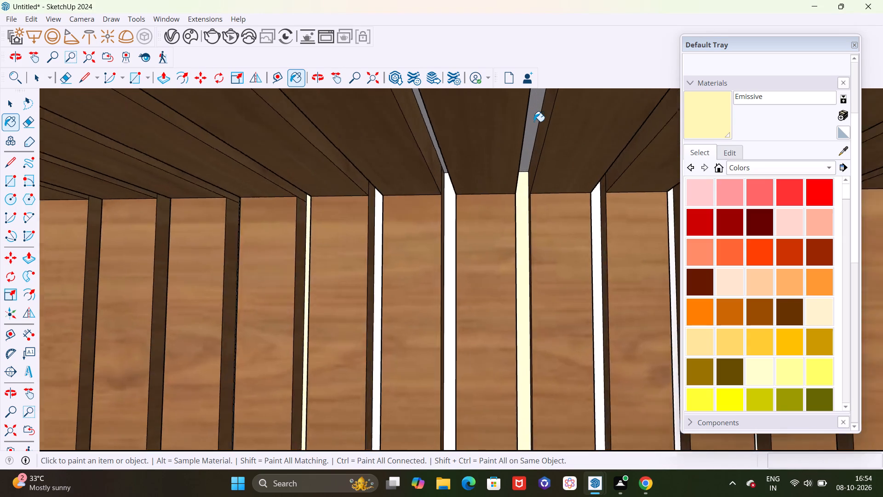
scroll(534, 121, up, 6)
click(533, 123)
scroll(379, 235, down, 11)
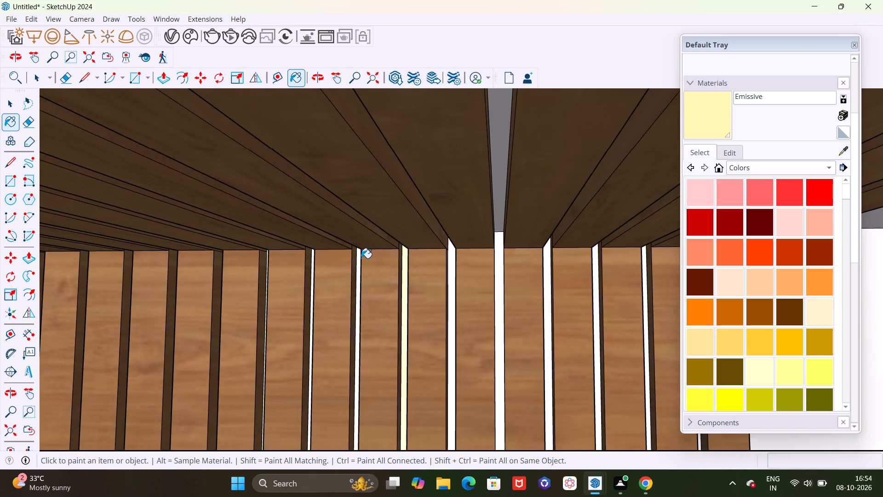
Examine the slatted wall and ceiling from afar and up close to check the Emissive-painted and unpainted gaps.
scroll(361, 257, down, 6)
scroll(413, 270, down, 3)
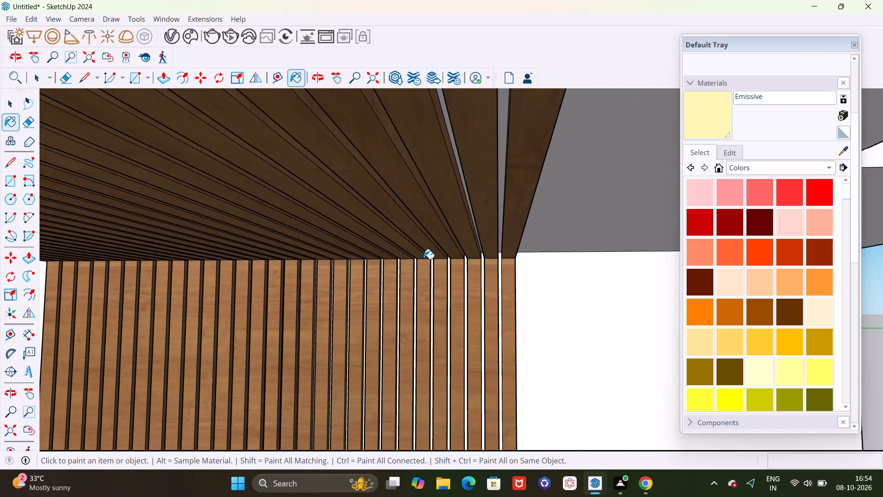
scroll(424, 259, down, 13)
scroll(423, 306, down, 2)
middle_drag(435, 334, 462, 349)
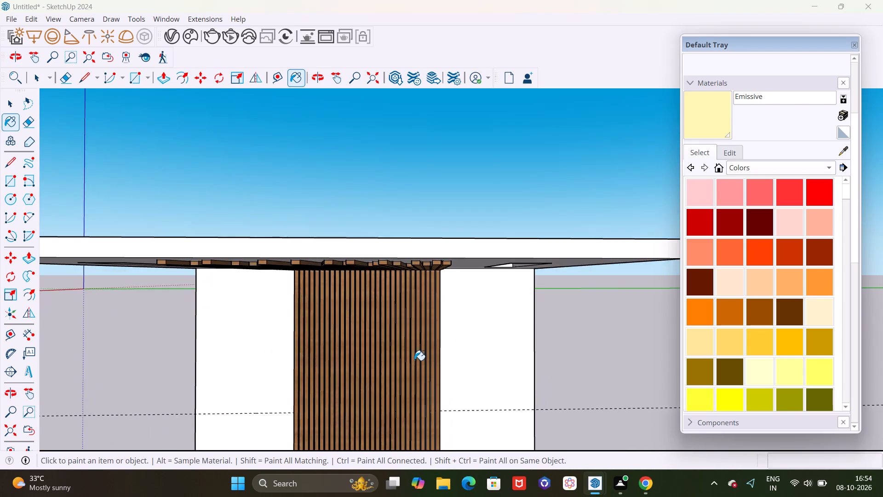
scroll(409, 361, up, 12)
scroll(413, 312, down, 5)
scroll(419, 299, up, 5)
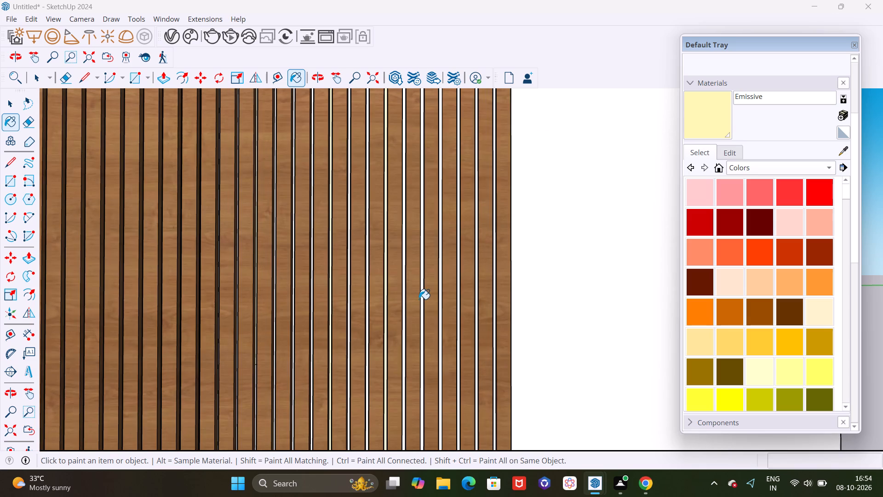
scroll(419, 299, up, 17)
scroll(422, 259, down, 5)
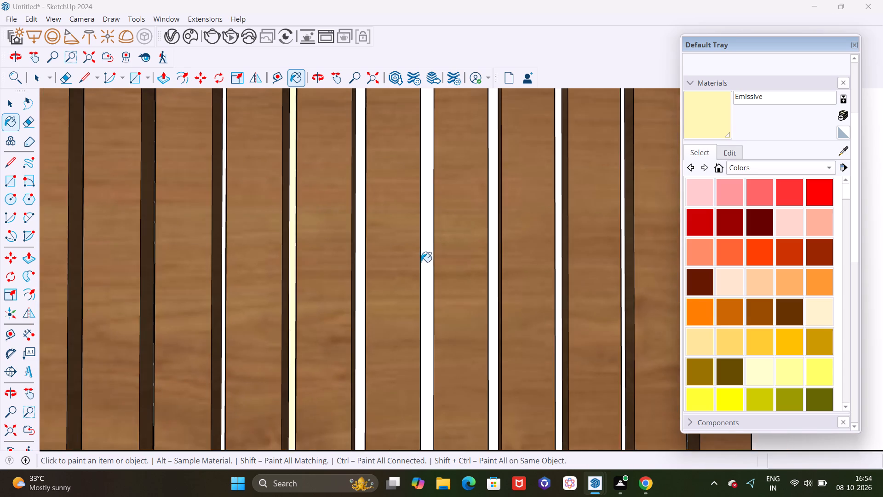
scroll(421, 271, down, 20)
scroll(421, 271, down, 8)
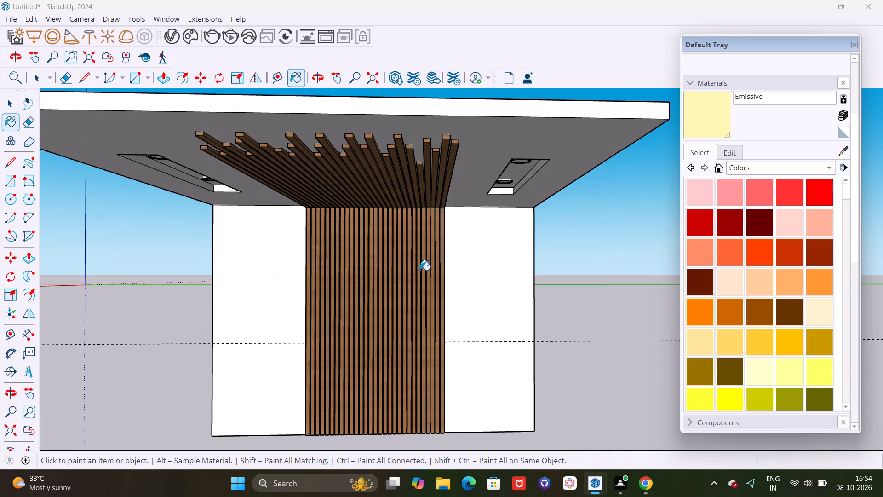
Draw a 1/2" horizontal dividing line across the wall gap that is fifth from the right-hand end of the slats.
scroll(420, 280, up, 20)
scroll(420, 280, up, 16)
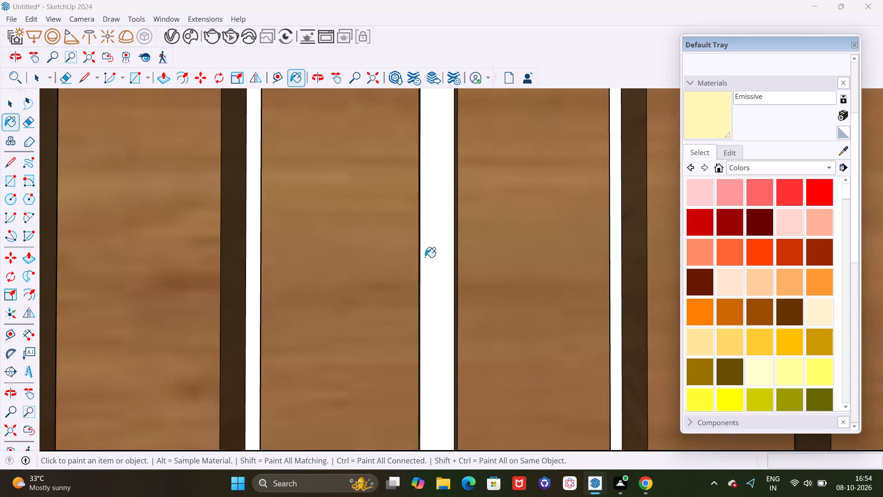
scroll(425, 257, up, 5)
middle_drag(426, 258, 398, 254)
key(l)
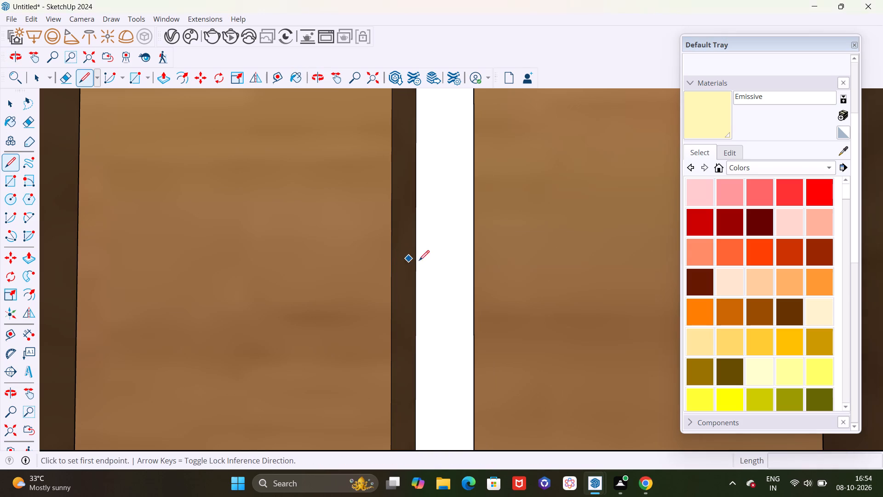
click(417, 265)
middle_drag(417, 265, 476, 270)
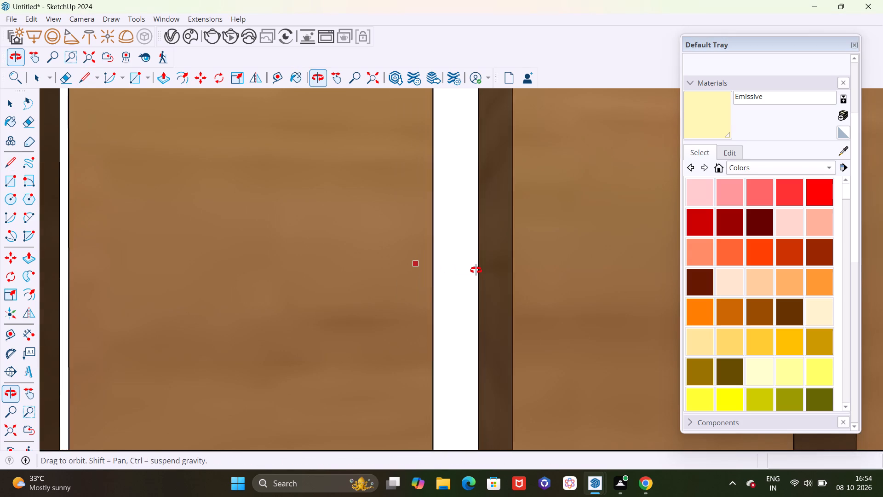
middle_drag(476, 270, 478, 270)
scroll(479, 266, up, 6)
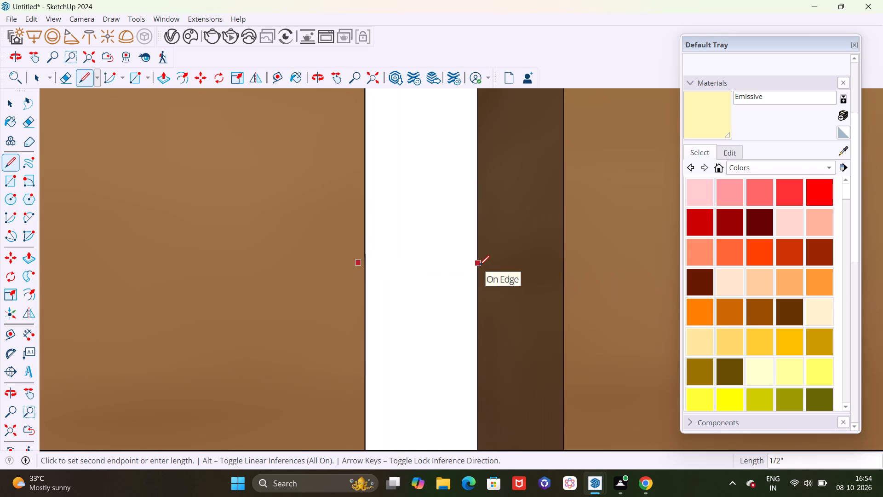
scroll(479, 266, up, 4)
click(476, 263)
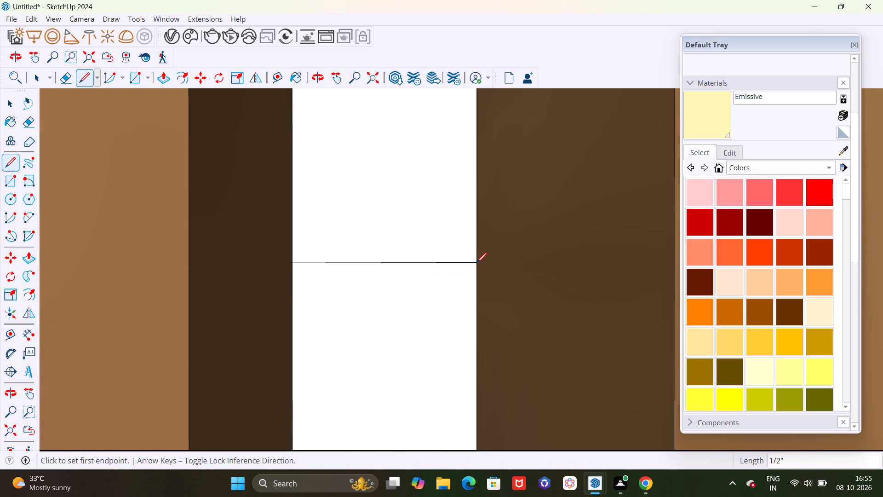
Paint that fifth-from-end wall gap above its dividing line, and the ceiling gap continuing from it, with the Emissive material.
scroll(413, 302, down, 6)
click(704, 113)
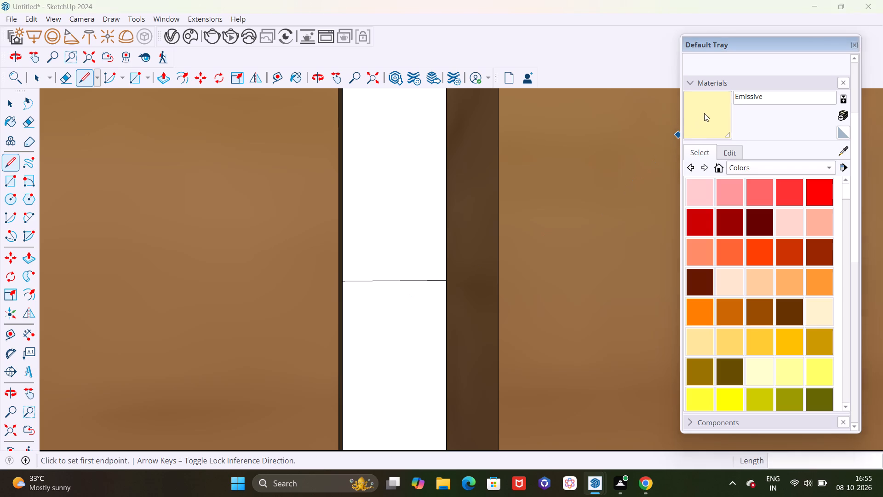
drag(420, 201, 413, 212)
scroll(378, 254, down, 12)
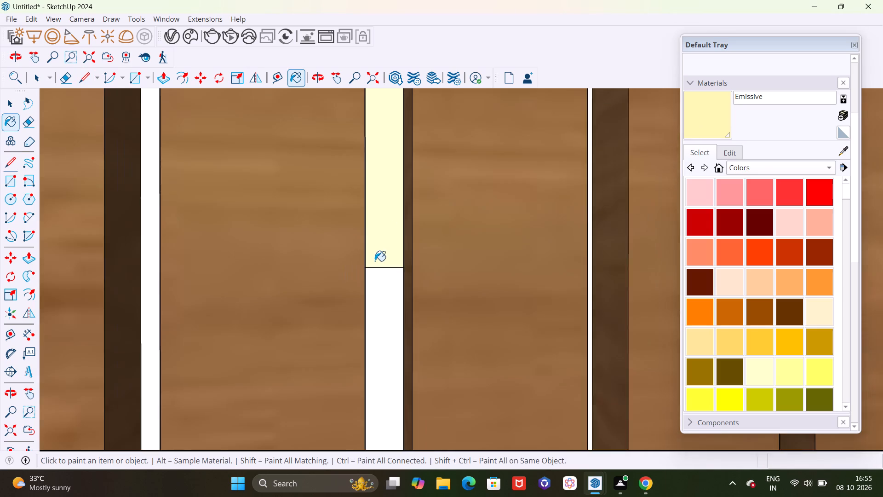
scroll(375, 261, down, 20)
scroll(375, 261, down, 20)
scroll(375, 261, down, 1)
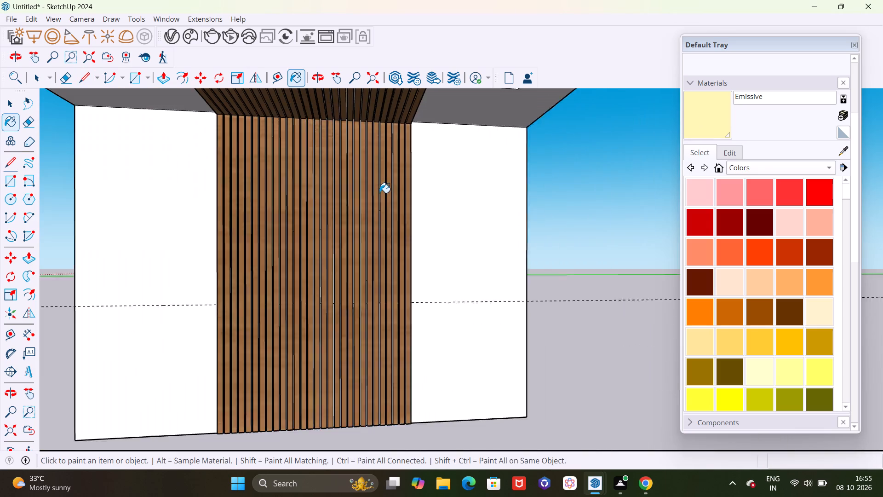
scroll(381, 132, up, 20)
scroll(381, 132, up, 9)
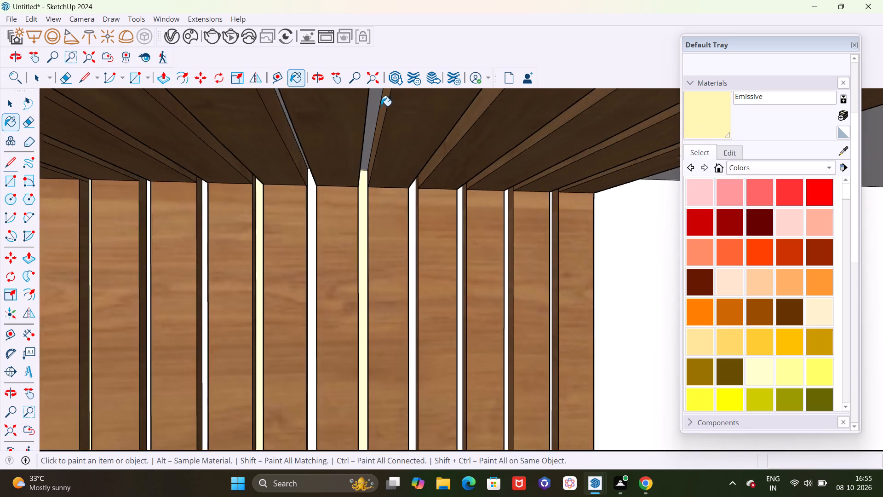
scroll(381, 106, up, 4)
click(371, 109)
Examine the slatted wall and ceiling near and far to judge which remaining gap to divide.
scroll(266, 193, down, 12)
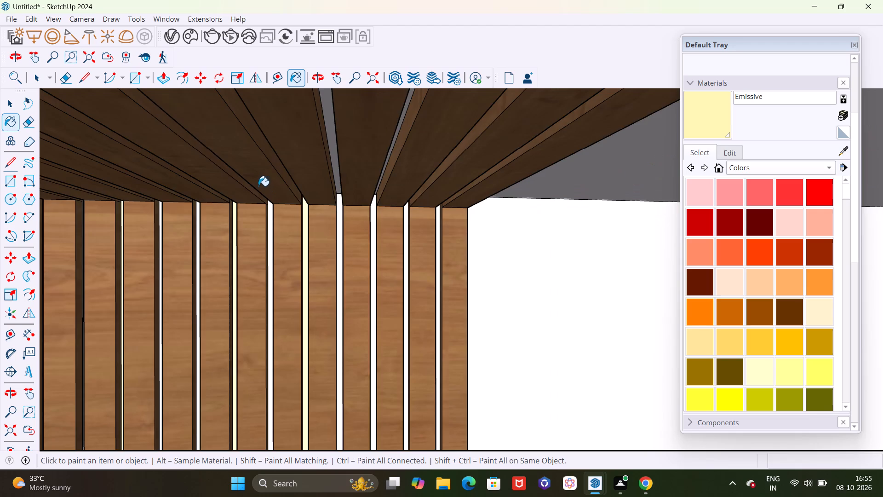
scroll(258, 186, down, 4)
scroll(295, 199, down, 5)
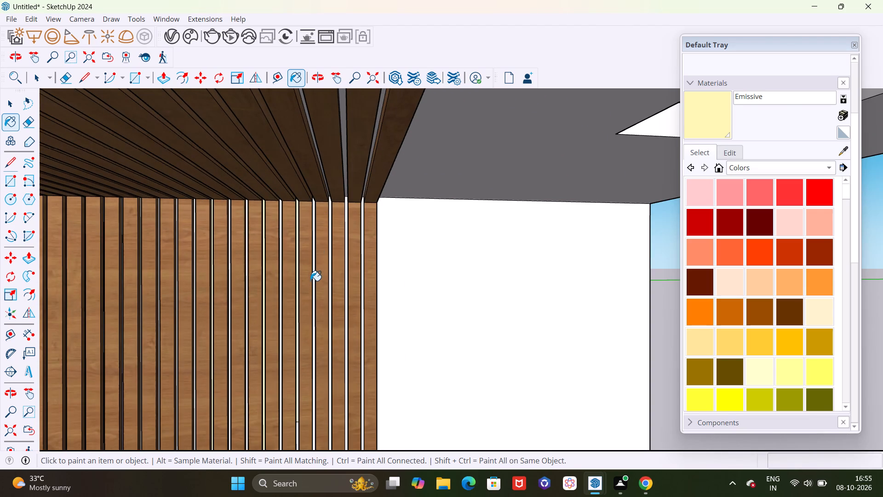
scroll(310, 281, down, 3)
scroll(313, 297, up, 3)
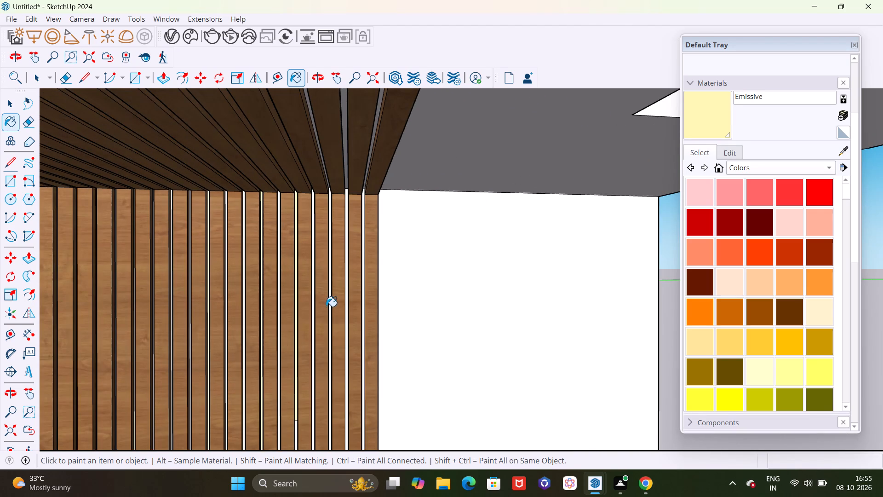
scroll(327, 302, down, 6)
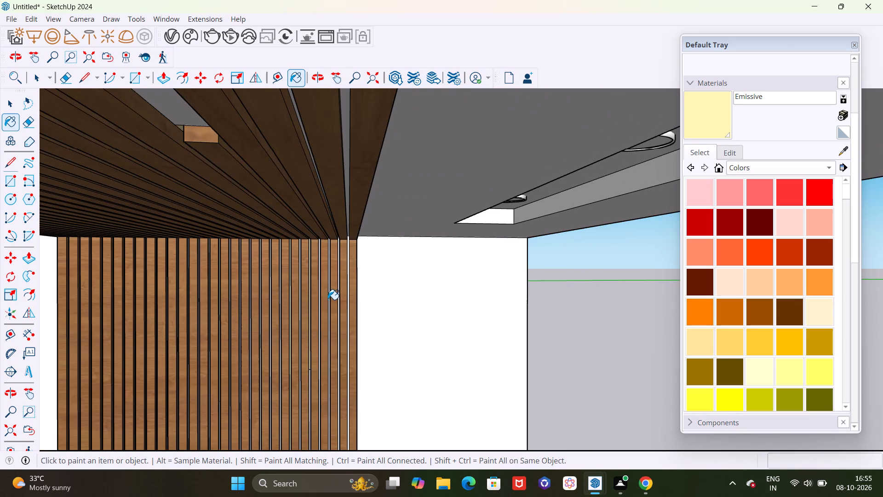
scroll(328, 300, down, 2)
scroll(328, 308, up, 5)
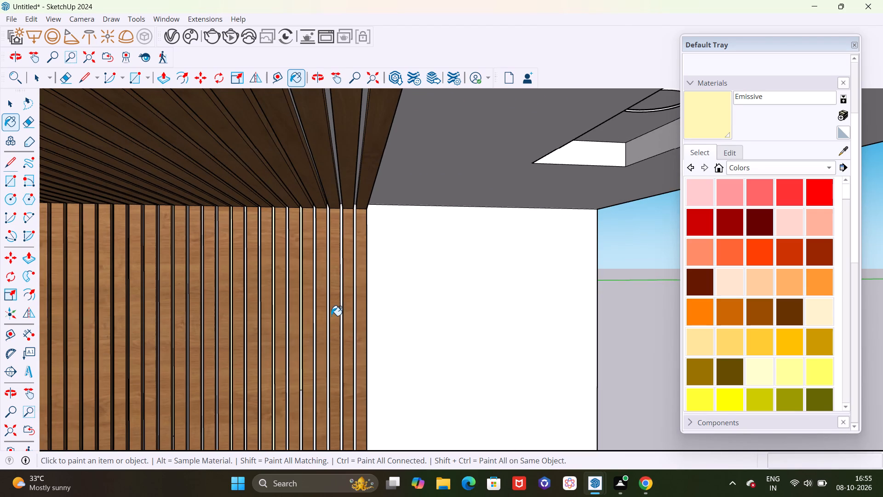
scroll(331, 316, up, 1)
scroll(328, 294, down, 9)
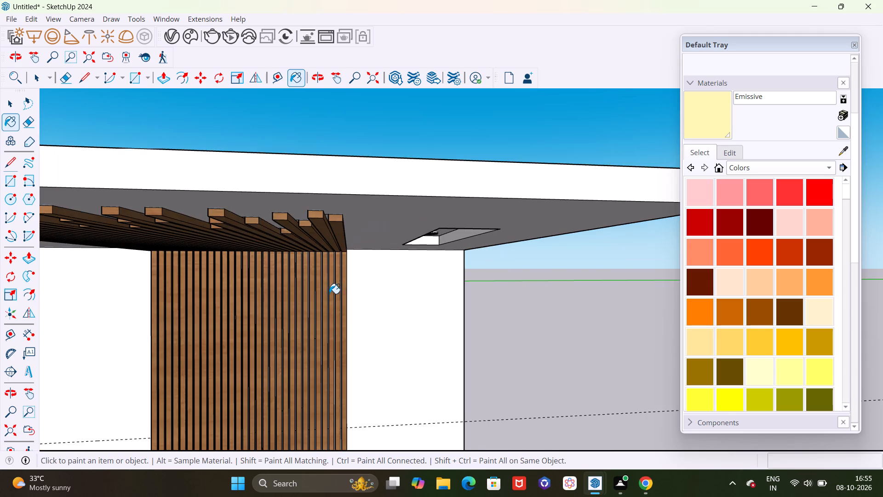
scroll(326, 307, up, 7)
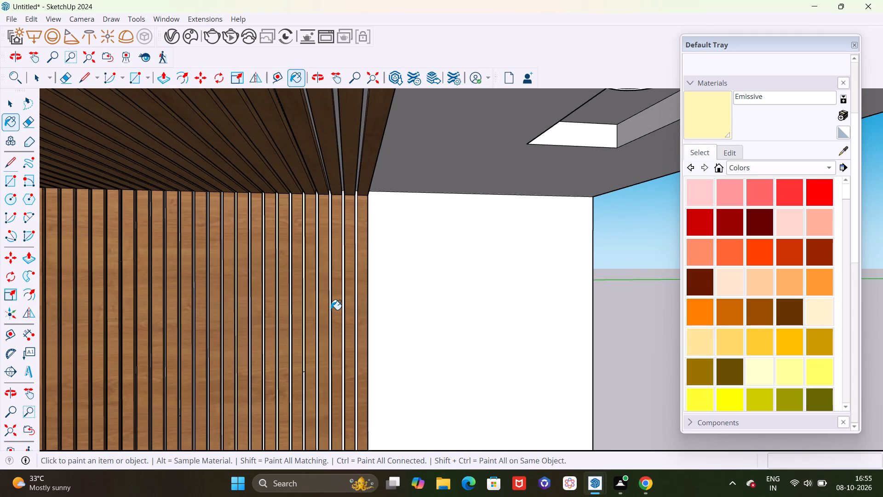
scroll(335, 326, down, 4)
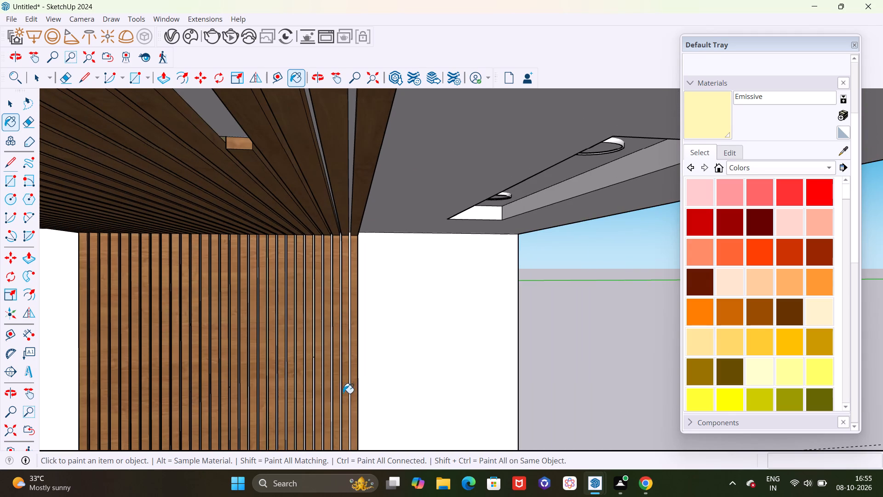
scroll(332, 388, down, 4)
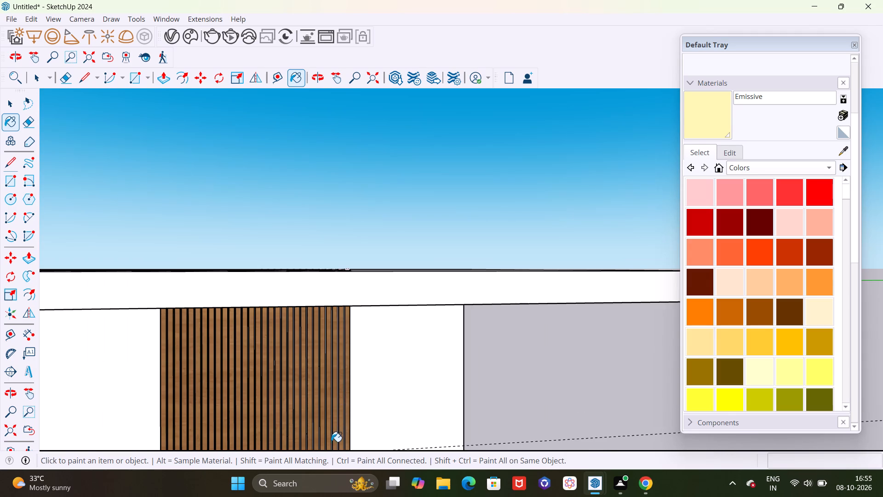
Draw a 1/2" horizontal dividing line across the wall gap third from the right-hand end of the slats.
scroll(331, 442, up, 14)
scroll(330, 443, up, 7)
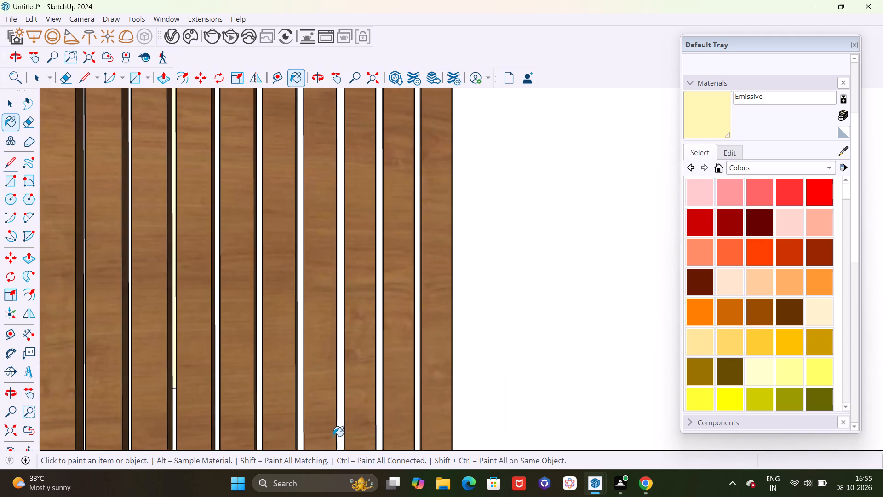
scroll(333, 436, up, 3)
scroll(341, 363, up, 20)
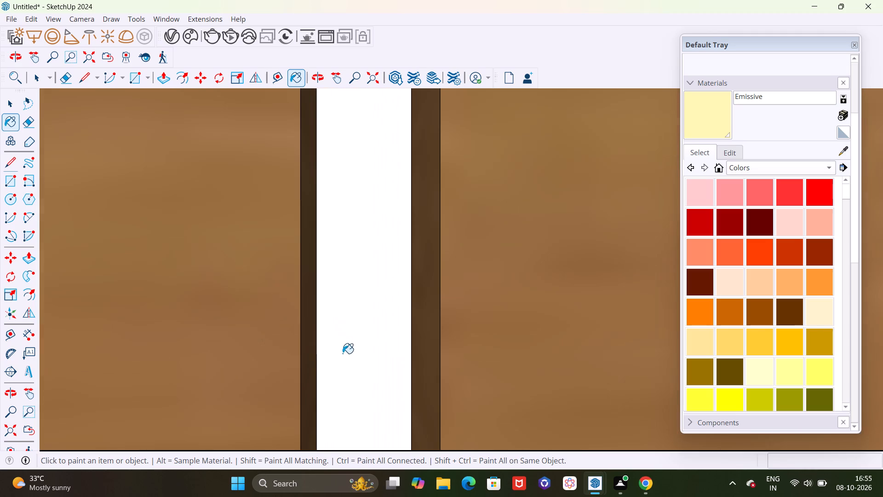
key(l)
middle_drag(343, 358, 324, 360)
scroll(322, 346, up, 4)
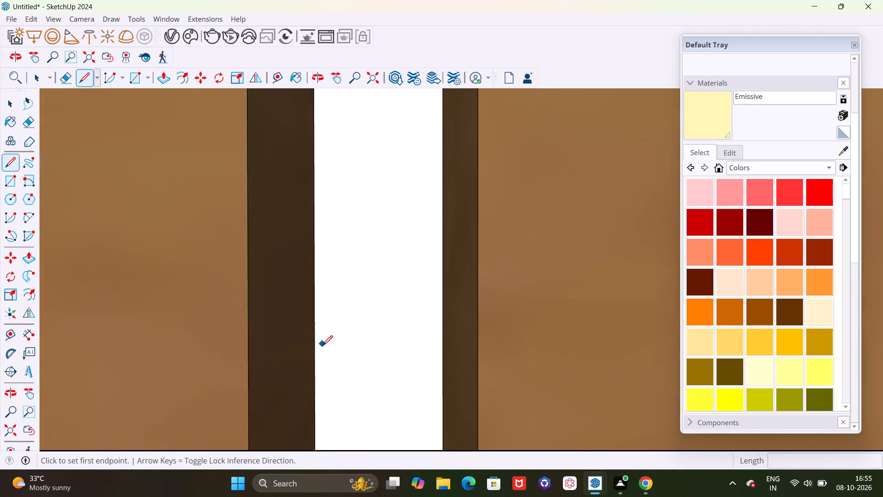
click(315, 340)
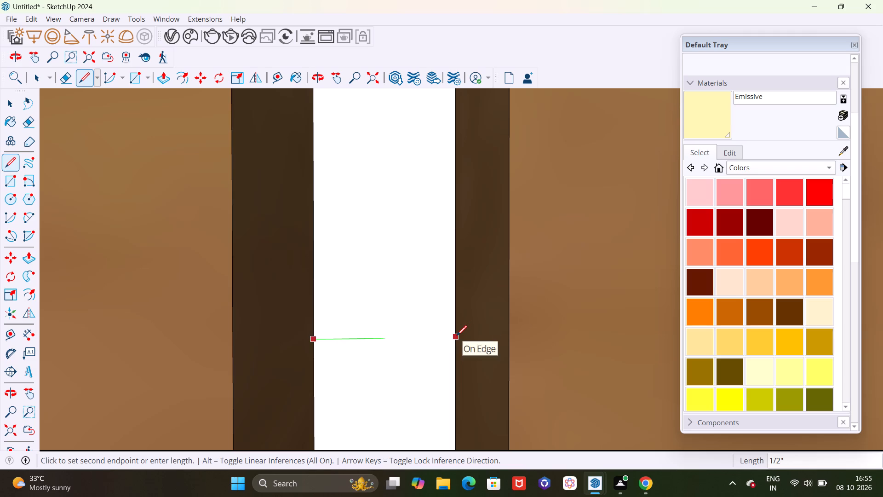
click(457, 335)
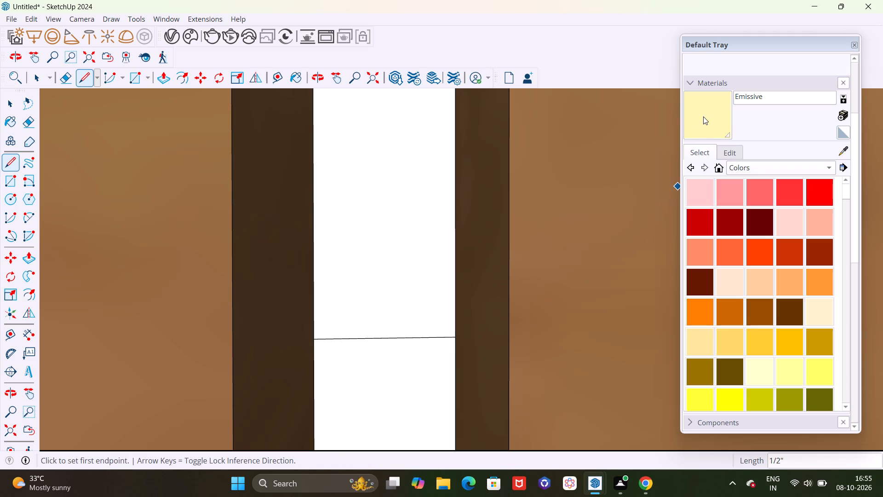
Paint the third-from-end wall gap above its dividing line with the Emissive material.
click(703, 116)
click(365, 259)
scroll(346, 273, down, 10)
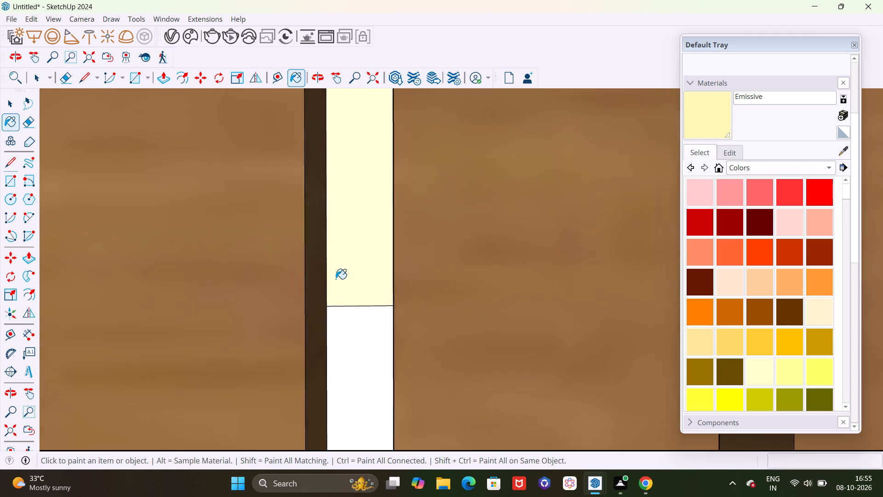
scroll(334, 279, down, 5)
scroll(334, 279, down, 16)
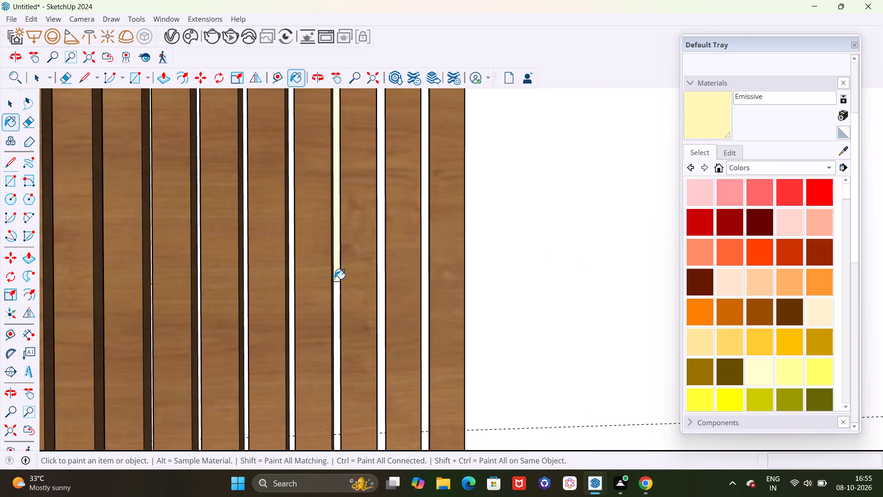
scroll(334, 279, down, 10)
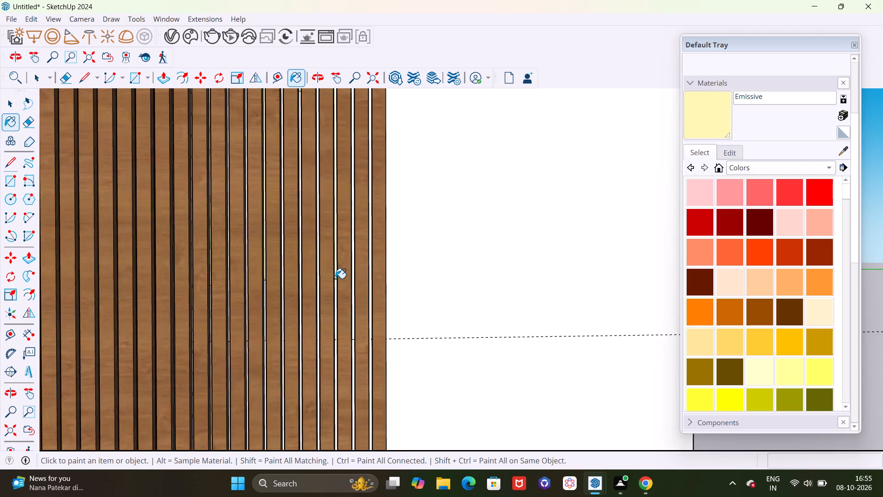
scroll(335, 278, down, 1)
Draw a 1/2" horizontal dividing line across the last wall gap, just before the right-hand end slat.
scroll(367, 179, up, 18)
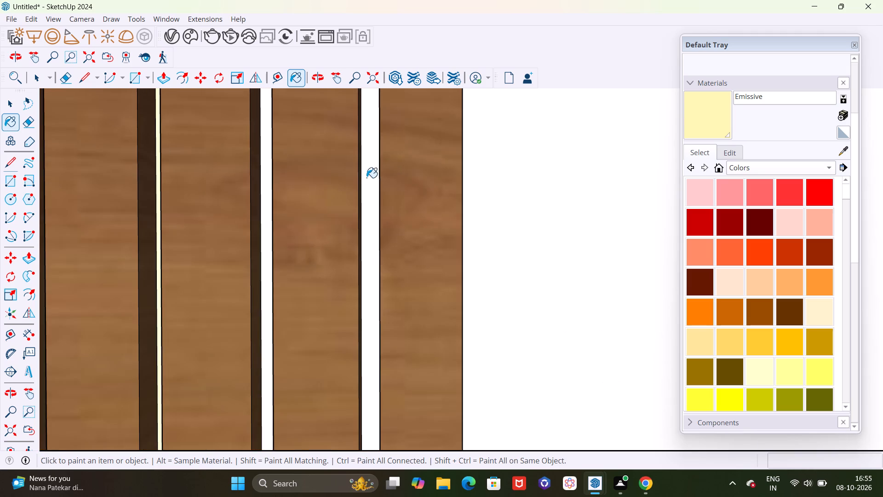
key(l)
scroll(366, 177, up, 5)
scroll(361, 204, down, 13)
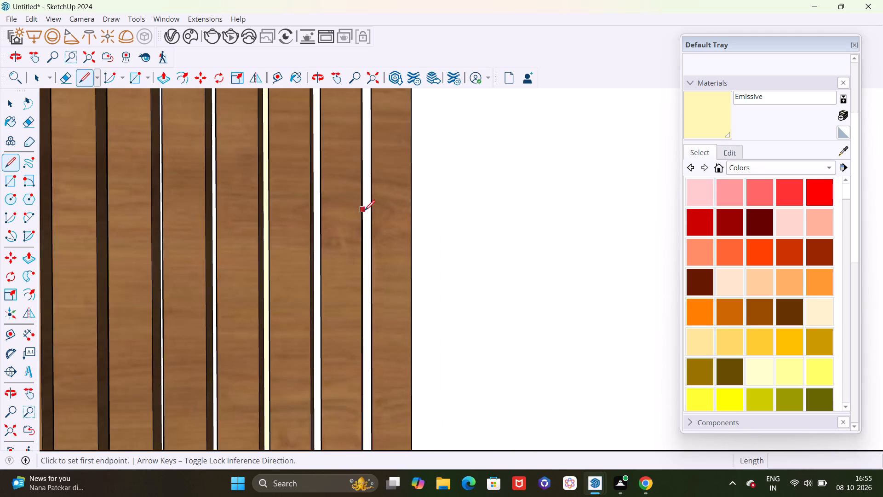
scroll(365, 210, down, 4)
scroll(362, 165, up, 14)
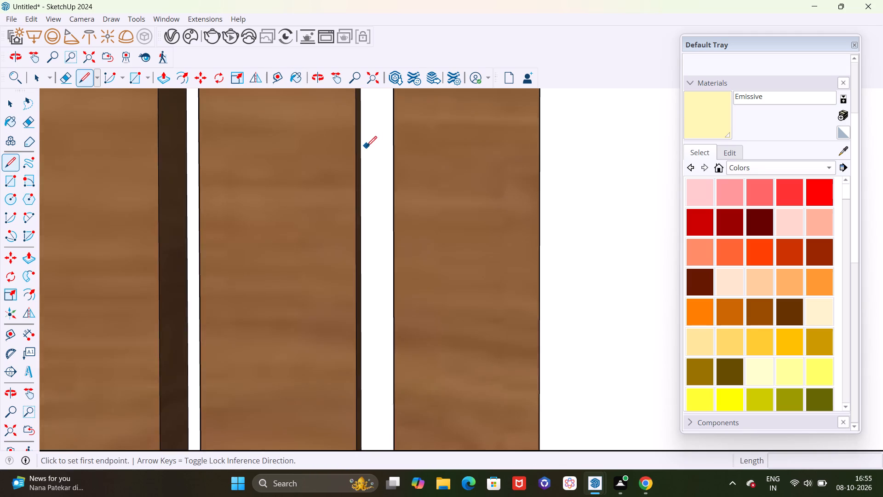
scroll(367, 146, up, 19)
click(352, 147)
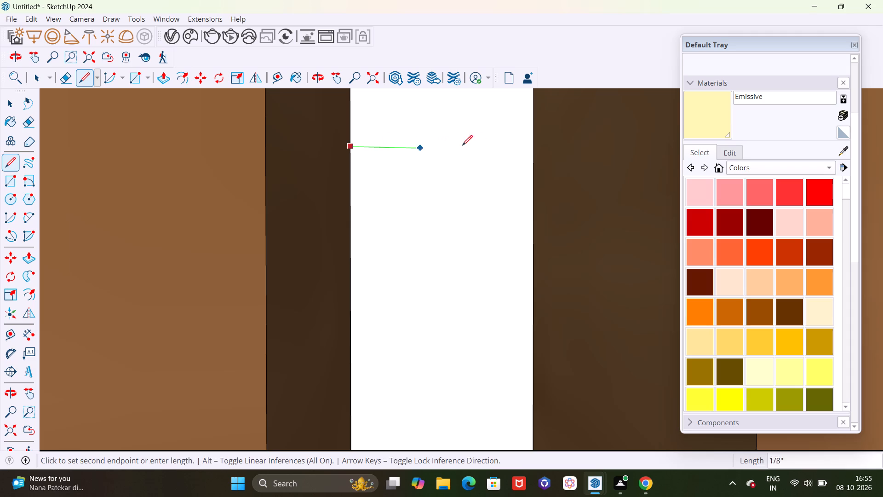
click(533, 148)
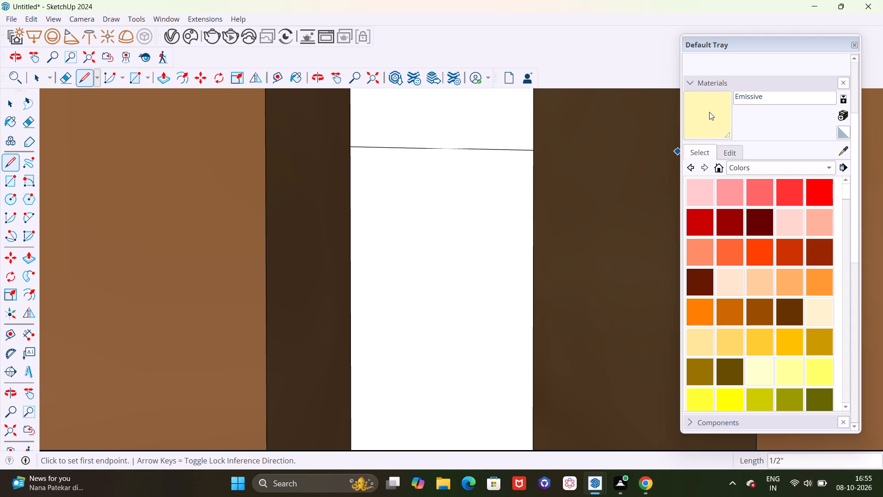
Paint the last wall gap above its dividing line, and the ceiling gap continuing from it, with the Emissive material.
click(709, 112)
click(498, 125)
scroll(464, 487, down, 6)
scroll(464, 323, down, 4)
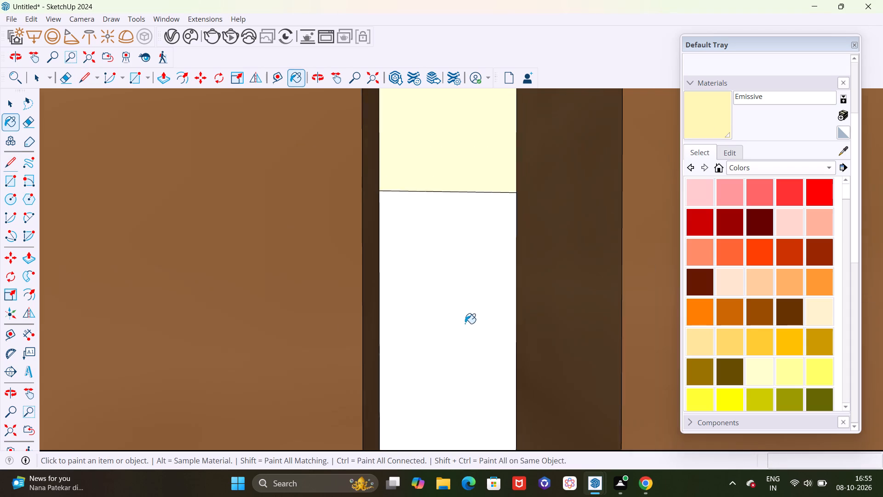
scroll(465, 324, down, 20)
scroll(465, 324, down, 20)
scroll(465, 324, down, 8)
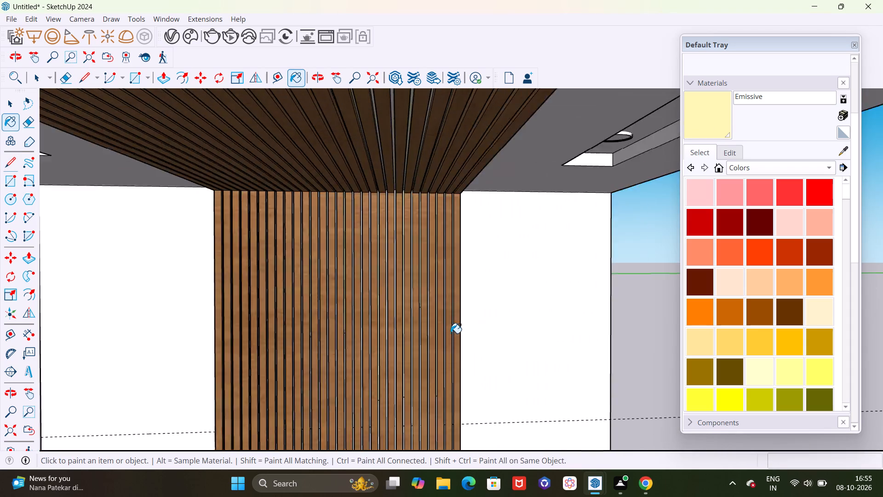
scroll(451, 333, down, 7)
middle_drag(449, 334, 438, 263)
scroll(457, 266, up, 13)
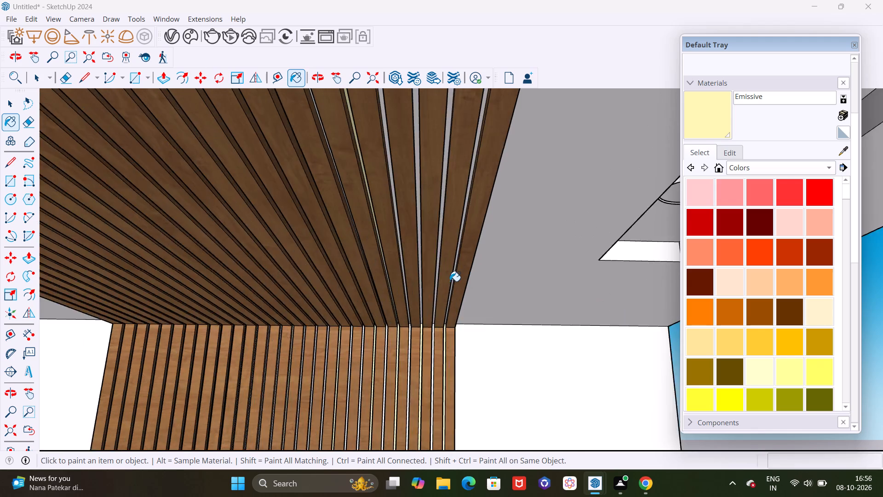
scroll(450, 281, up, 18)
click(451, 271)
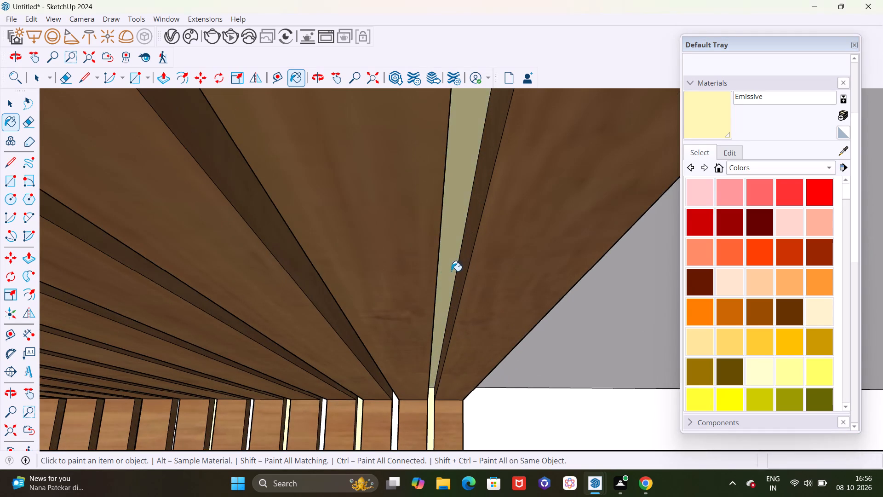
Paint the ceiling gap continuing from the third-from-end wall gap with the Emissive material.
scroll(473, 283, down, 11)
scroll(383, 300, up, 14)
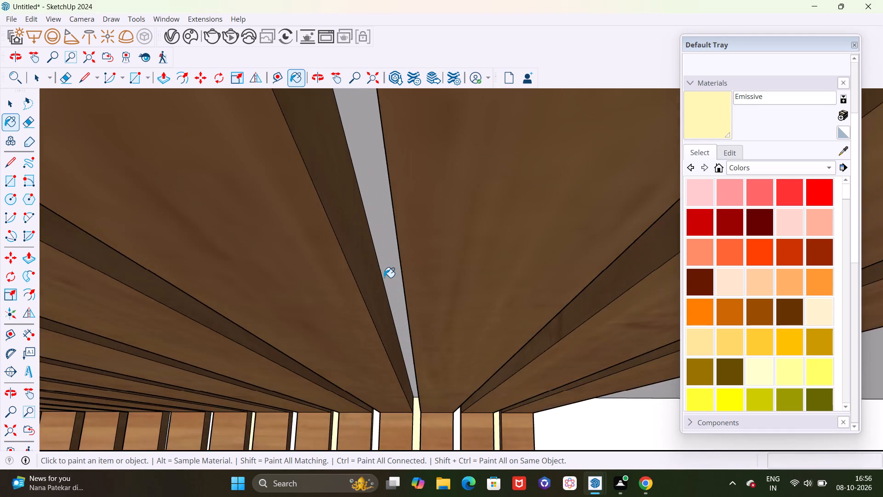
scroll(384, 277, up, 6)
click(388, 266)
scroll(451, 301, down, 20)
scroll(451, 301, down, 8)
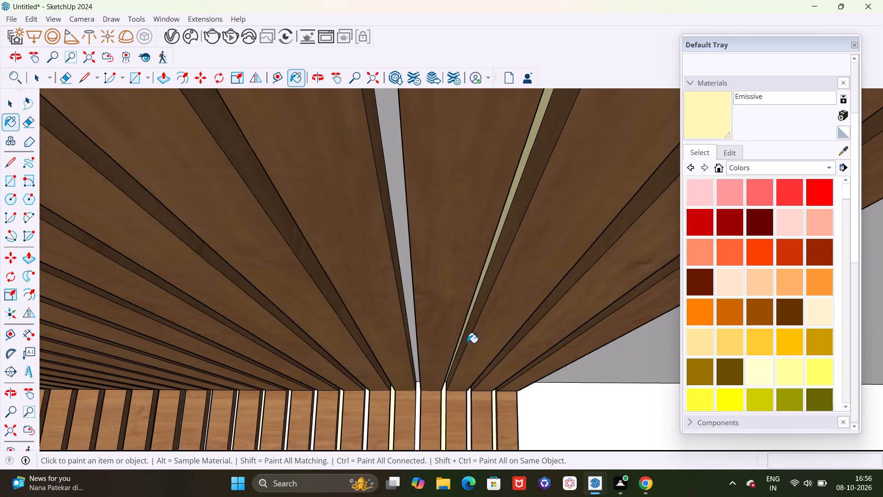
Erase the dashed horizontal guide line running across the slatted wall.
key(space)
scroll(446, 335, down, 20)
scroll(446, 335, down, 18)
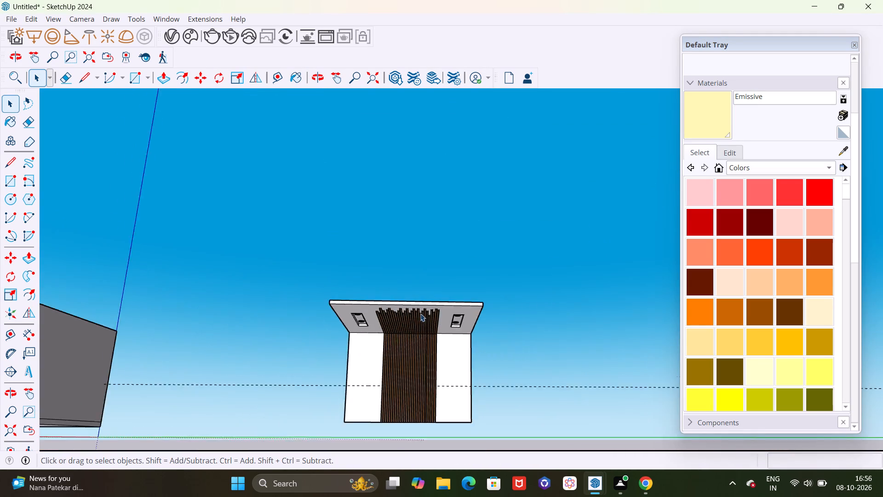
scroll(420, 313, down, 3)
scroll(373, 315, up, 10)
scroll(400, 318, down, 12)
middle_drag(393, 309, 396, 343)
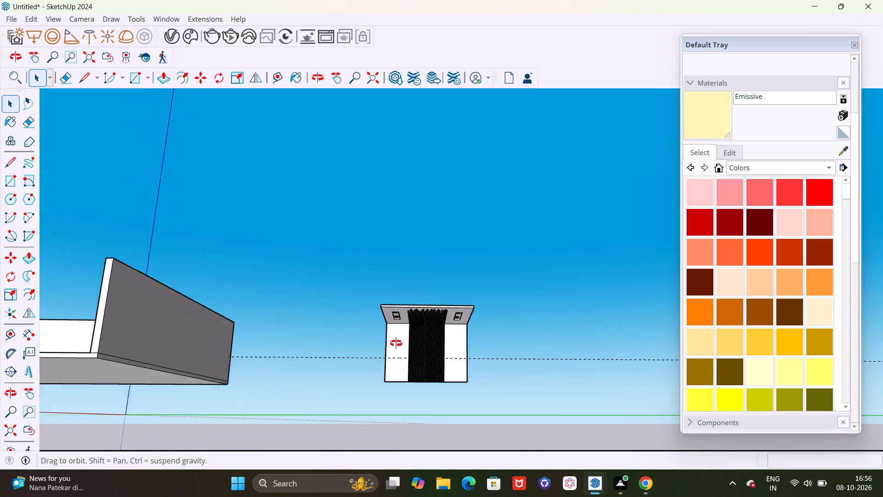
middle_drag(396, 343, 398, 363)
scroll(406, 353, up, 12)
scroll(394, 291, down, 5)
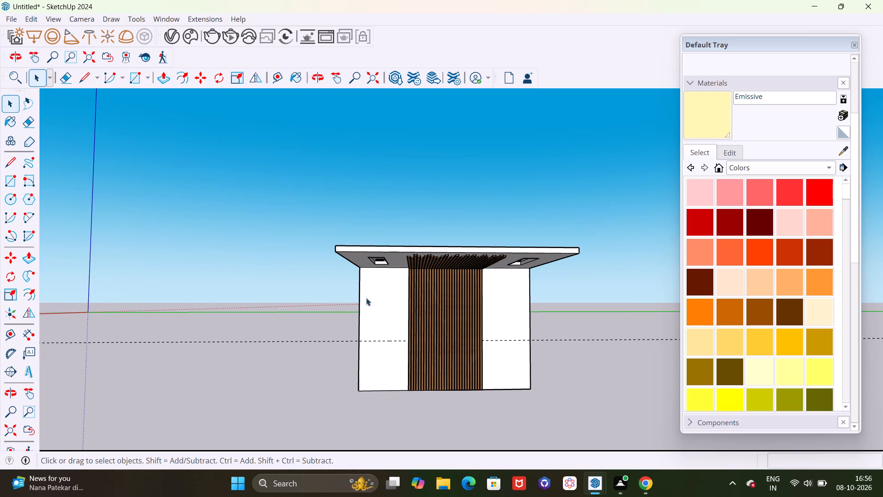
key(e)
drag(297, 339, 294, 352)
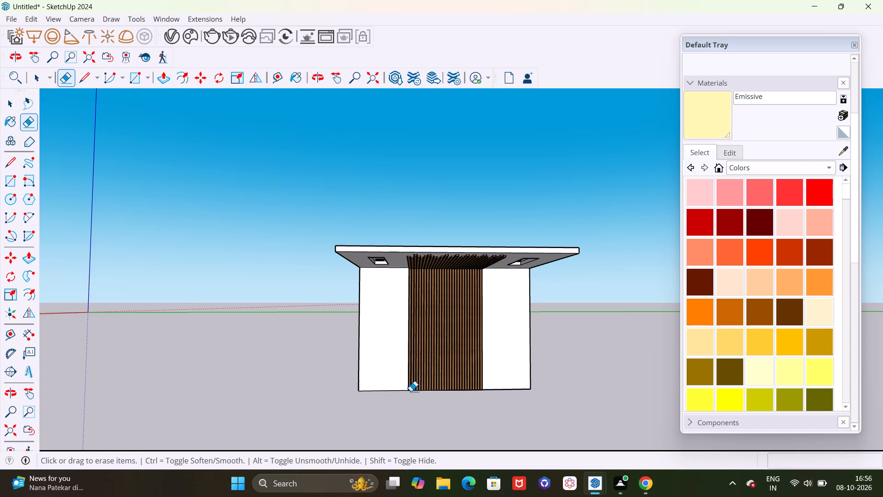
Examine the slatted wall, its base and the ceiling feature from the front and from an angle.
scroll(397, 400, up, 6)
scroll(406, 352, up, 5)
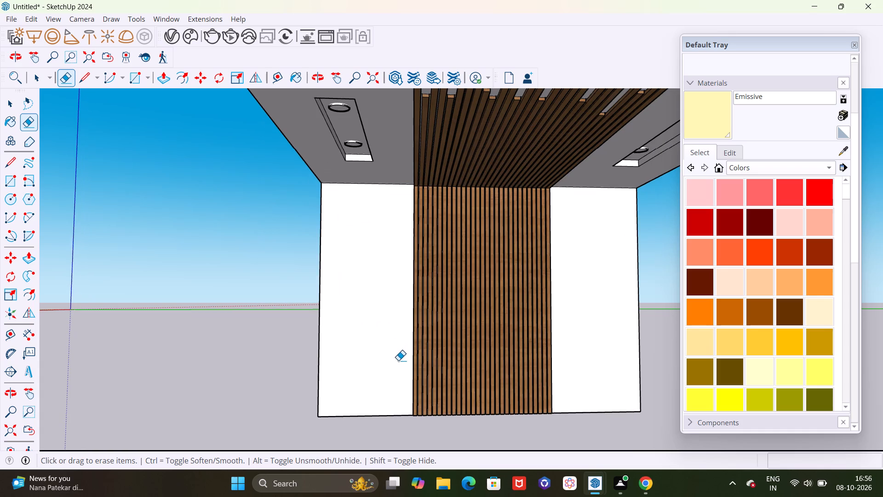
middle_drag(396, 368, 544, 370)
scroll(433, 354, up, 6)
scroll(373, 325, up, 7)
scroll(340, 279, down, 6)
scroll(340, 279, down, 17)
middle_drag(552, 368, 501, 366)
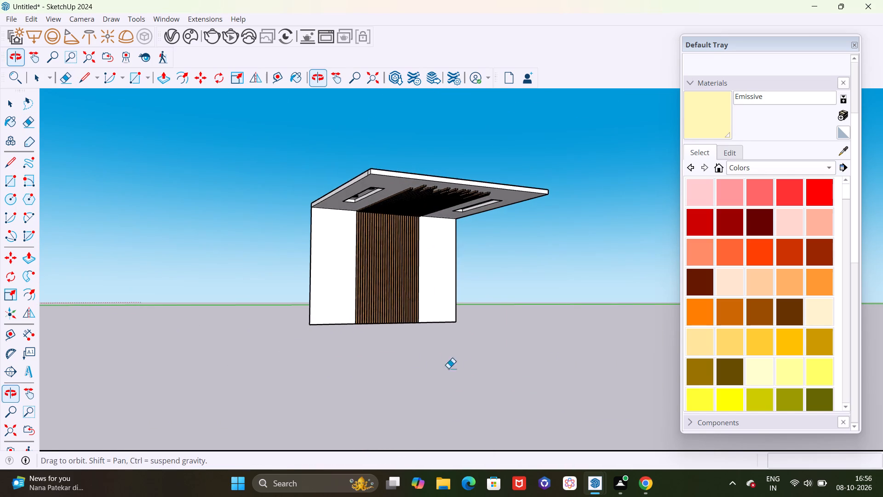
scroll(378, 338, up, 12)
scroll(314, 328, down, 2)
scroll(410, 351, down, 4)
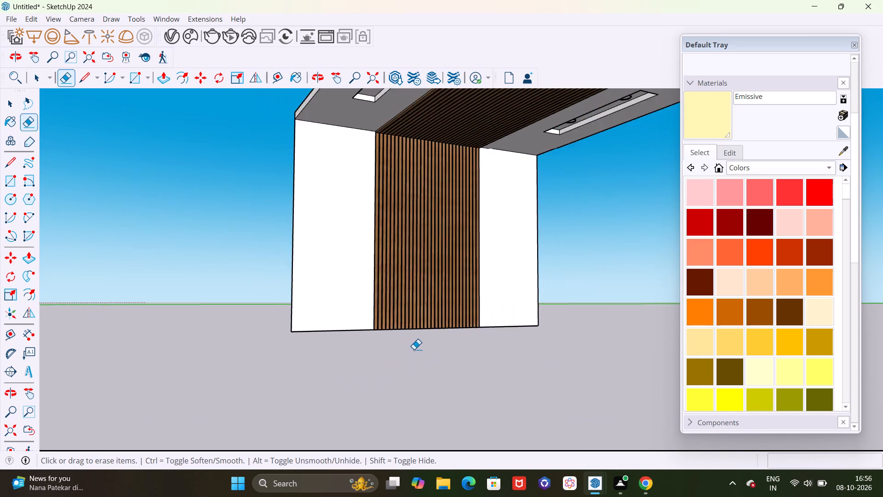
scroll(415, 349, down, 4)
middle_drag(521, 387, 443, 398)
scroll(414, 334, up, 6)
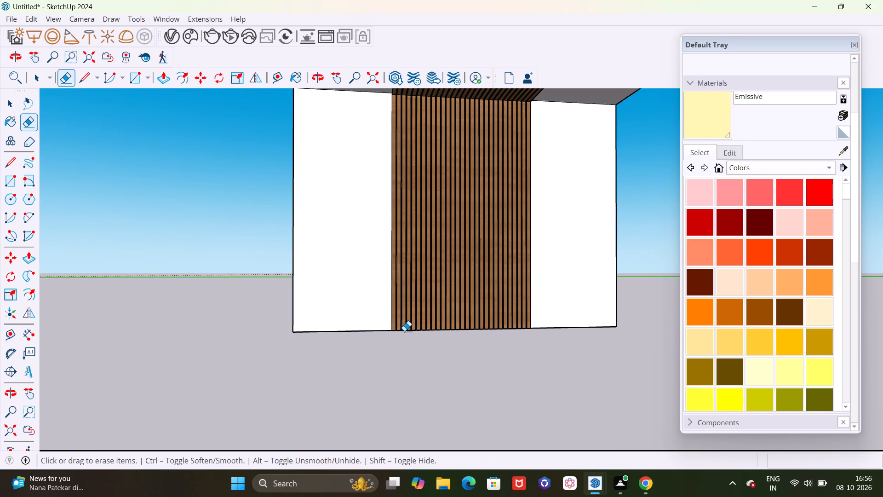
scroll(399, 306, up, 4)
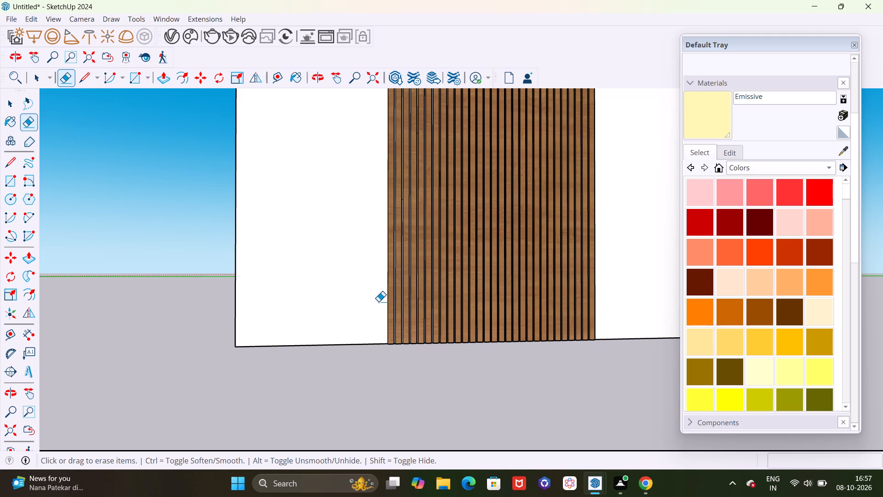
key(space)
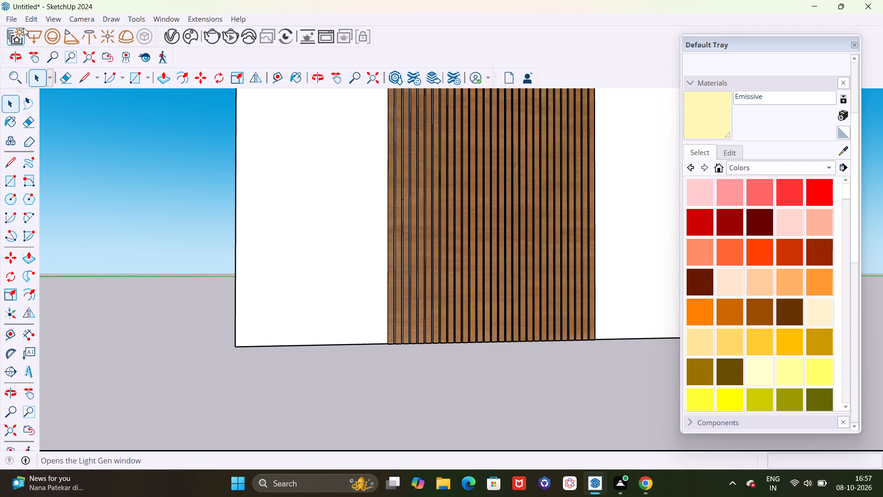
Import the Bed SketchUp model from the Downloads folder.
click(14, 16)
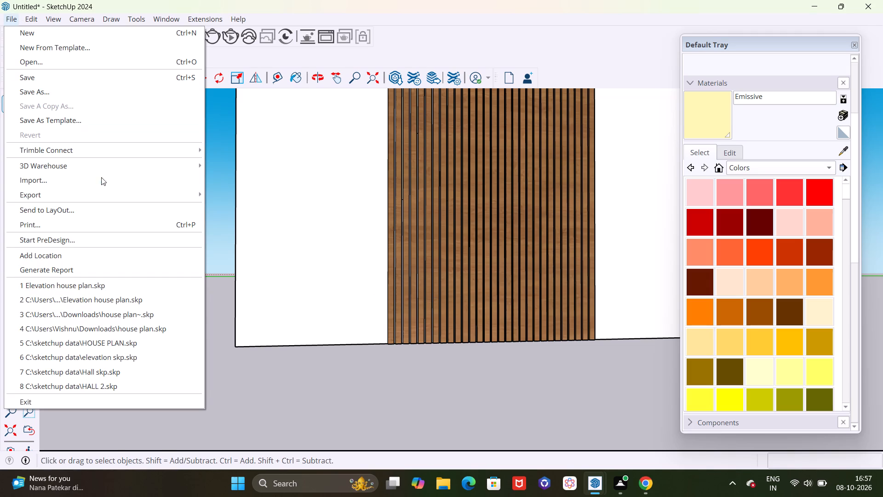
click(105, 179)
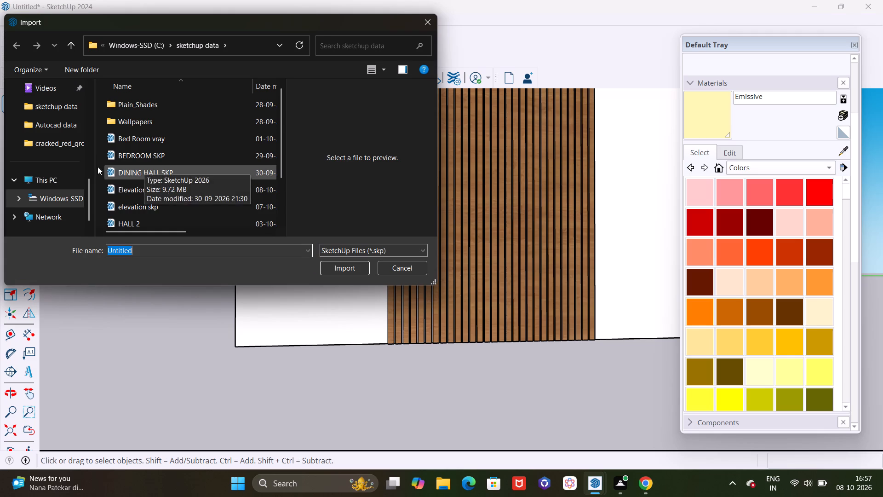
scroll(65, 155, up, 4)
scroll(65, 155, down, 6)
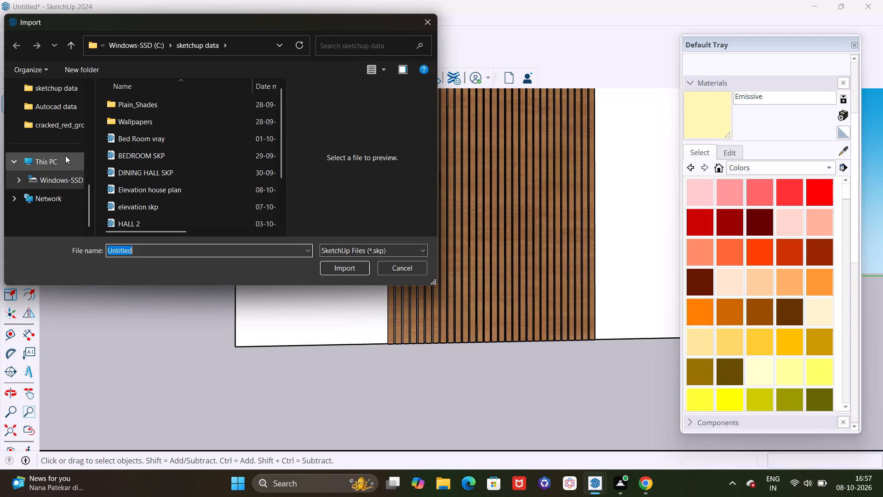
scroll(65, 156, down, 1)
scroll(65, 156, up, 6)
scroll(66, 156, down, 2)
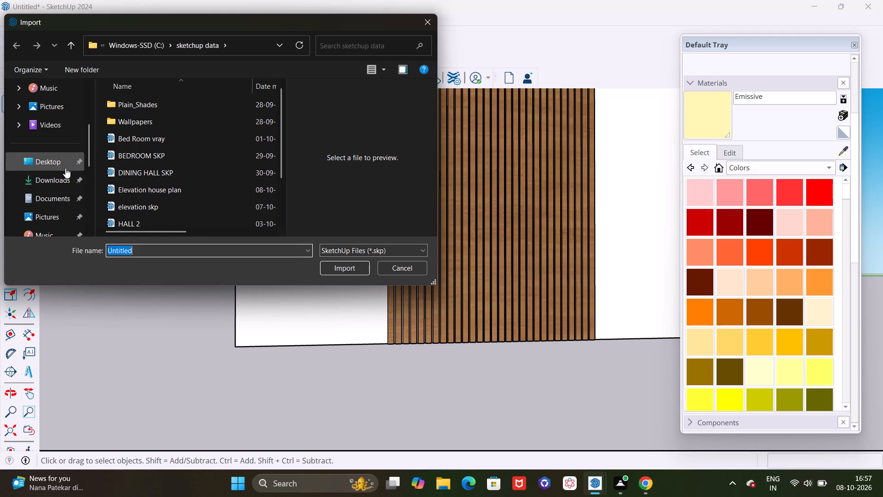
click(59, 178)
scroll(146, 167, down, 3)
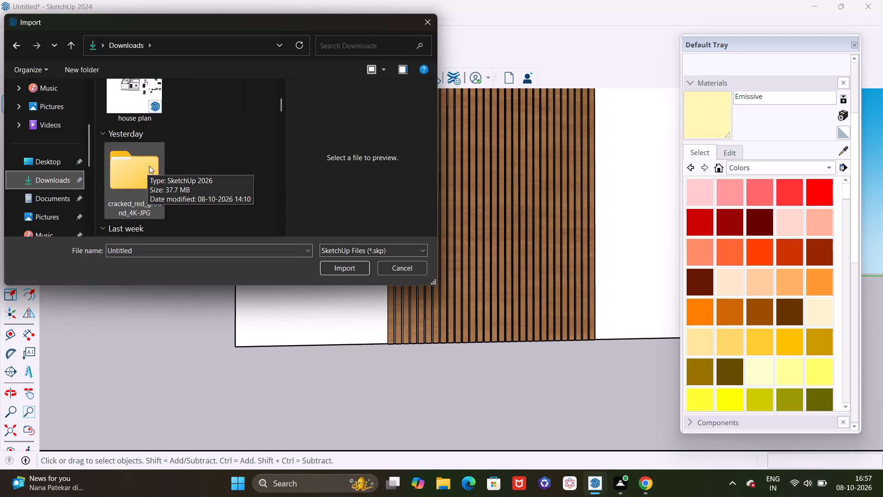
scroll(149, 166, down, 4)
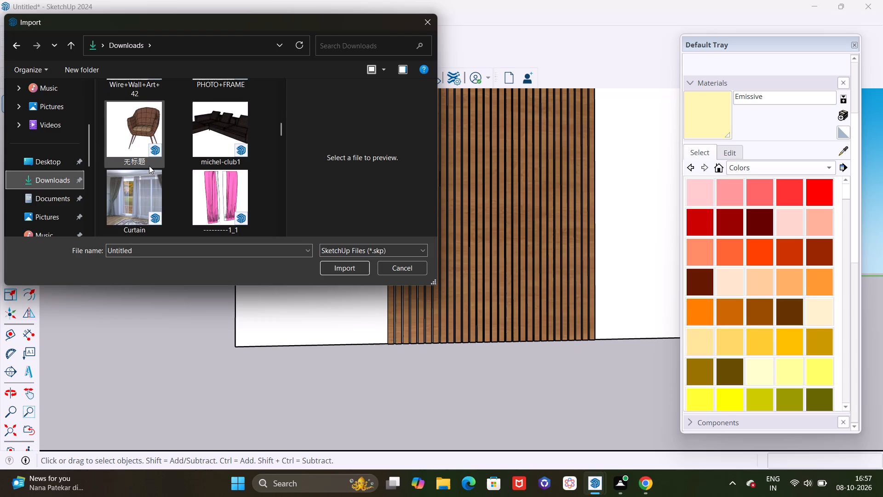
scroll(149, 166, down, 2)
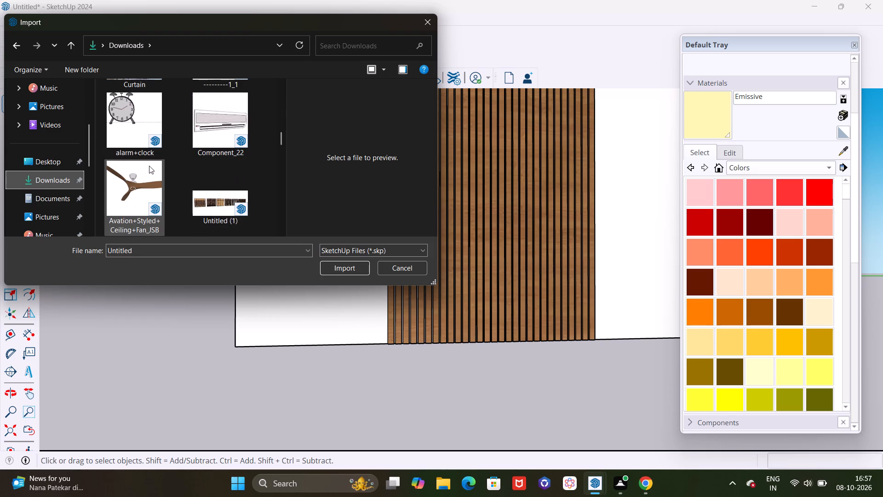
scroll(149, 166, down, 2)
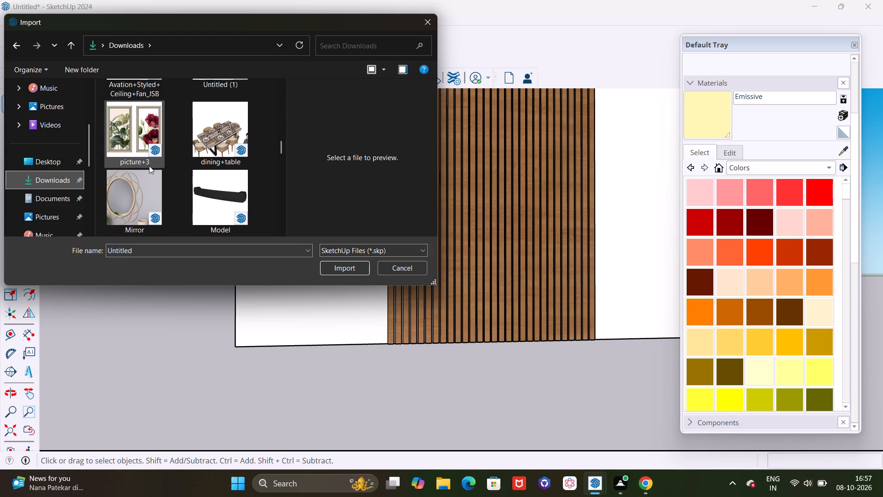
scroll(149, 166, down, 3)
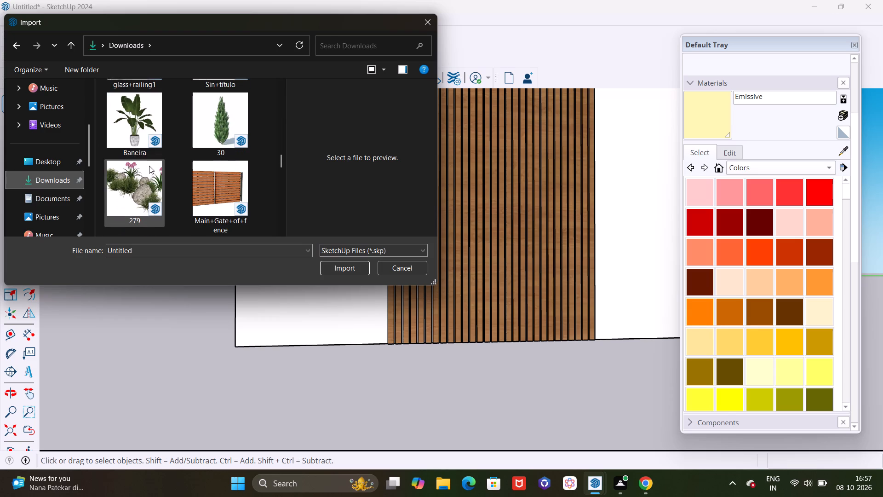
scroll(149, 166, down, 3)
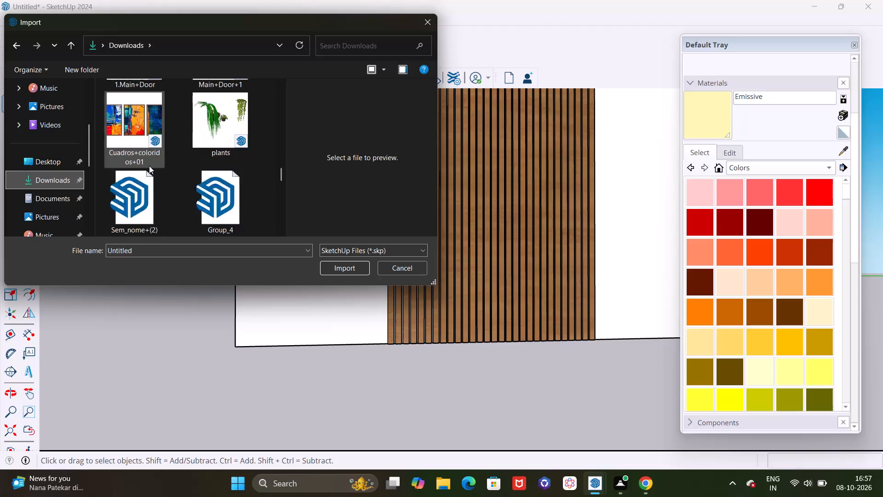
scroll(149, 166, down, 2)
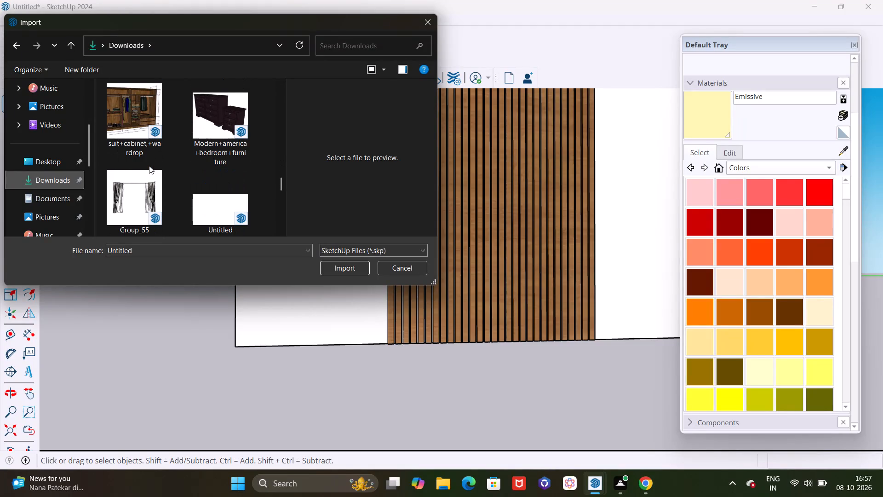
scroll(149, 166, down, 1)
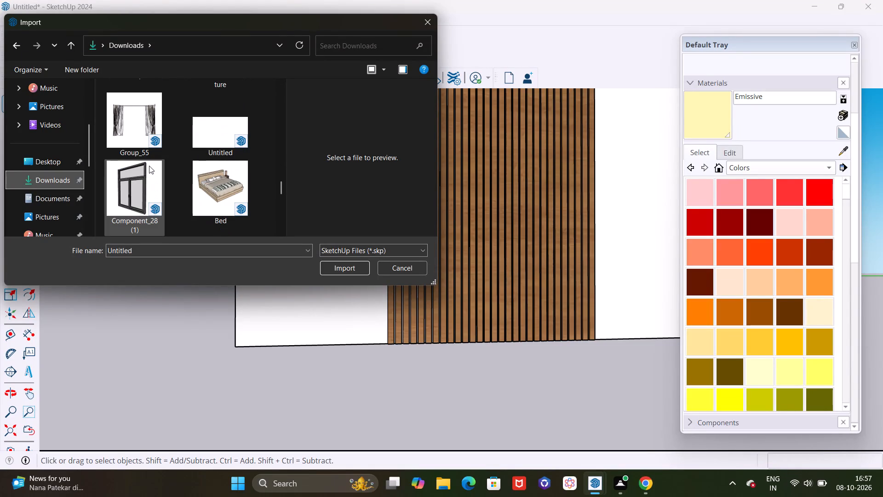
click(208, 189)
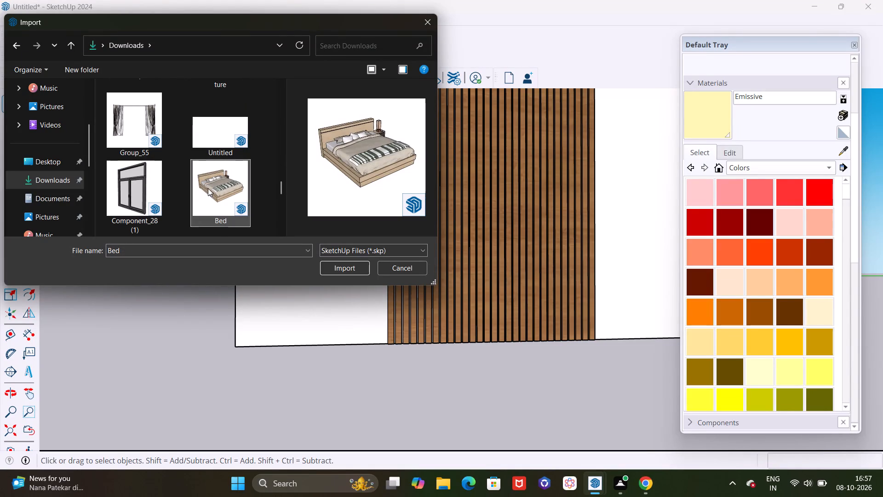
click(347, 271)
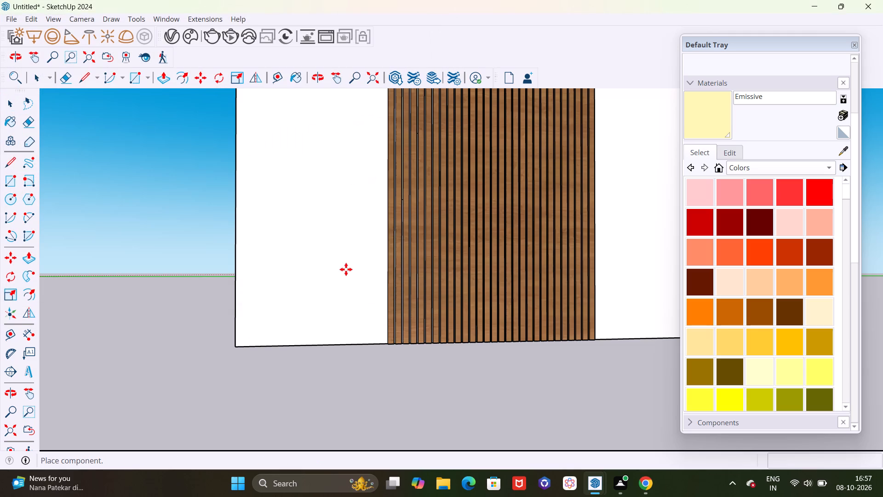
Place the imported bed on the ground in front of the slatted wall.
scroll(346, 269, down, 19)
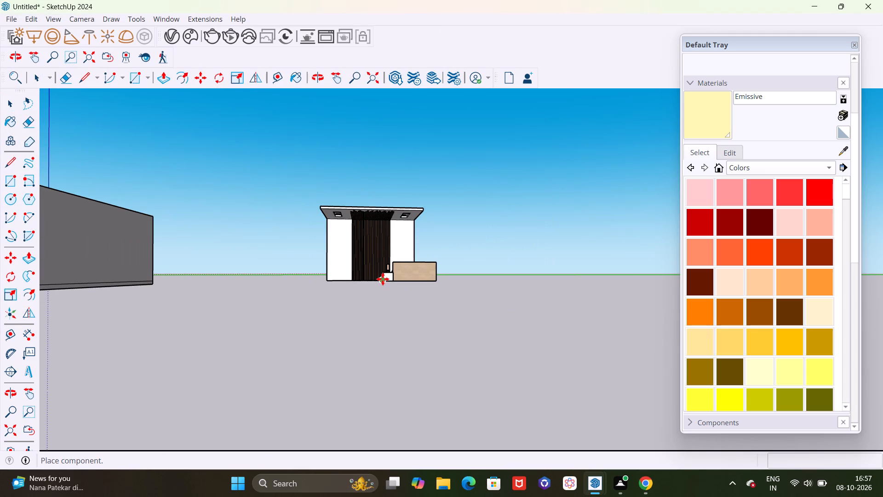
click(383, 284)
Rotate the bed 180° in the ground plane about a point beside it, so its headboard end faces the wall.
scroll(384, 284, up, 5)
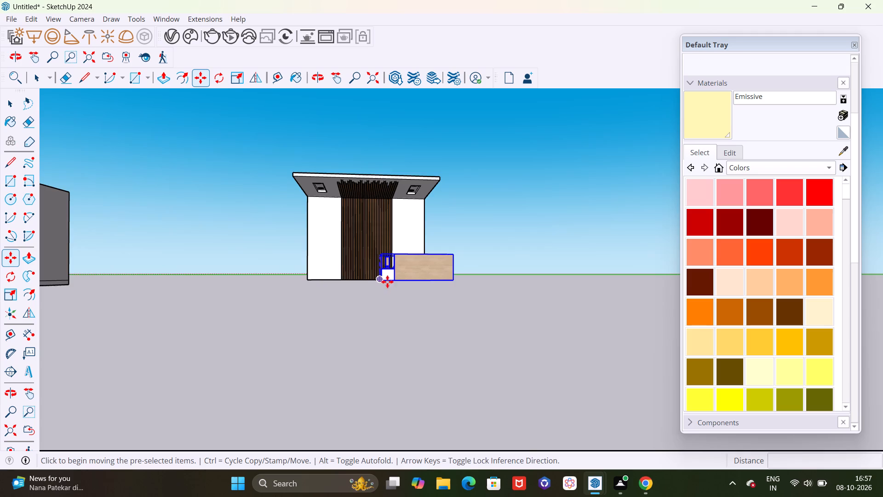
scroll(387, 282, up, 4)
middle_drag(396, 266, 384, 357)
scroll(409, 305, up, 5)
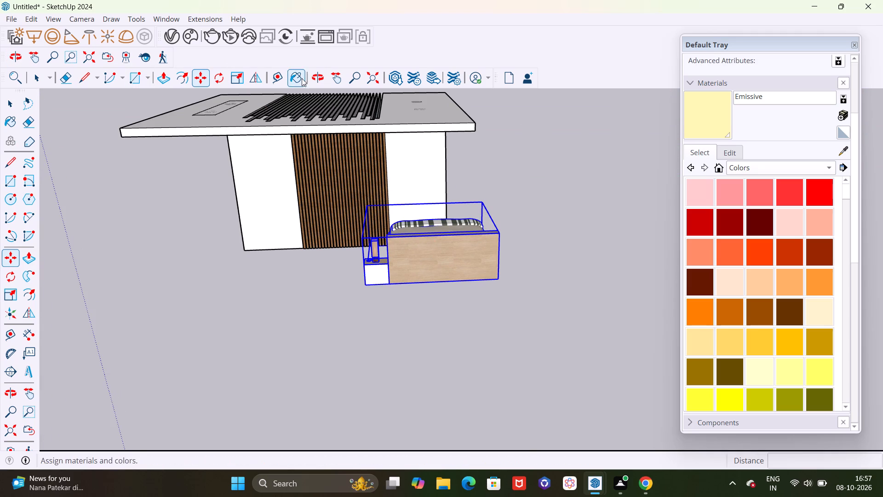
click(215, 75)
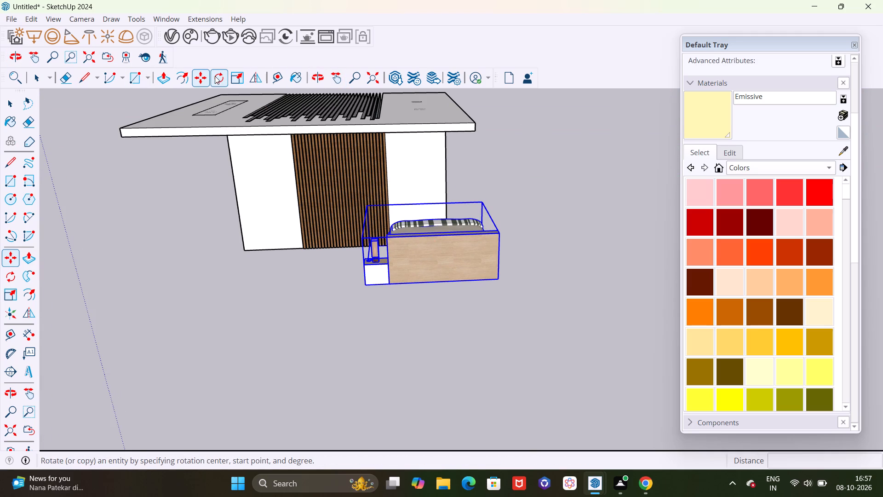
scroll(229, 347, down, 8)
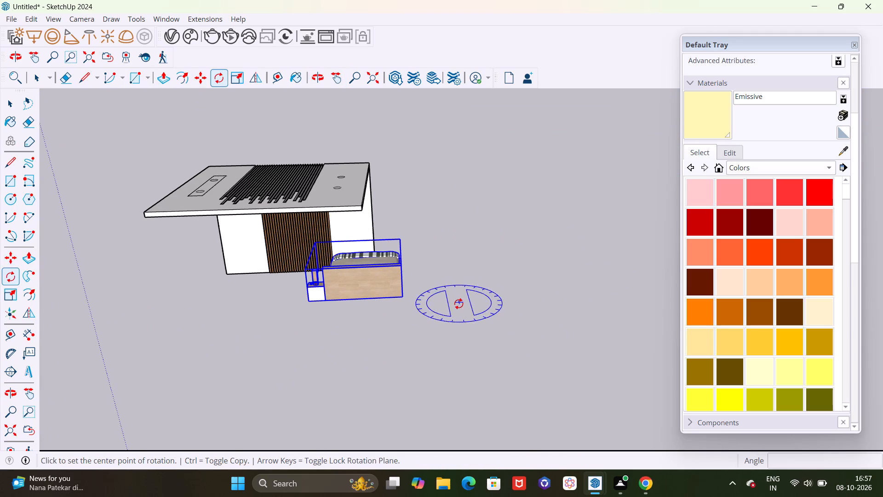
scroll(459, 282, up, 8)
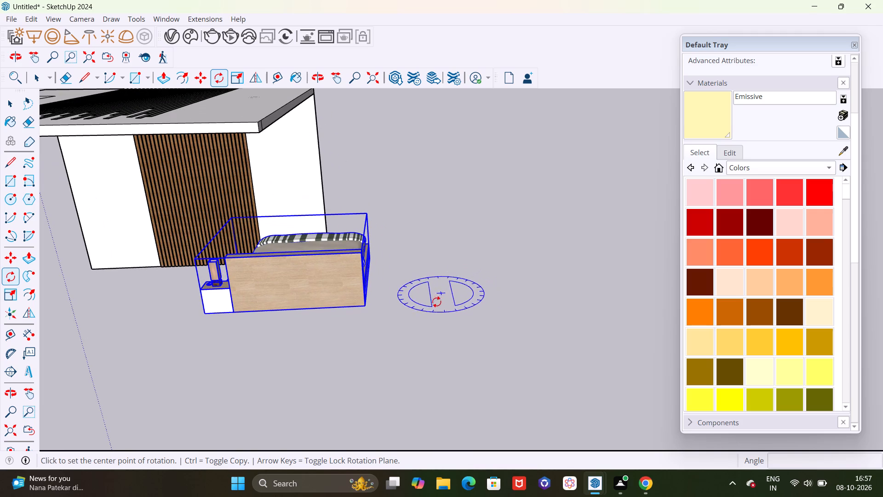
click(433, 307)
click(535, 301)
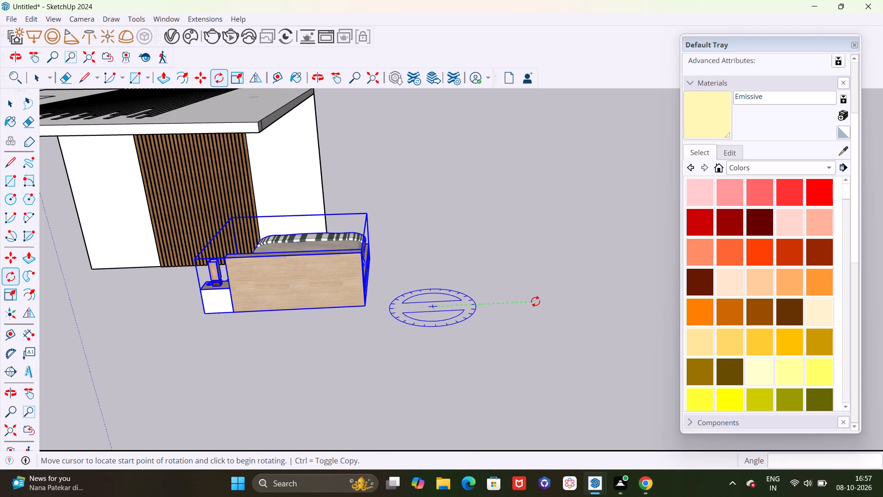
click(204, 318)
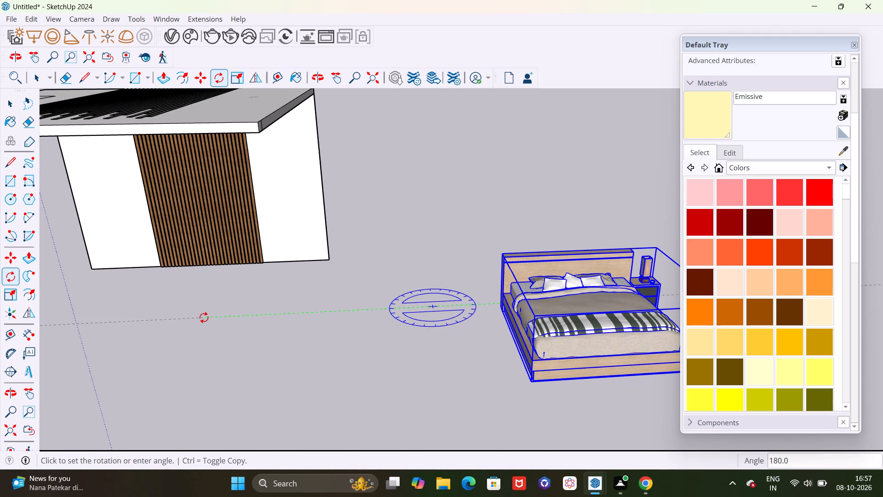
scroll(172, 307, down, 9)
scroll(459, 373, up, 5)
scroll(378, 273, up, 7)
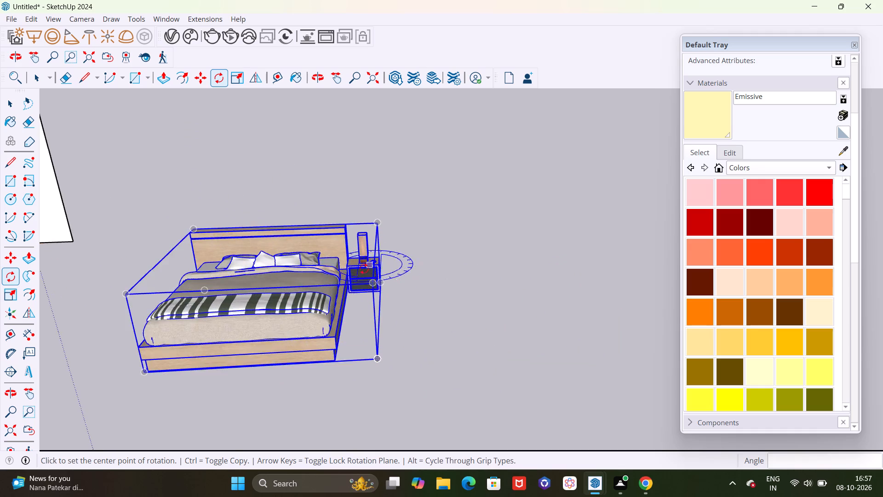
Move the bed by the headboard's bottom corner to the bottom corner of the slatted panel on the wall.
scroll(364, 269, up, 15)
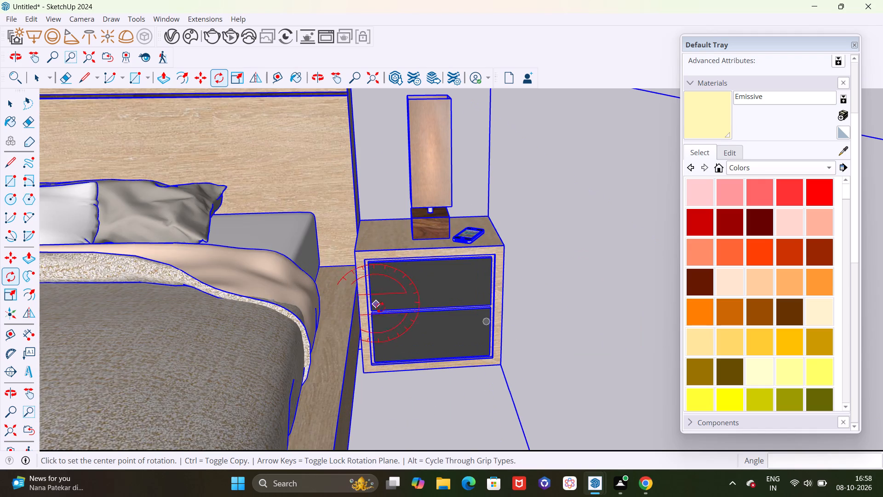
scroll(380, 307, up, 4)
scroll(516, 307, down, 16)
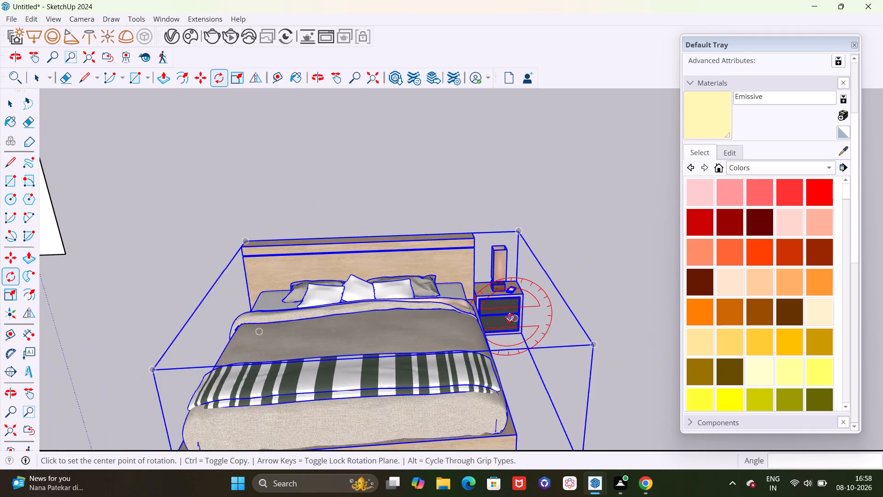
scroll(510, 318, down, 5)
scroll(500, 337, up, 4)
scroll(449, 314, down, 6)
scroll(426, 353, down, 5)
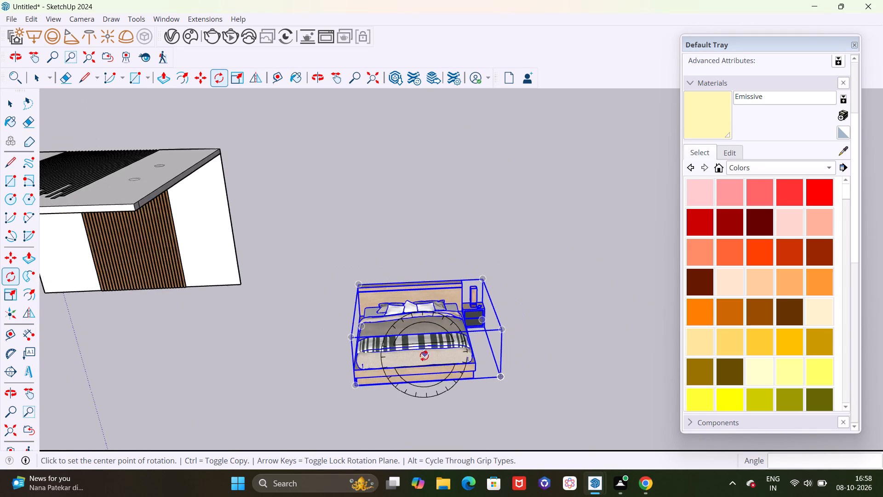
middle_drag(339, 358, 534, 347)
scroll(505, 350, up, 11)
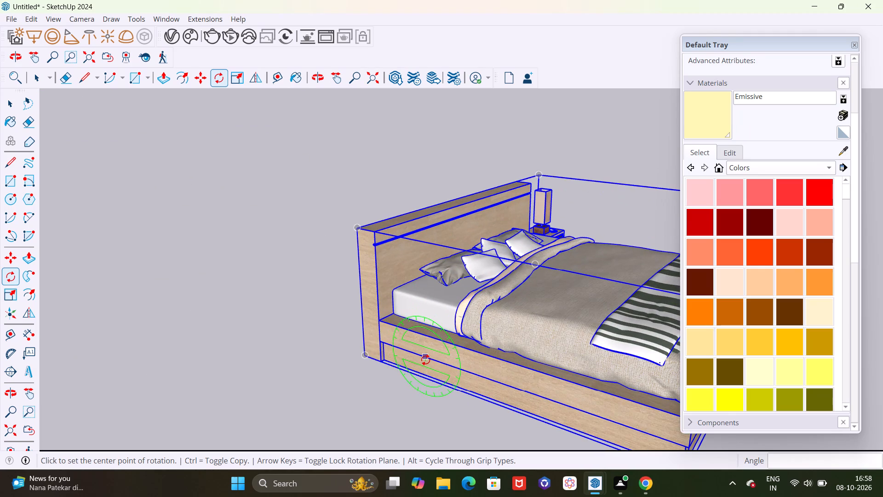
key(m)
scroll(357, 369, up, 9)
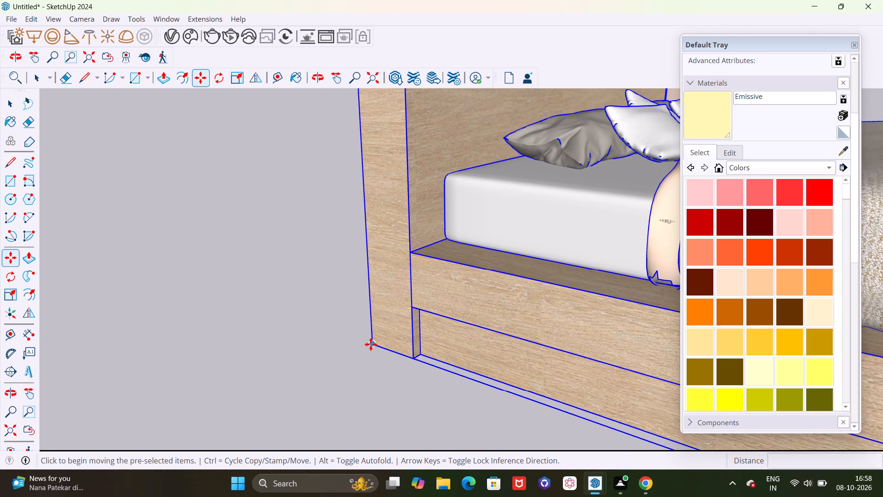
click(371, 344)
scroll(371, 343, down, 20)
scroll(371, 343, down, 10)
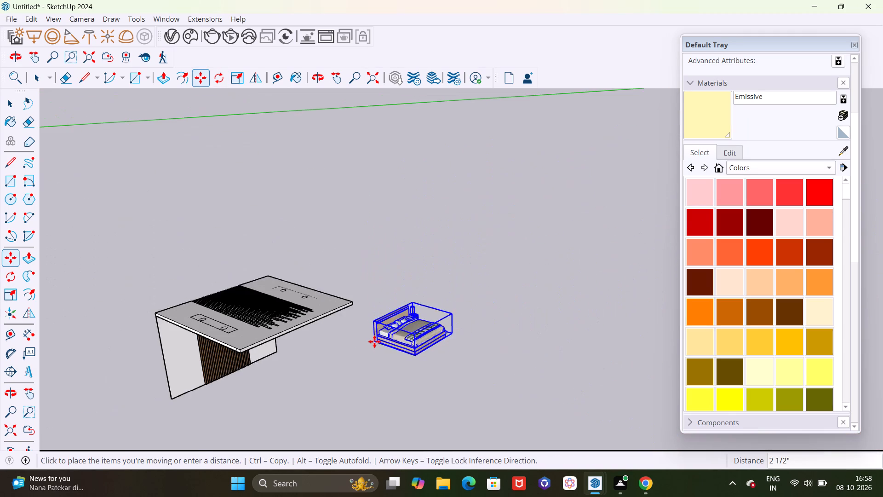
scroll(207, 401, up, 20)
scroll(207, 401, up, 8)
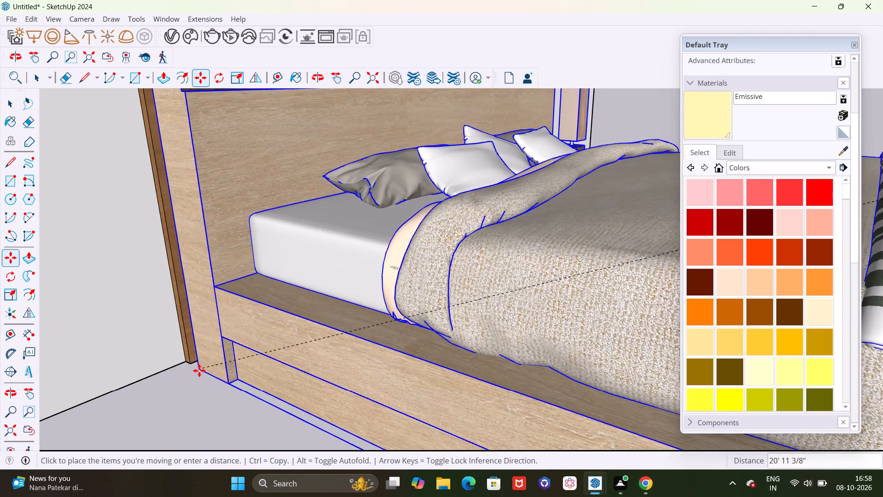
click(193, 365)
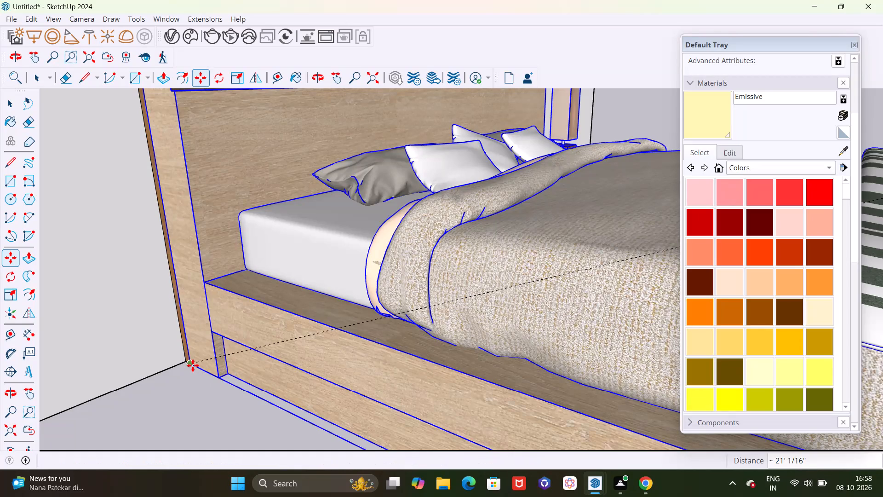
Examine the bed's placement against the slatted wall from the front, the side, below and close up at the headboard corner.
scroll(196, 366, down, 16)
middle_drag(501, 384, 232, 389)
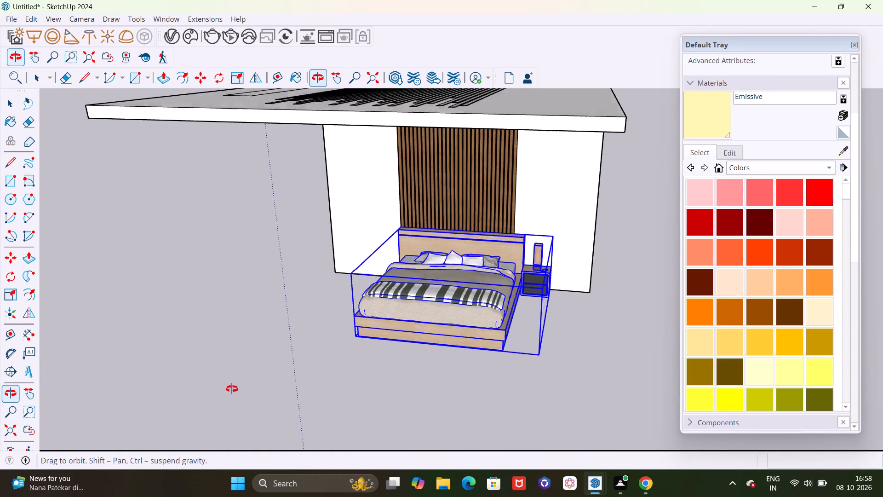
middle_drag(232, 389, 266, 375)
scroll(435, 371, up, 5)
scroll(436, 378, down, 6)
middle_drag(422, 401, 749, 285)
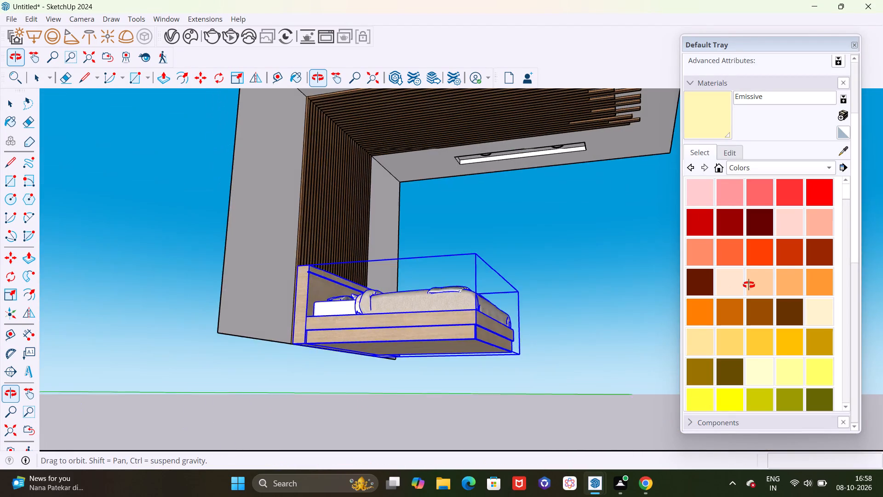
middle_drag(749, 285, 404, 210)
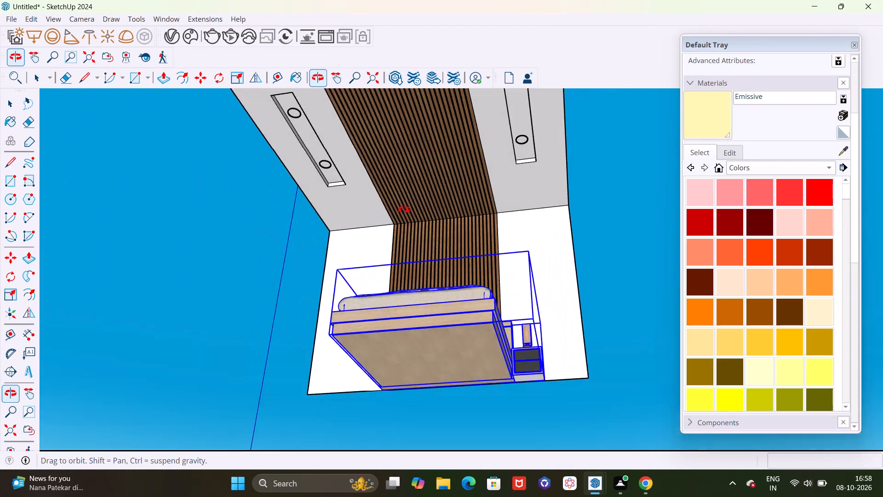
middle_drag(404, 210, 446, 411)
scroll(459, 346, down, 3)
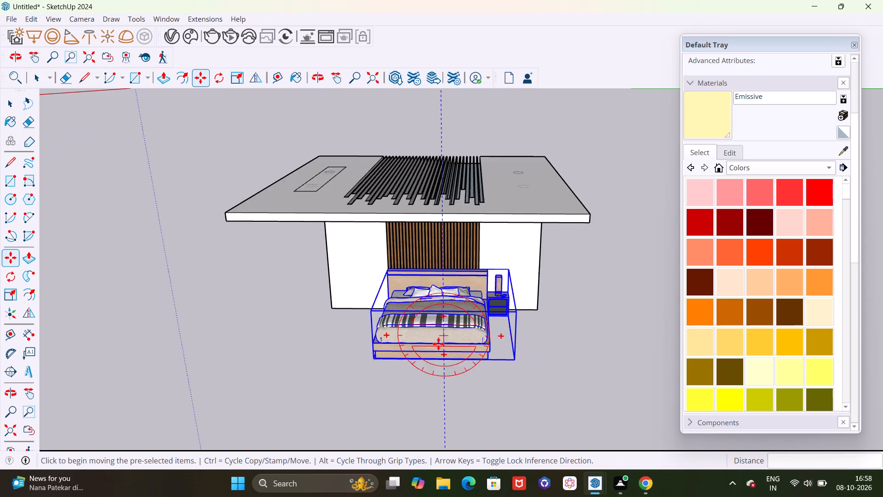
scroll(438, 343, up, 10)
key(space)
click(218, 353)
scroll(241, 371, down, 4)
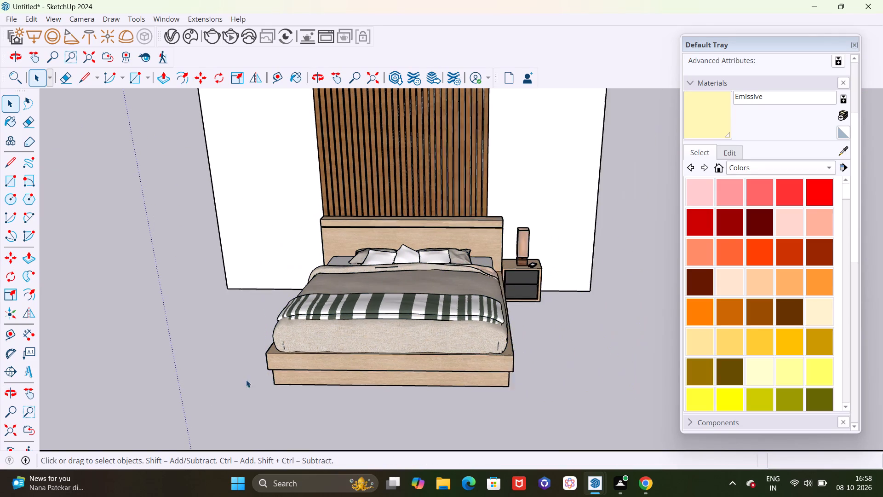
middle_drag(216, 372, 418, 370)
scroll(374, 327, up, 9)
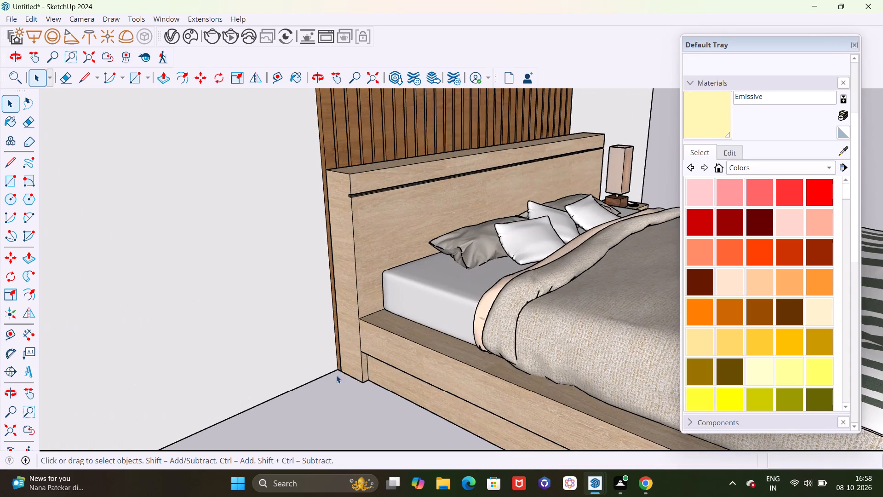
middle_drag(347, 386, 295, 381)
scroll(238, 355, up, 9)
scroll(212, 326, down, 4)
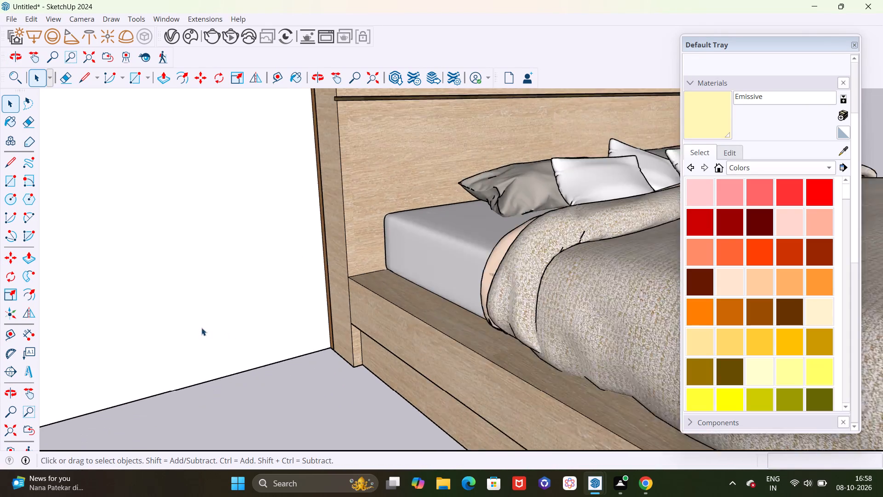
scroll(201, 328, down, 20)
scroll(201, 328, down, 1)
middle_drag(502, 363, 367, 363)
Delete the bedside table with its lamp and phone from inside the bed model.
scroll(508, 293, up, 2)
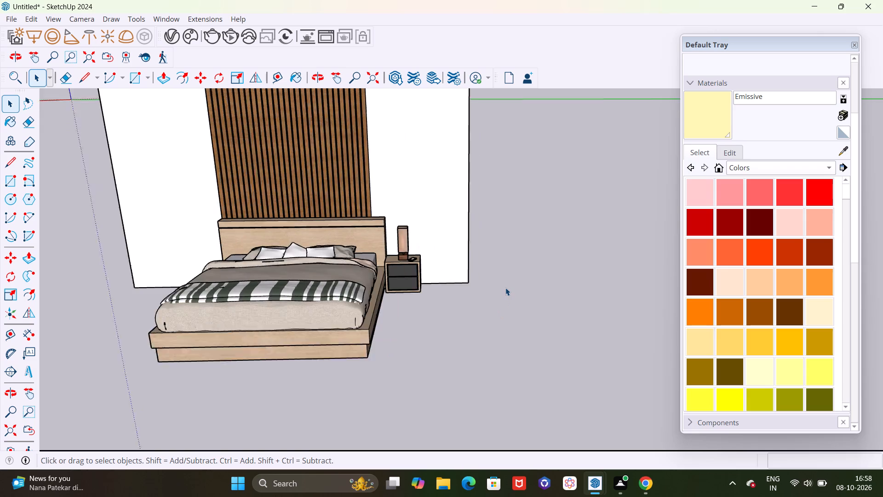
scroll(505, 288, up, 8)
click(394, 272)
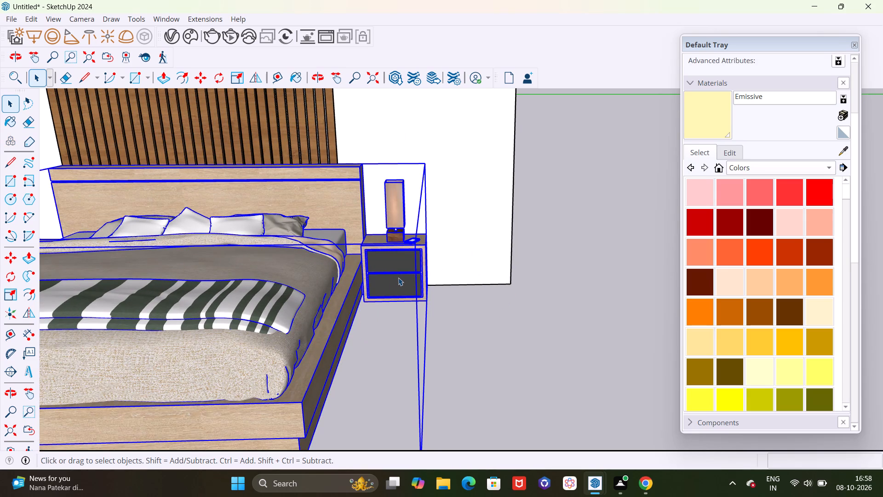
double_click(398, 277)
click(398, 277)
key(Delete)
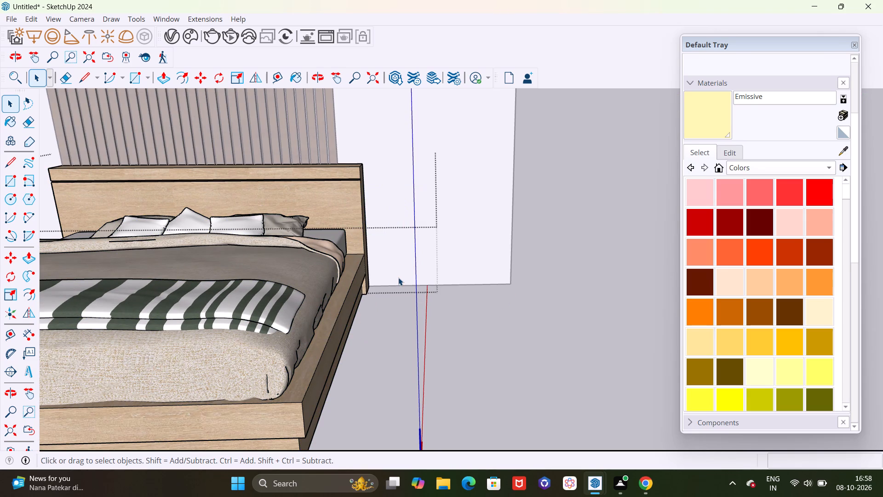
scroll(407, 280, down, 8)
click(352, 280)
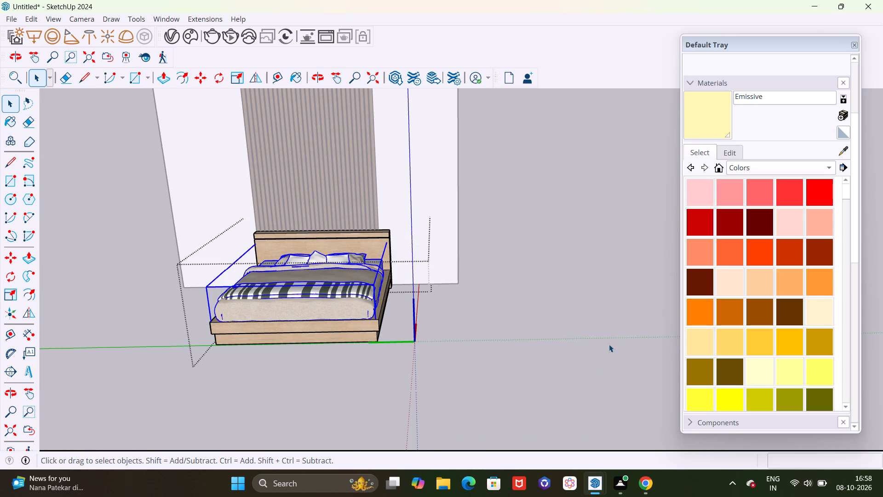
click(615, 344)
Scale the bed's width to 0.92 along the green axis, keeping its length at 1.00, to match the slatted panel's width.
click(364, 323)
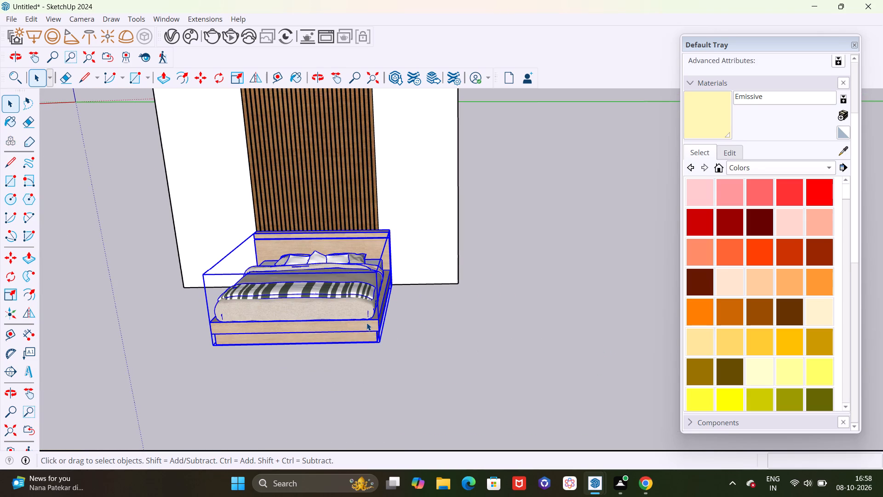
key(s)
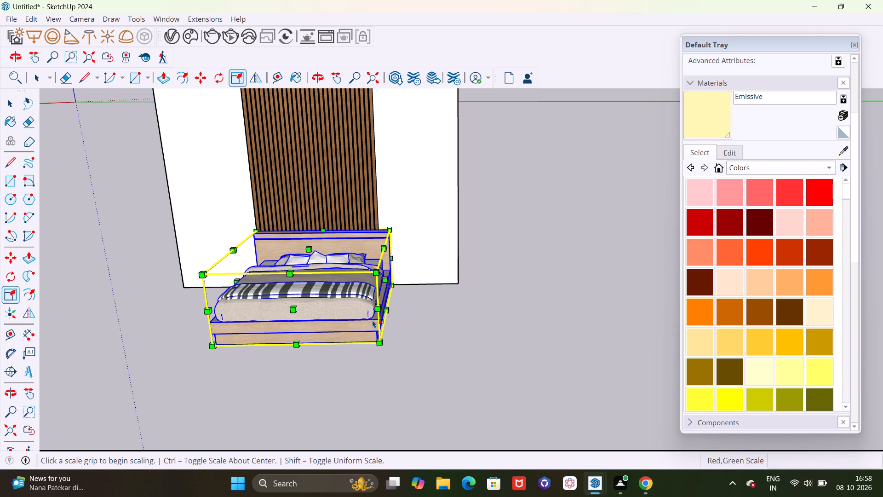
scroll(375, 320, up, 3)
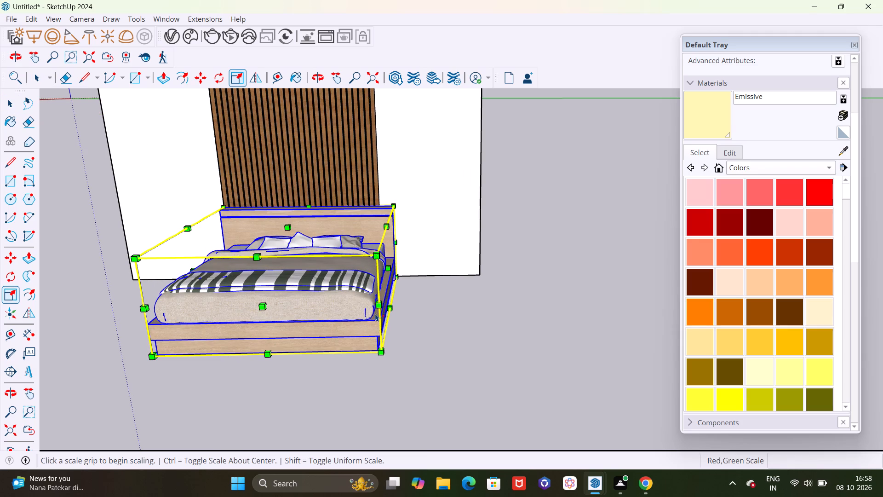
drag(378, 307, 371, 307)
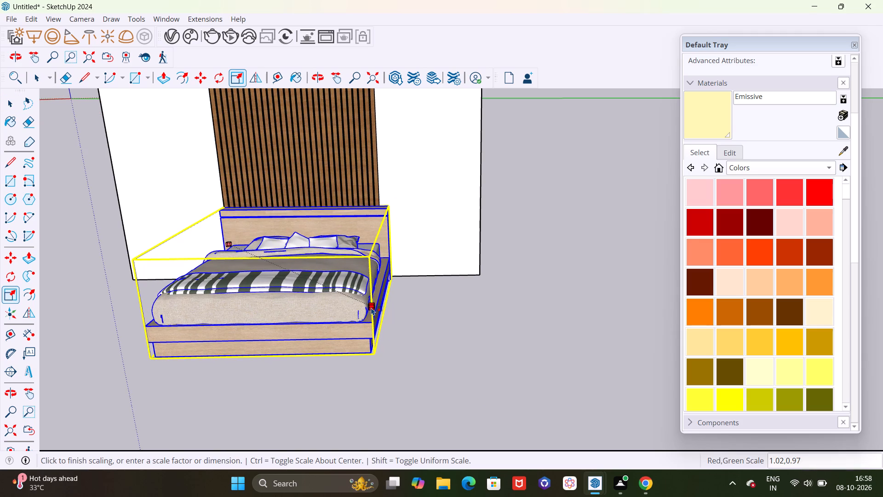
drag(371, 307, 360, 306)
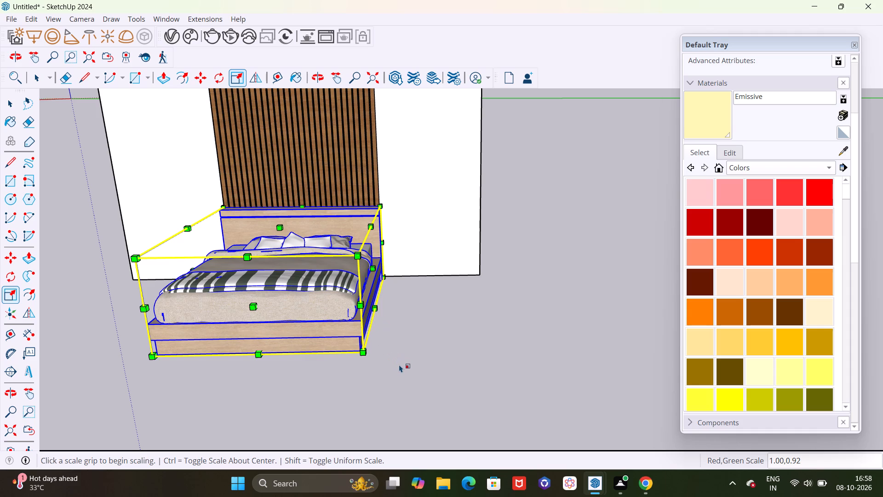
key(Escape)
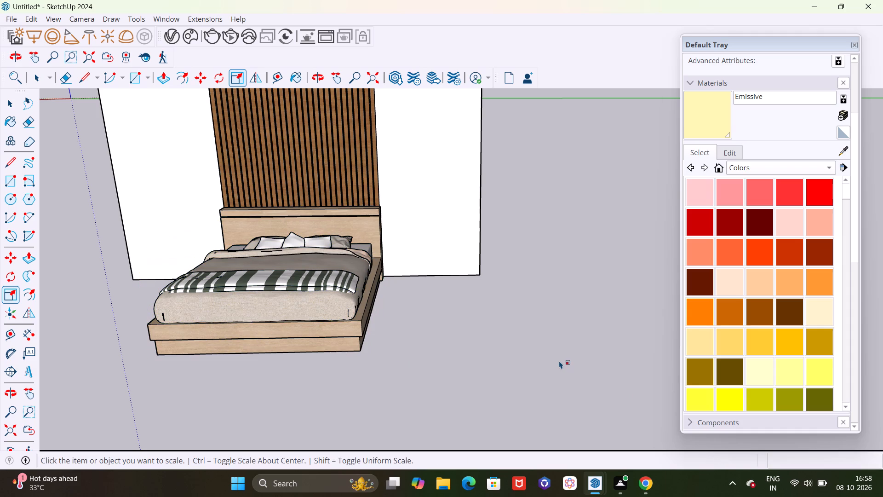
Open the bed for editing and sample the Cherry Highgloss 300cm material from the wall slats.
scroll(565, 371, down, 8)
scroll(396, 365, up, 4)
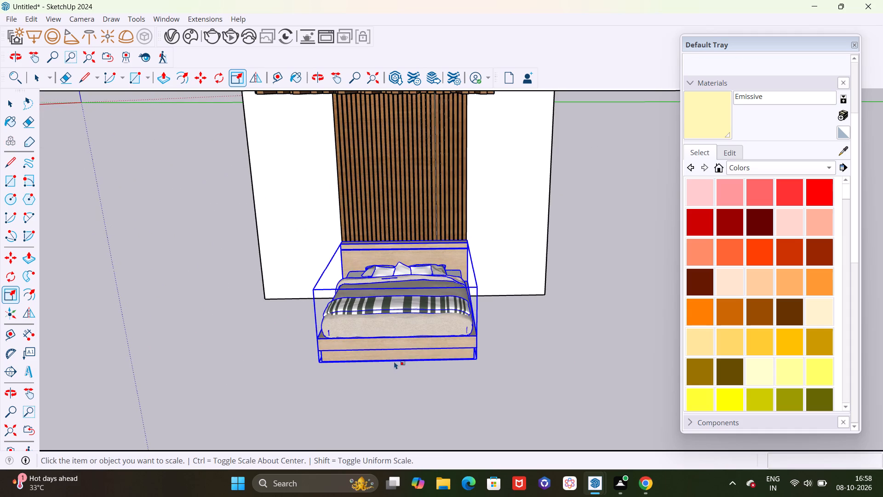
middle_drag(400, 373, 583, 338)
scroll(477, 373, up, 4)
scroll(477, 370, down, 4)
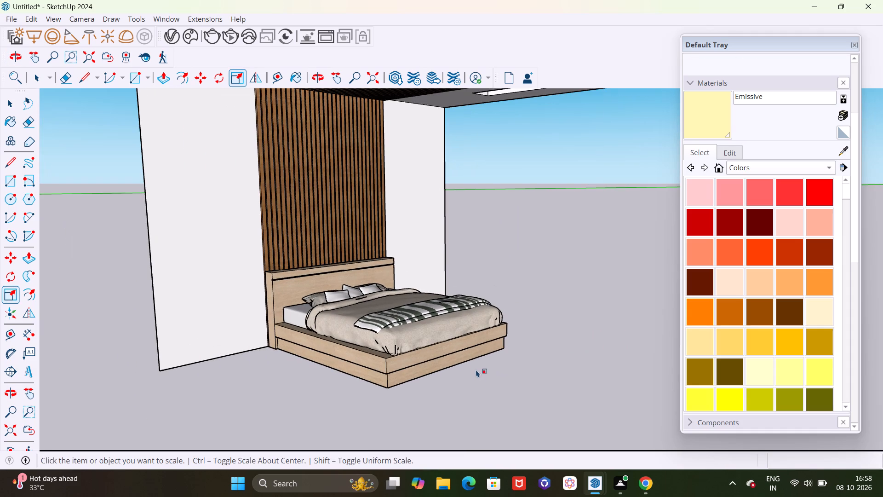
key(space)
click(447, 361)
double_click(447, 361)
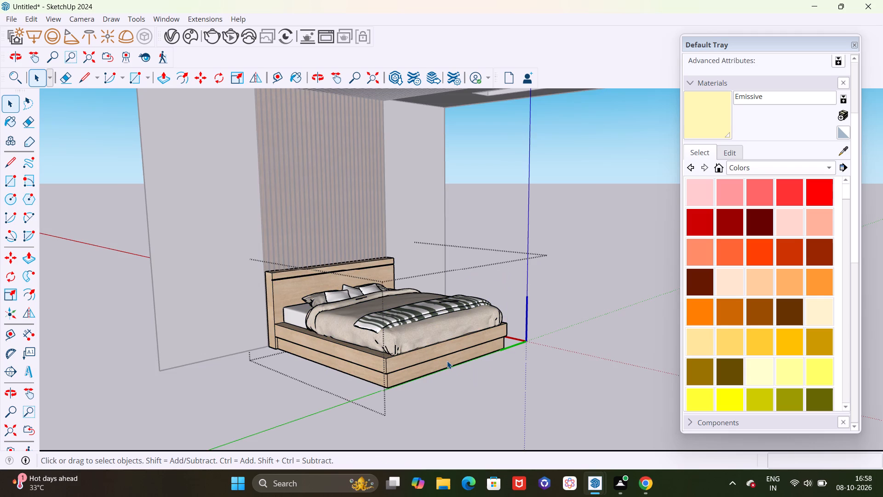
click(447, 361)
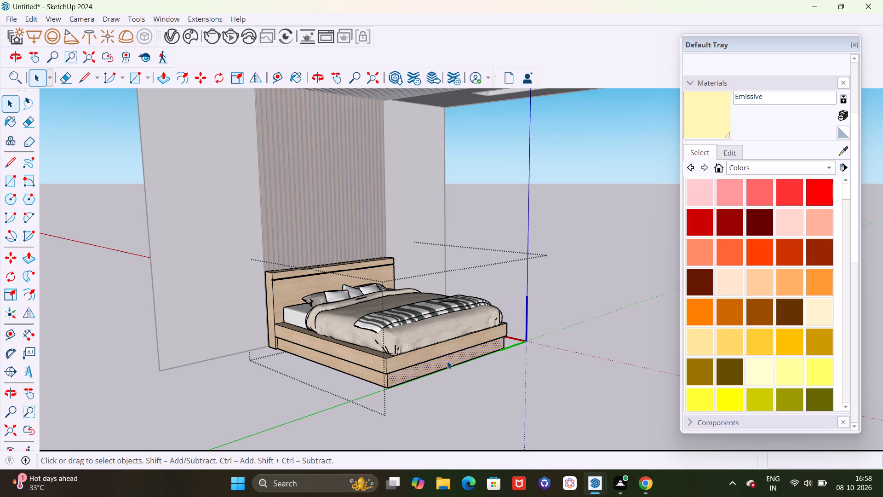
click(842, 152)
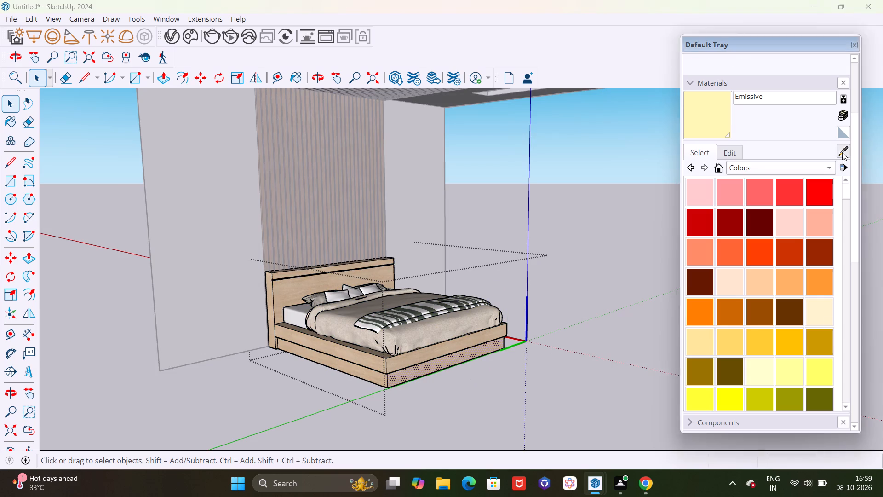
scroll(298, 196, up, 4)
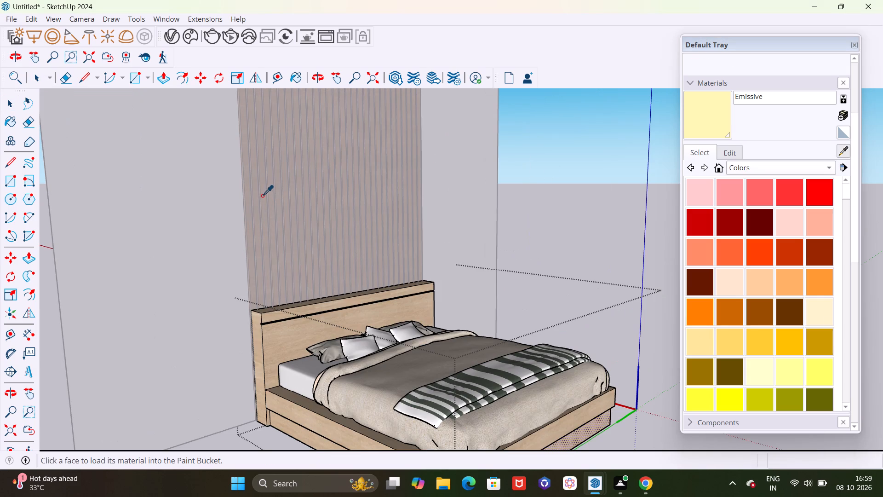
click(264, 193)
Paint the headboard's side, front panel, upper band and top faces with Cherry Highgloss 300cm.
scroll(289, 366, up, 4)
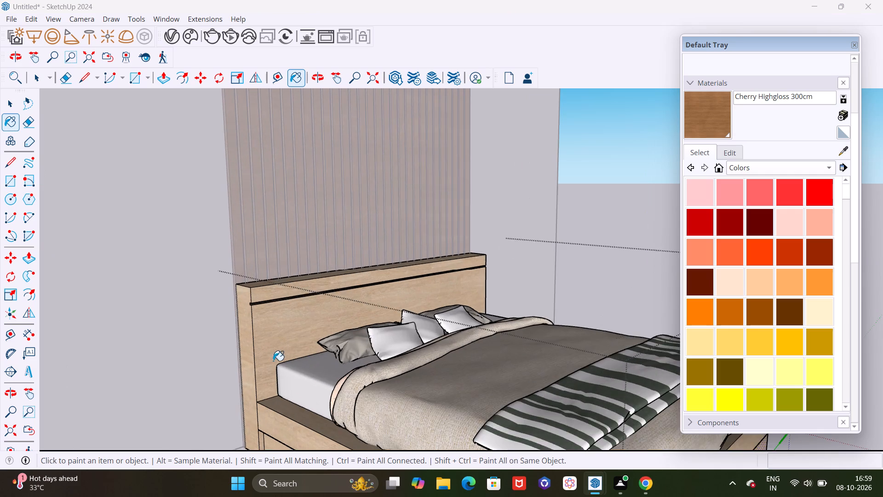
scroll(256, 342, up, 4)
click(240, 319)
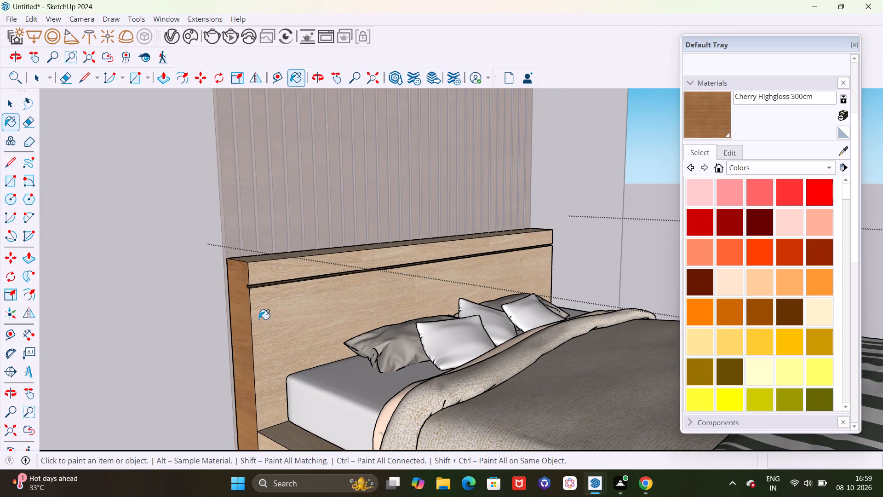
click(273, 319)
click(273, 275)
middle_drag(270, 260, 270, 303)
scroll(275, 285, up, 5)
click(287, 312)
scroll(291, 290, down, 13)
Paint the inner faces of the headboard's narrow horizontal groove with Cherry Highgloss 300cm.
scroll(301, 302, up, 3)
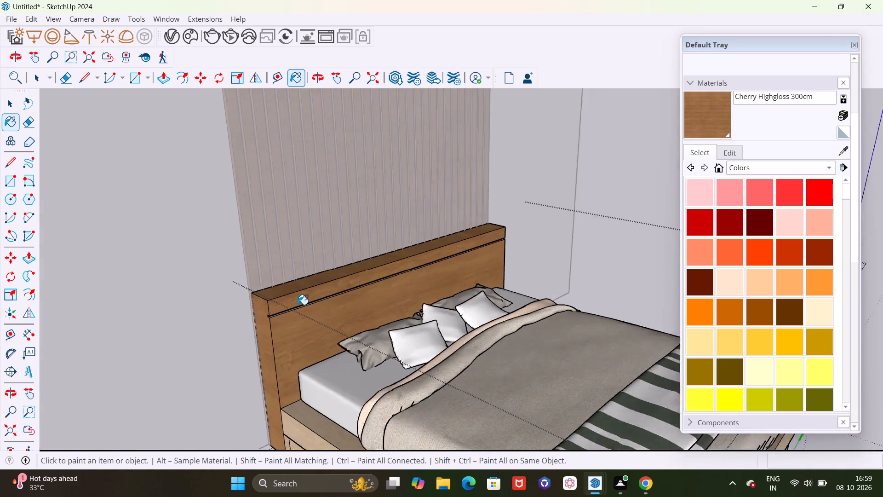
scroll(298, 305, up, 20)
scroll(298, 305, up, 13)
click(290, 307)
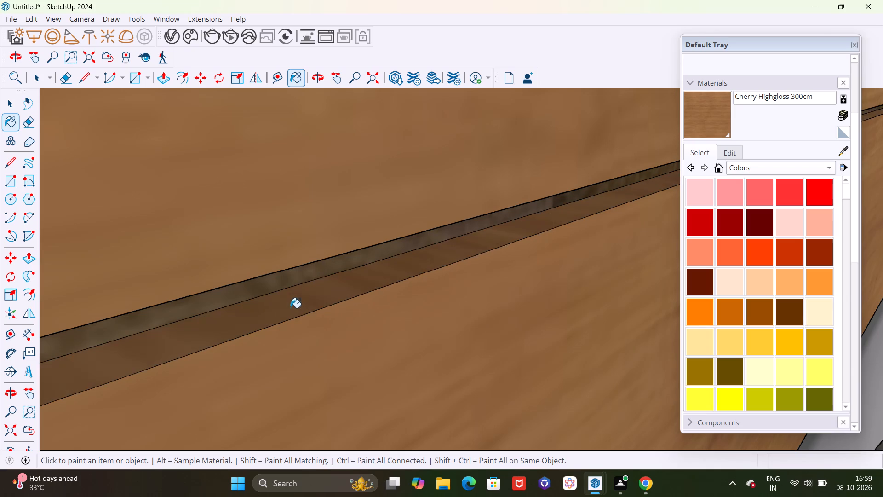
middle_drag(291, 308, 293, 246)
click(263, 282)
scroll(345, 293, down, 6)
middle_drag(354, 302, 405, 188)
scroll(278, 288, up, 5)
click(333, 250)
scroll(437, 345, down, 3)
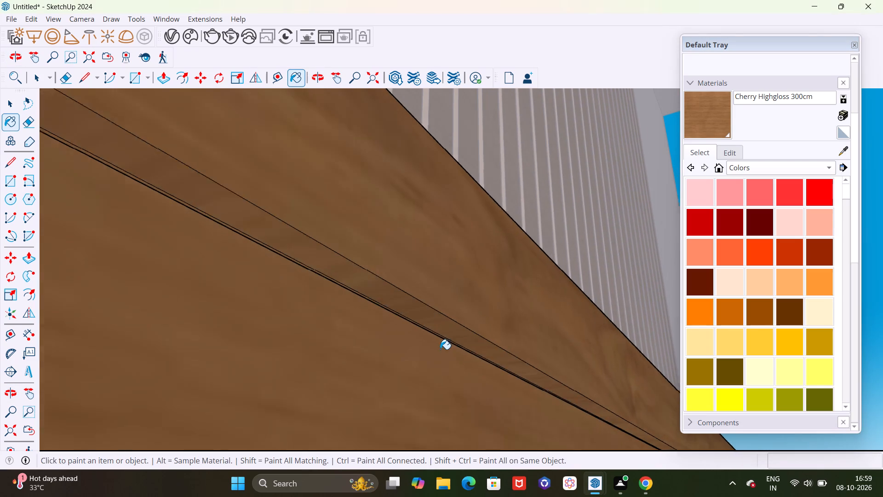
scroll(440, 349, down, 9)
scroll(299, 281, down, 6)
Paint the foot-end rail and the recessed plinth below it with Cherry Highgloss 300cm.
middle_drag(372, 320, 127, 388)
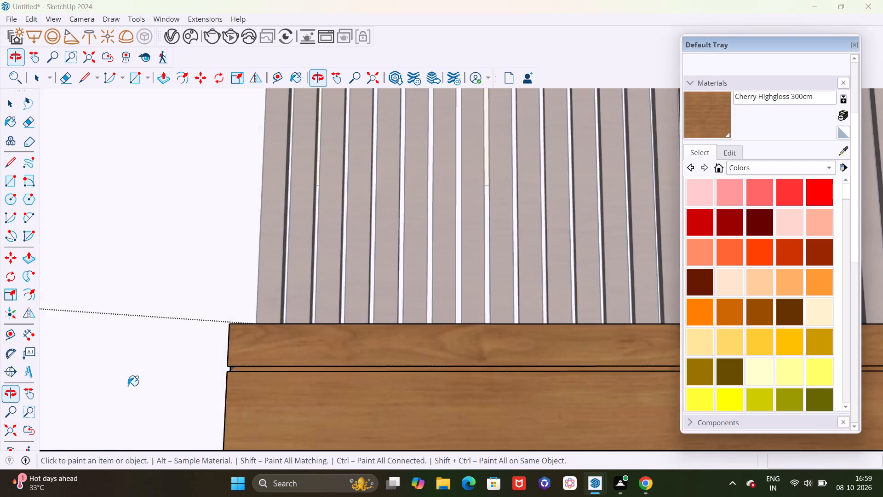
scroll(267, 351, down, 19)
scroll(420, 379, down, 4)
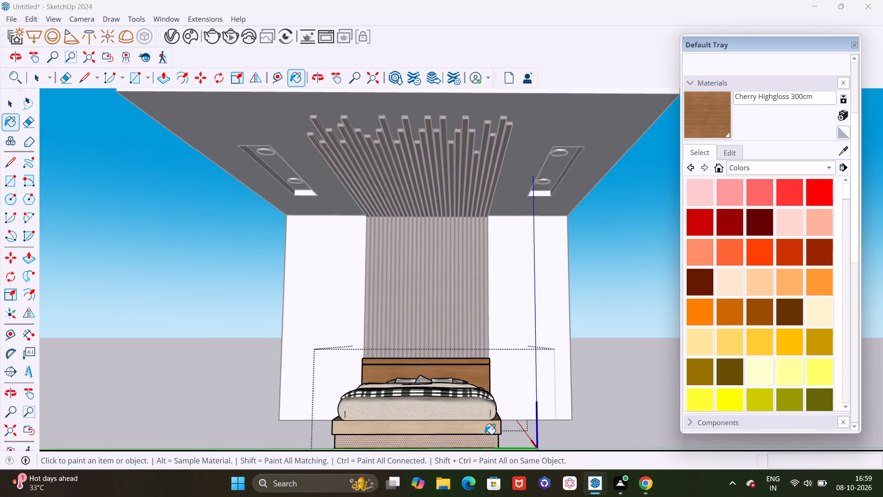
scroll(485, 434, up, 5)
click(484, 427)
scroll(478, 390, down, 6)
scroll(462, 446, up, 10)
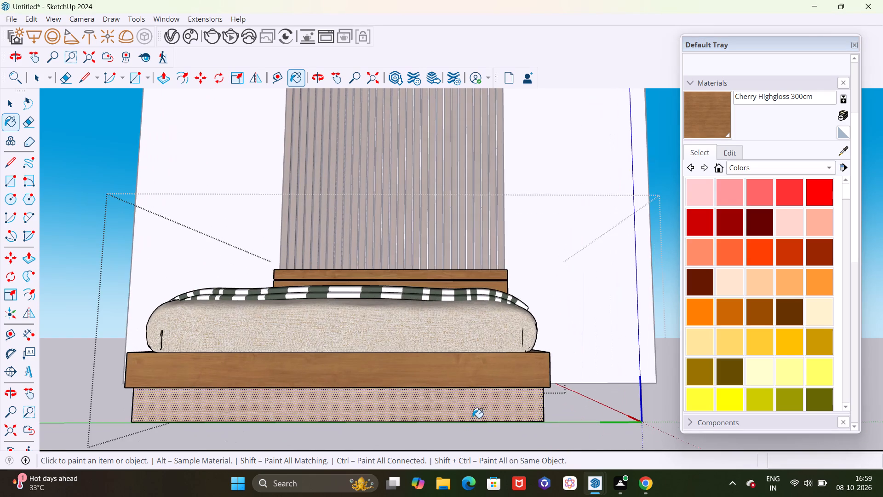
click(474, 414)
Paint the plinth, side rail, headboard end and small filler strip on the bed side nearest the origin with Cherry Highgloss 300cm.
scroll(518, 414, down, 3)
middle_drag(518, 415, 339, 418)
scroll(427, 410, up, 5)
click(415, 387)
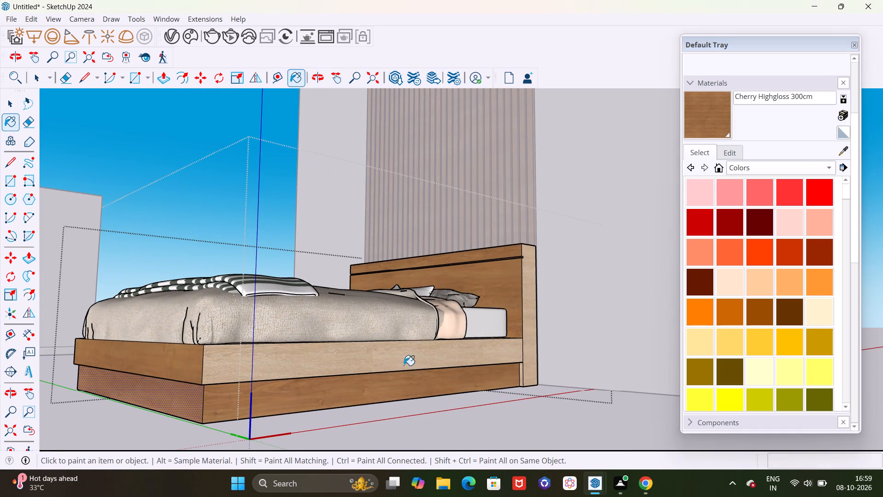
click(398, 348)
scroll(528, 370, up, 10)
click(531, 353)
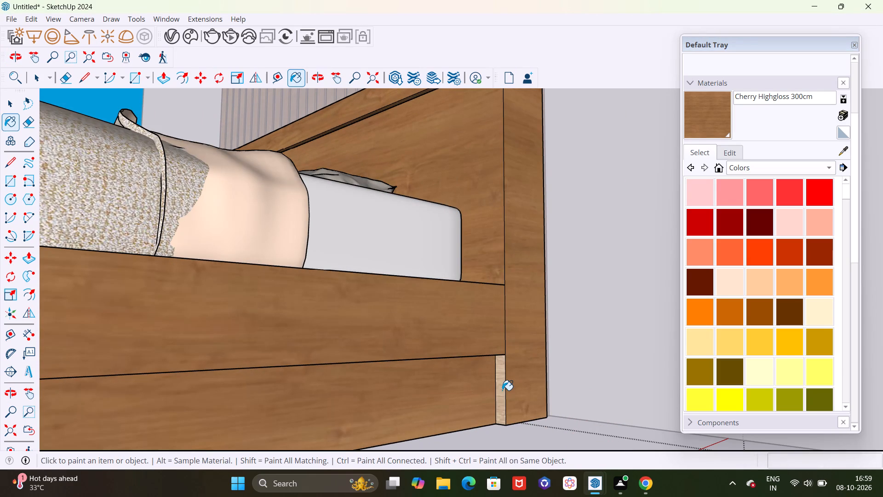
click(502, 390)
Paint the top ledge of the bed frame beside the mattress with Cherry Highgloss 300cm.
scroll(528, 404, down, 6)
middle_drag(557, 376, 247, 415)
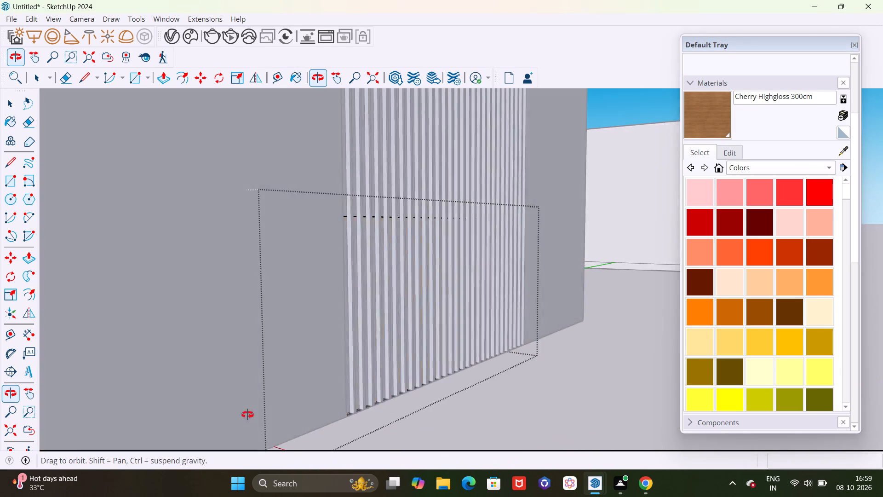
middle_drag(247, 415, 405, 427)
scroll(431, 383, up, 20)
scroll(431, 383, up, 2)
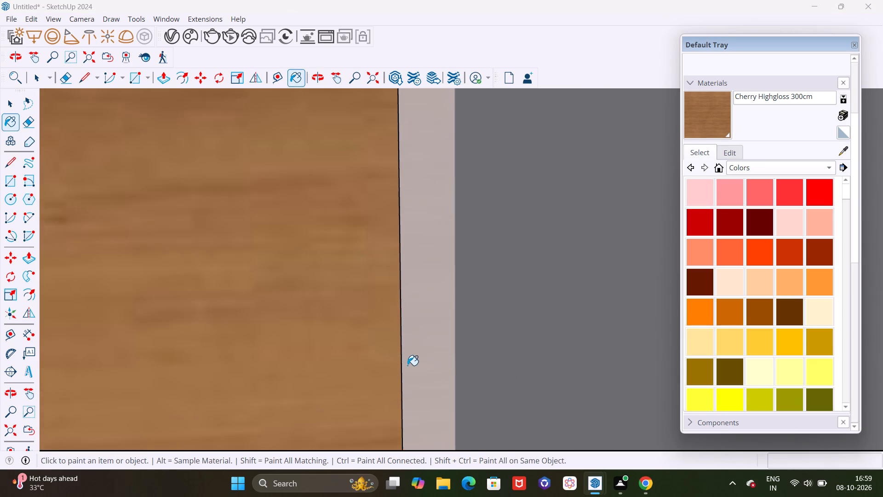
scroll(403, 365, up, 9)
scroll(455, 376, down, 20)
scroll(455, 376, down, 8)
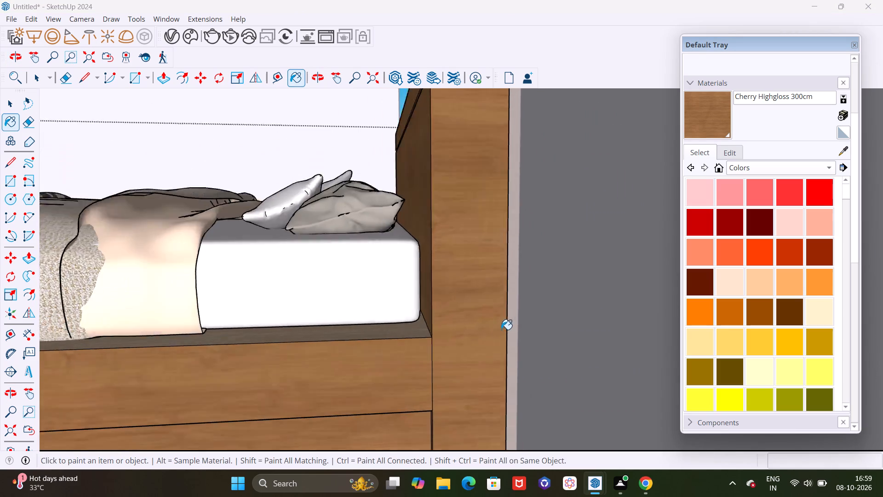
scroll(501, 329, down, 9)
scroll(417, 329, up, 4)
middle_drag(416, 340, 419, 389)
scroll(416, 383, up, 5)
click(412, 386)
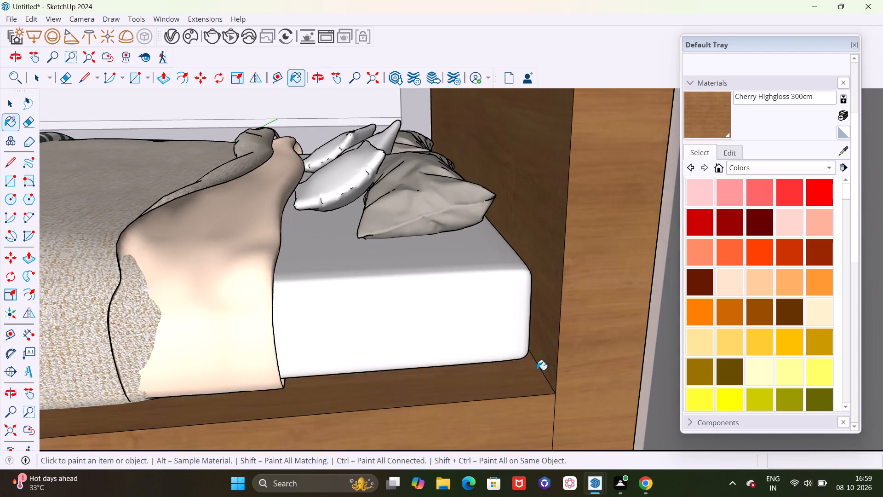
Paint the plinth, side rail and filler strip on the bed's opposite long side with Cherry Highgloss 300cm.
scroll(547, 367, down, 20)
scroll(547, 367, down, 1)
middle_drag(381, 382, 823, 324)
scroll(642, 351, up, 4)
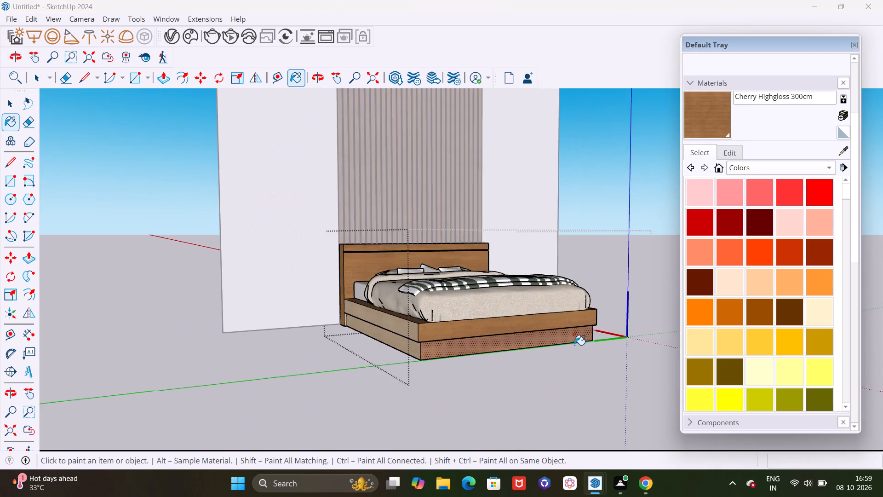
scroll(574, 345, up, 4)
middle_drag(419, 352, 529, 351)
scroll(529, 351, up, 6)
click(526, 328)
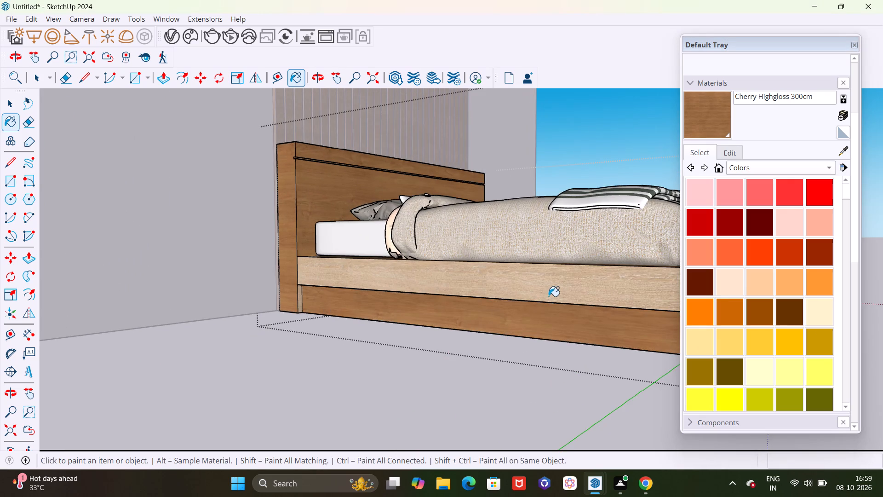
click(549, 296)
scroll(304, 316, up, 11)
click(295, 295)
scroll(301, 306, down, 6)
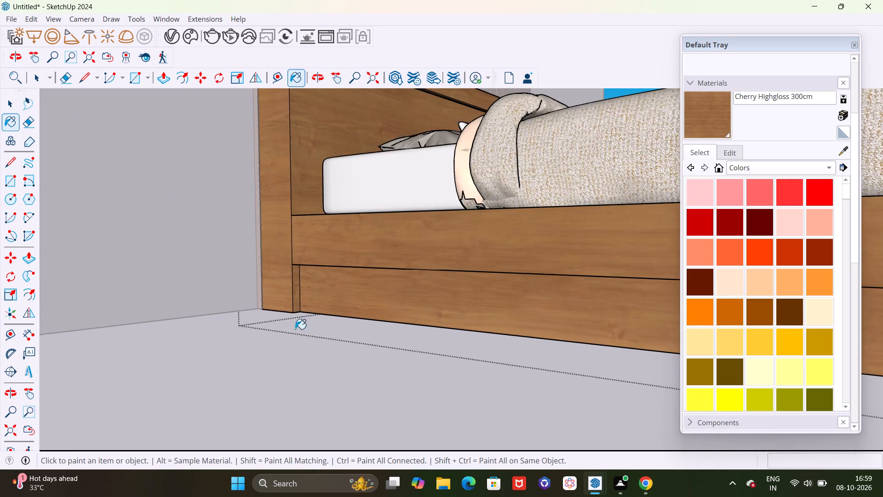
Paint the undersides of the bed base and headboard with Cherry Highgloss 300cm.
middle_drag(356, 423, 385, 285)
scroll(465, 269, up, 1)
click(496, 258)
click(397, 282)
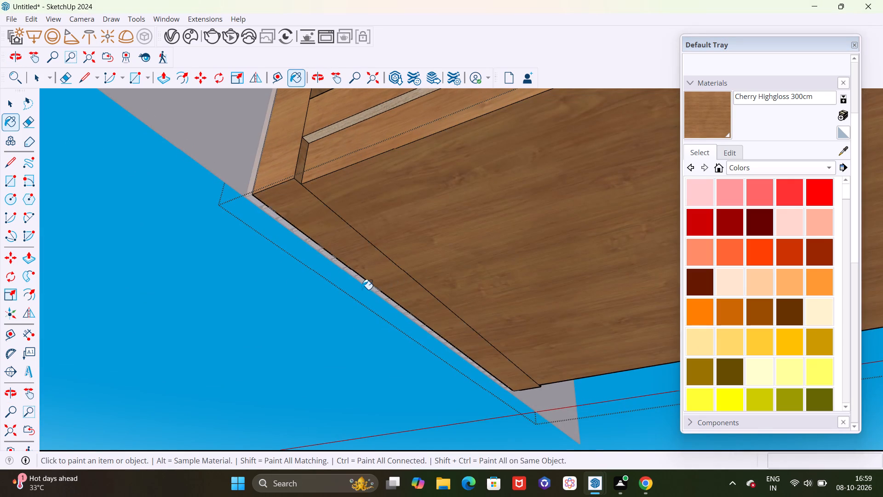
scroll(361, 287, up, 5)
scroll(350, 287, down, 20)
scroll(350, 287, down, 3)
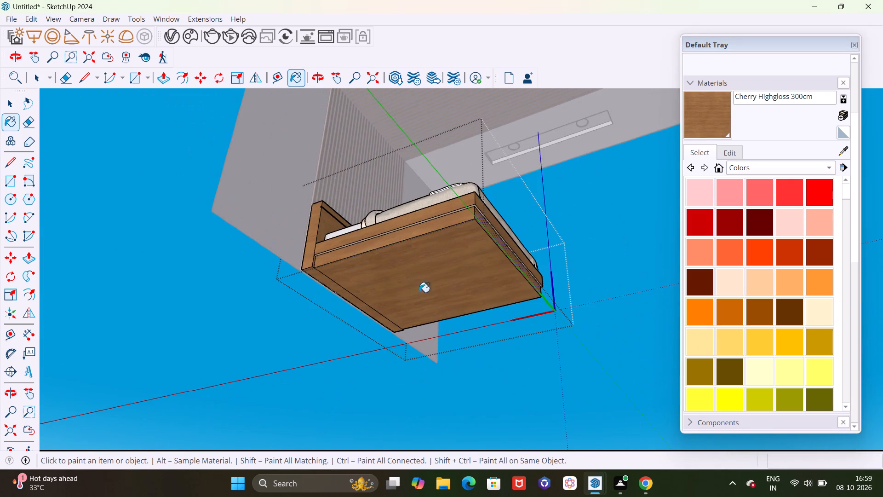
Paint the narrow underside of the overhanging side rail above the plinth with Cherry Highgloss 300cm.
middle_drag(438, 289, 384, 335)
scroll(449, 277, up, 4)
middle_drag(422, 282, 413, 361)
scroll(375, 324, up, 5)
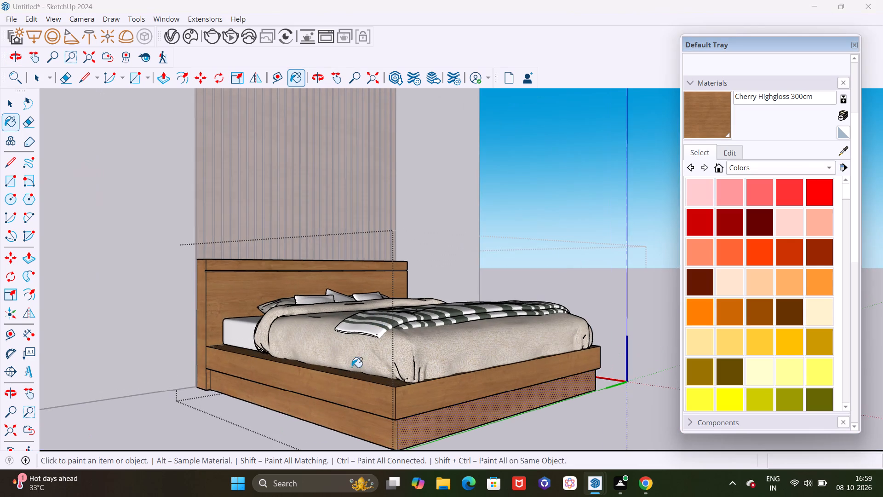
scroll(310, 456, up, 1)
middle_drag(314, 454, 386, 374)
scroll(355, 410, up, 1)
middle_drag(355, 410, 428, 331)
scroll(450, 312, up, 8)
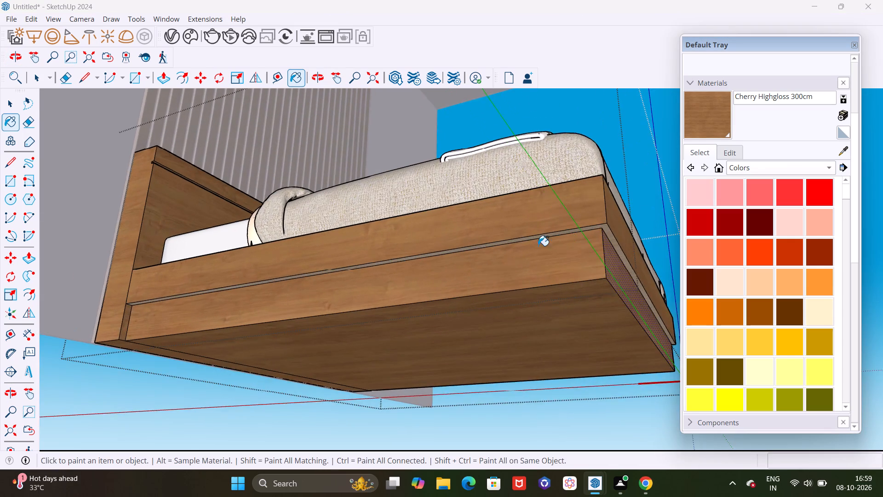
scroll(538, 246, up, 20)
click(616, 220)
scroll(304, 230, down, 5)
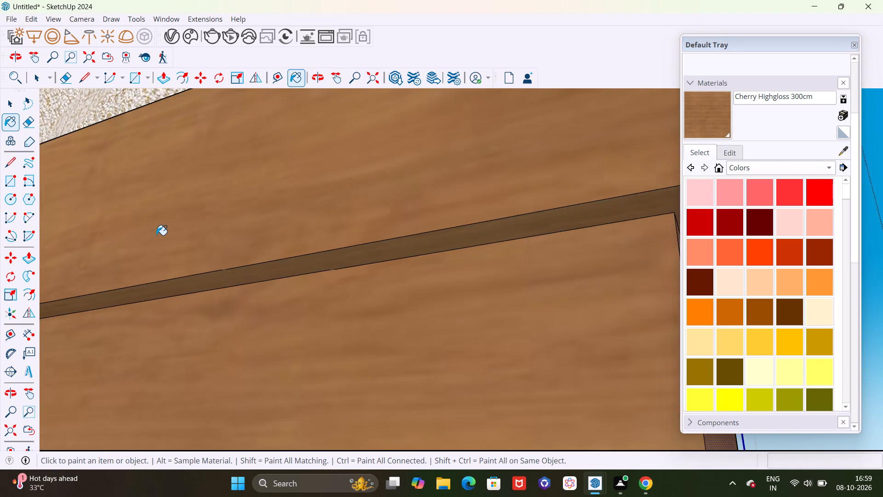
scroll(156, 235, down, 7)
scroll(154, 234, down, 20)
scroll(154, 234, down, 11)
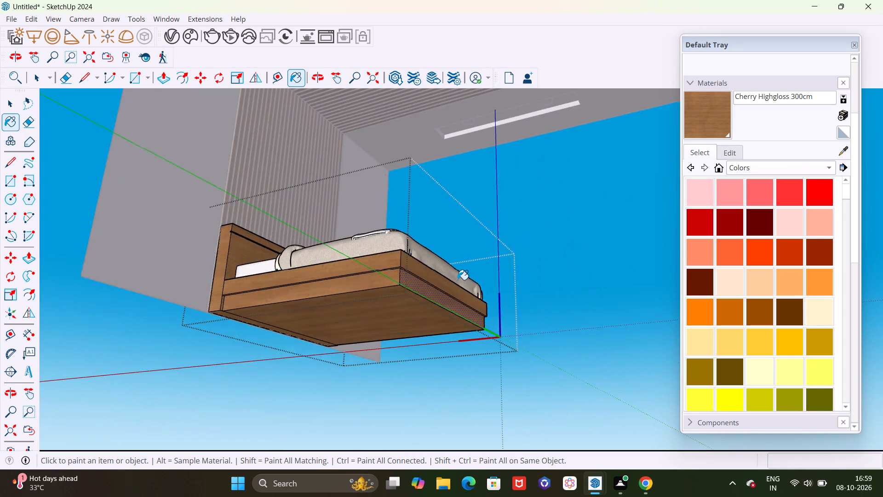
Finish editing the bed and return to the whole model.
middle_drag(462, 269, 369, 382)
scroll(443, 295, down, 1)
scroll(365, 305, down, 6)
middle_drag(459, 376, 326, 398)
scroll(441, 276, up, 5)
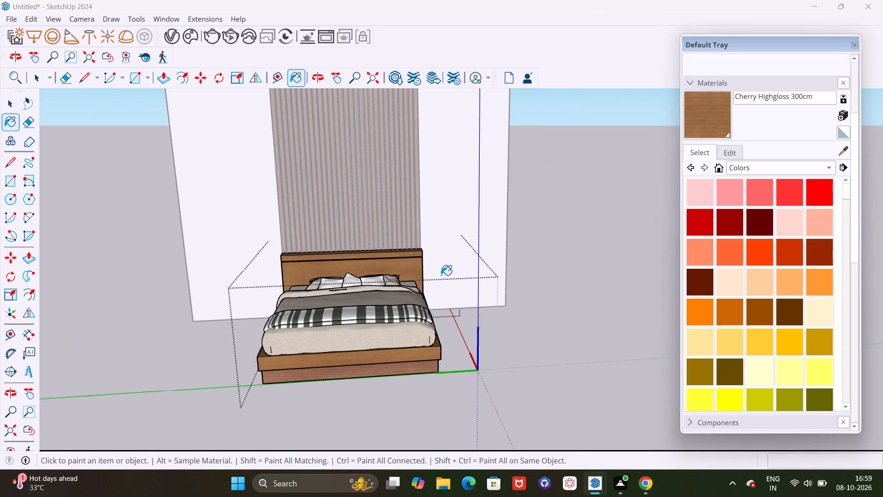
scroll(441, 275, up, 3)
key(space)
click(603, 344)
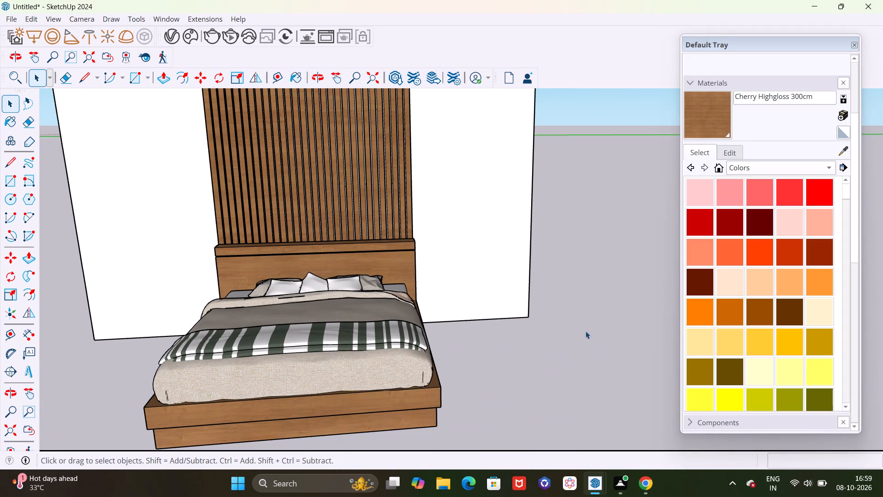
Examine the repainted bed against the slatted wall, then its duvet, striped throw and pillows up close.
scroll(592, 286, down, 9)
scroll(478, 270, up, 5)
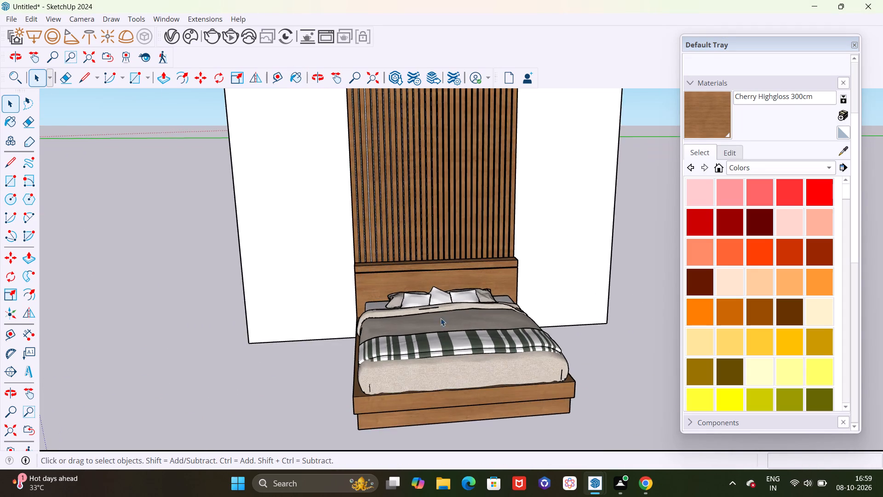
scroll(430, 335, down, 4)
middle_drag(404, 366, 432, 318)
scroll(447, 366, up, 6)
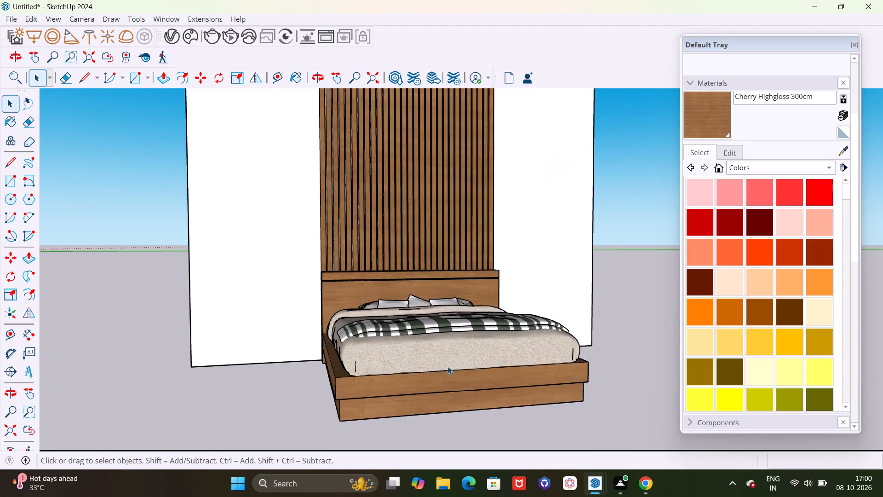
scroll(447, 366, up, 3)
click(451, 348)
scroll(460, 319, down, 4)
middle_drag(459, 288, 444, 338)
scroll(429, 392, up, 6)
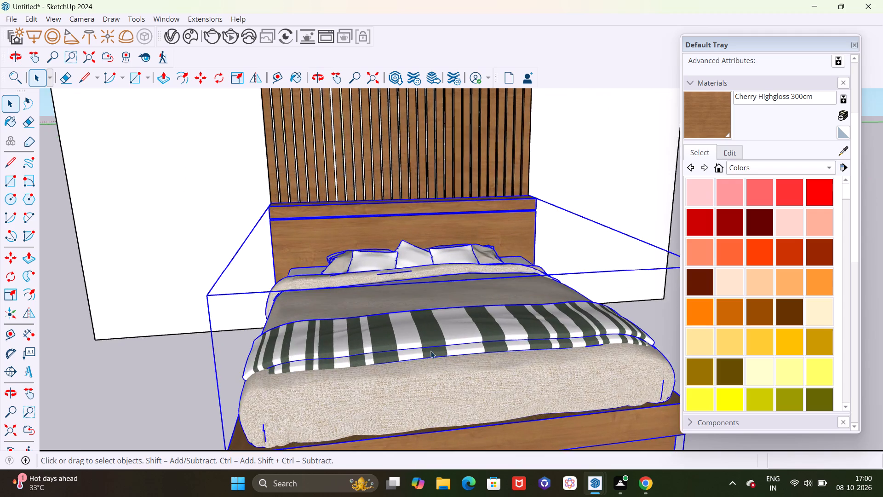
scroll(452, 258, down, 7)
middle_drag(450, 261, 437, 329)
scroll(430, 386, up, 12)
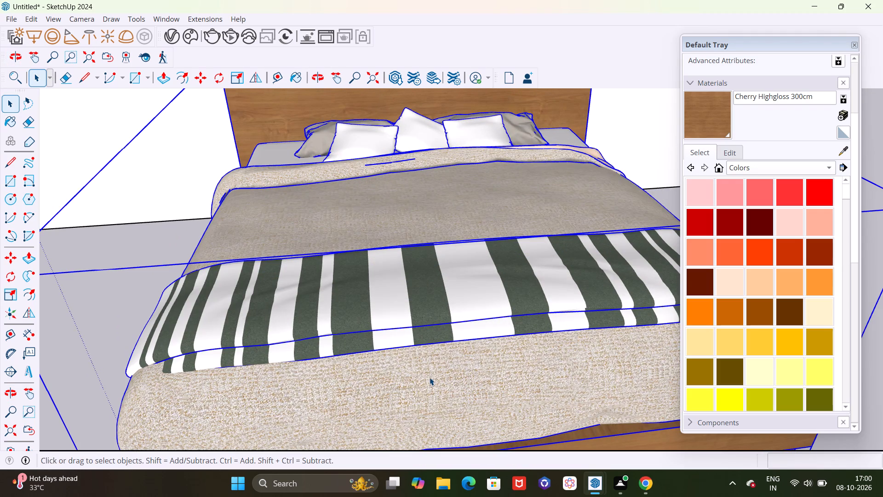
scroll(438, 368, down, 4)
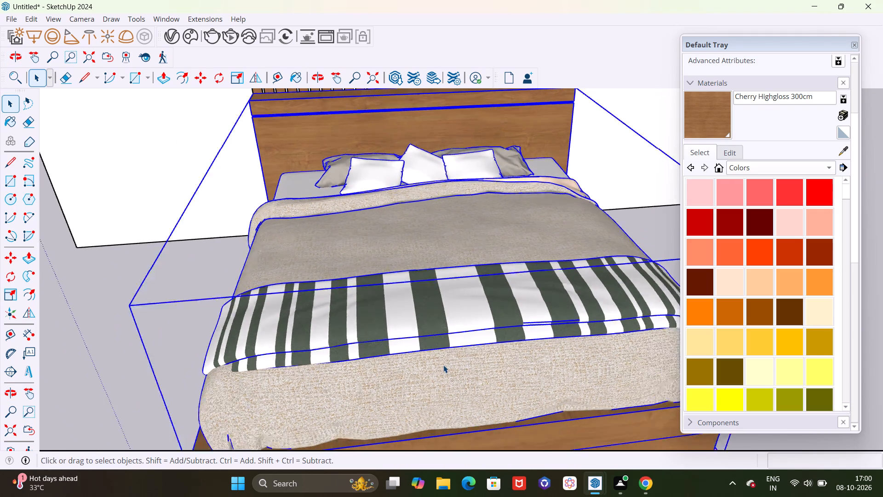
scroll(443, 365, down, 2)
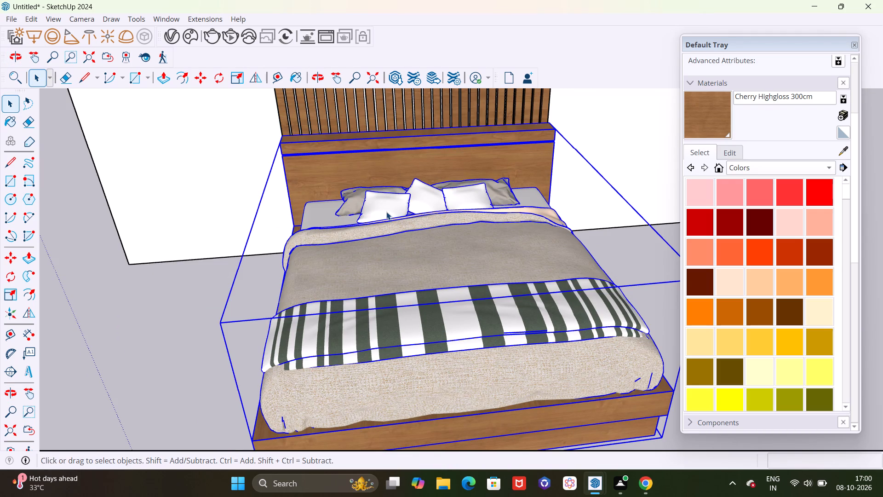
Open the bed's bedding group and try to paint the whole duvet with the white Color_D10 sampled from a pillow.
double_click(428, 389)
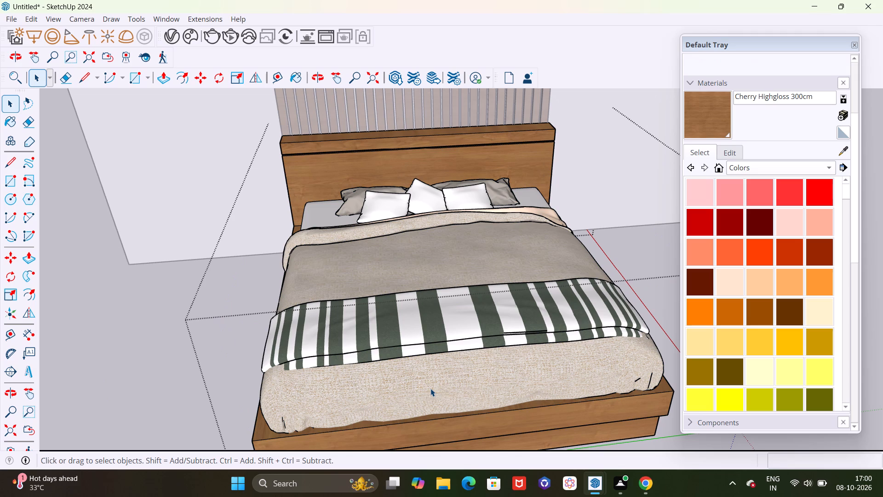
click(430, 388)
click(431, 388)
double_click(431, 388)
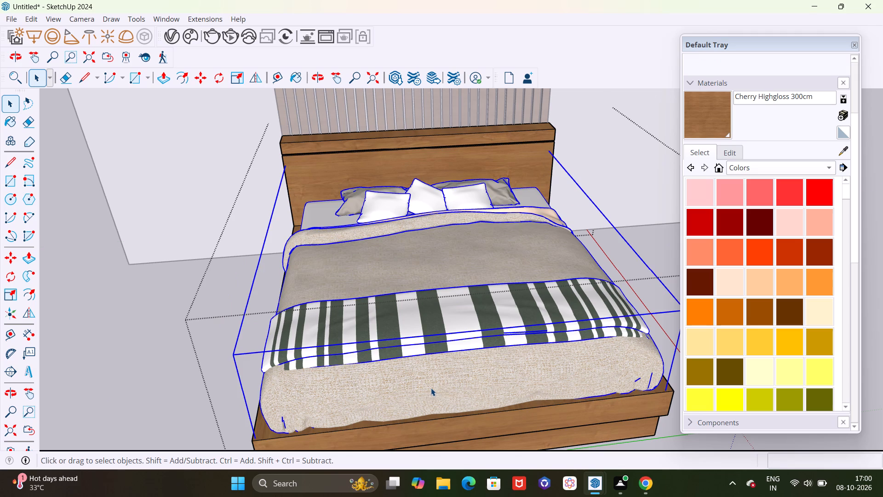
click(431, 387)
triple_click(431, 386)
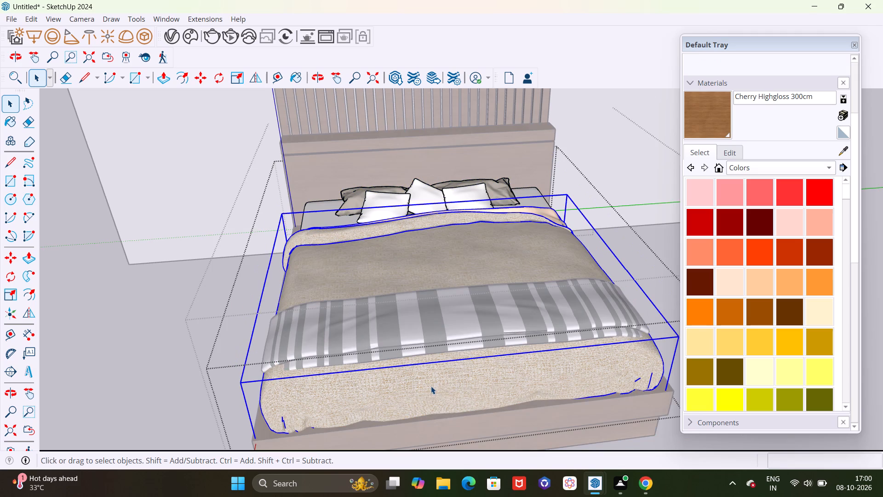
click(843, 153)
click(394, 200)
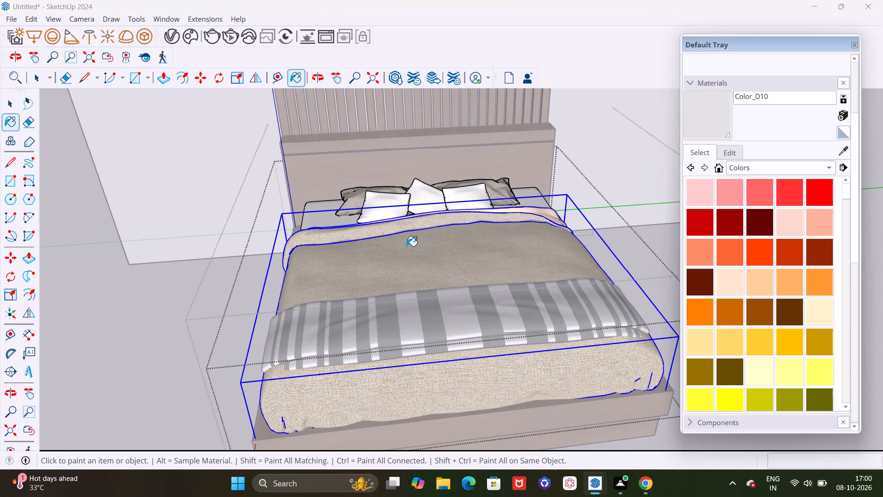
click(407, 250)
double_click(421, 258)
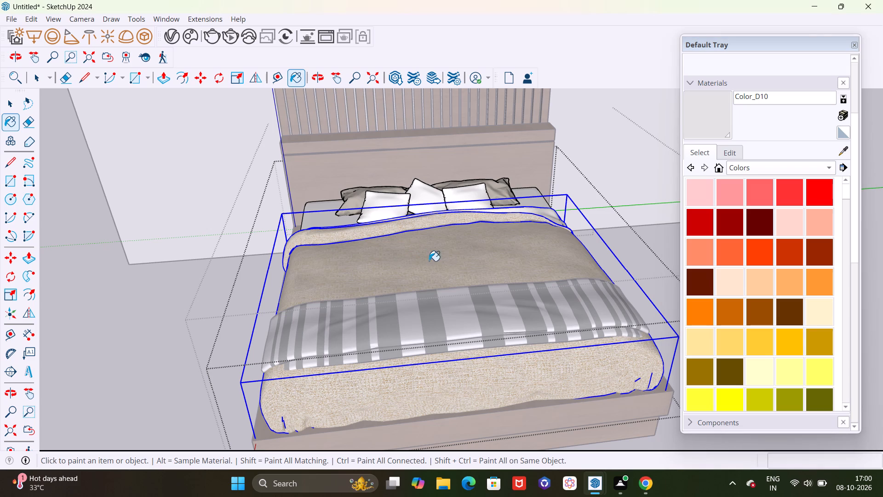
Paint all of the duvet's inner surfaces with Color_D10 sampled from the white pillow and finish editing the bed.
key(space)
click(440, 391)
double_click(440, 391)
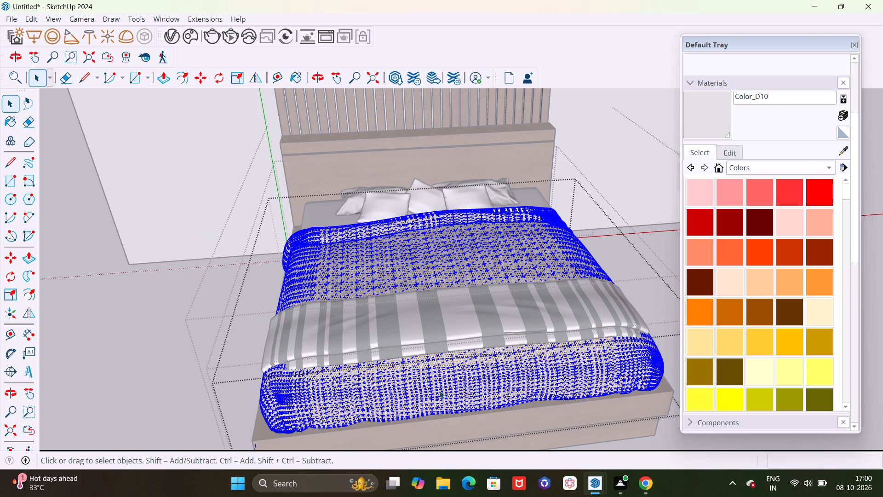
click(839, 151)
click(471, 194)
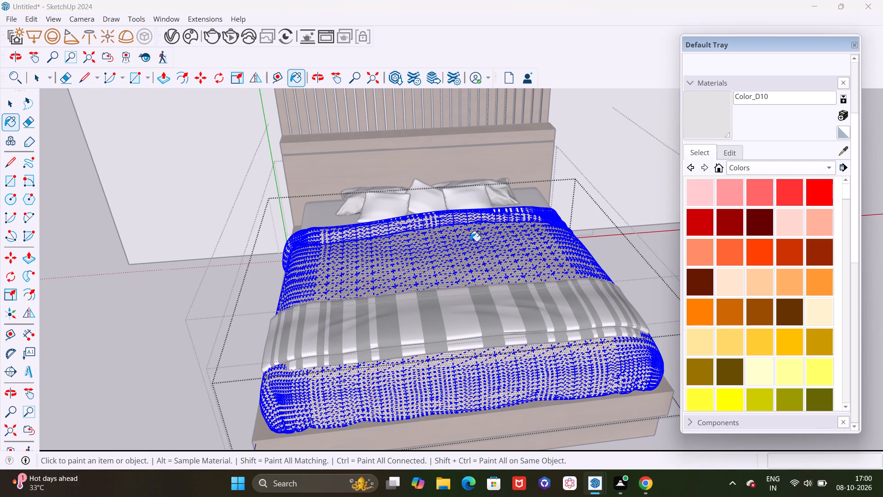
click(470, 248)
key(space)
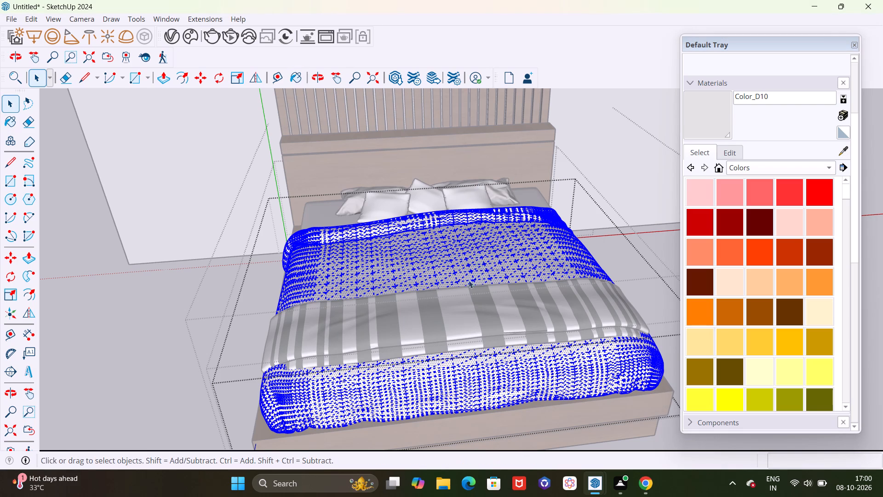
scroll(428, 313, down, 9)
click(266, 325)
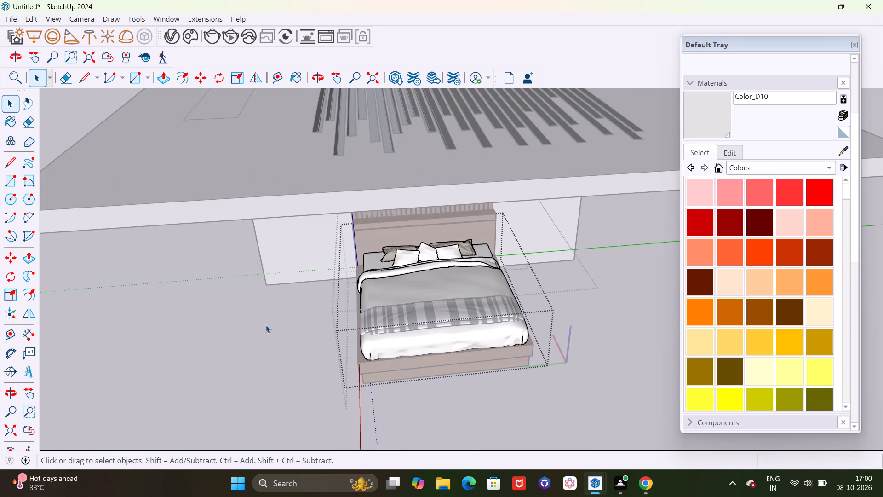
click(266, 325)
click(265, 325)
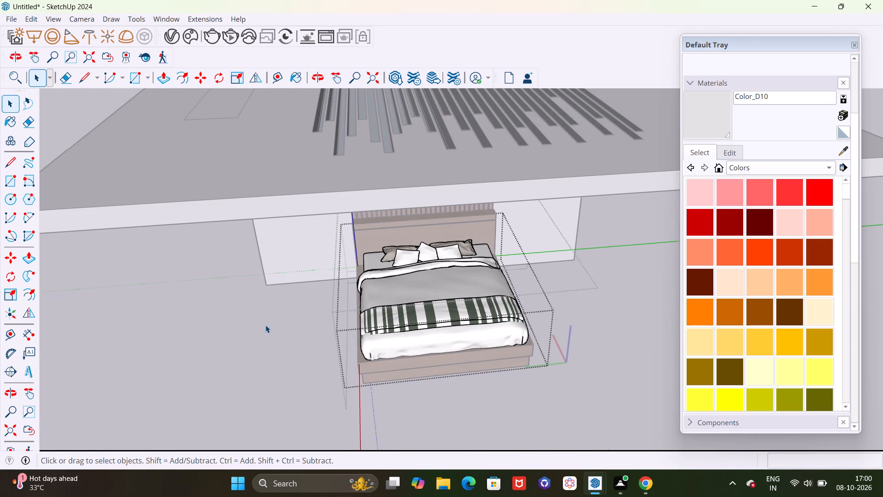
click(266, 324)
Examine the bed with its repainted duvet against the slatted wall and ceiling from several angles.
scroll(423, 413, down, 3)
middle_drag(470, 415, 475, 350)
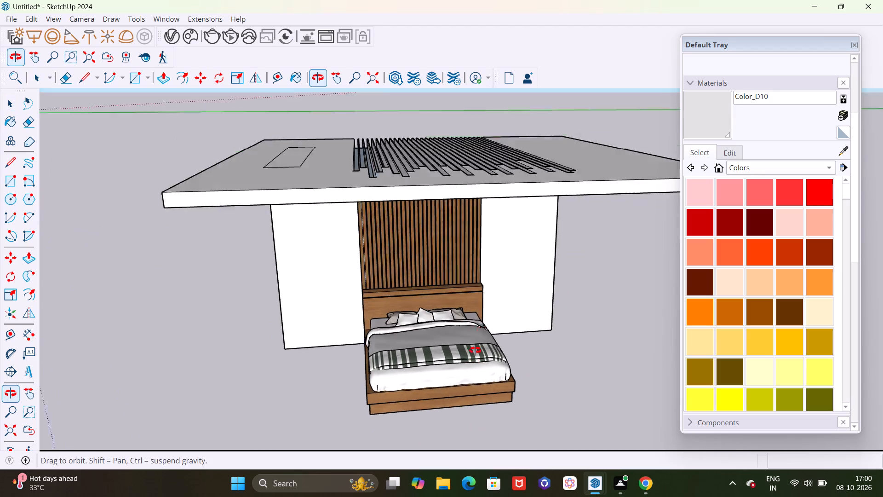
middle_drag(475, 350, 480, 339)
scroll(492, 410, up, 4)
scroll(498, 383, down, 5)
middle_drag(370, 422, 493, 390)
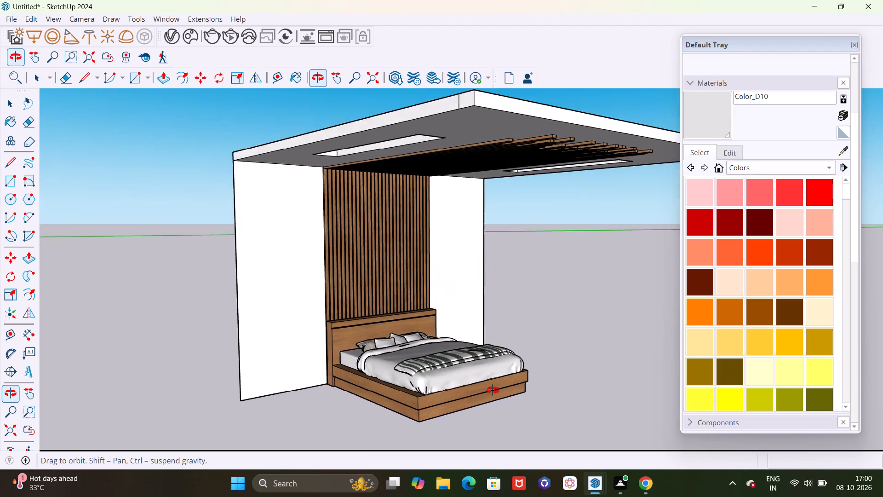
middle_drag(493, 390, 264, 404)
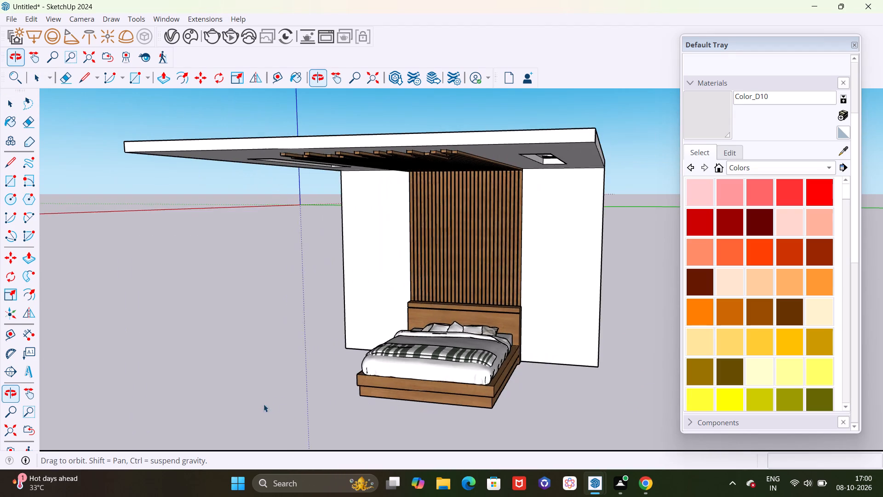
scroll(418, 409, up, 5)
middle_drag(340, 423, 355, 420)
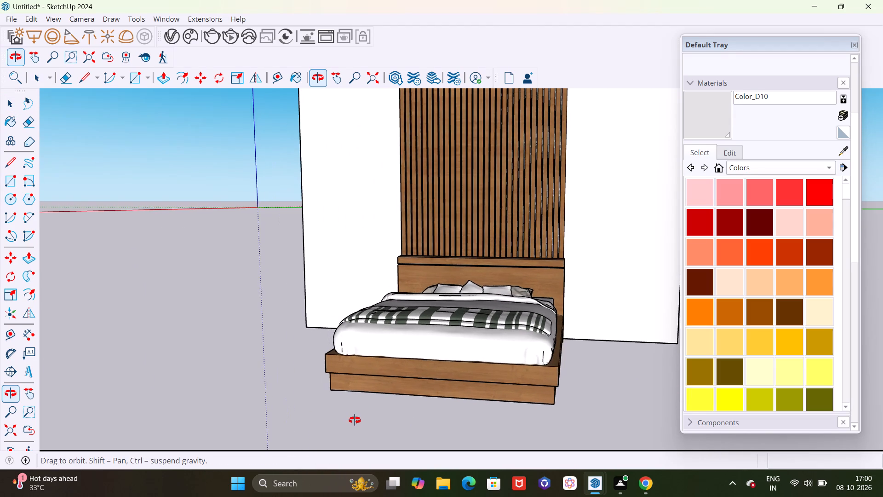
middle_drag(355, 420, 438, 408)
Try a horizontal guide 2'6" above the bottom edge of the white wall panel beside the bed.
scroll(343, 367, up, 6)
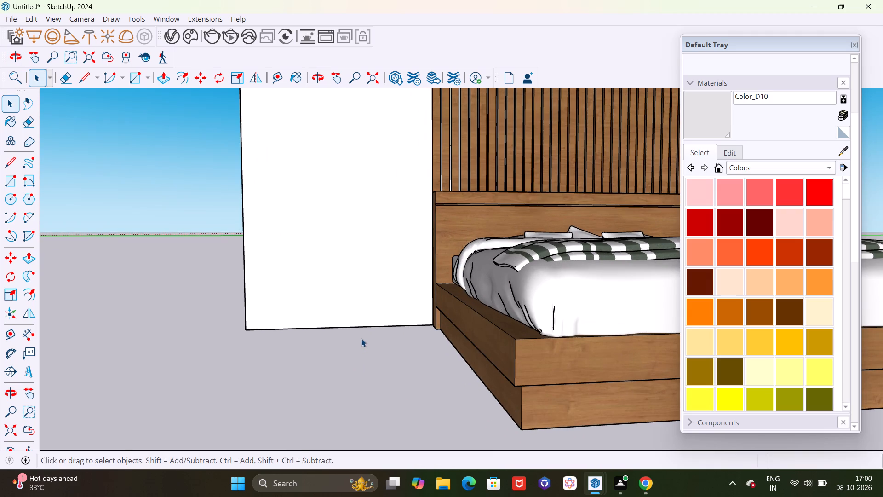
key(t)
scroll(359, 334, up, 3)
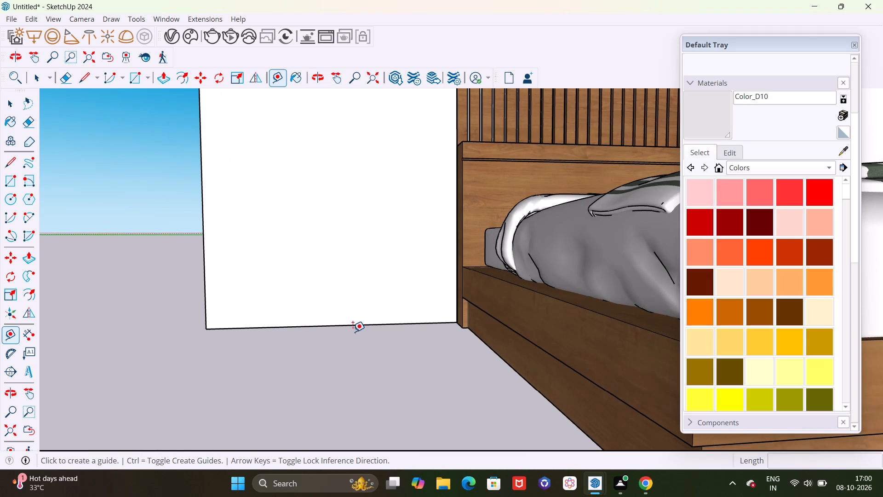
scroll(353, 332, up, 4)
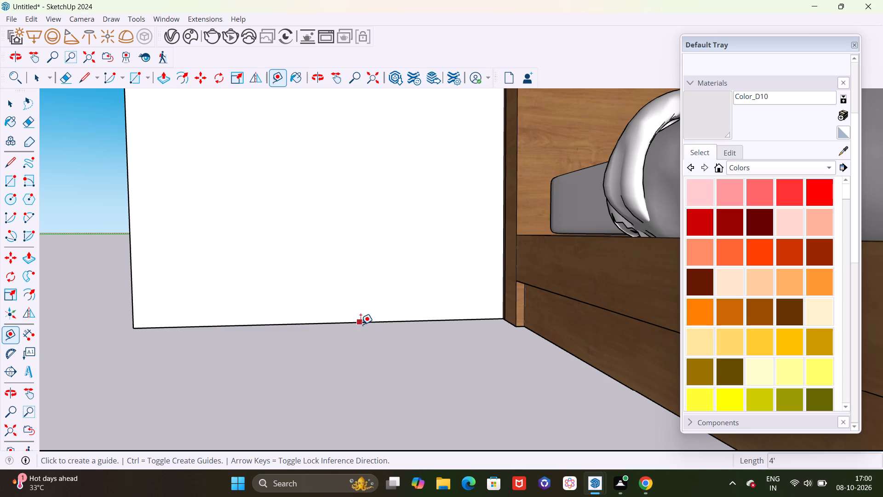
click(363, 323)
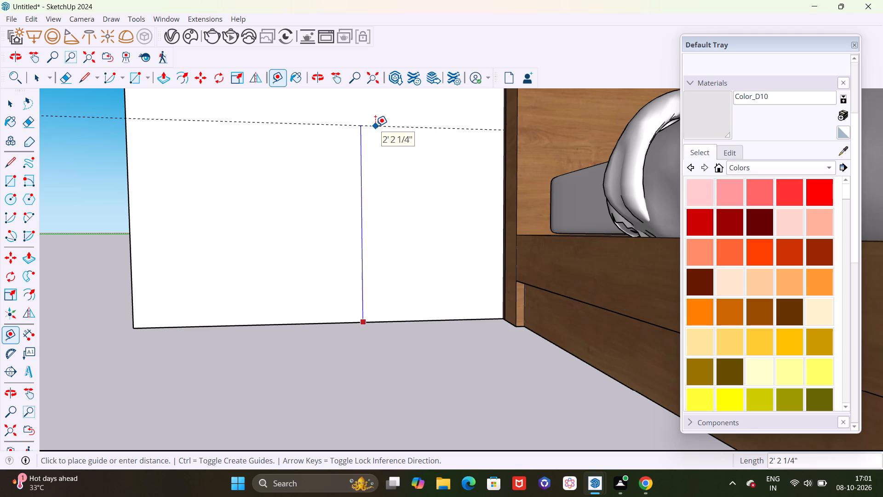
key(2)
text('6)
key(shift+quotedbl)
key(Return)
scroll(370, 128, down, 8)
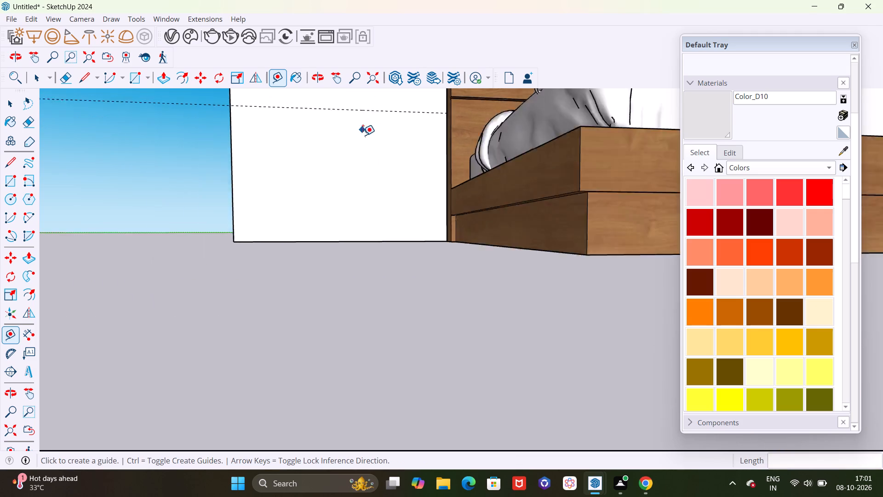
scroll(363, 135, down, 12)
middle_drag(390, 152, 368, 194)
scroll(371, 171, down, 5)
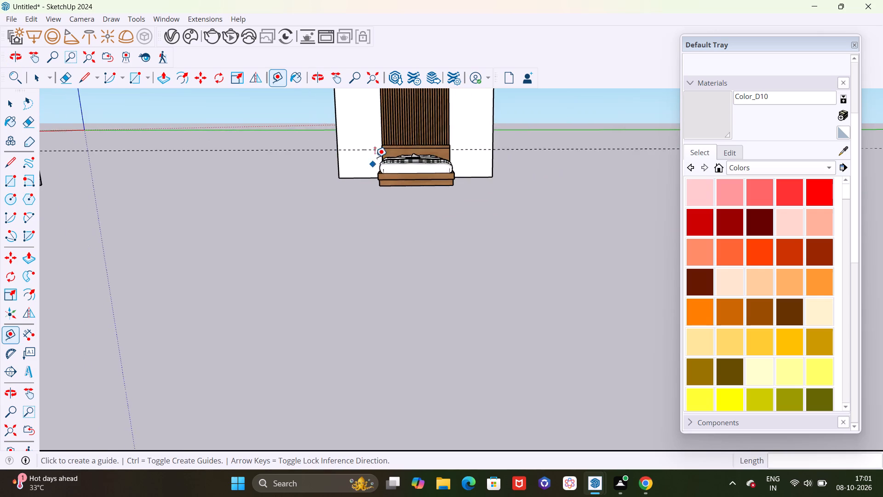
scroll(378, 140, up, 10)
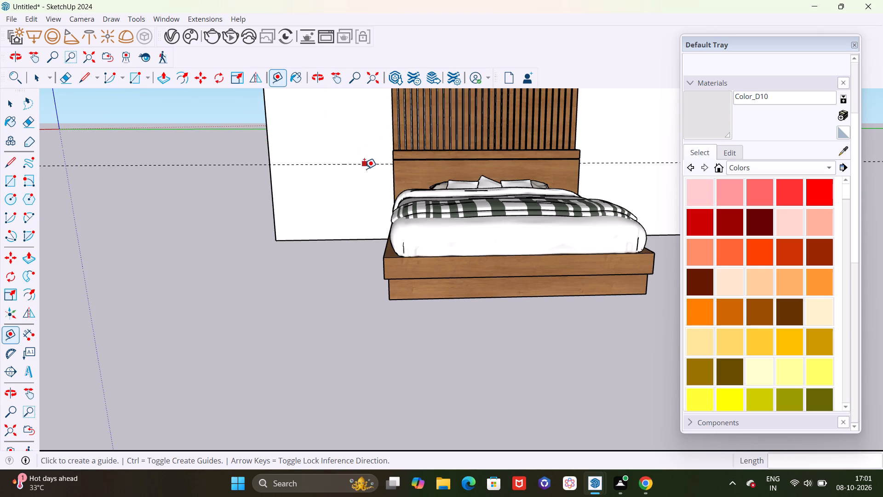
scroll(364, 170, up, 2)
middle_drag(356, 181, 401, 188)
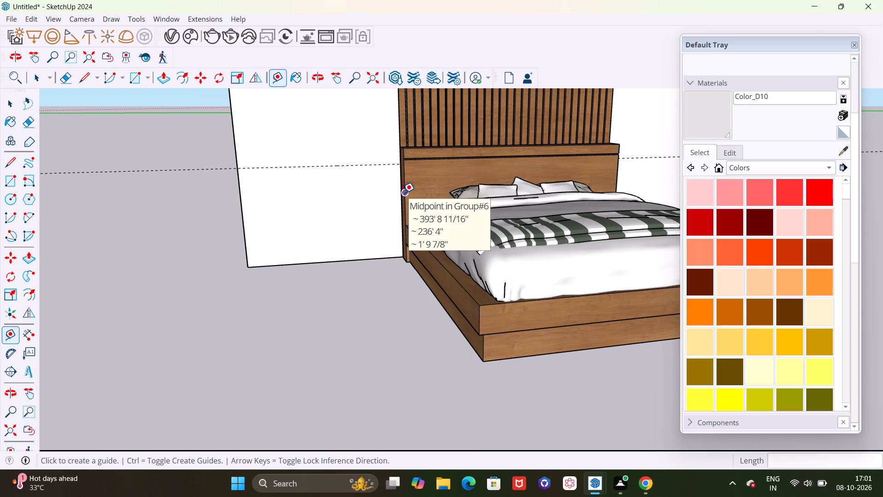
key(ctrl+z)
Place a horizontal guide 2'2" above the bottom edge of the white wall panel beside the bed.
click(369, 262)
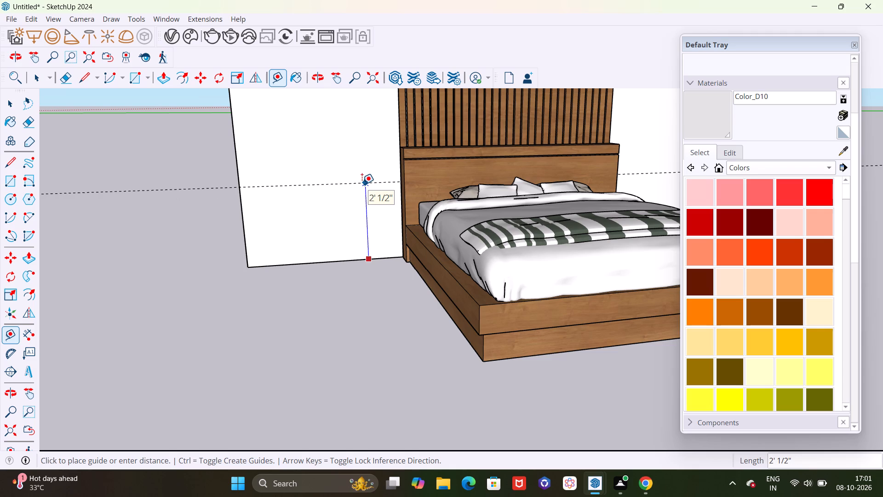
text(2')
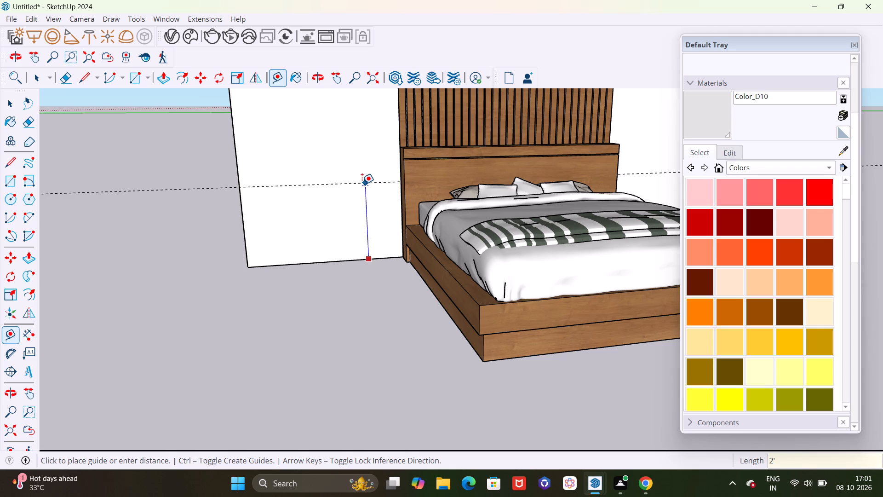
text(2")
key(Return)
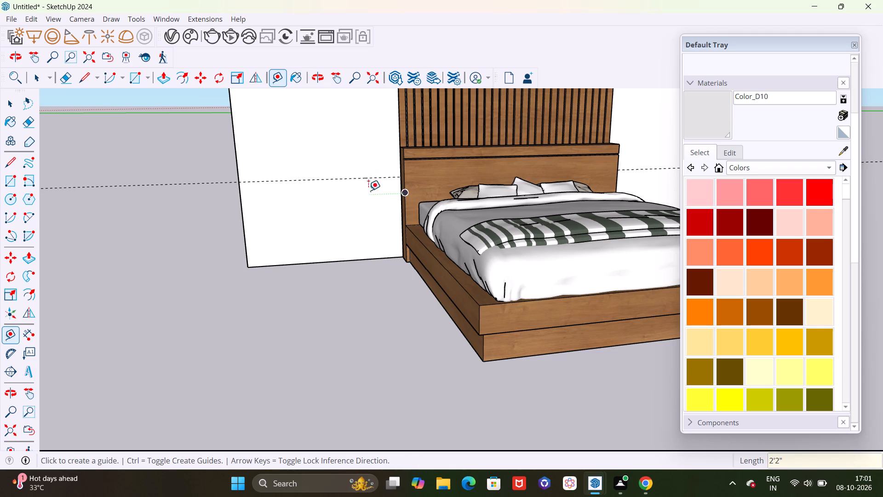
Place vertical guides 1' in from the outer edges of the white wall panels on both sides of the bed.
middle_drag(367, 230, 347, 237)
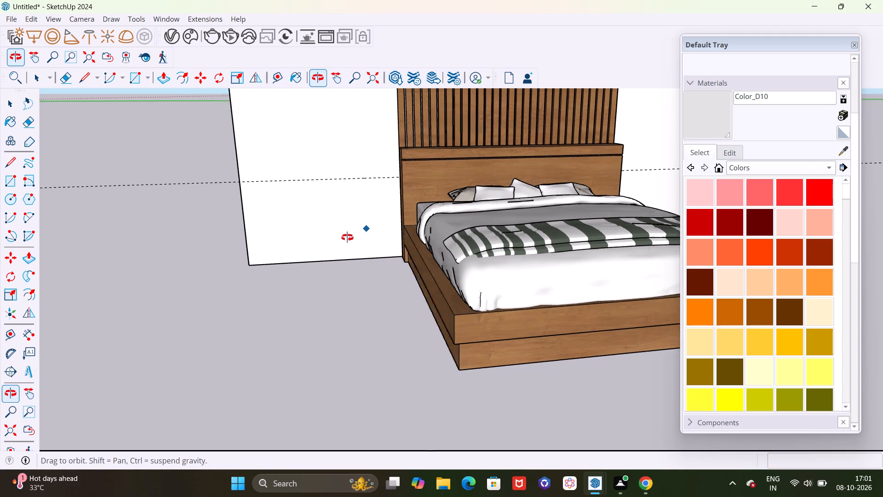
middle_drag(347, 237, 330, 247)
scroll(328, 246, up, 5)
scroll(331, 248, down, 2)
scroll(289, 260, down, 5)
scroll(328, 261, down, 1)
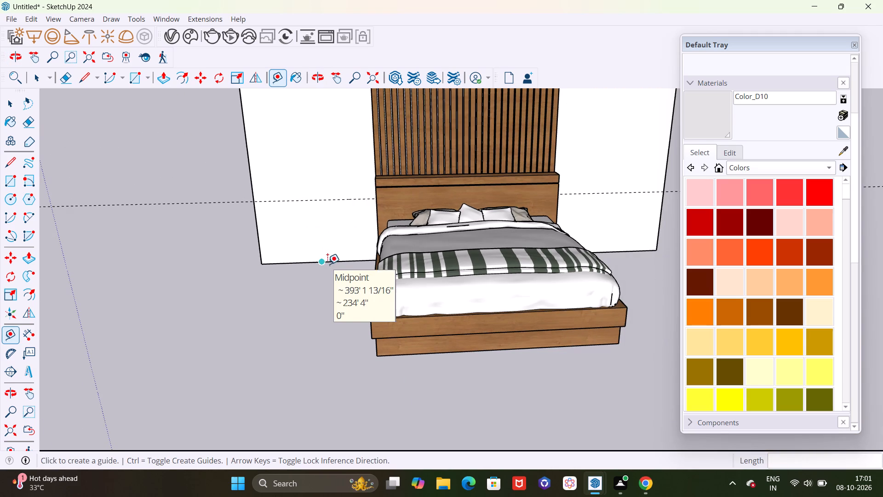
scroll(273, 239, up, 3)
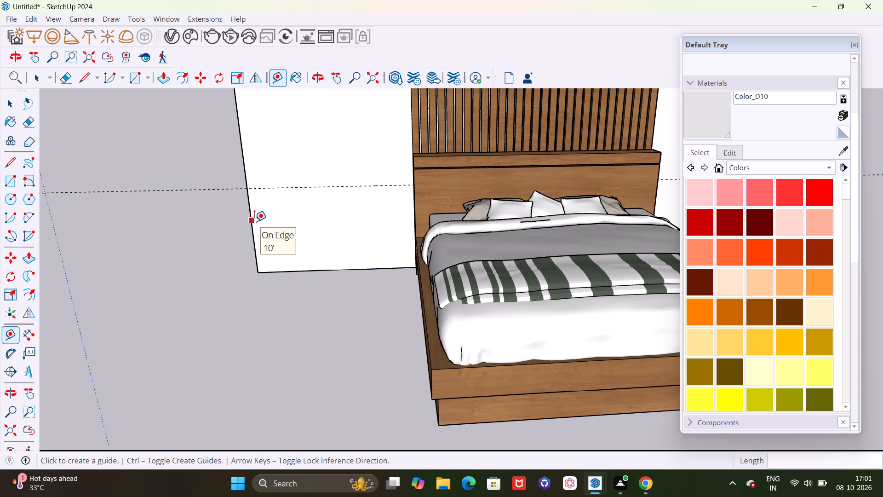
click(254, 221)
text(1')
key(Return)
scroll(235, 237, down, 8)
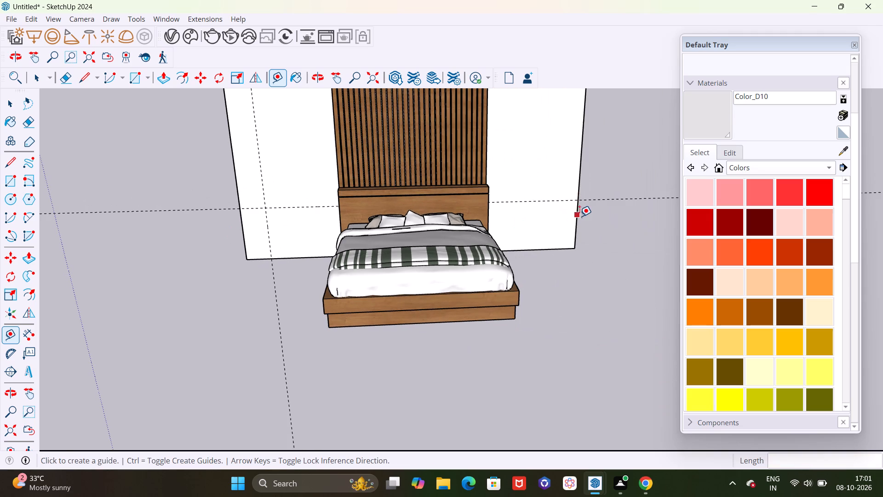
click(575, 219)
text(1')
key(Return)
Draw a 3' by 2'2" rectangle on the white panel left of the bed, from the guide intersection to the bottom corner beside the headboard.
scroll(554, 237, up, 3)
key(r)
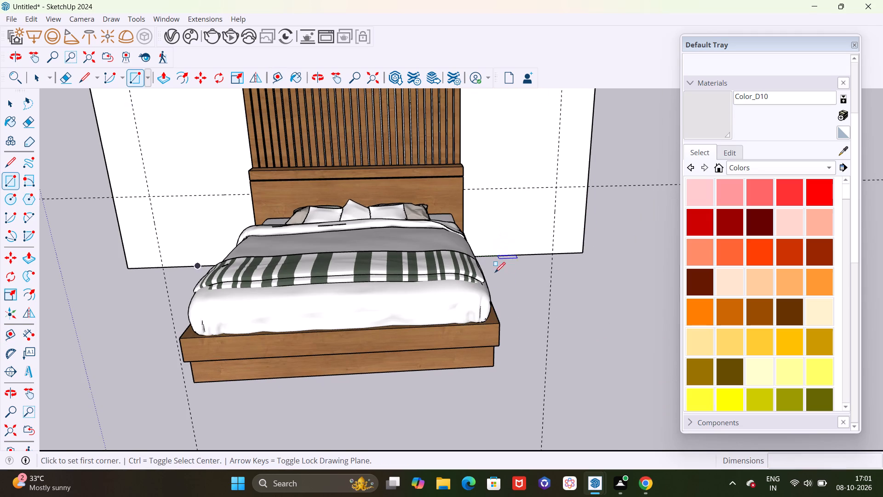
middle_drag(490, 285, 594, 259)
scroll(200, 260, down, 3)
scroll(110, 229, up, 4)
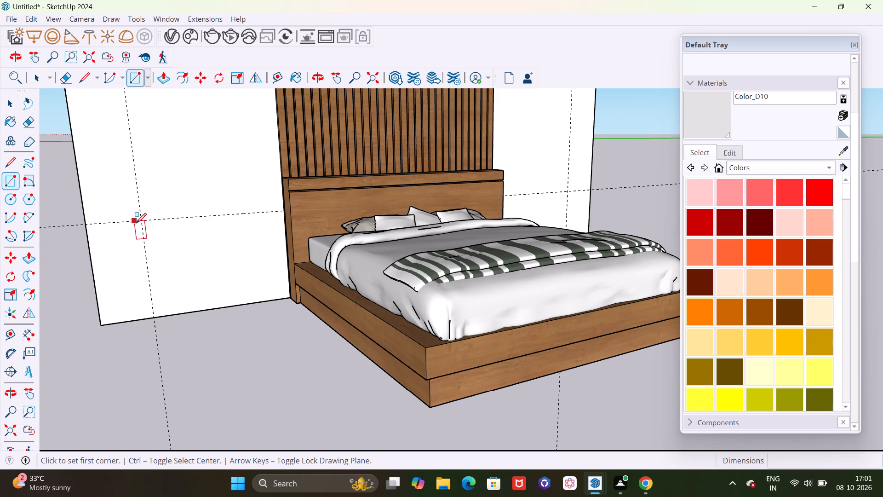
click(144, 221)
scroll(252, 287, up, 2)
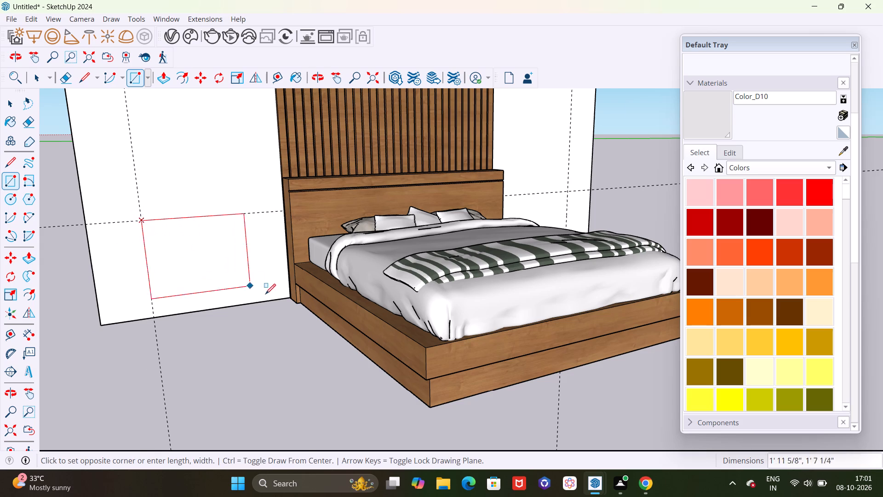
scroll(265, 294, up, 12)
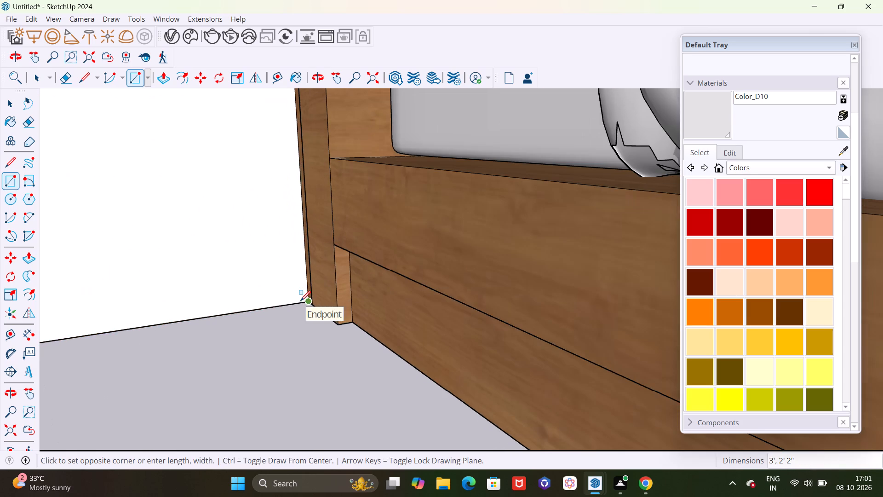
click(304, 303)
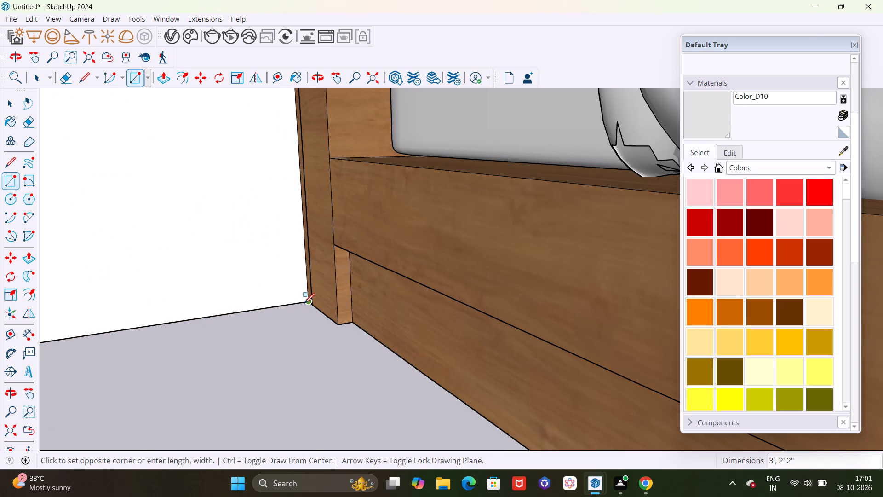
Draw a matching 3' by 2'2" rectangle on the white panel right of the bed, from the guide intersection to the bottom corner beside the headboard.
scroll(268, 301, down, 20)
scroll(268, 301, down, 7)
middle_drag(424, 307, 404, 313)
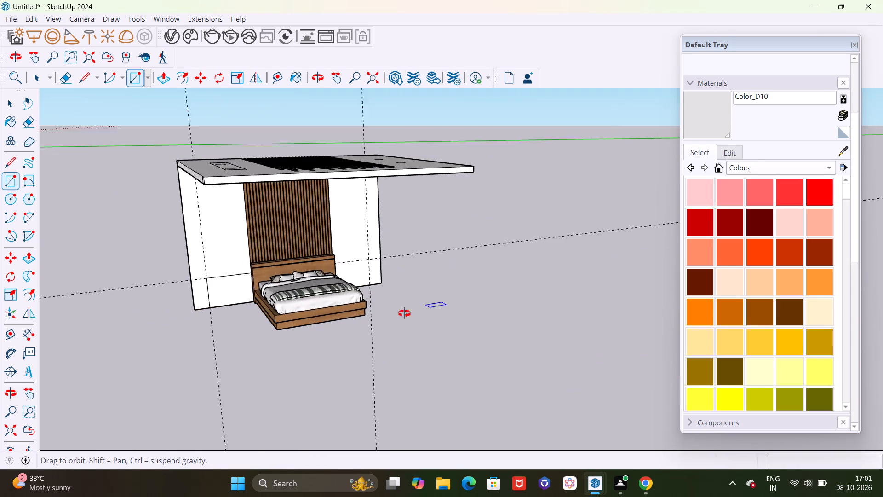
middle_drag(404, 313, 369, 317)
scroll(382, 277, up, 19)
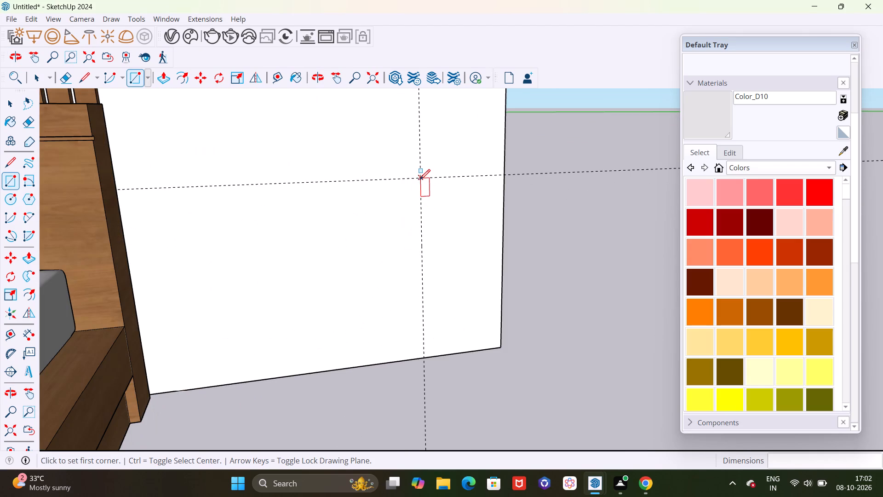
click(421, 178)
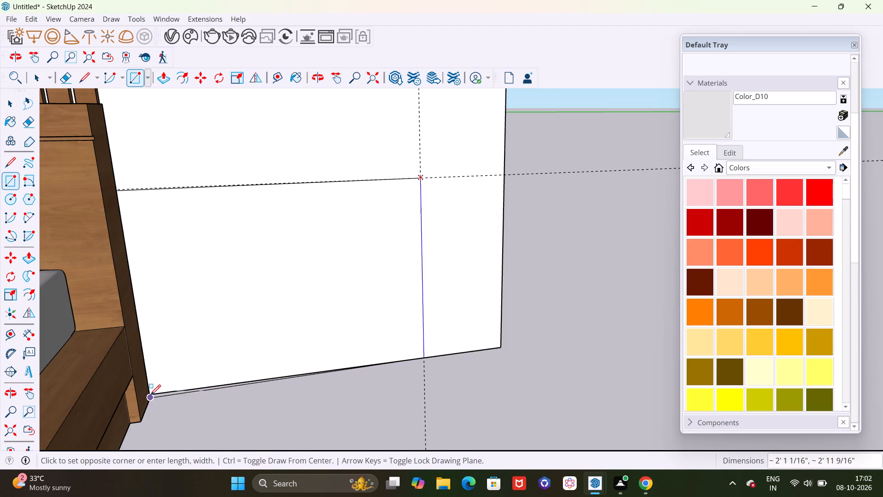
scroll(153, 393, up, 12)
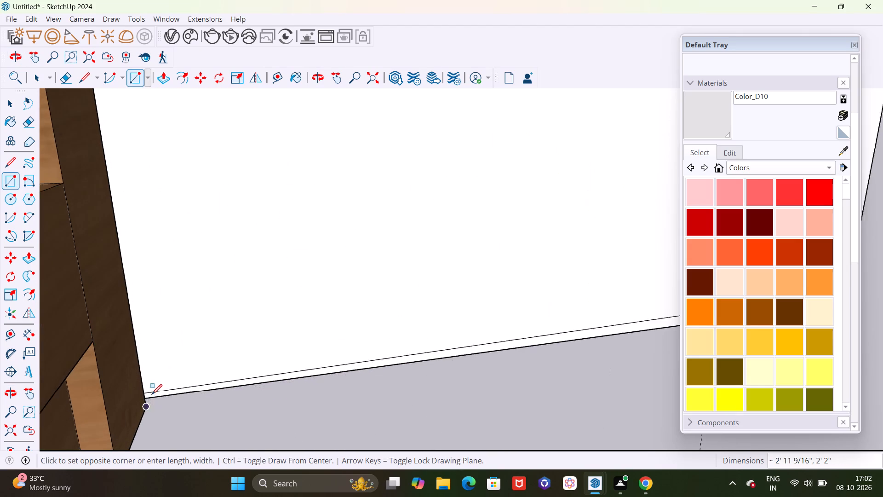
scroll(151, 398, up, 4)
middle_drag(170, 406, 0, 457)
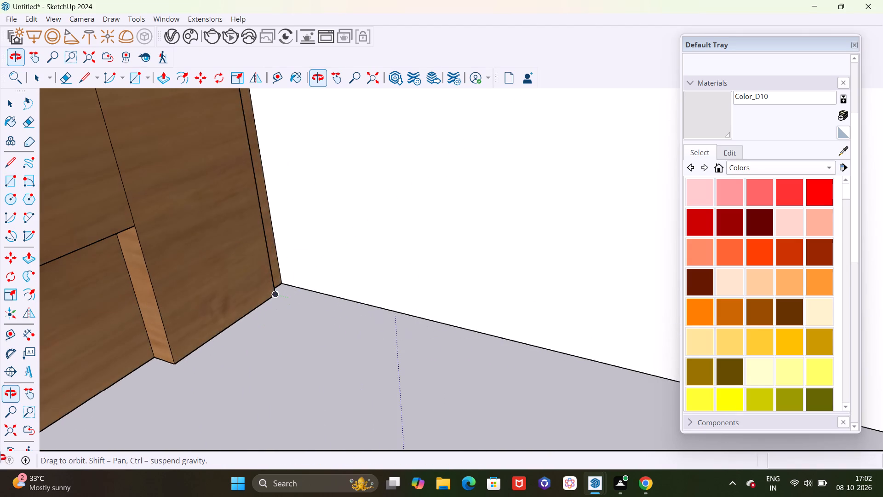
middle_drag(0, 457, 0, 461)
scroll(256, 311, up, 8)
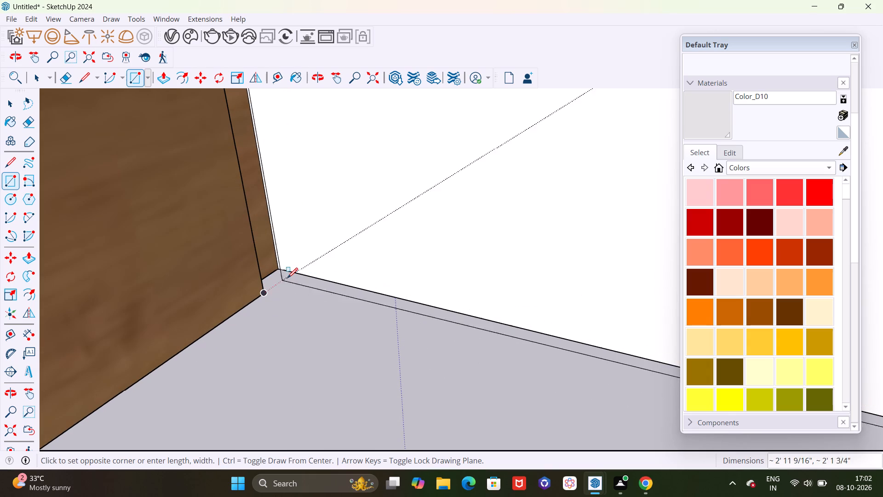
click(281, 270)
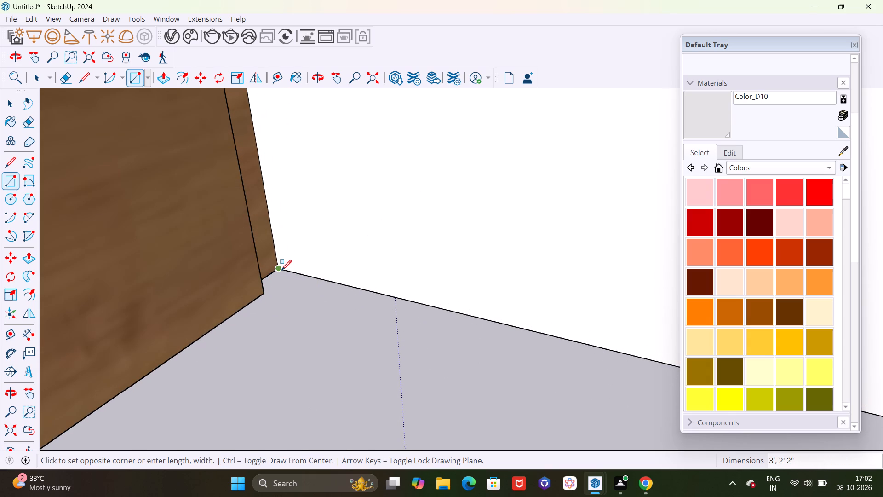
Push/pull the rectangle on the panel left of the bed outward by 1".
scroll(390, 296, down, 20)
scroll(390, 296, down, 16)
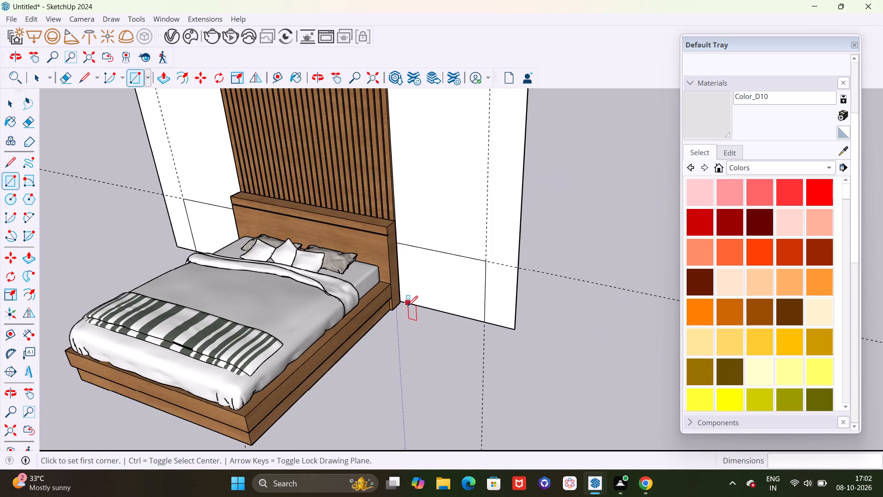
scroll(407, 306, down, 4)
scroll(413, 310, up, 12)
middle_drag(407, 309, 238, 332)
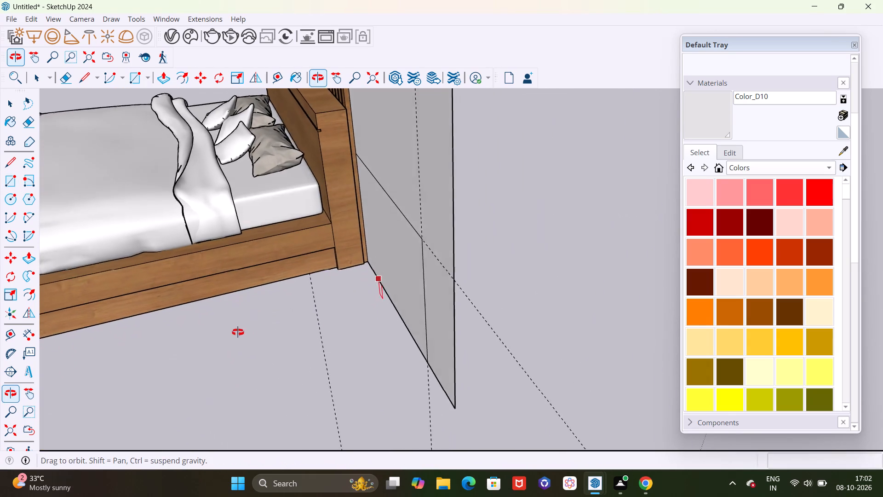
middle_drag(238, 332, 235, 331)
scroll(339, 272, up, 20)
scroll(339, 272, up, 4)
scroll(397, 263, down, 3)
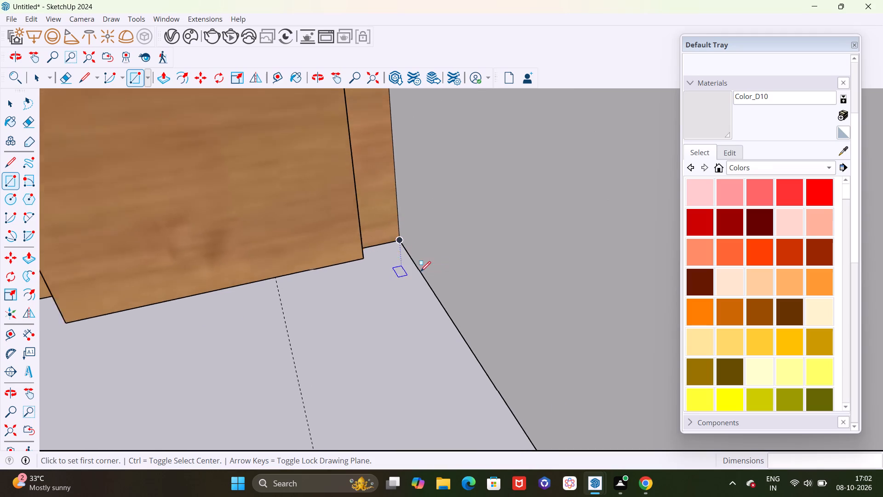
scroll(420, 272, down, 20)
scroll(420, 272, down, 16)
middle_drag(399, 332, 704, 267)
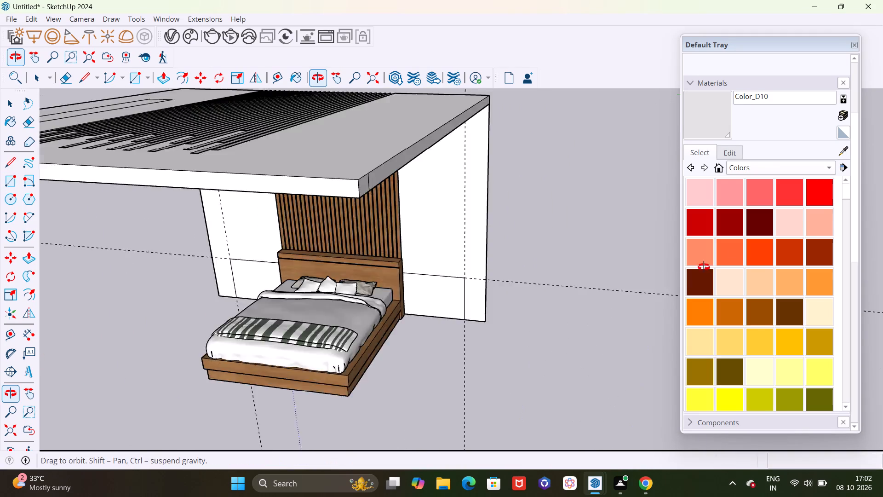
middle_drag(704, 267, 764, 243)
scroll(665, 267, down, 6)
middle_drag(412, 327, 580, 356)
scroll(338, 367, up, 4)
key(space)
key(p)
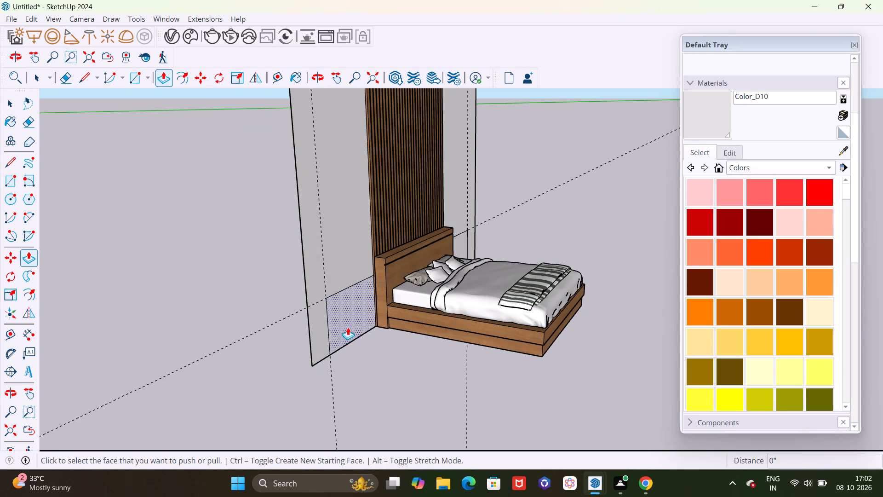
click(351, 323)
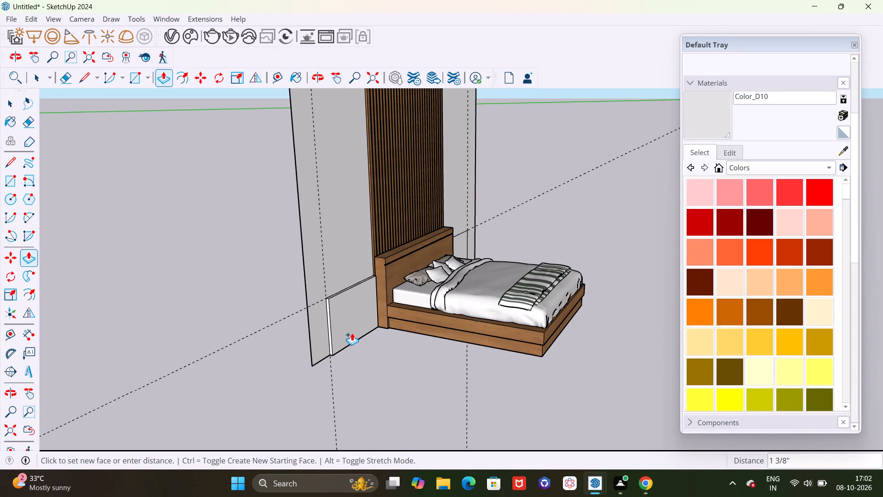
scroll(352, 333, up, 9)
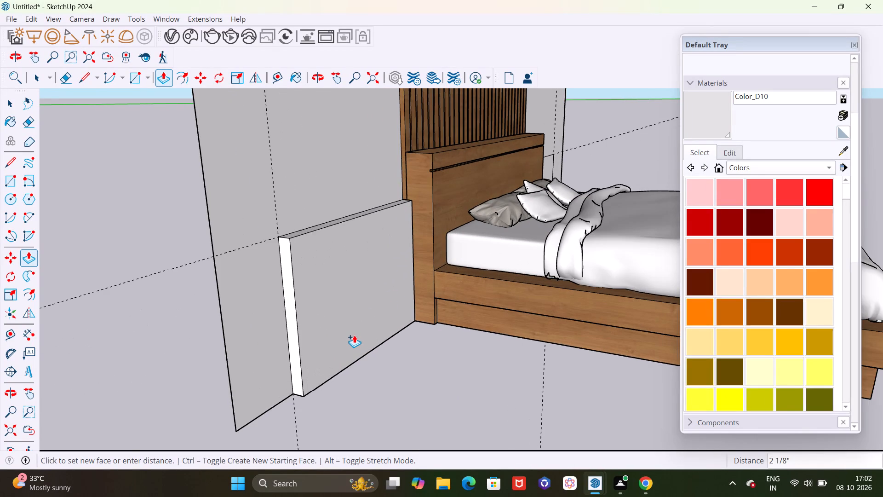
text(1")
key(Return)
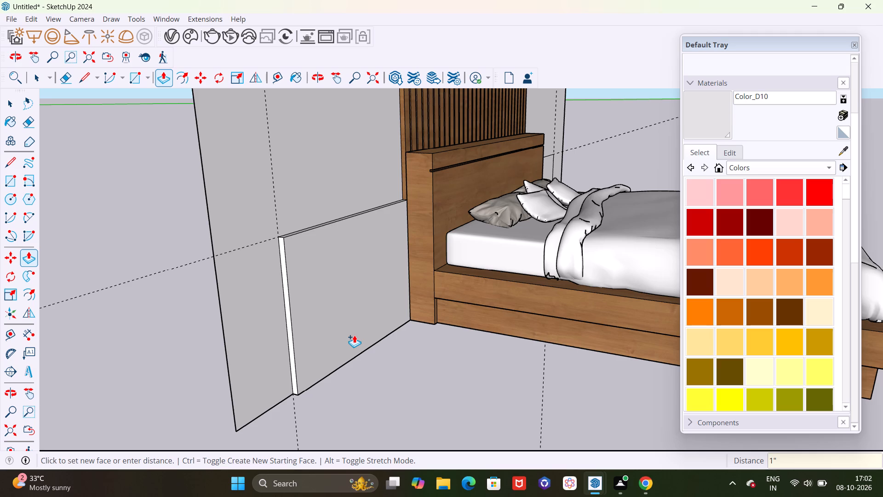
Repeat the 1" push/pull on the rectangle right of the bed.
scroll(323, 335, down, 10)
scroll(486, 234, up, 4)
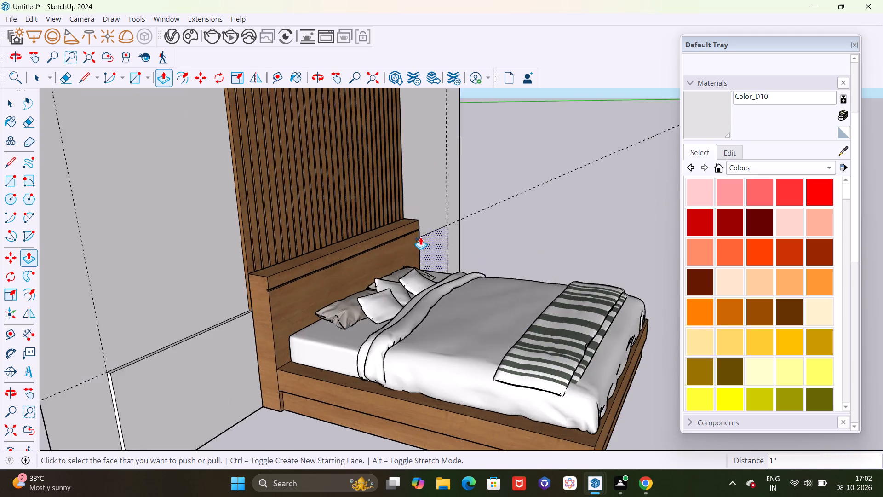
scroll(420, 237, up, 5)
double_click(446, 243)
scroll(459, 237, down, 14)
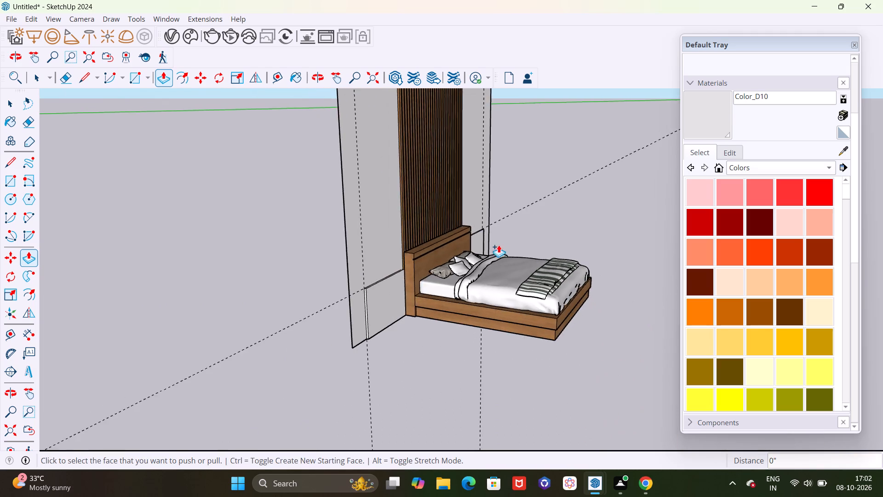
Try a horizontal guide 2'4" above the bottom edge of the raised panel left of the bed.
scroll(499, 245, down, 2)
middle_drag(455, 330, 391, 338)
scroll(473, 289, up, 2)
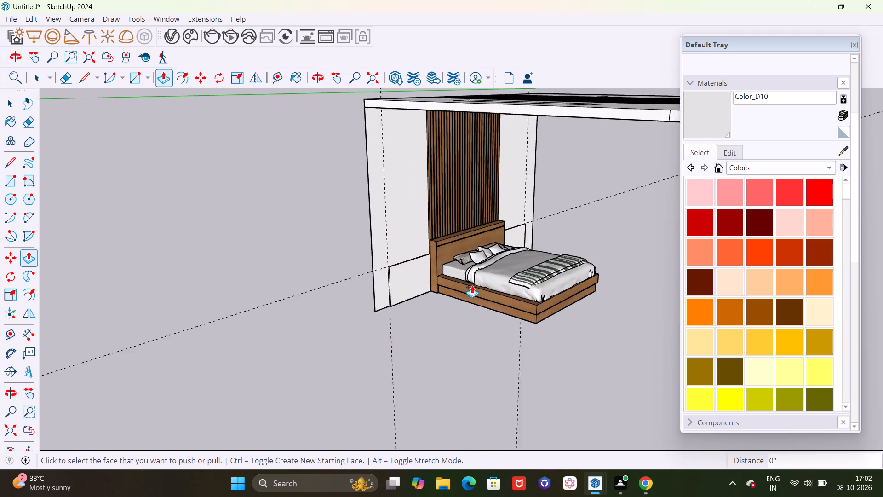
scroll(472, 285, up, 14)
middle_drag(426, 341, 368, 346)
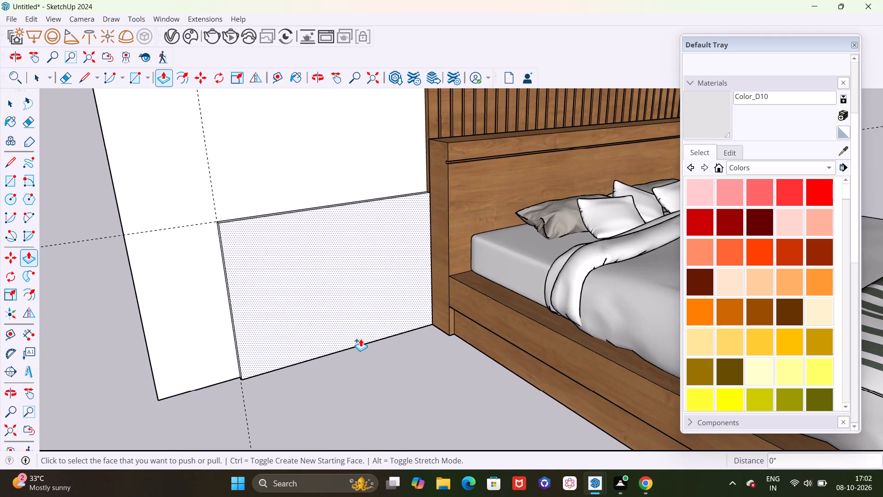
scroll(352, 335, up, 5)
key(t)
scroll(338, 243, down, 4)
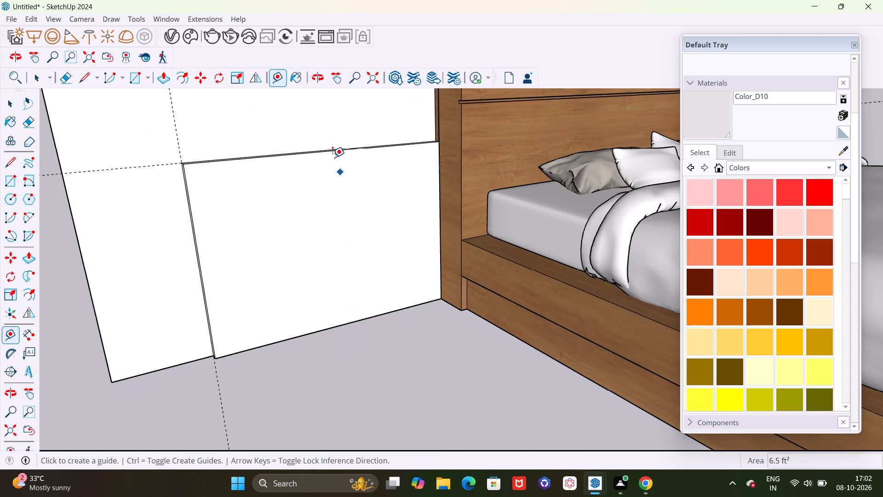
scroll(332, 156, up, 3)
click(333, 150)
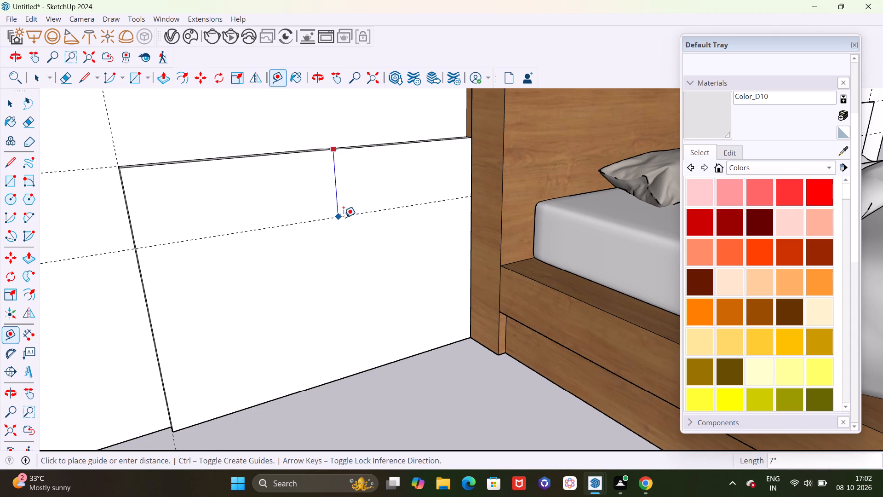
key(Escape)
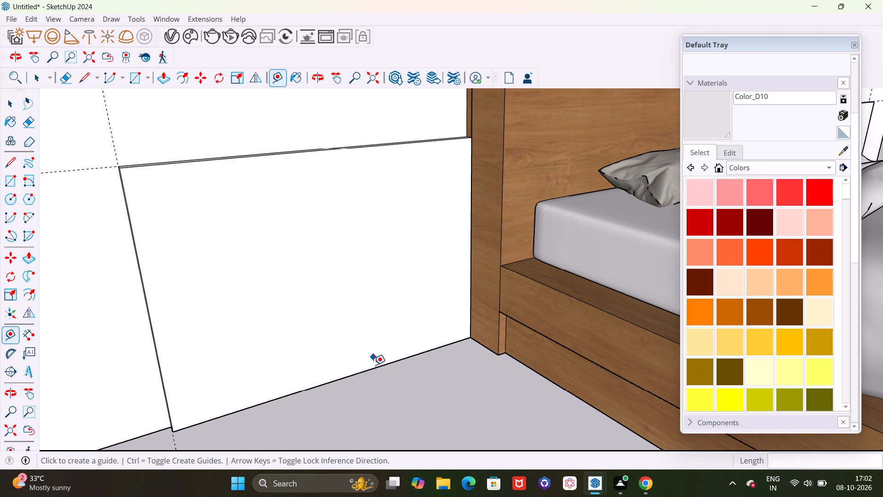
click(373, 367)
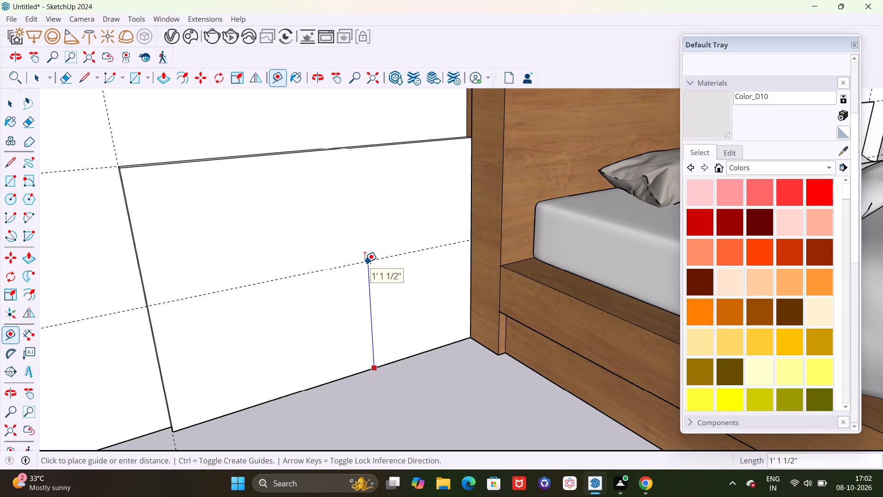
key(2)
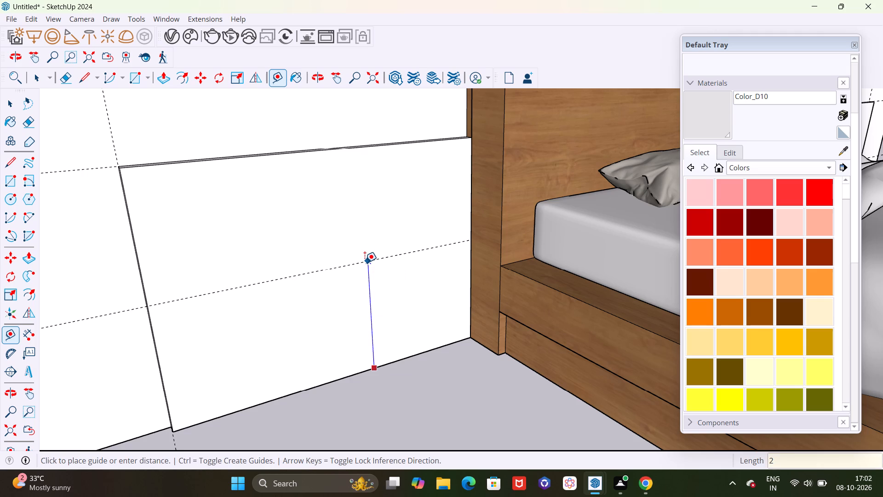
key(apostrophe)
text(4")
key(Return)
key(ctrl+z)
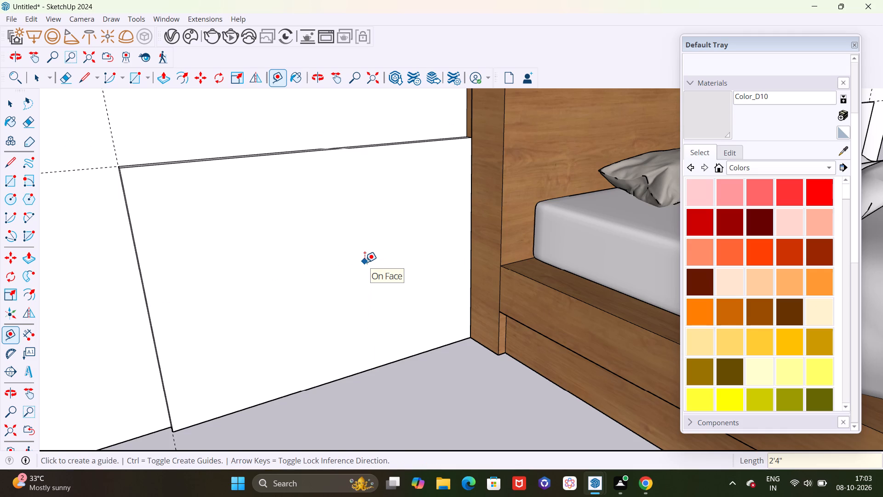
Place a horizontal guide 18" above the bottom edge of the raised panel left of the bed.
scroll(365, 262, down, 2)
click(371, 352)
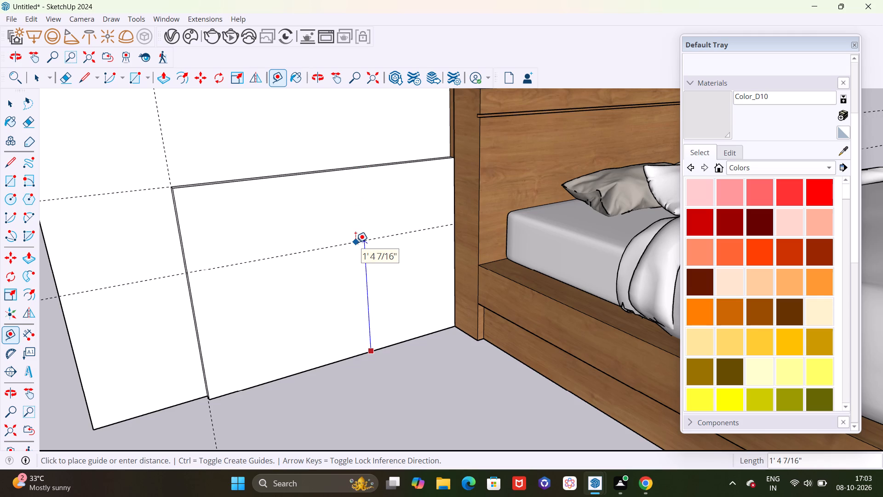
key(1)
text(8")
key(Return)
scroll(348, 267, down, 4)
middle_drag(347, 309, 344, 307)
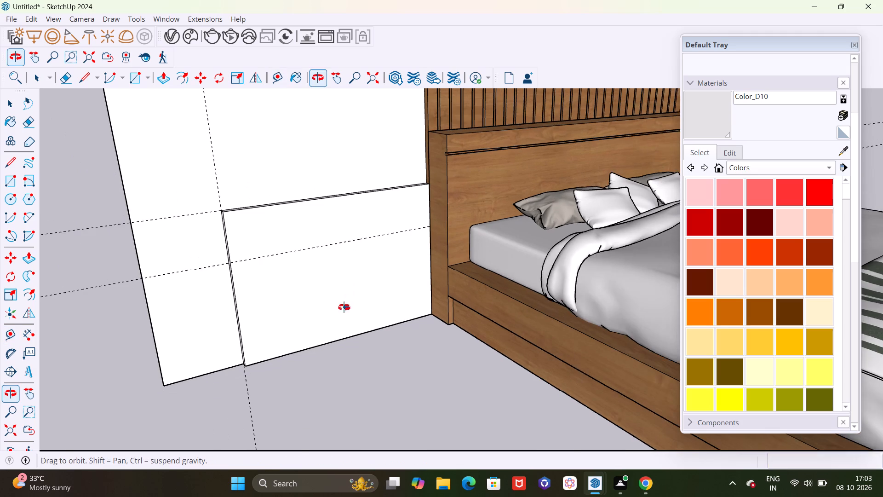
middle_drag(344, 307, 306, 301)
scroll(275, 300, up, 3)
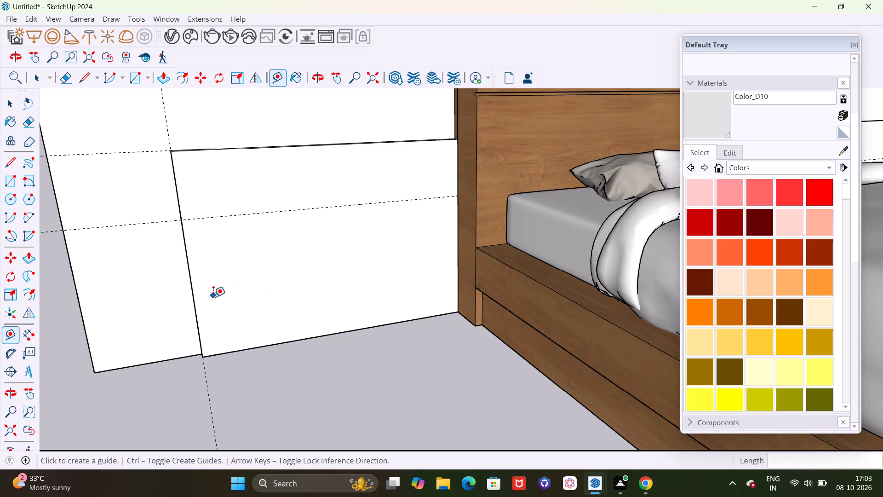
Place a vertical guide 1' inward from the outer edge of the raised panel left of the bed.
click(191, 289)
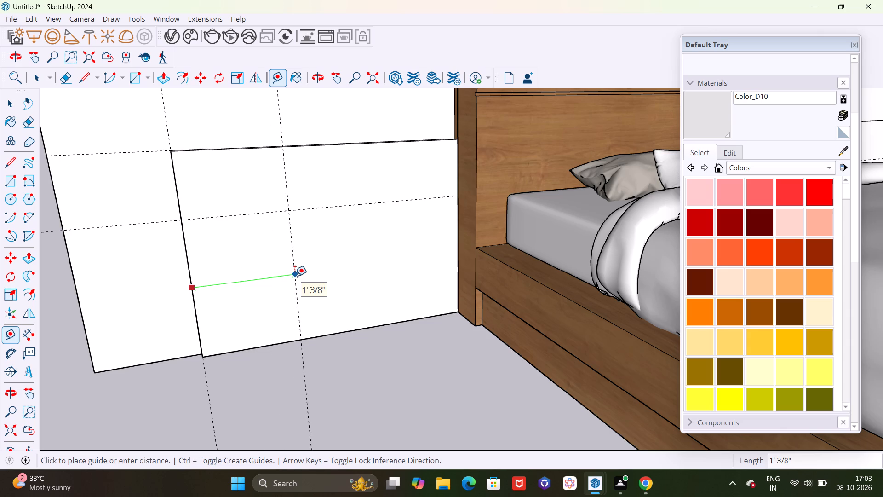
key(1)
key(apostrophe)
key(Return)
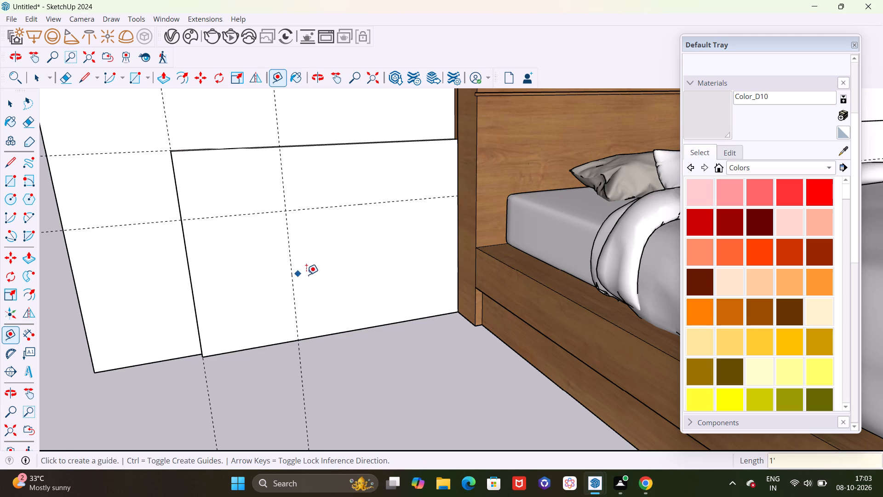
Place a vertical guide 1' inward from the outer edge of the raised panel right of the bed.
scroll(287, 304, down, 5)
scroll(247, 315, down, 13)
scroll(495, 292, up, 6)
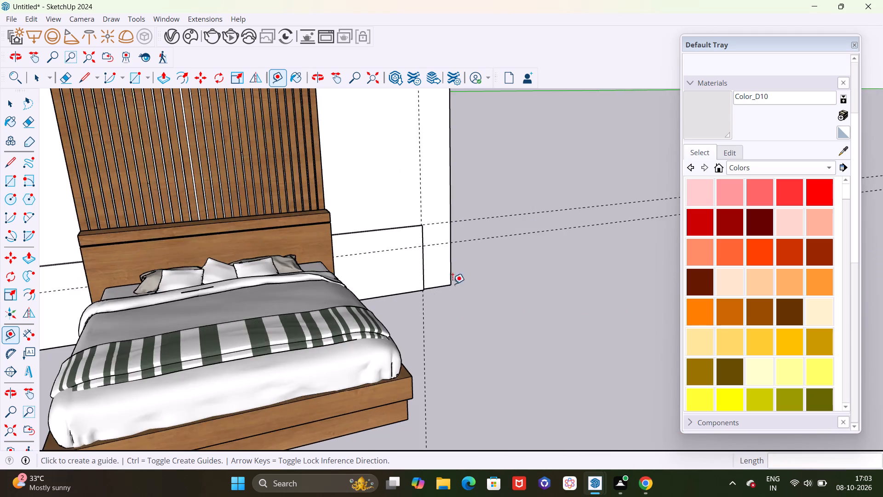
scroll(453, 284, up, 6)
click(418, 256)
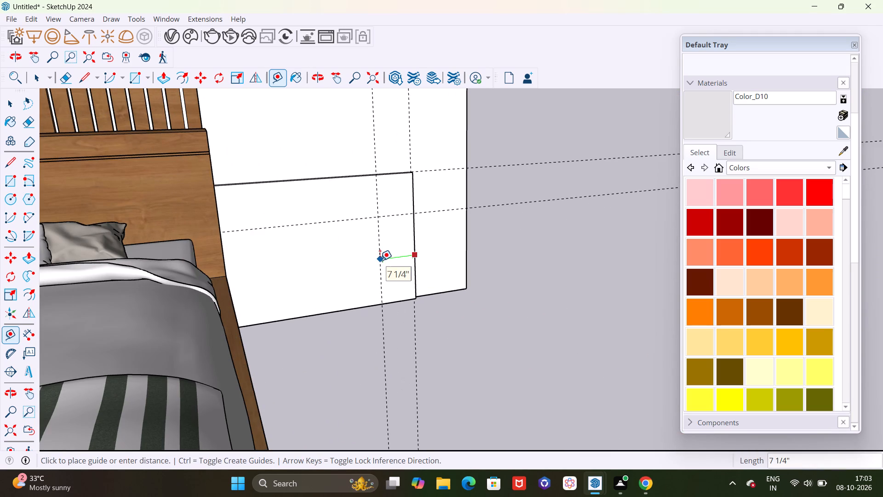
text(1')
key(Return)
scroll(417, 271, down, 9)
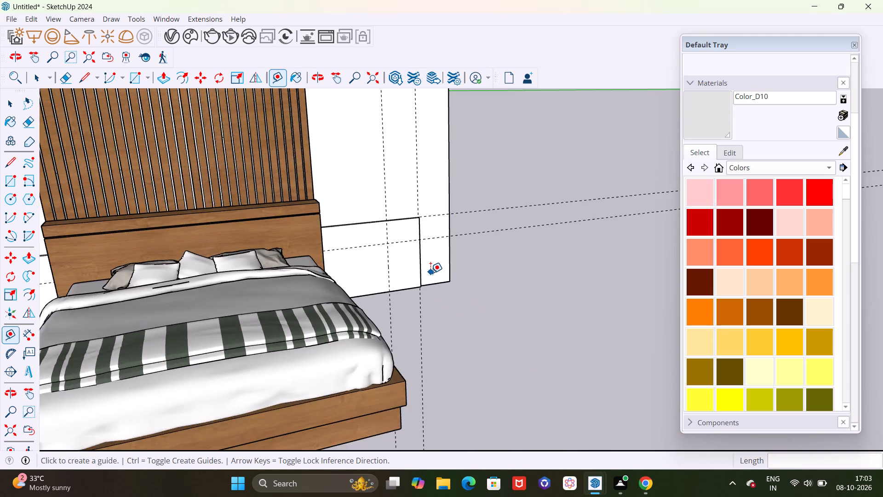
Draw a 2' by 1'6" rectangle on the left raised panel, from the guide intersection to the bottom corner beside the headboard.
scroll(430, 273, down, 8)
scroll(287, 313, up, 9)
key(r)
scroll(268, 279, up, 9)
click(282, 247)
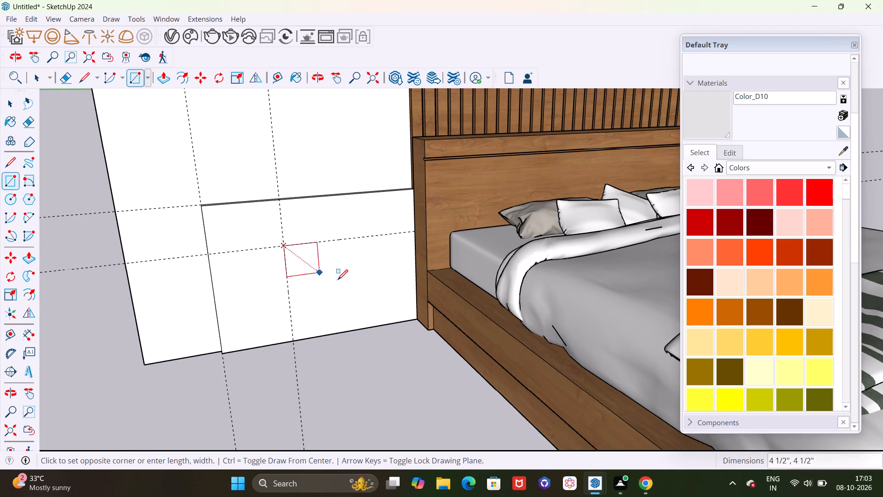
click(414, 318)
Draw a rectangle about 1'11 1/2" by 1'6" on the right raised panel, from the guide intersection to the bottom corner beside the headboard.
scroll(304, 310, down, 18)
middle_drag(470, 311, 427, 324)
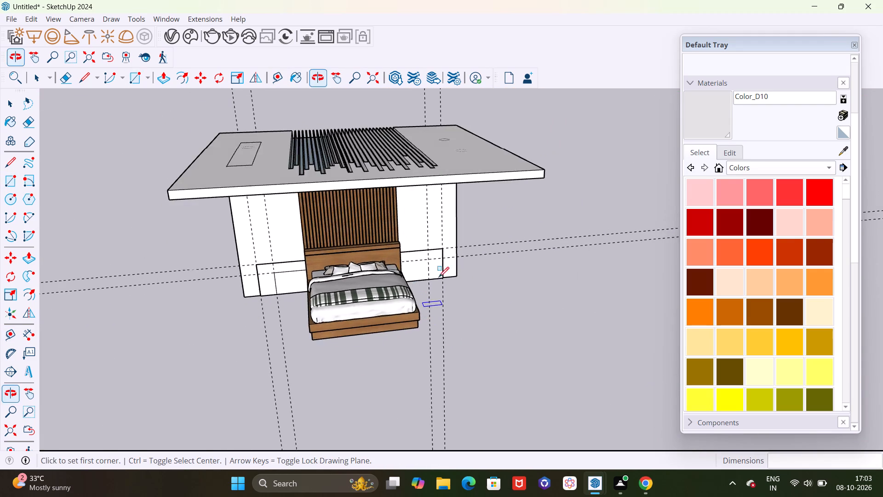
scroll(436, 269, up, 18)
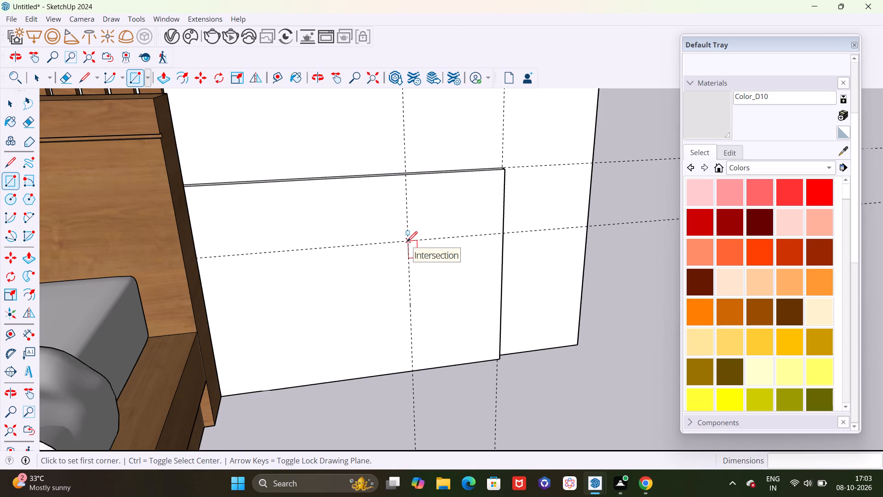
click(407, 242)
scroll(229, 396, up, 1)
middle_drag(229, 396, 115, 420)
scroll(268, 351, up, 12)
scroll(265, 313, up, 5)
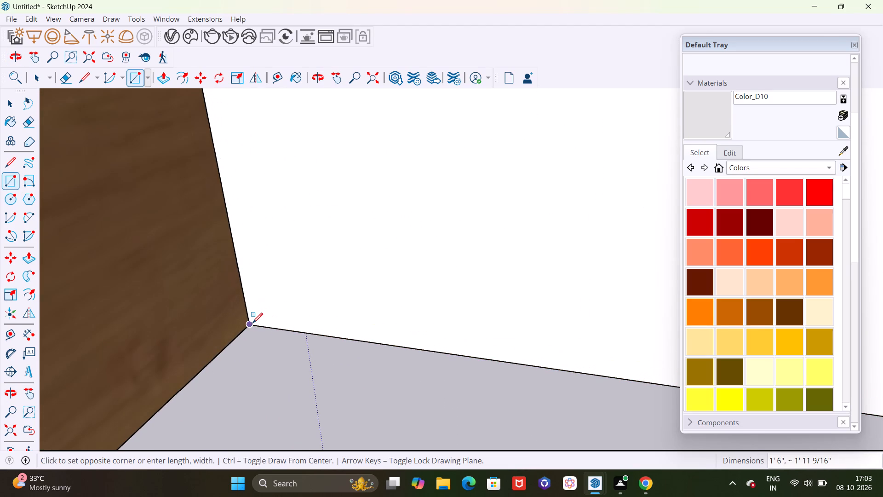
scroll(252, 323, up, 11)
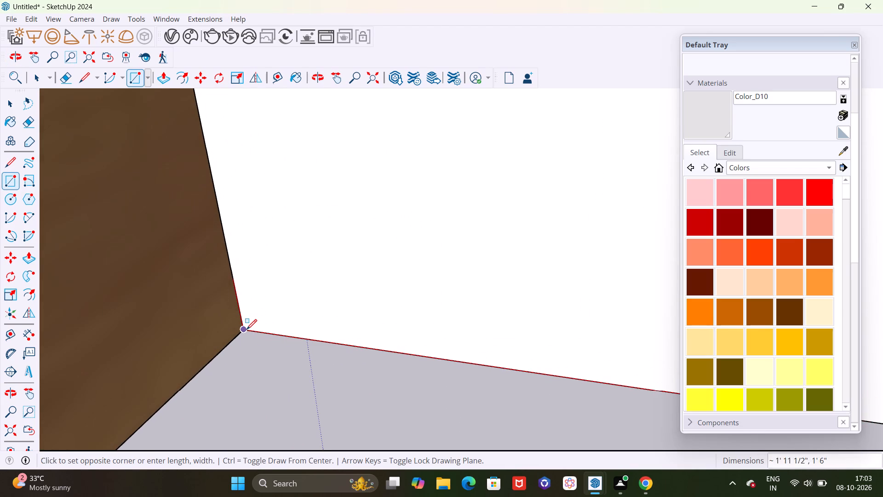
click(247, 329)
Push/pull the bedside rectangle left of the bed outward by 1'.
scroll(338, 326, down, 20)
scroll(338, 326, down, 1)
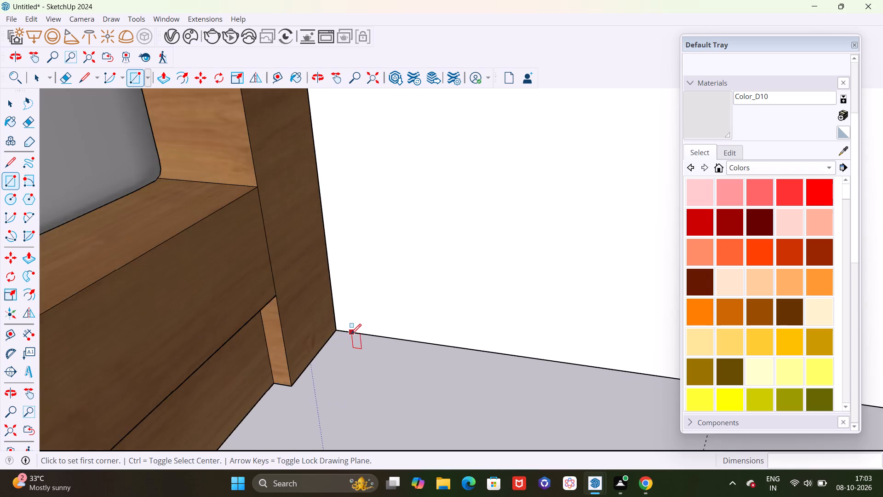
scroll(351, 334, down, 20)
scroll(351, 334, down, 7)
middle_drag(376, 387, 522, 302)
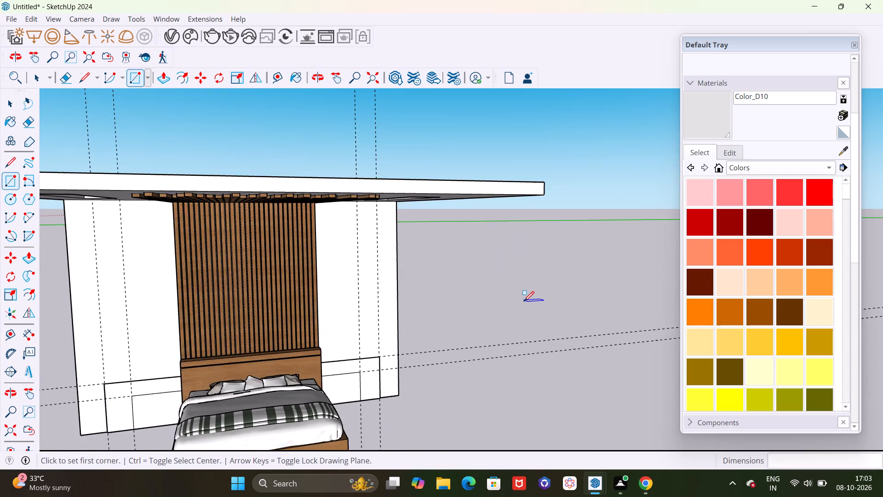
scroll(524, 301, down, 9)
scroll(304, 393, up, 9)
key(p)
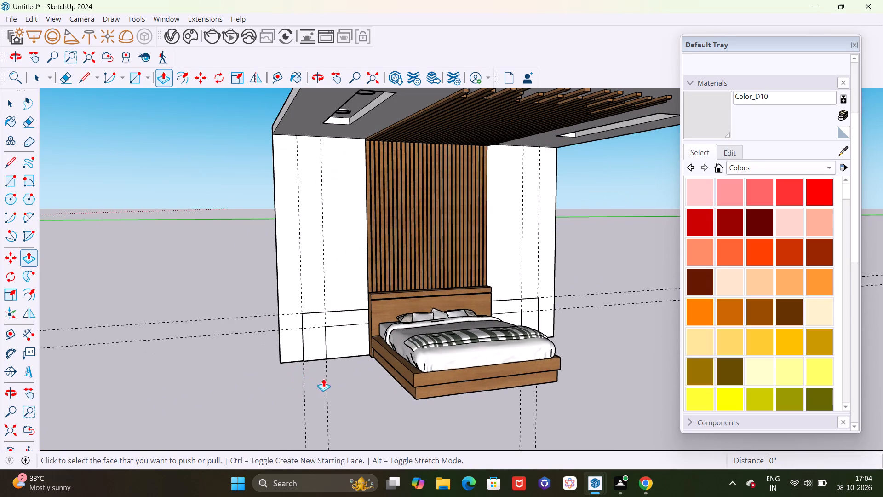
scroll(367, 362, up, 8)
click(340, 332)
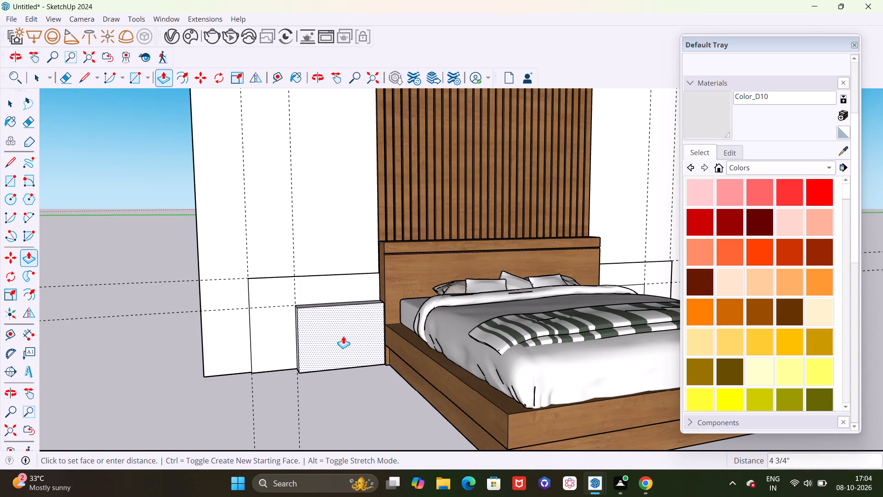
middle_drag(346, 346, 384, 375)
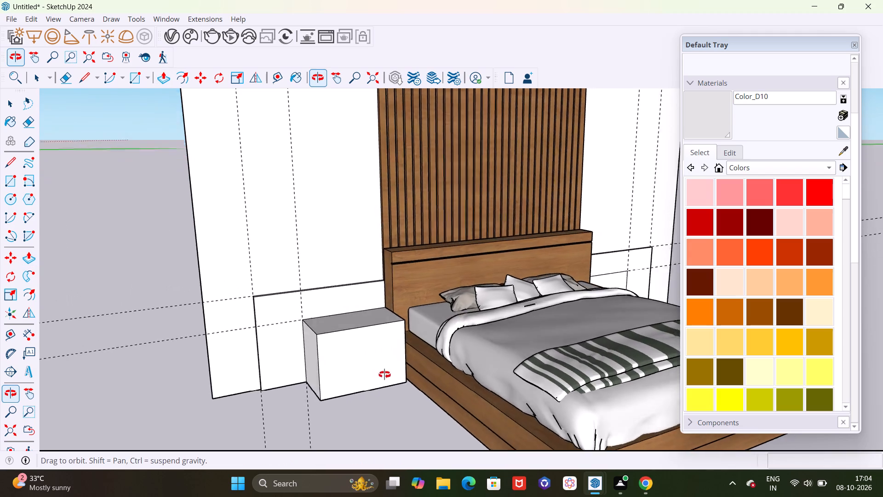
middle_drag(384, 375, 482, 399)
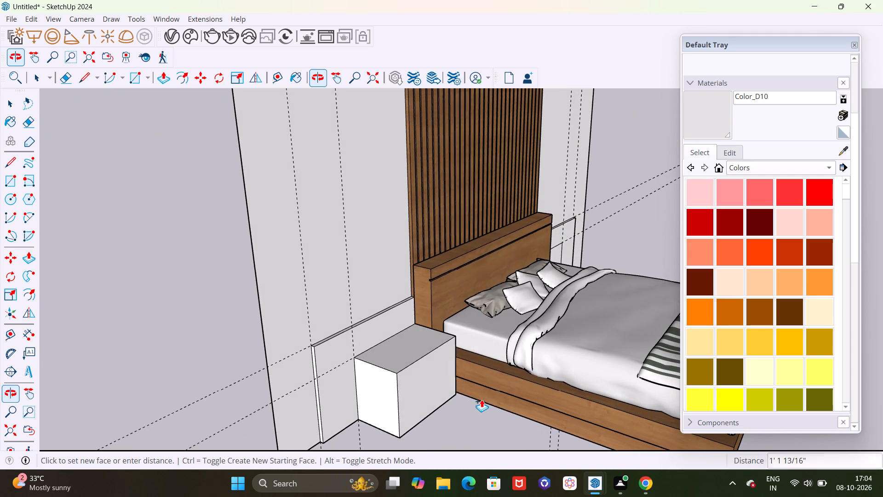
scroll(417, 398, up, 2)
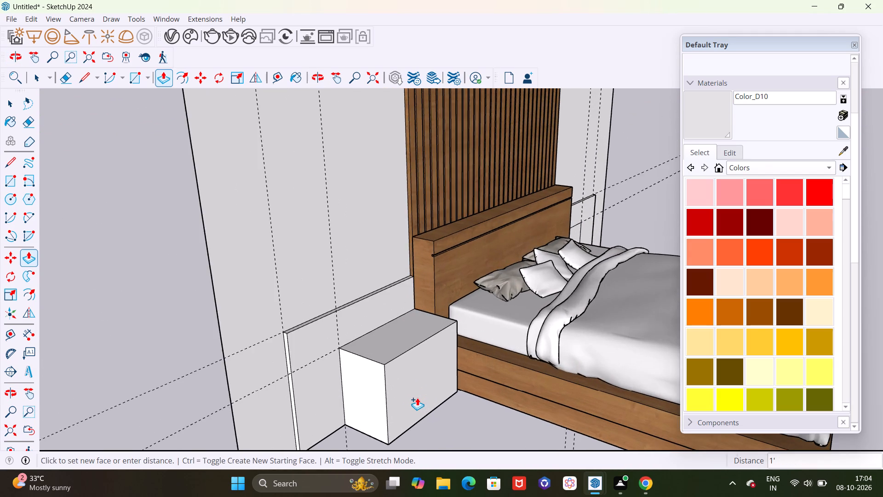
scroll(417, 398, up, 8)
key(1)
key(apostrophe)
key(Return)
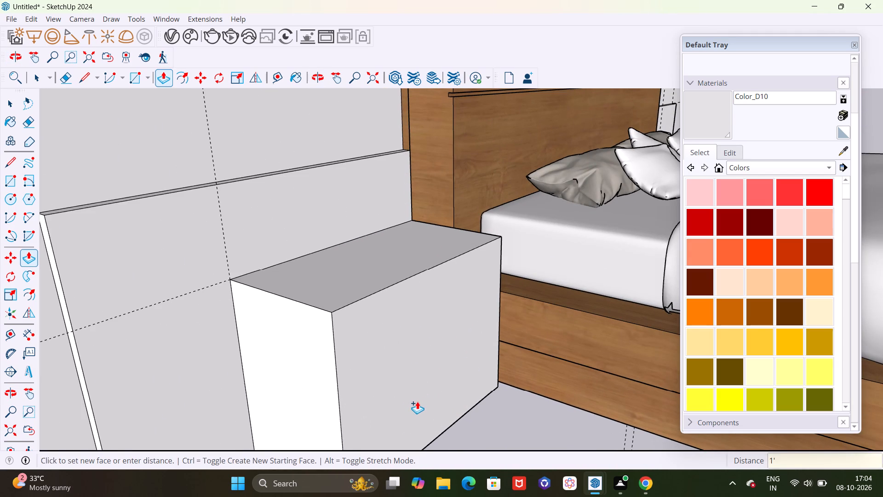
Repeat the 1' push/pull on the bedside rectangle right of the bed.
scroll(448, 347, down, 11)
scroll(591, 208, up, 3)
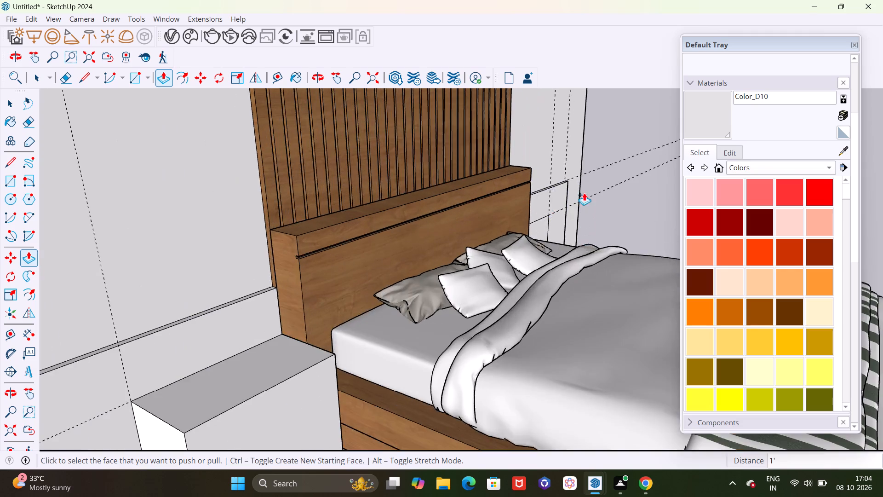
scroll(584, 193, up, 13)
double_click(536, 242)
scroll(545, 223, down, 5)
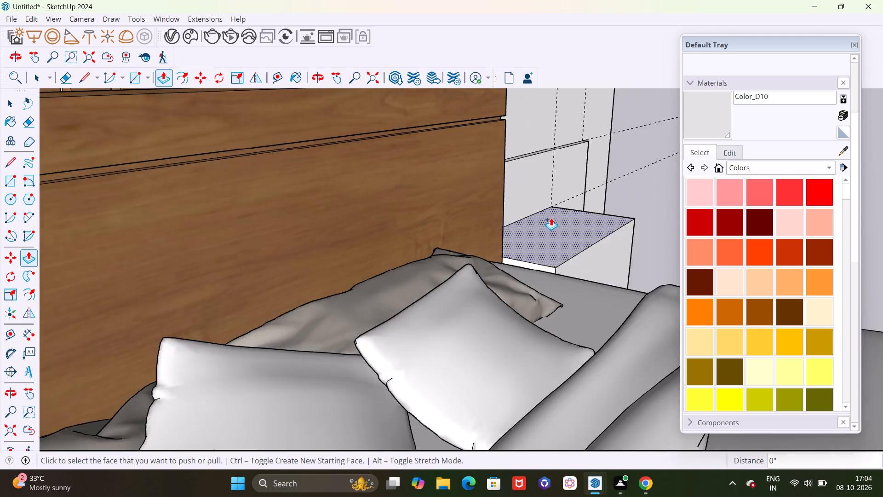
Offset the front face outline of the left bedside box inward by 1".
scroll(551, 218, down, 20)
scroll(551, 218, down, 1)
middle_drag(477, 321, 380, 331)
scroll(360, 316, up, 16)
key(space)
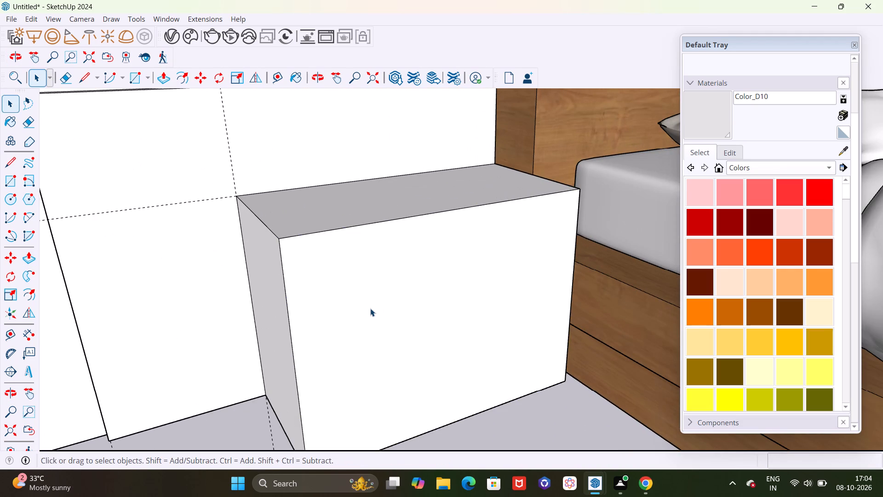
key(f)
click(365, 312)
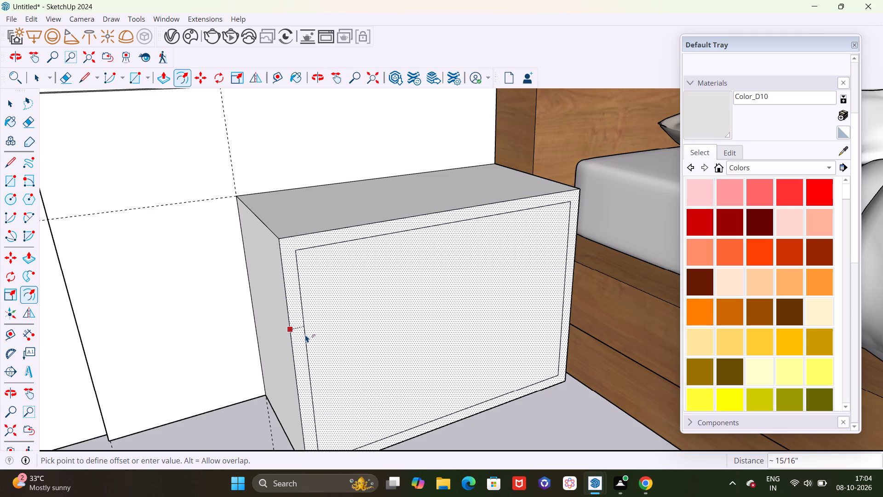
text(1")
key(Return)
Copy the bottom edge of the inset outline on the left bedside box upward by 8" to divide the front in two.
scroll(316, 329, down, 15)
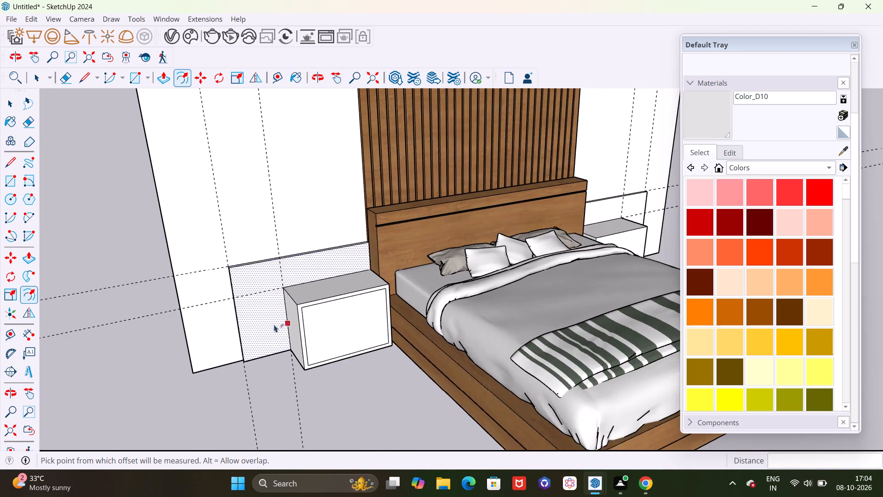
scroll(274, 324, down, 4)
scroll(328, 322, up, 14)
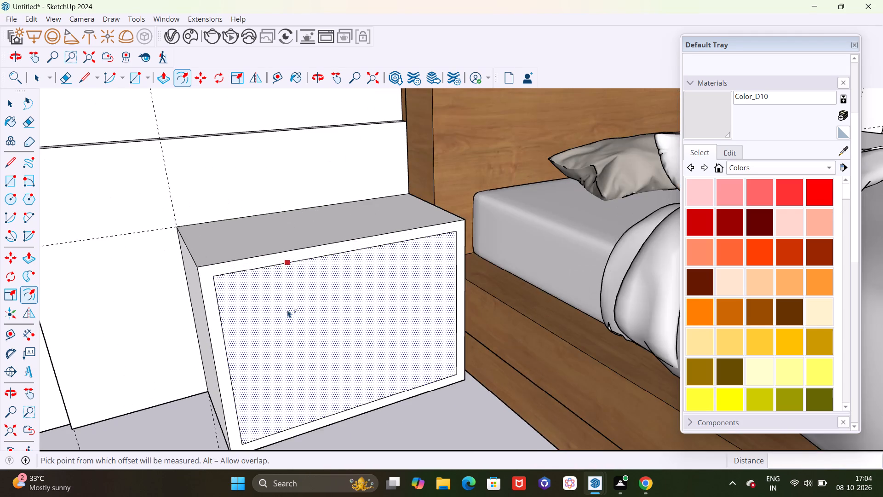
scroll(278, 307, down, 4)
middle_drag(316, 323, 291, 309)
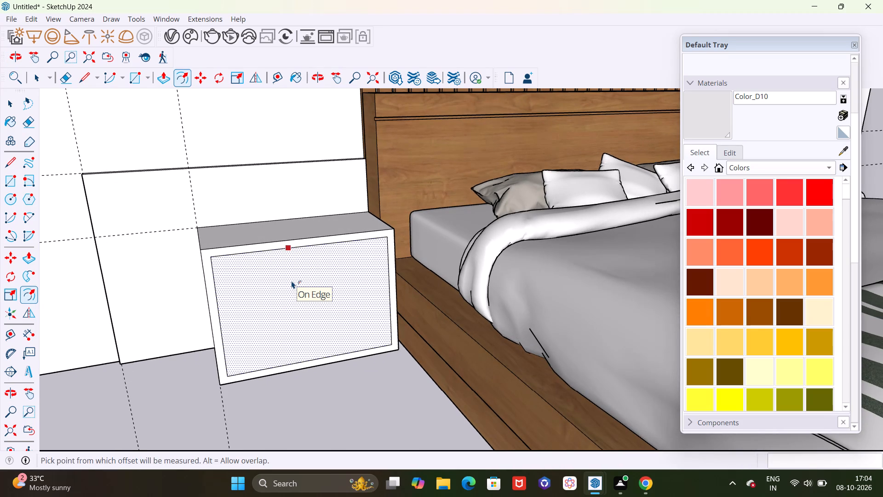
key(space)
scroll(269, 275, up, 4)
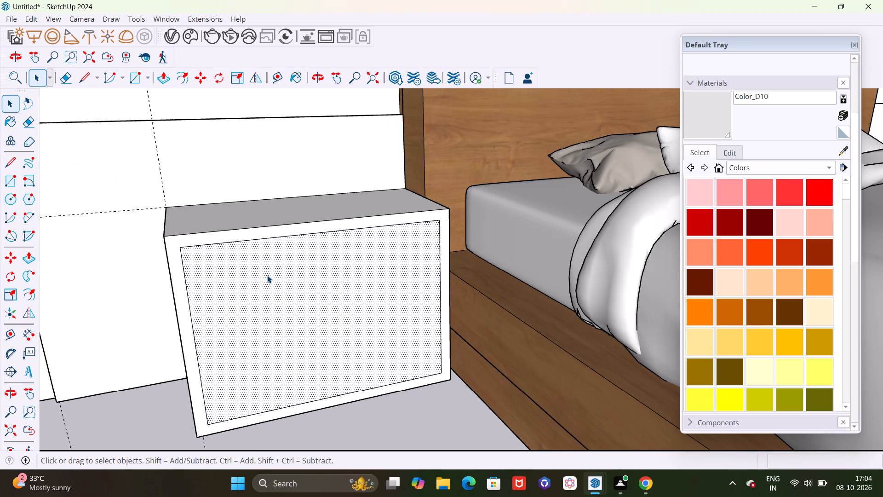
scroll(267, 275, up, 4)
scroll(274, 272, down, 5)
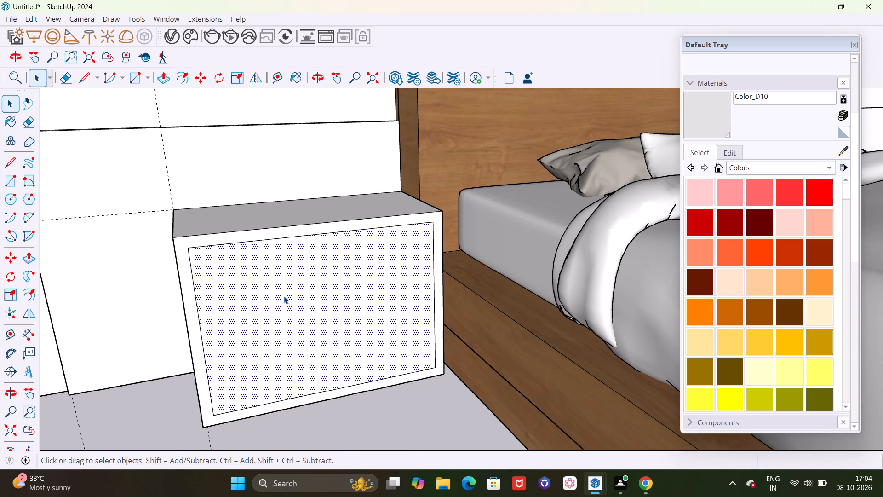
click(303, 394)
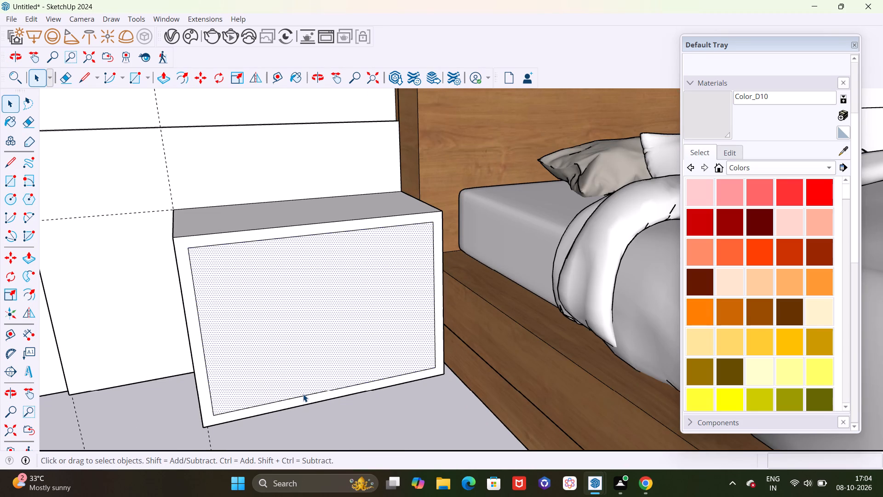
click(304, 397)
key(m)
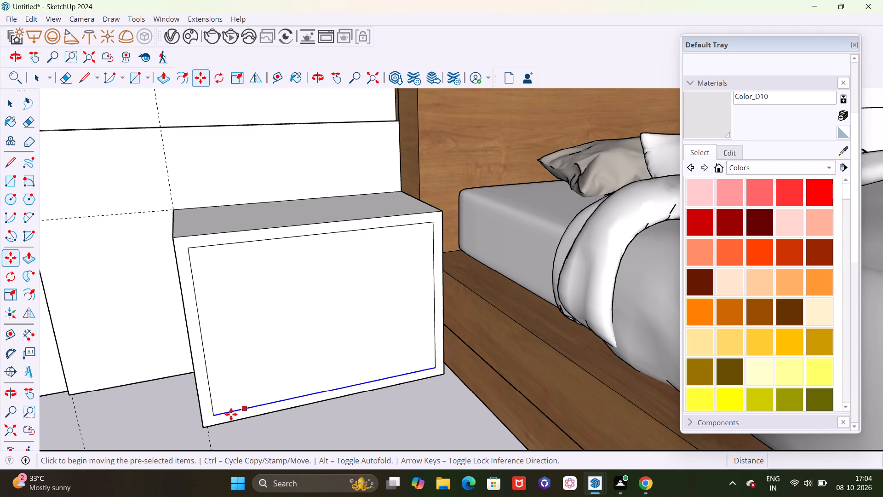
click(212, 416)
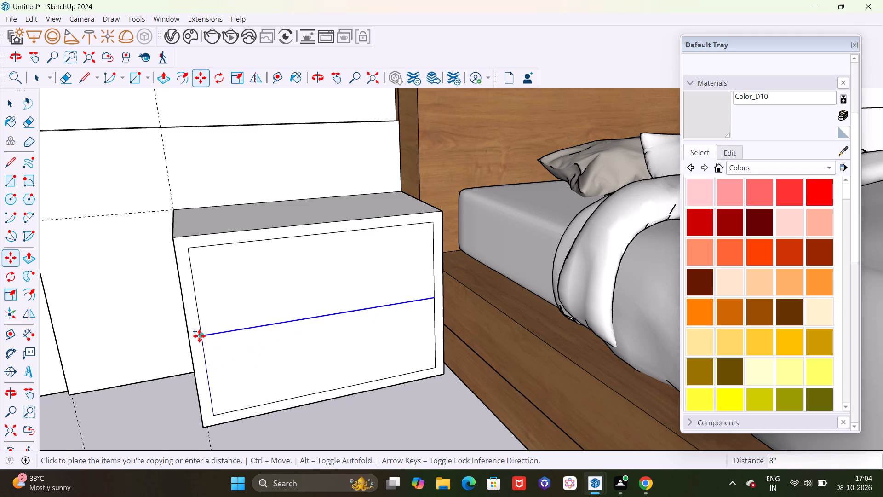
click(200, 334)
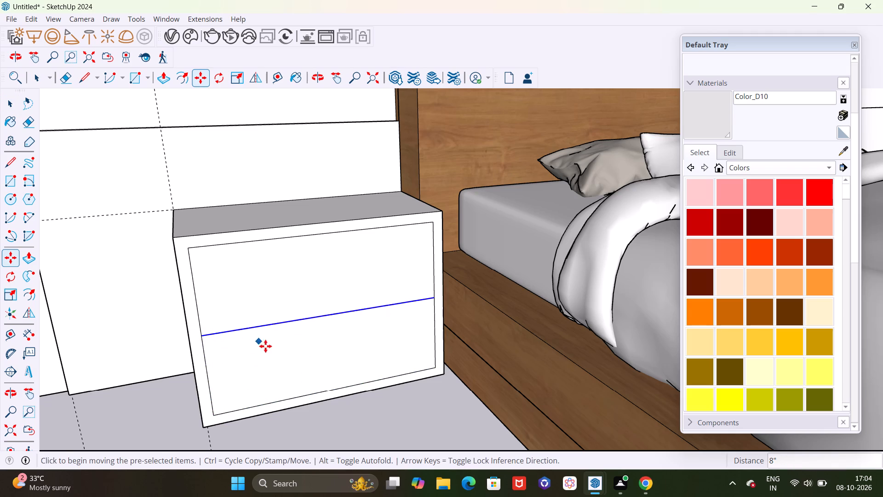
key(space)
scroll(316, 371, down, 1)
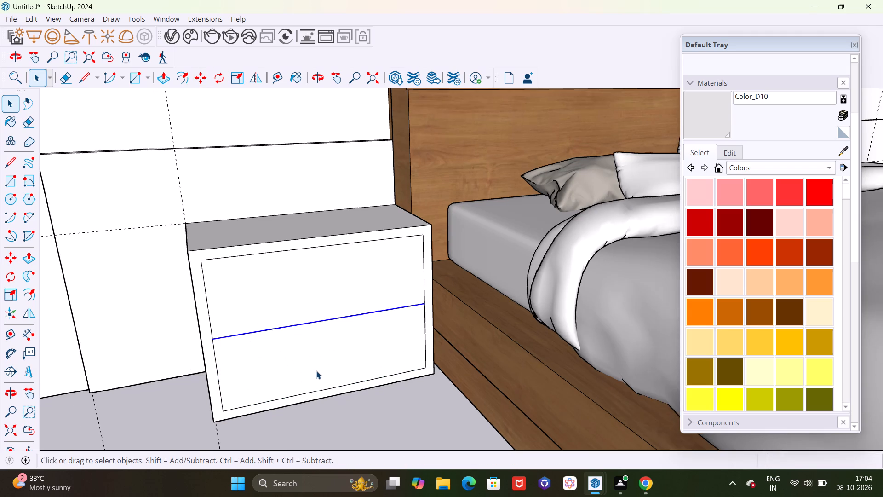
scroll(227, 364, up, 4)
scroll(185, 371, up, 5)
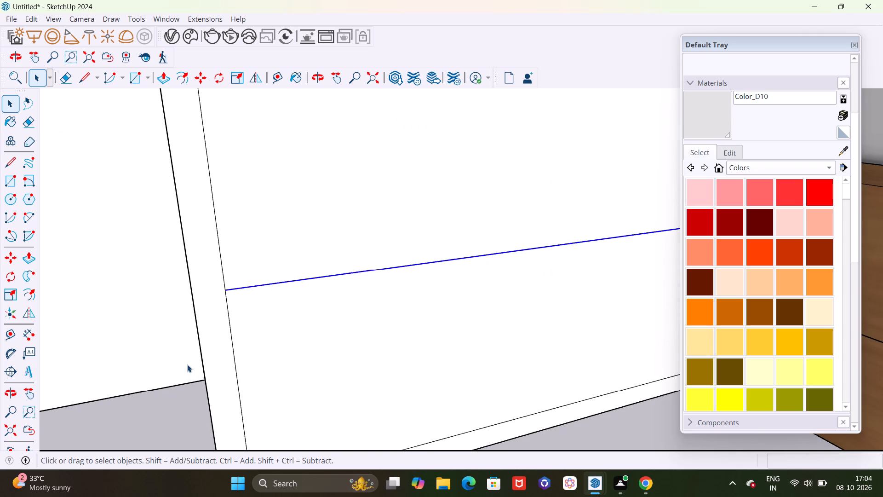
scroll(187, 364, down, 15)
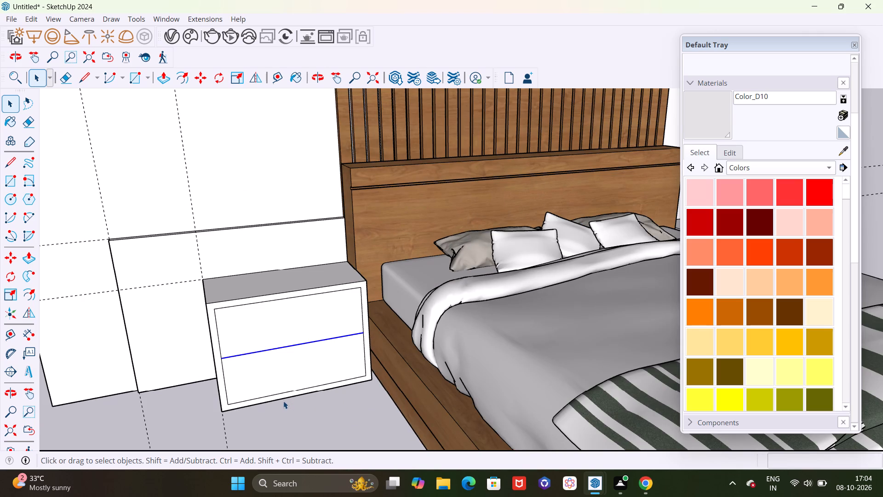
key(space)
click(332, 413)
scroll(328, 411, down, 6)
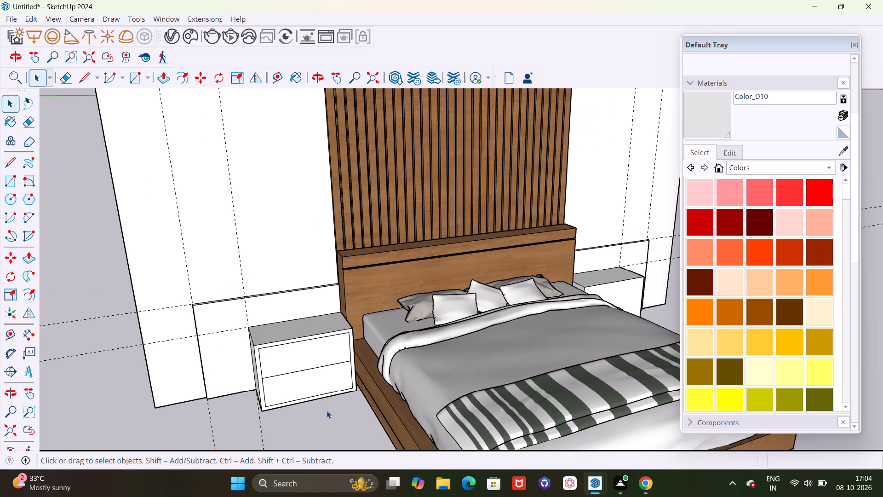
Offset the front face outline of the bedside box right of the bed inward by 1".
scroll(323, 410, down, 9)
middle_drag(675, 389, 582, 394)
scroll(552, 370, up, 6)
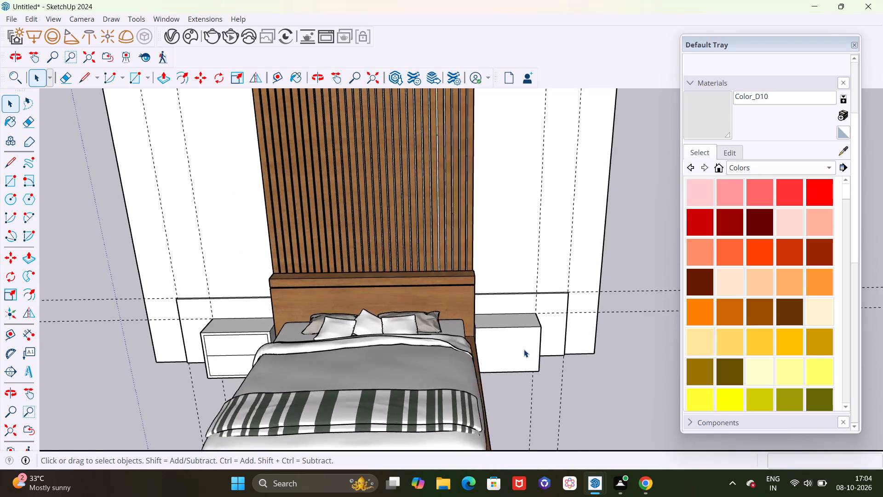
scroll(524, 349, up, 7)
key(f)
click(517, 348)
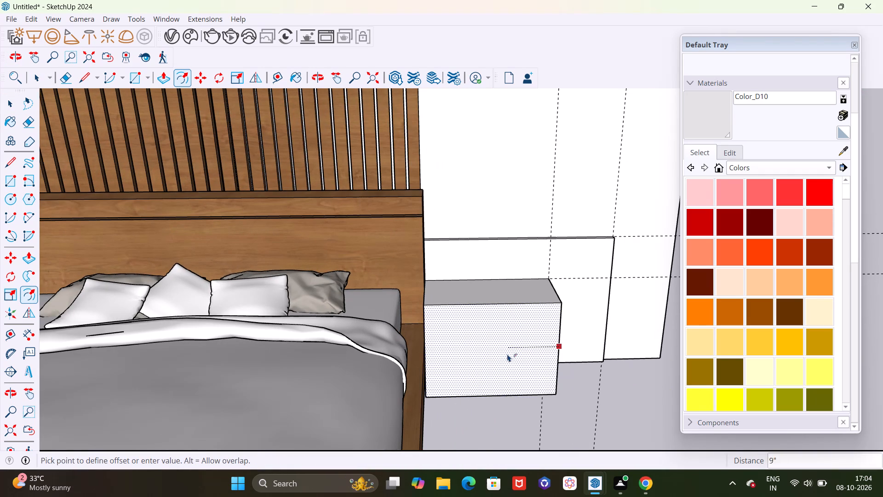
text(1")
key(Return)
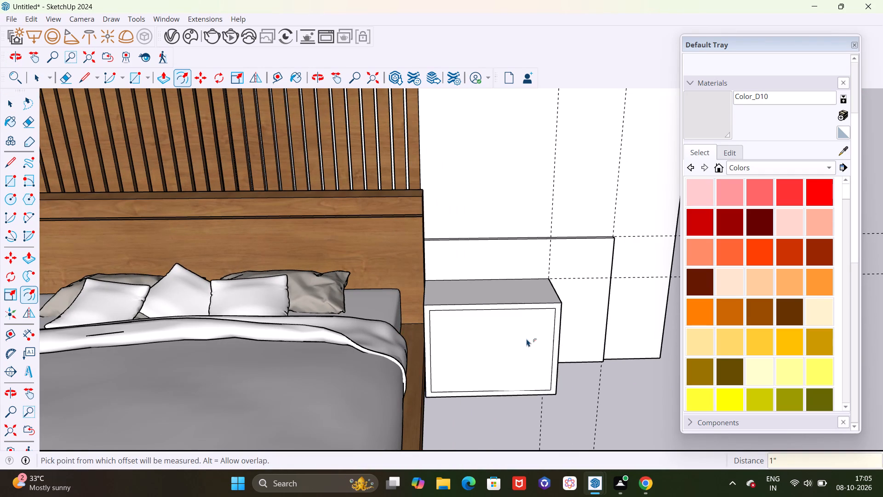
key(space)
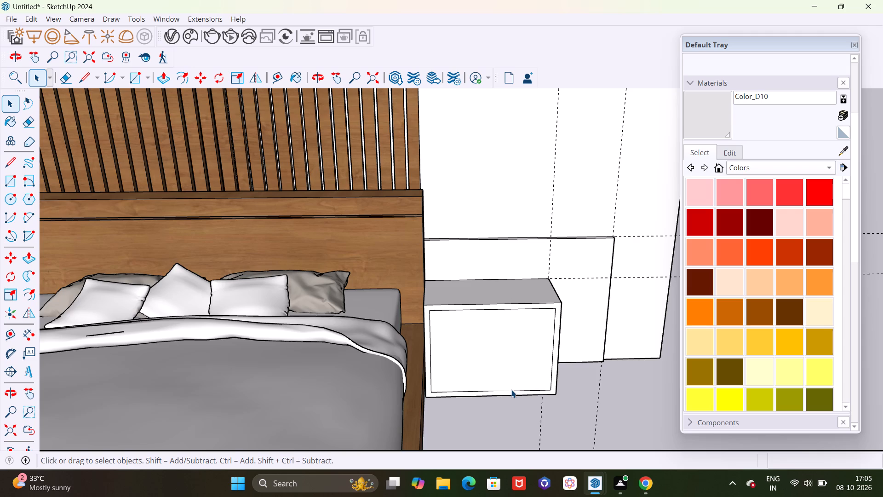
Copy the bottom edge of the inset outline on the right bedside box upward by 8" to divide the front in two.
click(511, 390)
scroll(511, 393, up, 5)
click(516, 390)
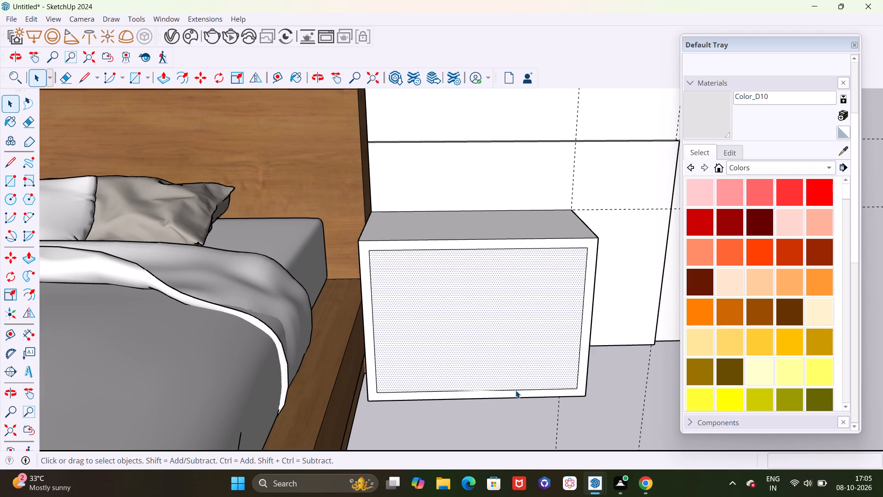
key(m)
click(575, 389)
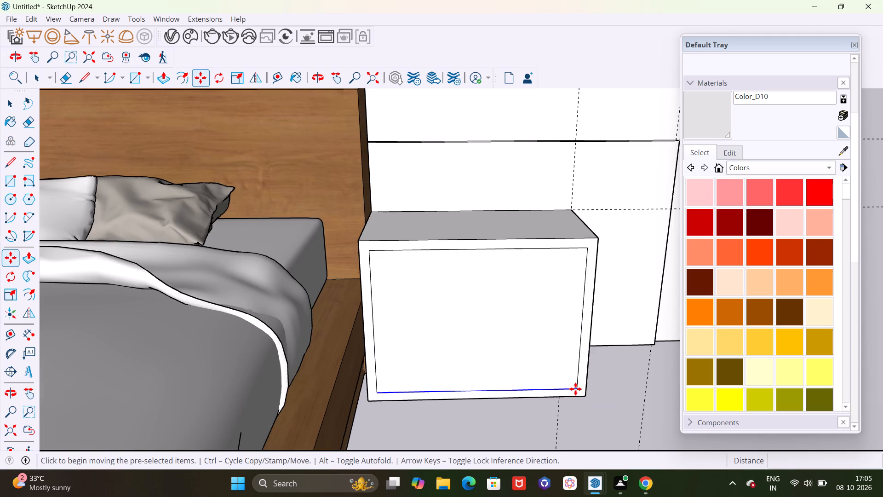
click(584, 320)
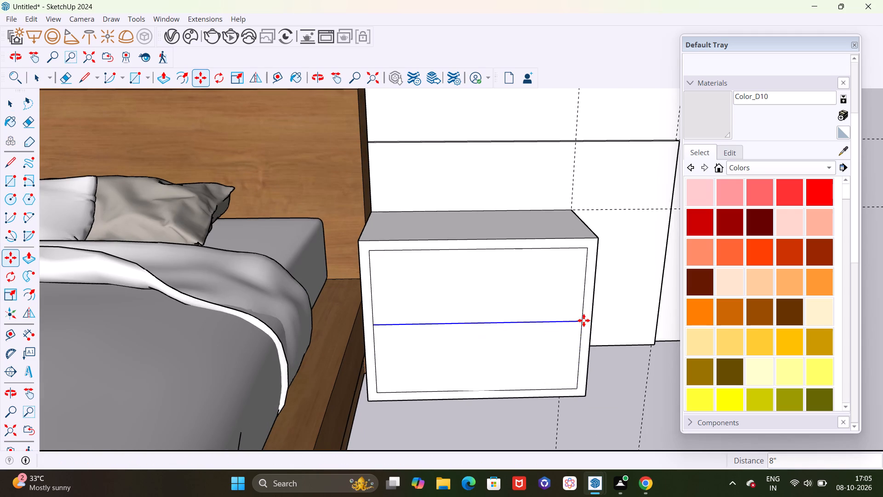
key(space)
click(508, 430)
Sample the Cherry Highgloss 300cm wood from the slatted wall and paint the front, end and top of the low panel left of the bed.
scroll(499, 362, down, 7)
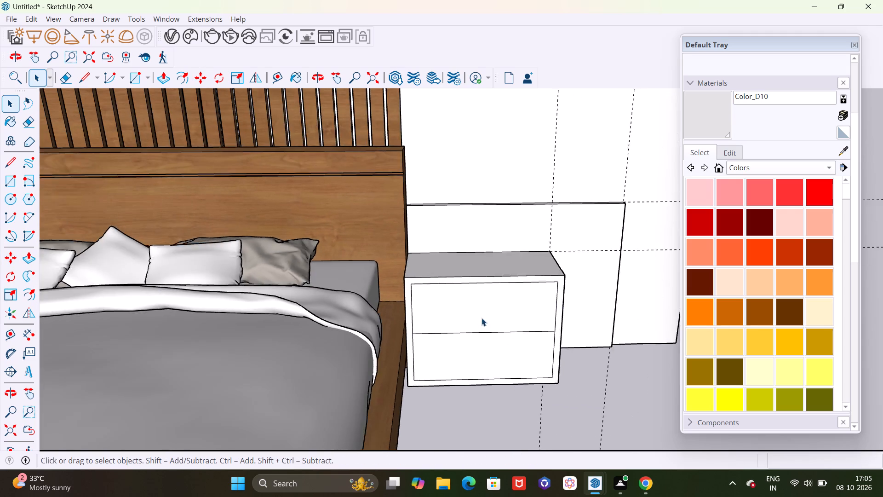
scroll(482, 318, down, 20)
scroll(482, 318, down, 3)
click(563, 397)
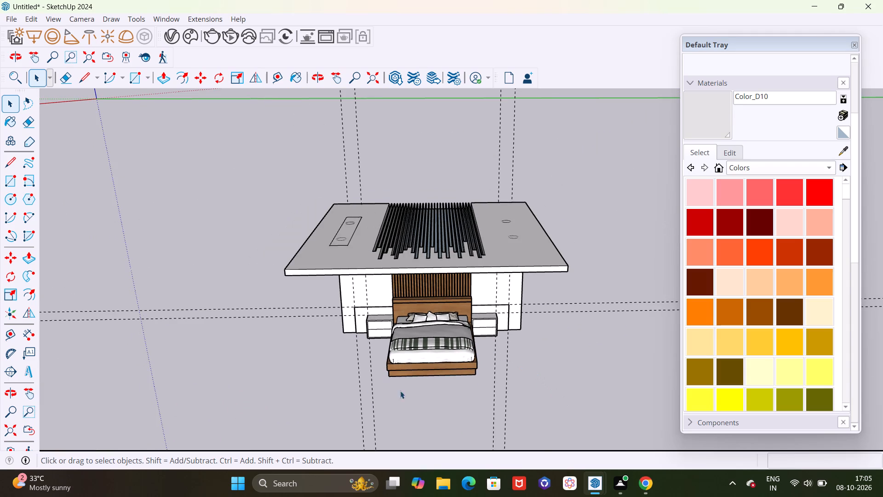
scroll(362, 385, up, 7)
middle_drag(344, 386, 393, 385)
scroll(365, 272, up, 5)
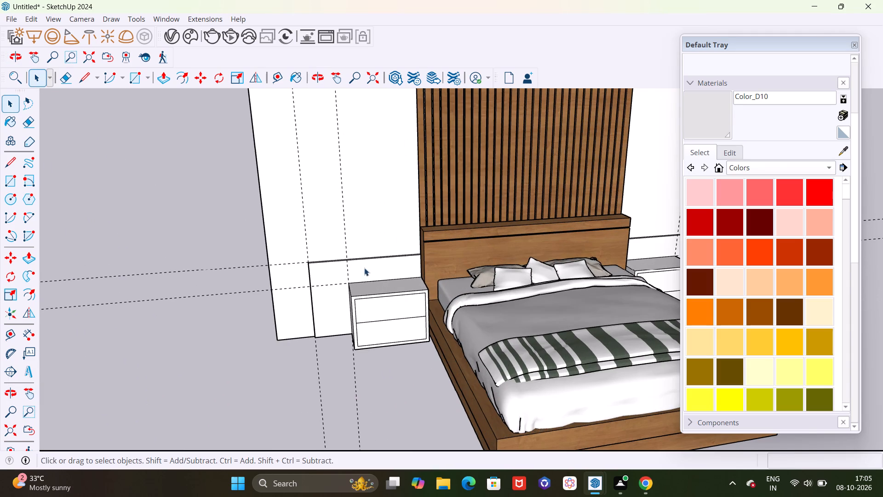
click(841, 150)
scroll(551, 161, up, 3)
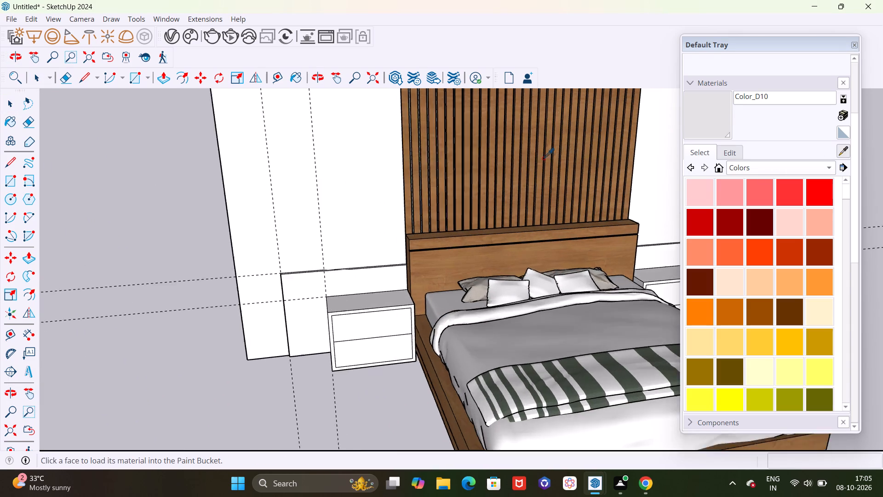
scroll(543, 158, up, 1)
scroll(378, 173, up, 1)
click(352, 189)
scroll(379, 240, down, 5)
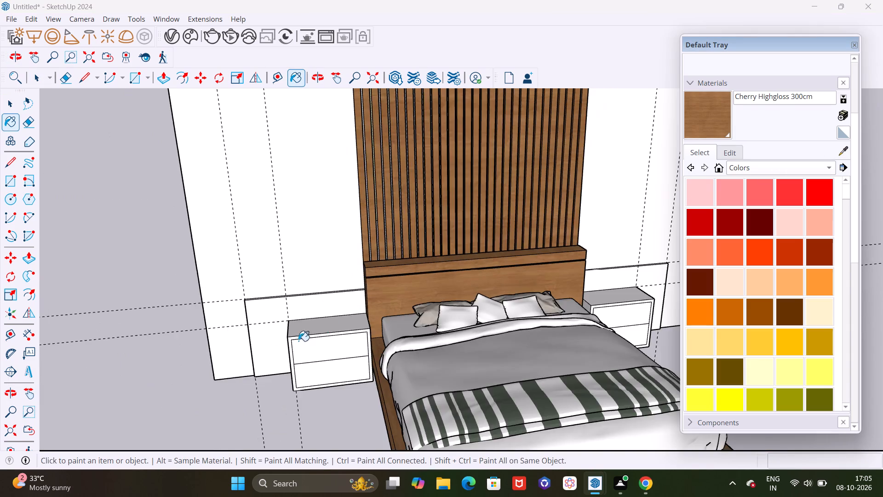
scroll(273, 343, up, 10)
click(271, 293)
scroll(236, 304, up, 1)
middle_drag(238, 305, 422, 305)
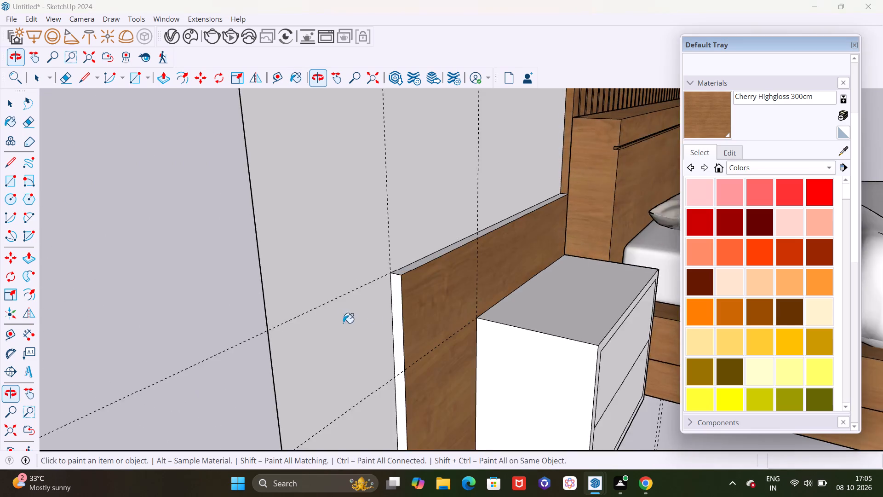
scroll(350, 323, up, 5)
click(418, 300)
click(450, 228)
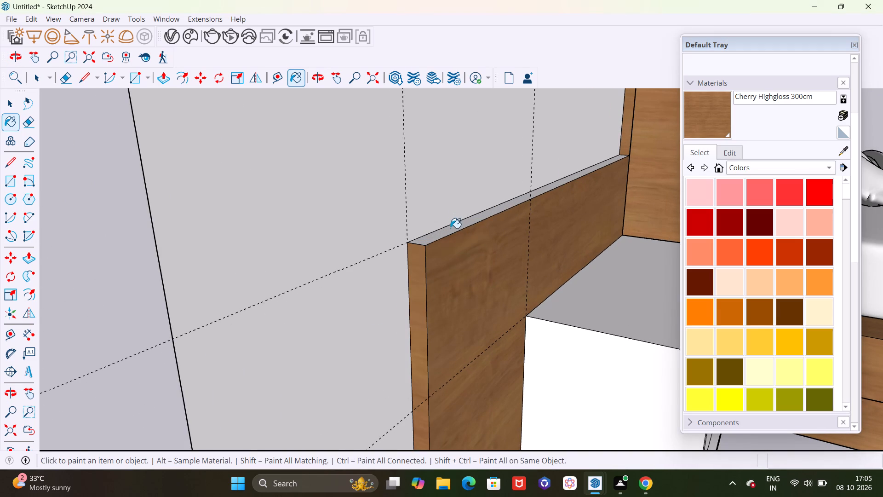
Paint the left bedside unit's top, outer side, both drawer fronts, front frame and underside with Cherry Highgloss 300cm.
click(596, 306)
click(568, 345)
scroll(471, 283, down, 11)
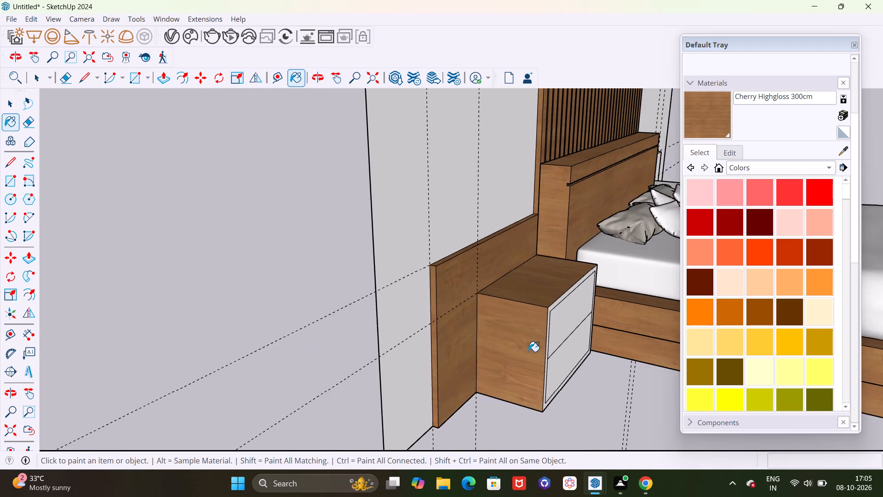
middle_drag(528, 352, 447, 336)
scroll(502, 308, up, 10)
click(498, 317)
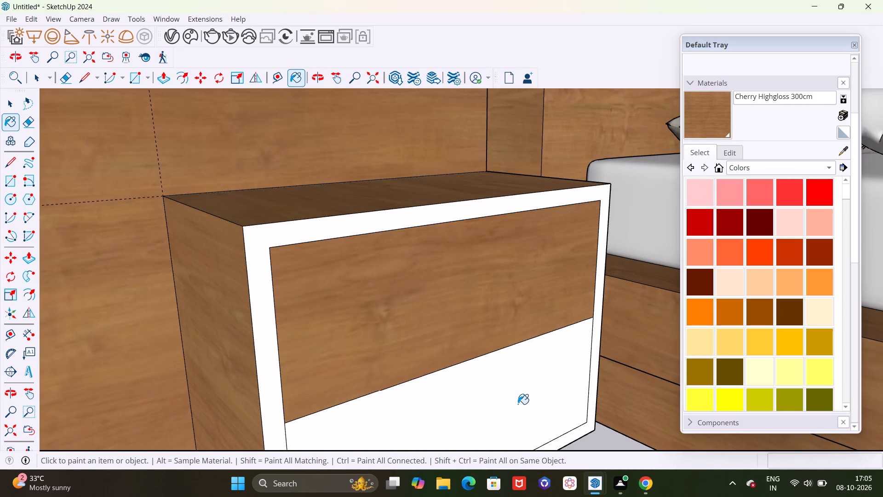
click(518, 404)
click(266, 324)
scroll(275, 277, down, 12)
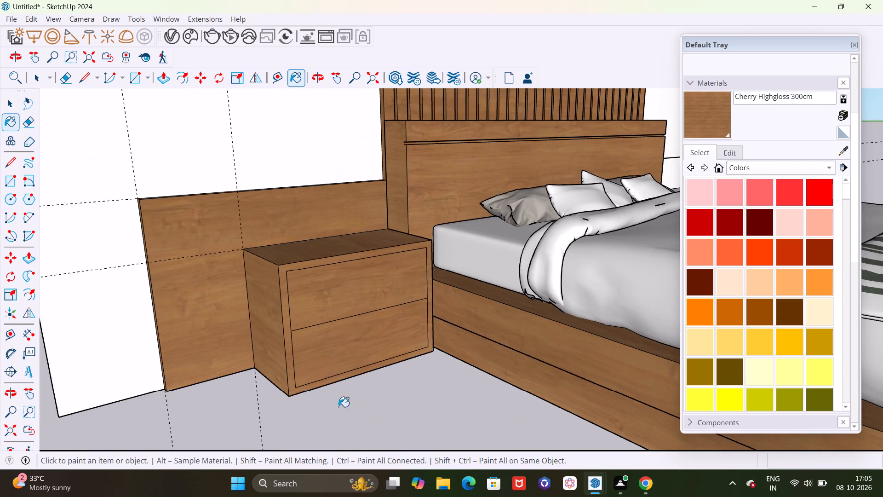
middle_drag(339, 408, 347, 284)
click(345, 241)
scroll(345, 235, down, 3)
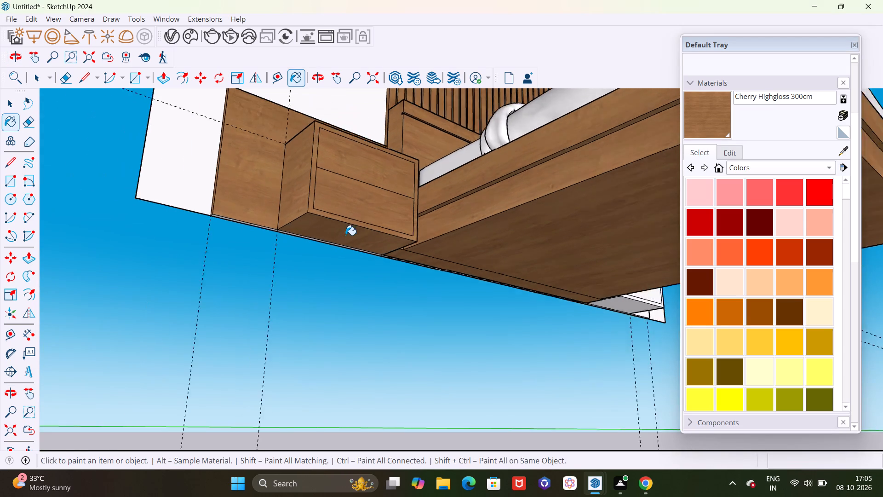
Paint the right bedside unit's drawer fronts, top and front frame, plus the front of the low panel behind it, with Cherry Highgloss 300cm.
scroll(345, 235, down, 2)
middle_drag(357, 220, 333, 301)
scroll(336, 272, up, 4)
scroll(318, 269, down, 5)
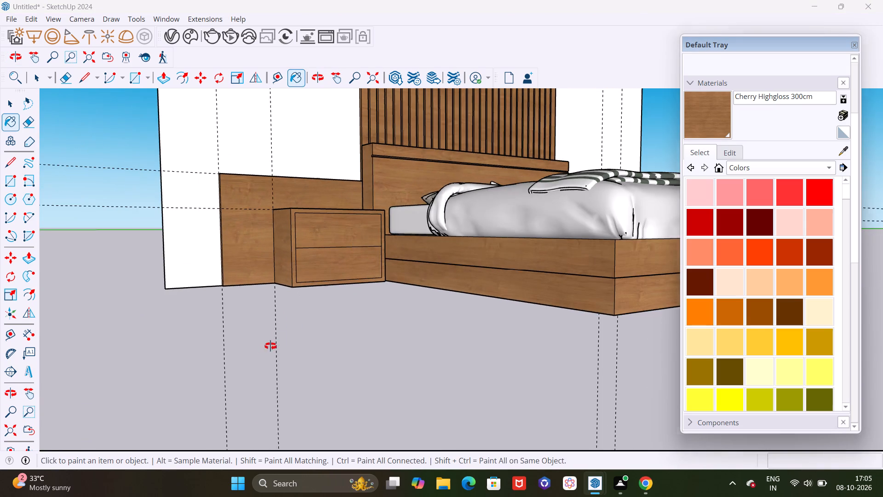
middle_click(270, 346)
middle_drag(228, 386, 135, 464)
scroll(328, 331, up, 3)
scroll(317, 329, down, 5)
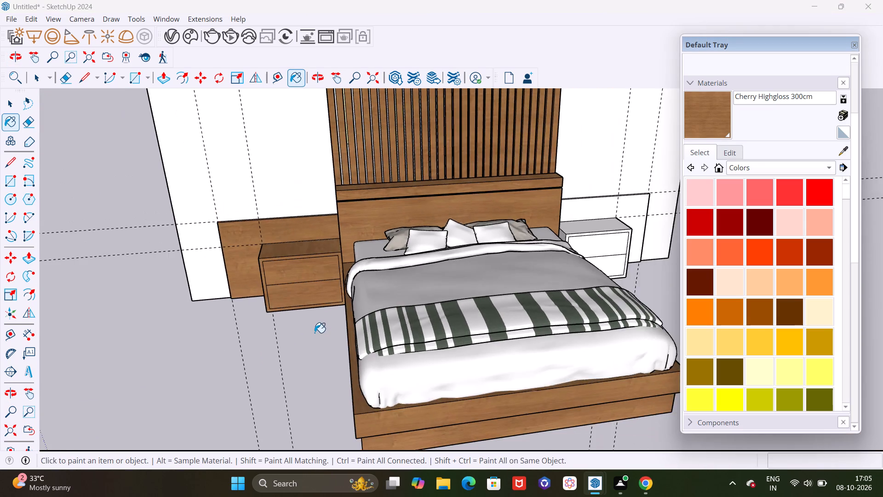
scroll(315, 333, down, 11)
scroll(390, 329, up, 20)
scroll(390, 329, up, 1)
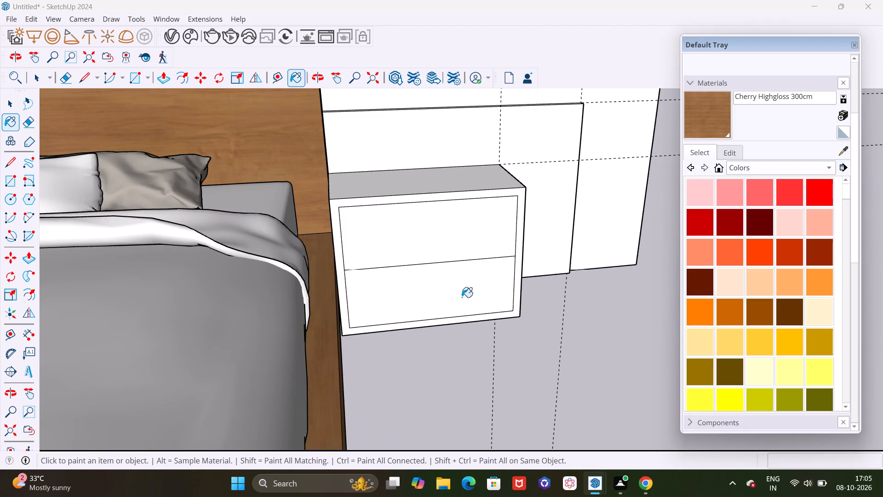
click(460, 291)
click(458, 241)
click(459, 190)
click(458, 139)
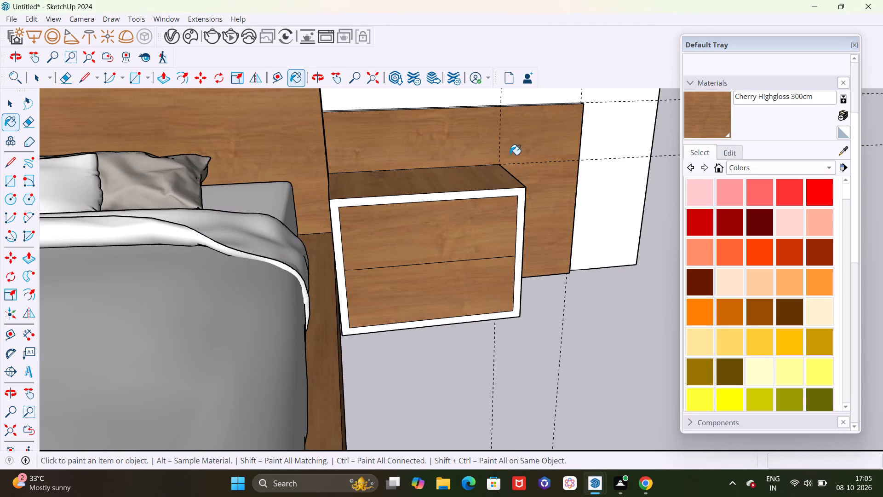
click(496, 193)
Paint the right bedside unit's outer side and underside and the low panel's end face with Cherry Highgloss 300cm.
scroll(546, 272, down, 3)
middle_drag(550, 283, 387, 264)
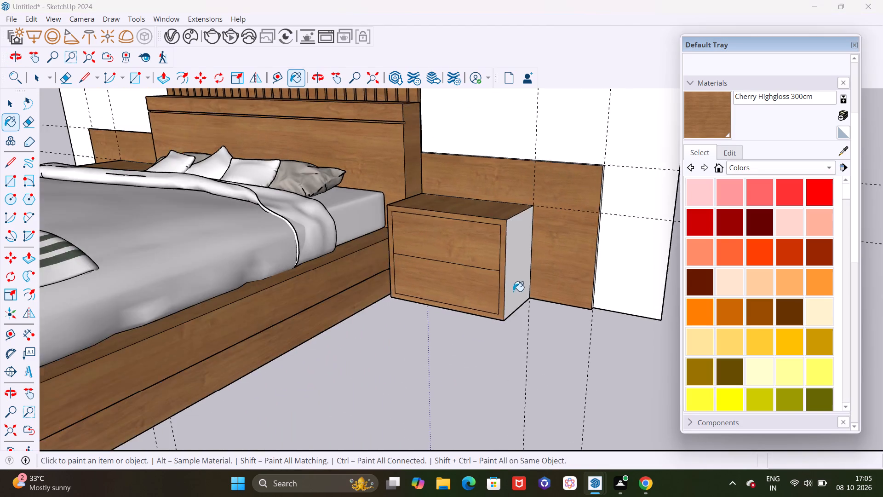
scroll(513, 291, up, 5)
click(515, 260)
middle_drag(519, 349, 385, 291)
scroll(475, 267, up, 5)
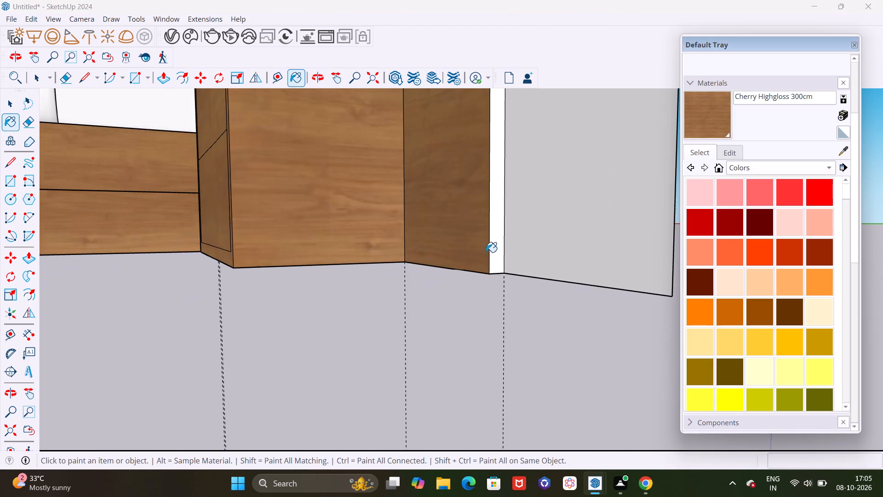
click(497, 241)
middle_drag(387, 313, 429, 237)
click(353, 208)
scroll(481, 289, down, 2)
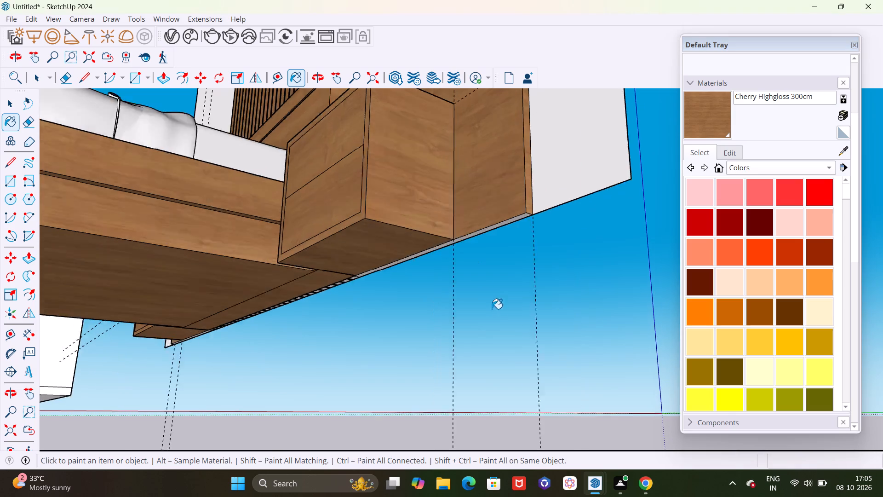
Paint the top edge of the low panel right of the bed with Cherry Highgloss 300cm.
scroll(492, 309, down, 8)
middle_drag(406, 262, 618, 320)
scroll(534, 288, up, 10)
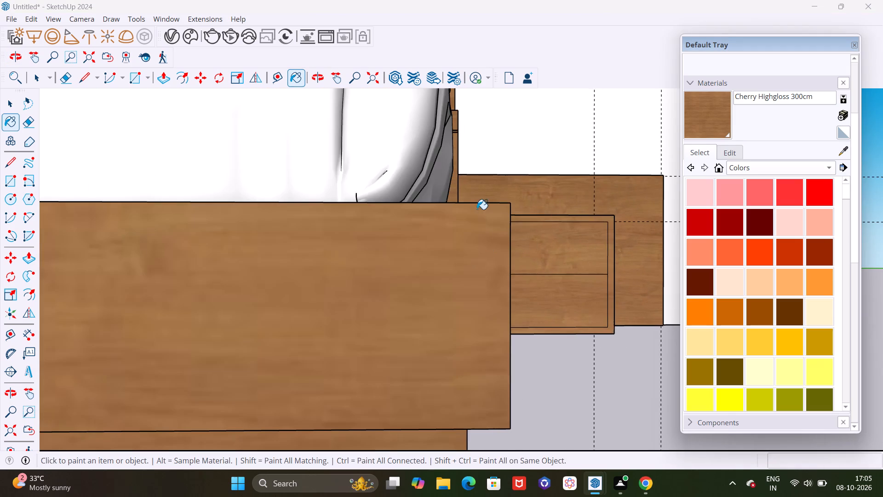
middle_drag(468, 222, 369, 396)
scroll(459, 306, down, 20)
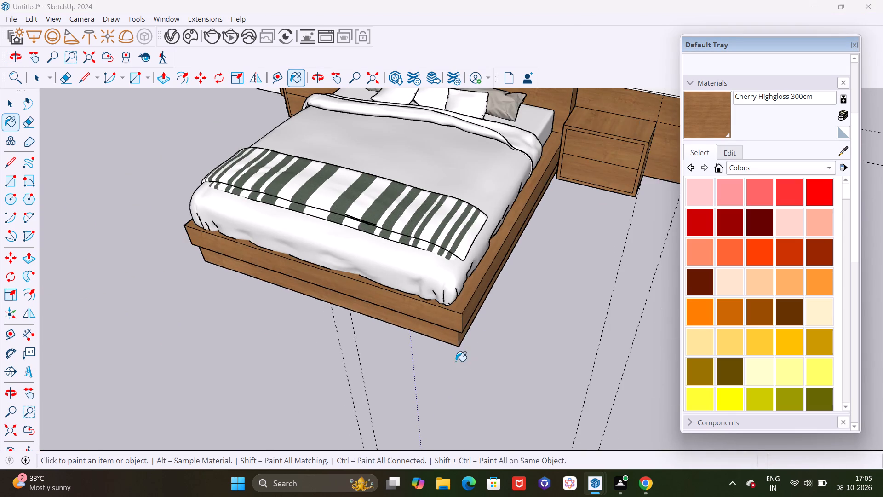
middle_drag(469, 364, 545, 358)
scroll(622, 60, up, 5)
scroll(558, 113, up, 17)
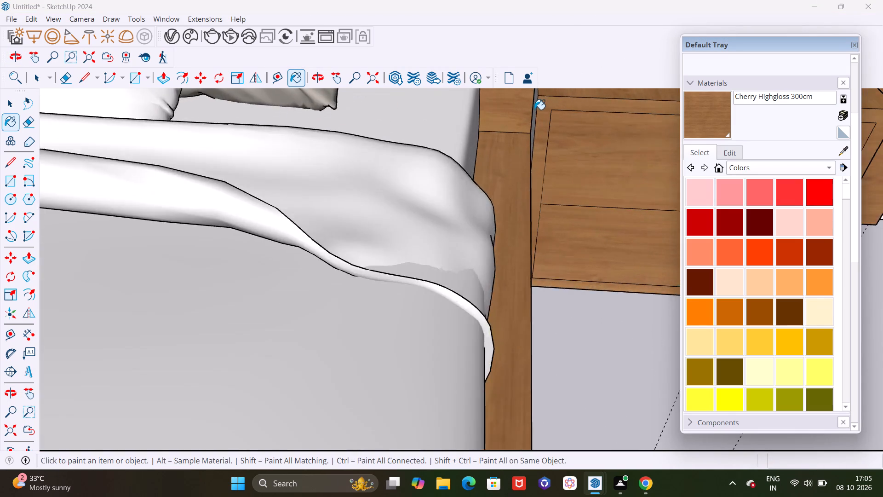
scroll(534, 110, up, 8)
click(536, 122)
scroll(489, 191, down, 12)
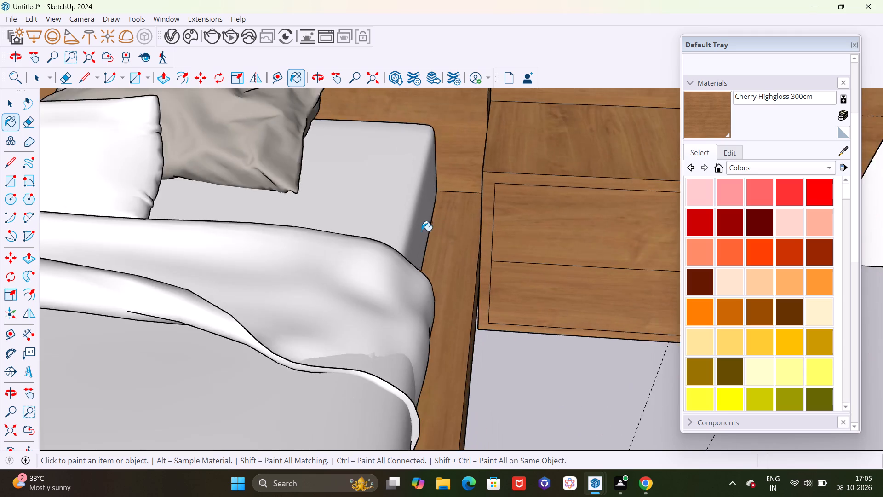
scroll(422, 231, down, 20)
scroll(654, 122, up, 18)
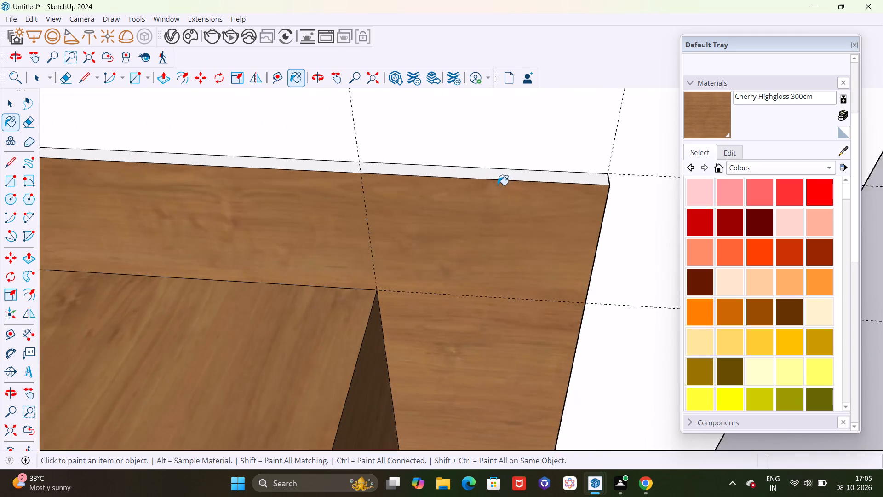
scroll(498, 185, up, 6)
click(510, 170)
scroll(543, 185, down, 18)
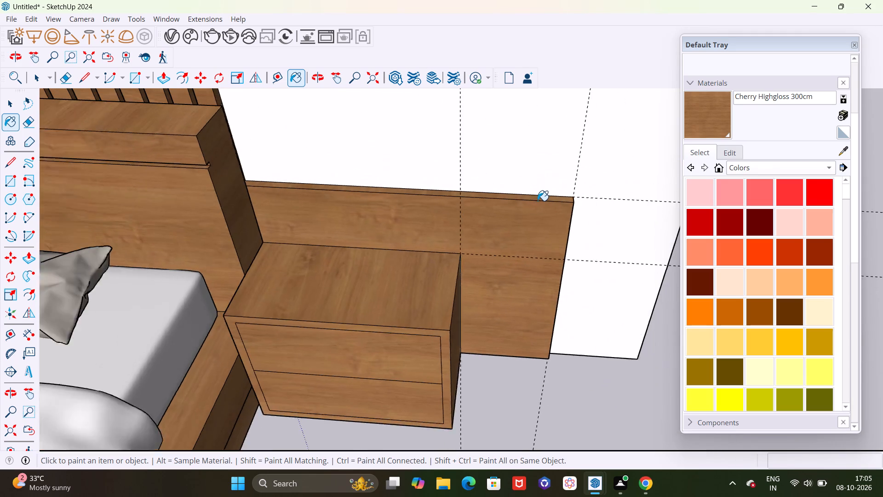
Examine the painted bedside units and low wall panels on both sides of the bed.
scroll(538, 201, down, 2)
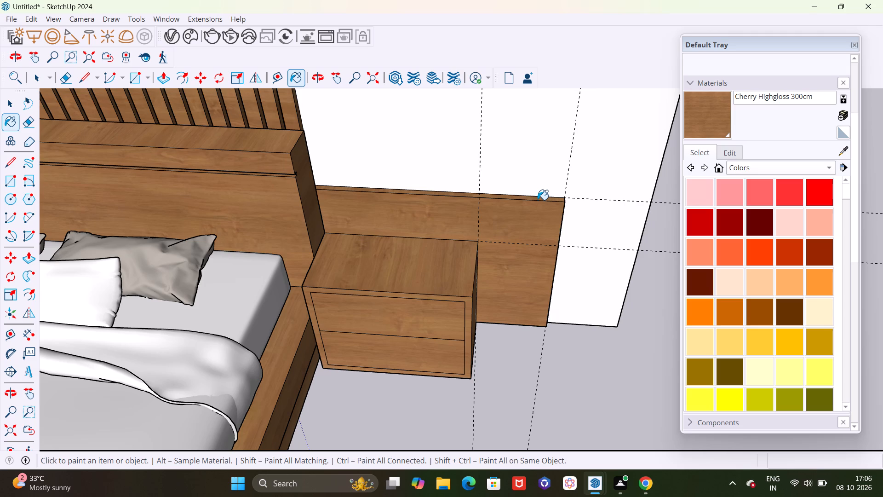
scroll(545, 222, down, 5)
middle_drag(583, 372, 696, 303)
scroll(571, 287, down, 6)
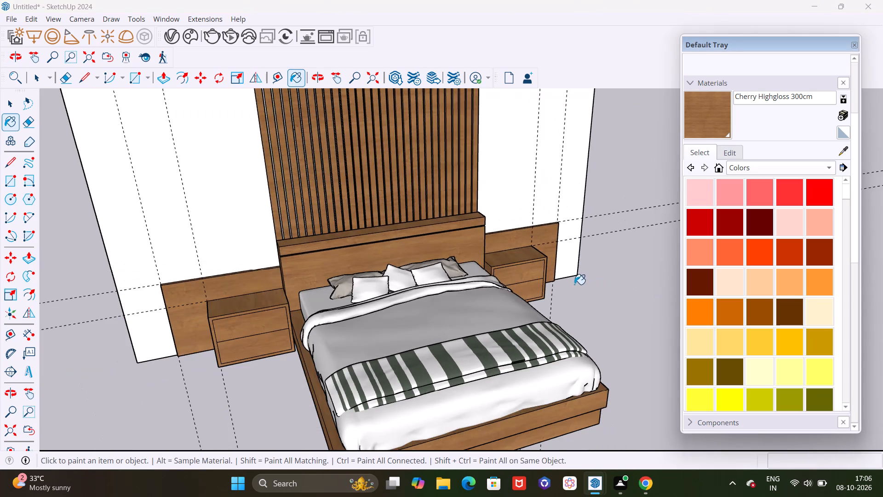
key(space)
scroll(573, 266, down, 10)
middle_drag(535, 377, 482, 300)
scroll(484, 288, up, 5)
scroll(360, 222, down, 5)
scroll(560, 333, up, 4)
scroll(554, 289, up, 5)
scroll(527, 231, up, 4)
scroll(534, 248, down, 2)
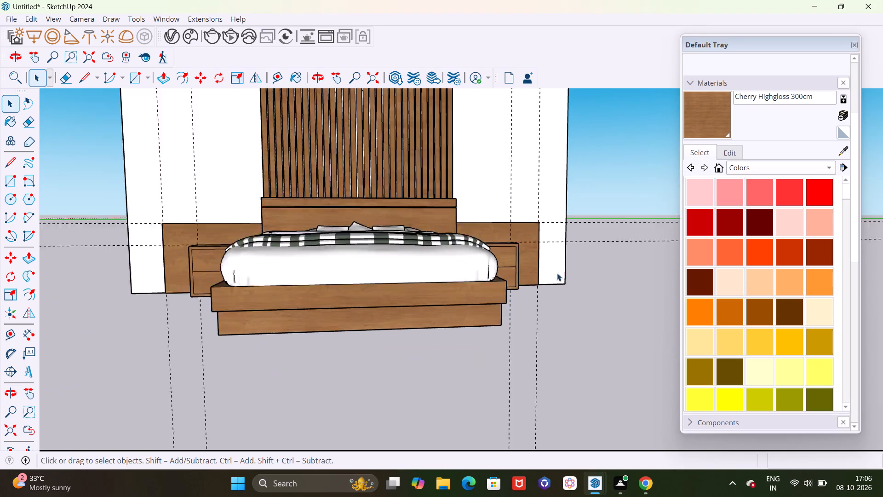
Delete all construction guides from the model.
scroll(557, 273, down, 7)
middle_drag(557, 248, 520, 242)
scroll(466, 276, down, 4)
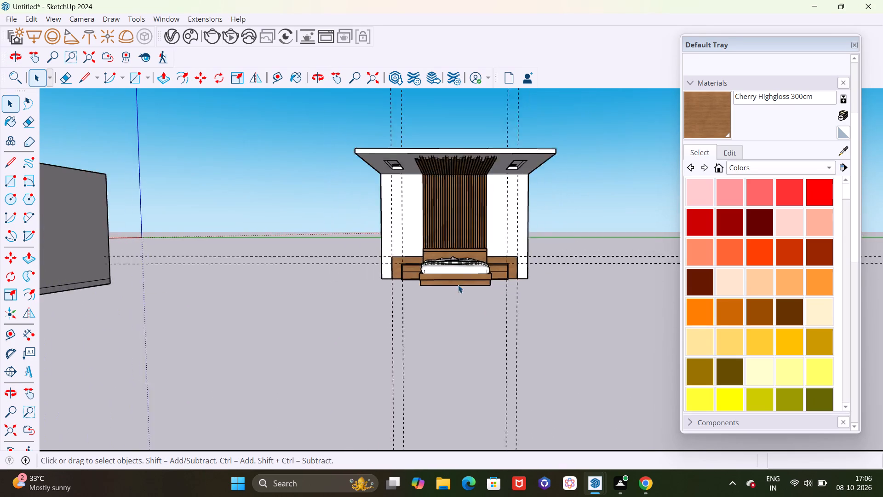
scroll(458, 285, down, 7)
middle_drag(463, 325, 476, 367)
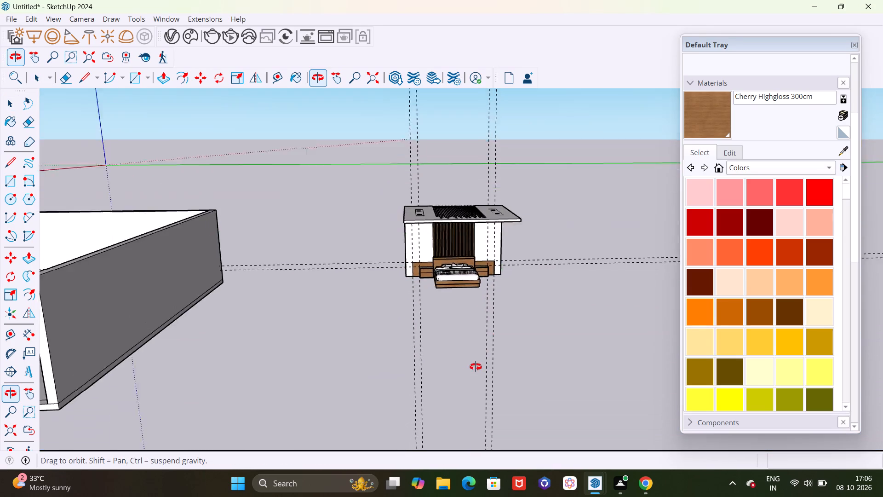
middle_drag(476, 367, 462, 340)
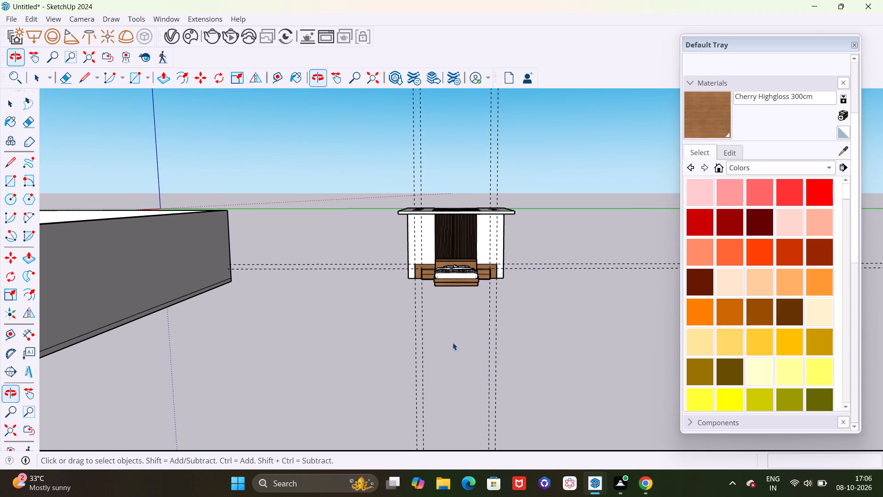
key(space)
click(597, 351)
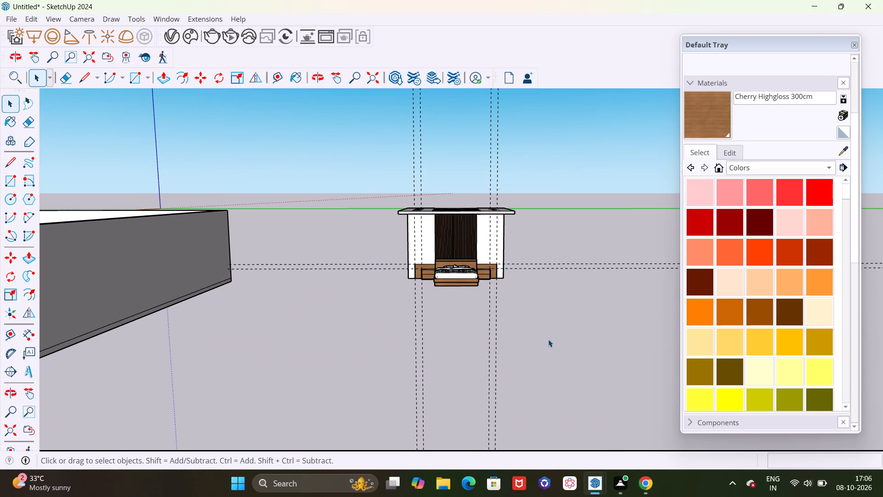
click(32, 17)
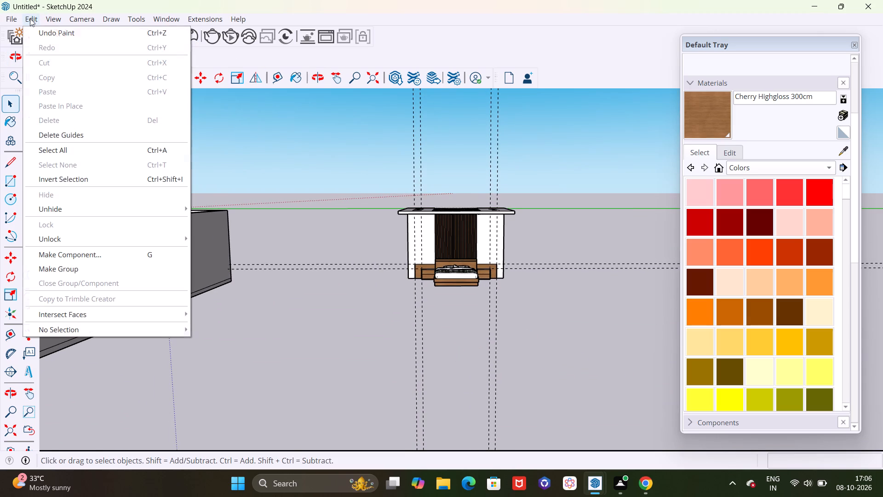
click(58, 133)
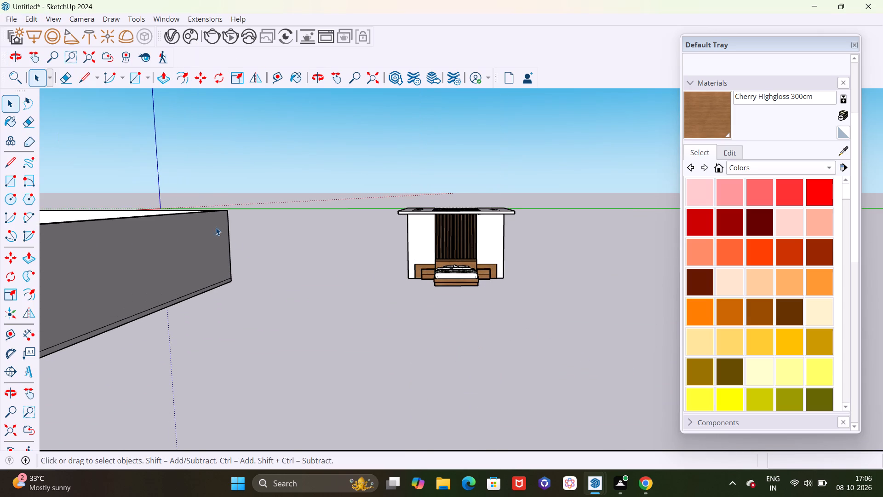
Examine the bedroom feature wall, slatted ceiling, recessed lights and left bedside unit from below and from the front.
scroll(373, 243, up, 5)
scroll(395, 330, up, 2)
middle_drag(412, 278, 386, 161)
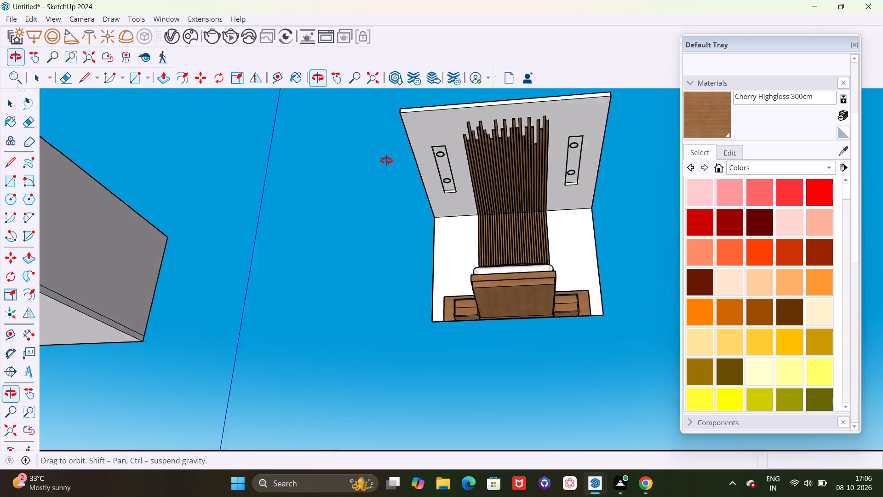
middle_drag(386, 161, 401, 206)
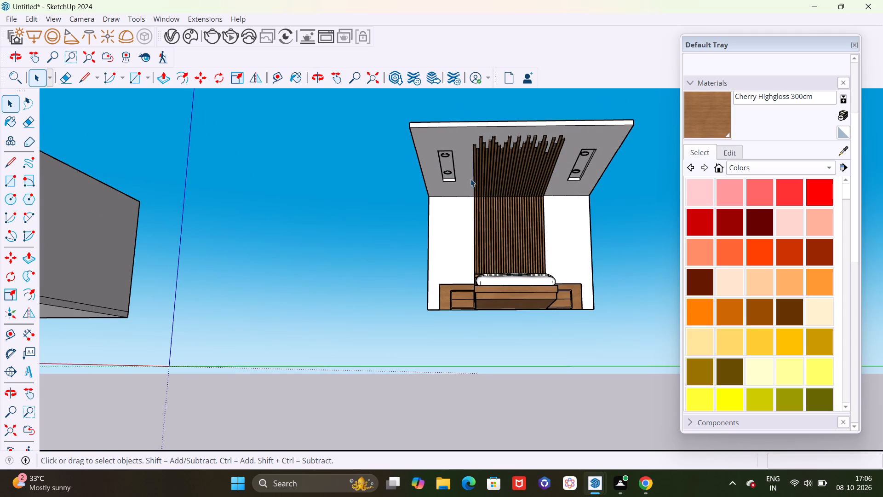
scroll(481, 182, up, 4)
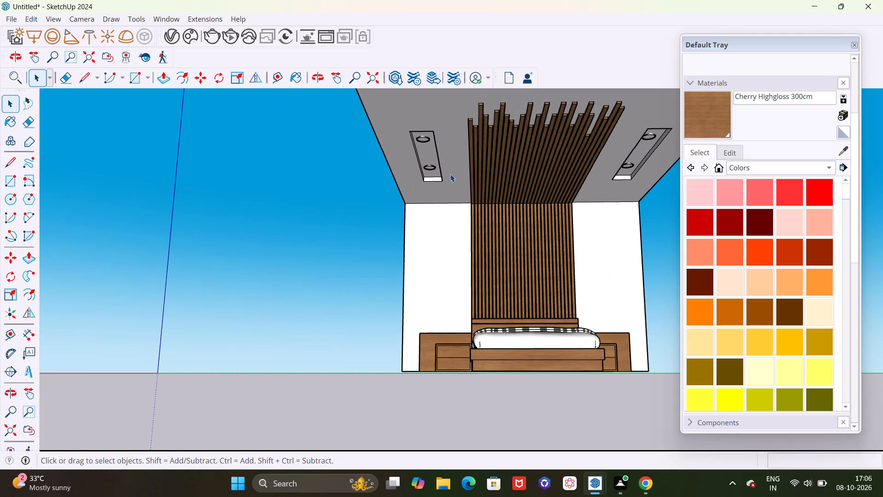
scroll(412, 177, down, 4)
middle_drag(396, 190, 420, 302)
scroll(430, 302, up, 6)
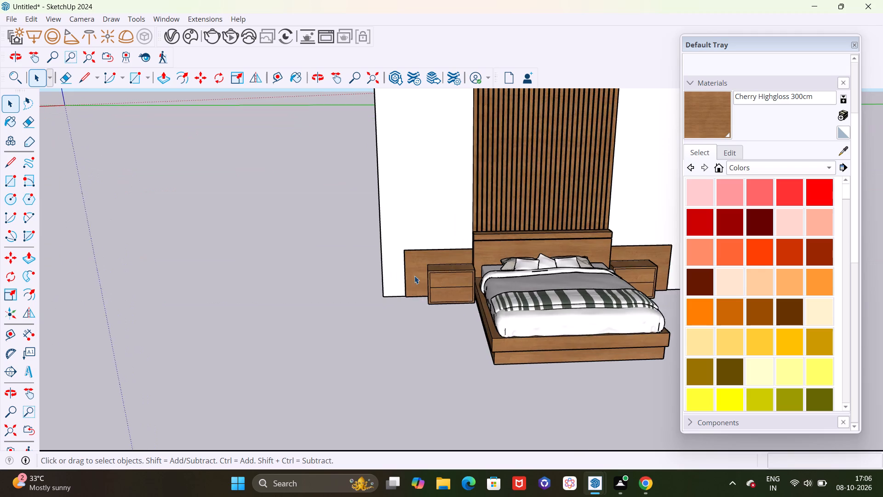
scroll(414, 274, up, 5)
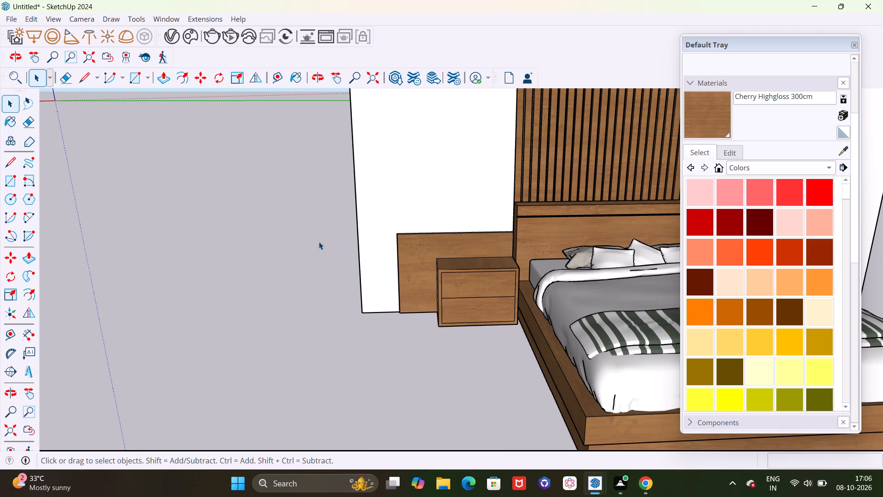
scroll(287, 242, down, 5)
scroll(237, 235, down, 2)
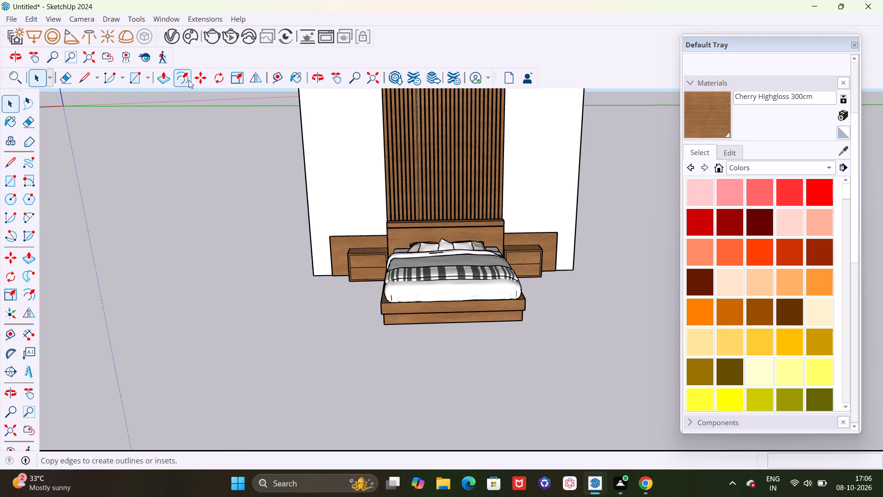
Pick the V-Ray Emissive material and paint the outer end face of the low panel left of the bed with it.
click(174, 39)
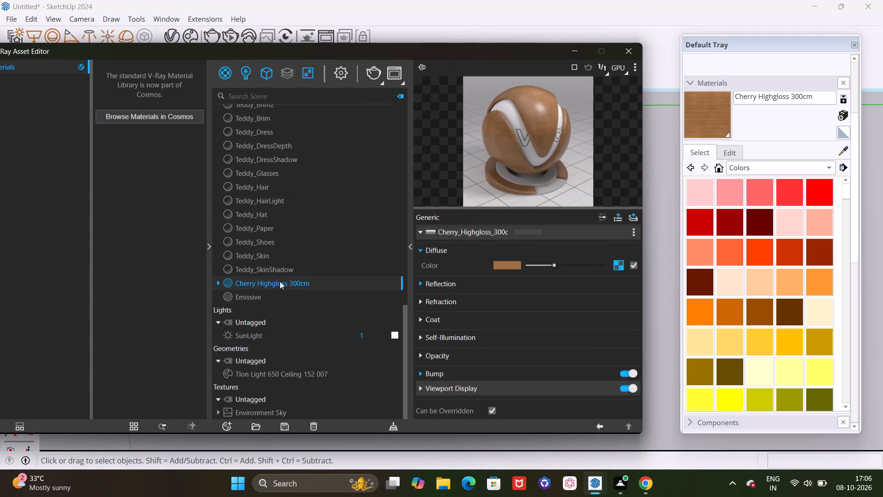
click(273, 299)
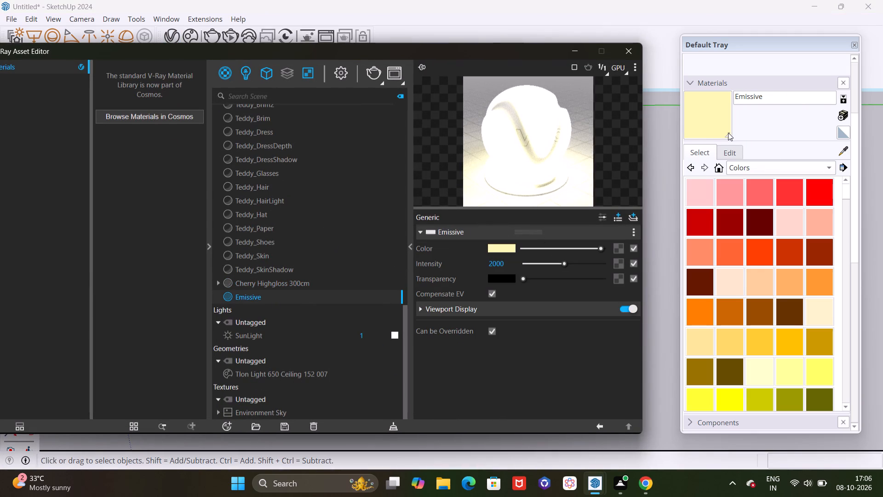
click(713, 122)
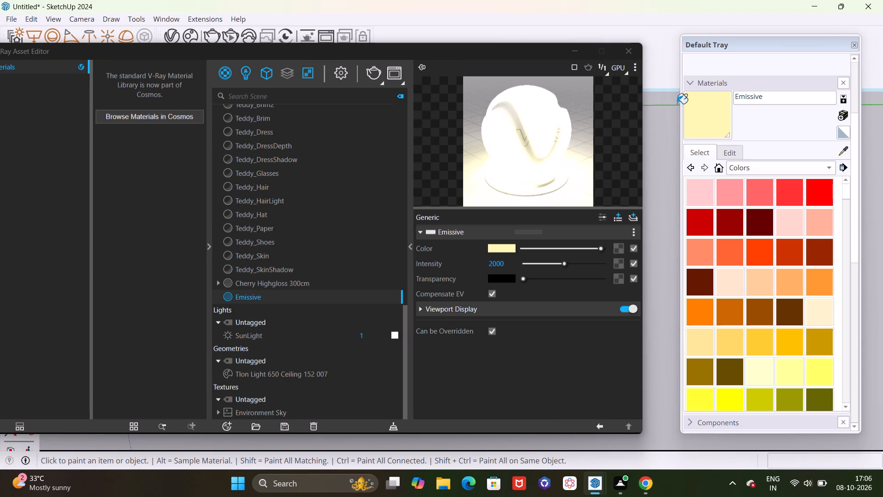
click(571, 52)
click(697, 127)
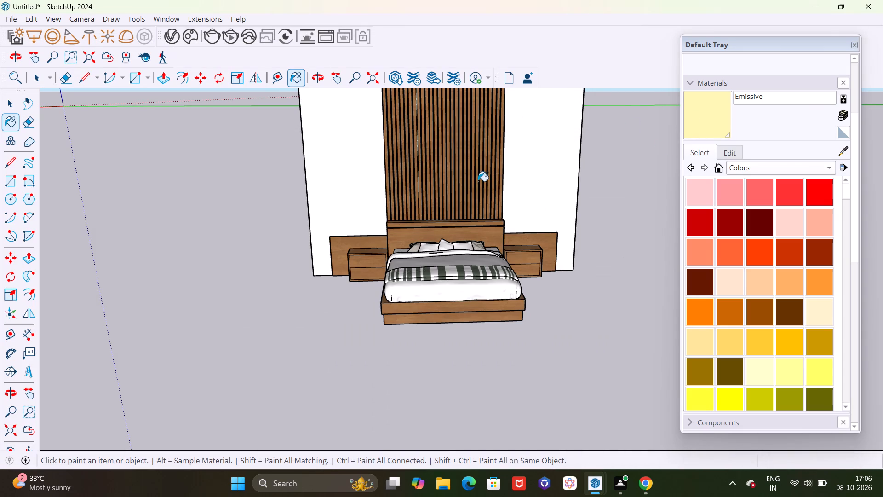
scroll(419, 193, up, 4)
scroll(358, 260, up, 4)
middle_drag(300, 321, 432, 310)
scroll(418, 315, up, 9)
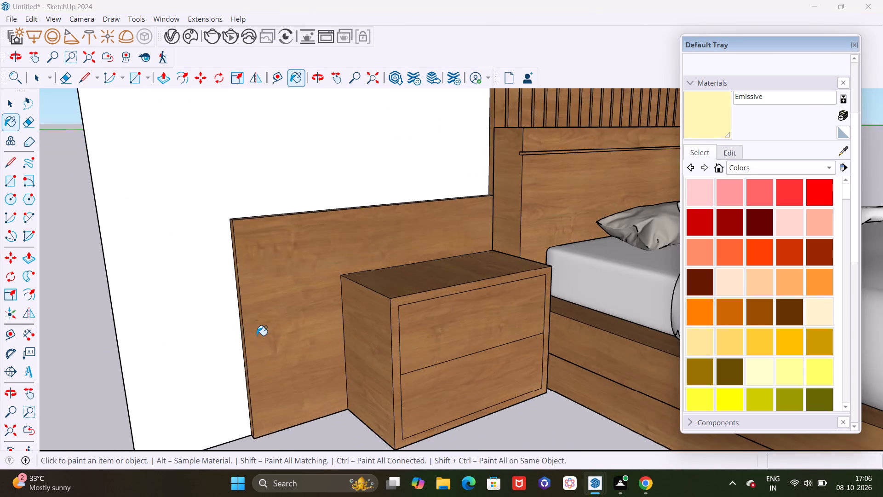
scroll(257, 335, up, 2)
middle_drag(250, 331, 324, 325)
scroll(319, 326, up, 7)
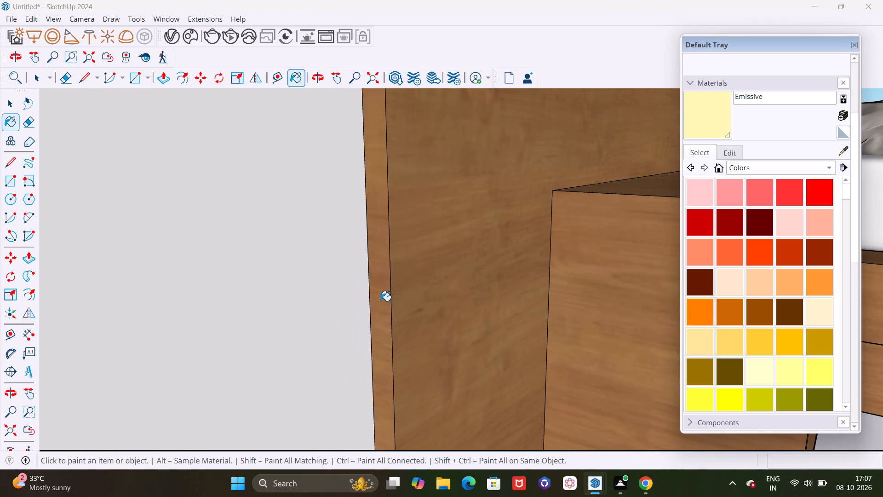
click(380, 301)
Paint the top edge of the low panel left of the bed with Emissive.
scroll(384, 296, down, 18)
middle_drag(415, 257, 415, 308)
scroll(415, 307, up, 3)
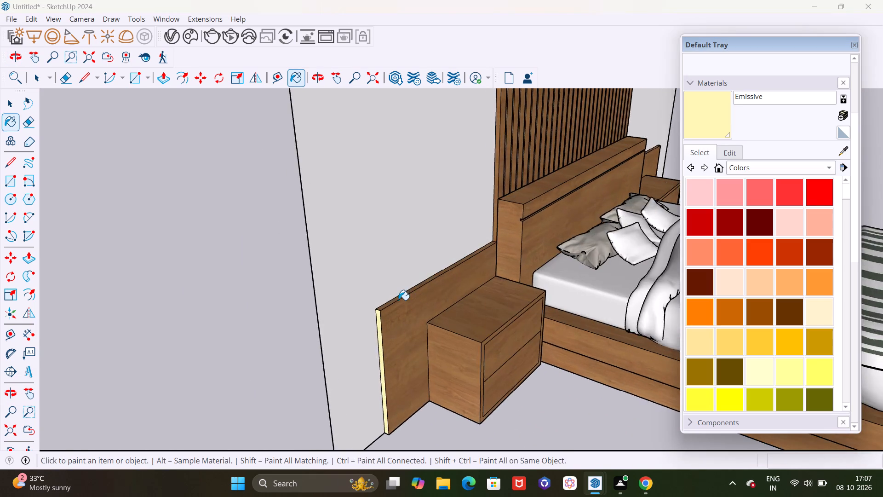
scroll(399, 300, up, 10)
click(396, 295)
scroll(378, 304, down, 4)
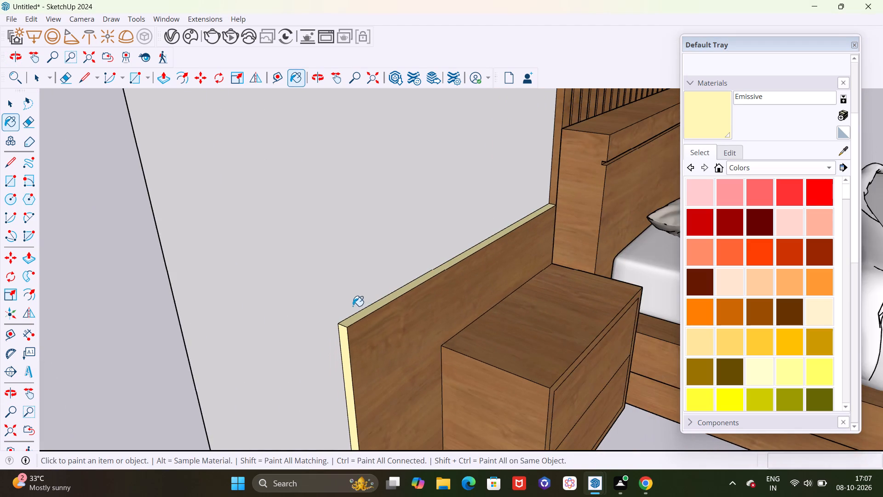
Paint the outer end face of the low panel right of the bed with Emissive.
scroll(353, 306, down, 8)
scroll(501, 163, up, 5)
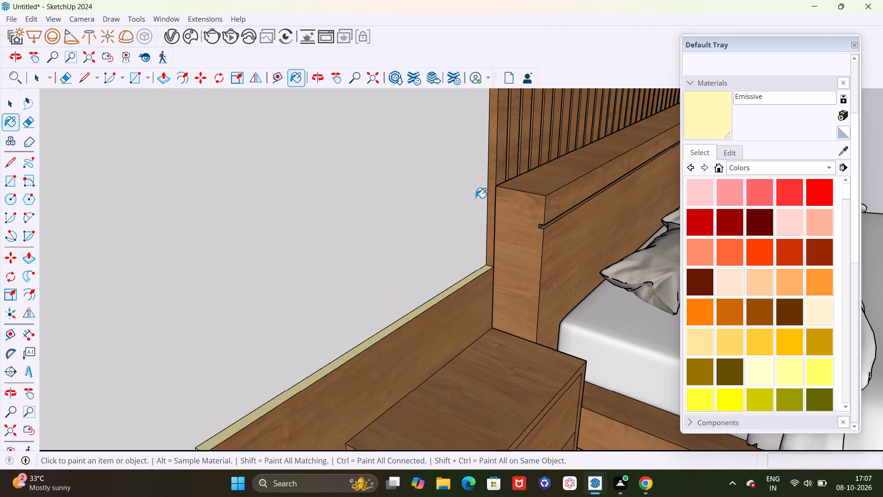
scroll(389, 253, down, 9)
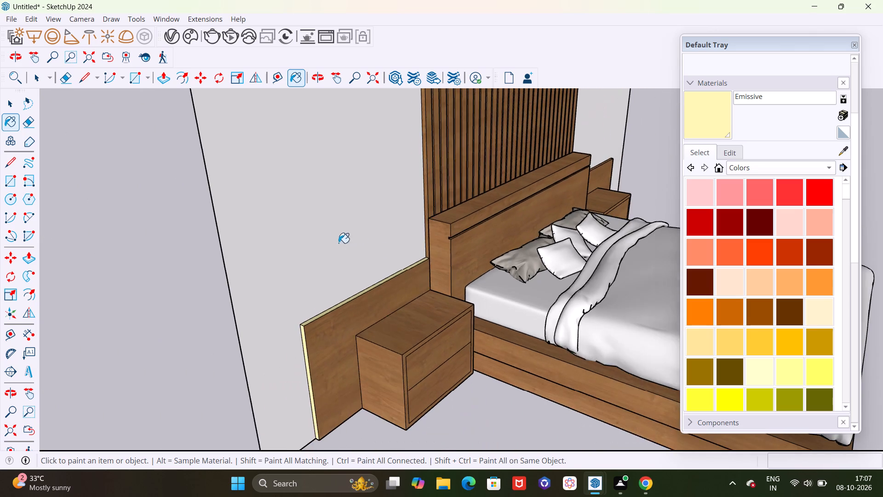
scroll(337, 243, down, 6)
scroll(295, 240, down, 11)
middle_drag(580, 325, 426, 276)
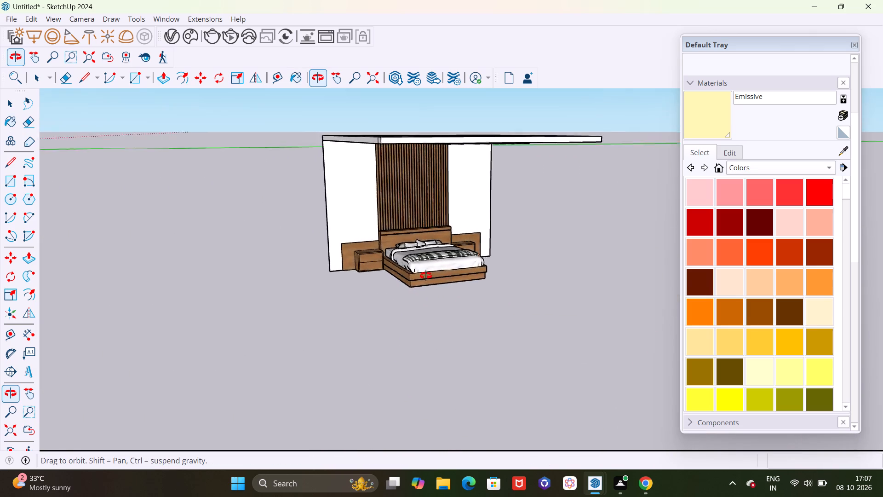
middle_drag(426, 276, 369, 275)
scroll(760, 249, up, 20)
scroll(760, 249, up, 9)
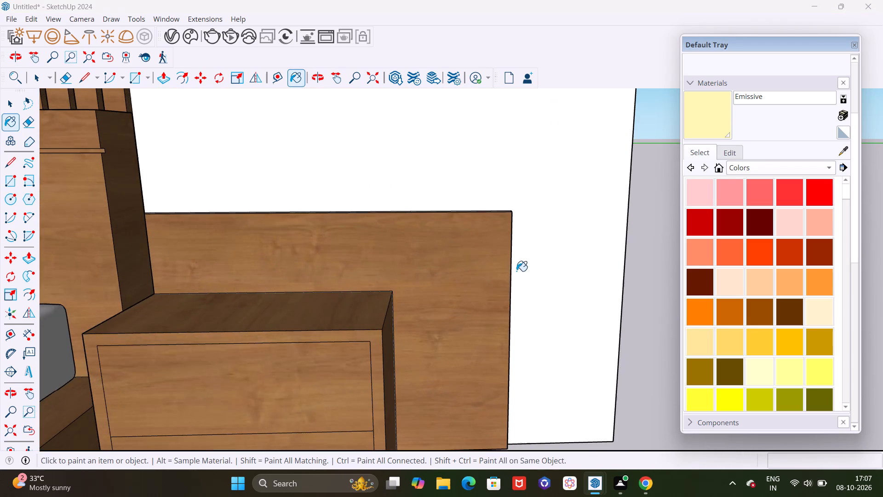
middle_drag(519, 276, 375, 292)
scroll(587, 294, up, 6)
scroll(498, 262, up, 4)
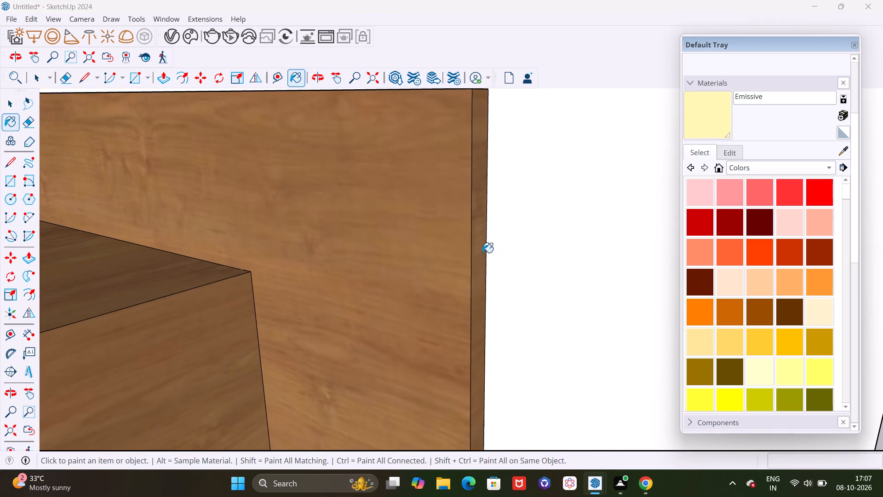
click(482, 253)
Paint the top edge of the low panel right of the bed with Emissive.
scroll(492, 251, down, 14)
middle_drag(461, 238, 454, 266)
scroll(451, 228, up, 6)
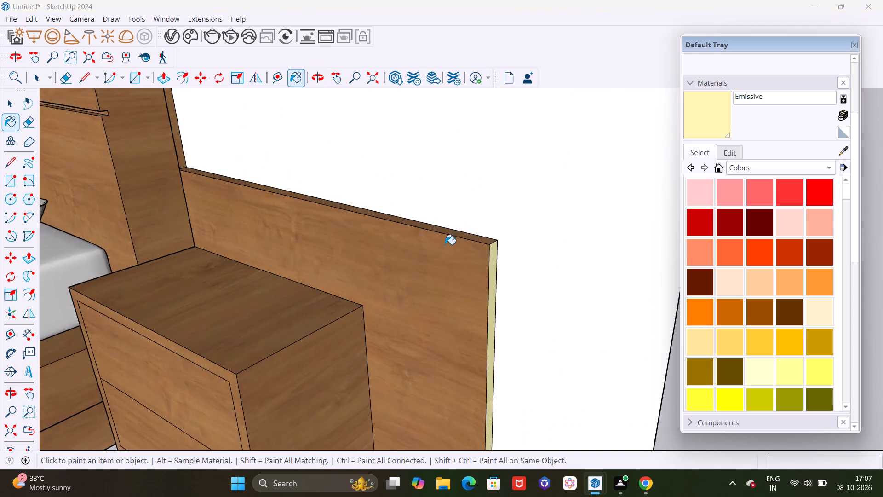
scroll(445, 244, up, 5)
click(466, 226)
scroll(537, 270, down, 12)
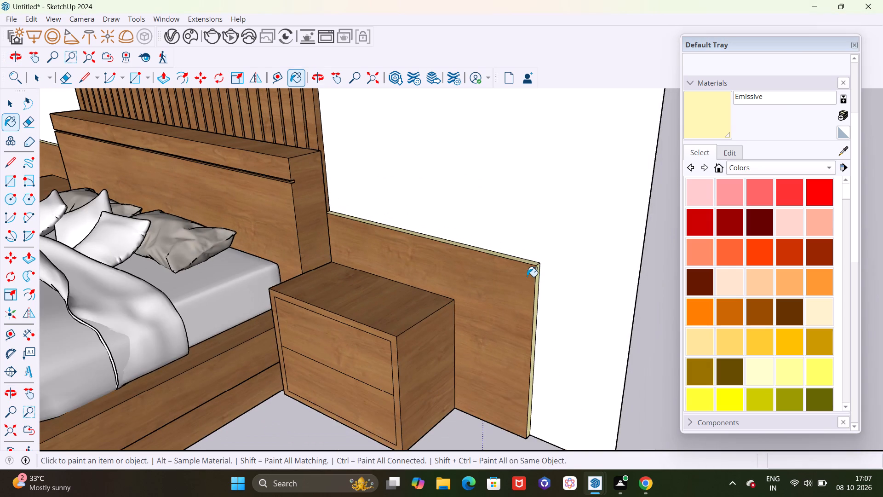
Paint the right side edge of the slatted wall panel above the headboard with Emissive.
scroll(527, 277, down, 12)
middle_drag(496, 312, 530, 297)
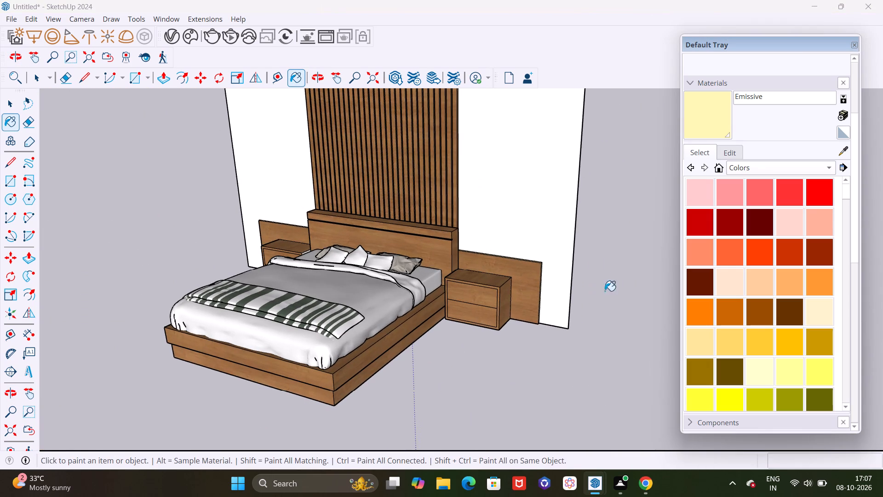
scroll(434, 212, up, 5)
scroll(471, 205, up, 17)
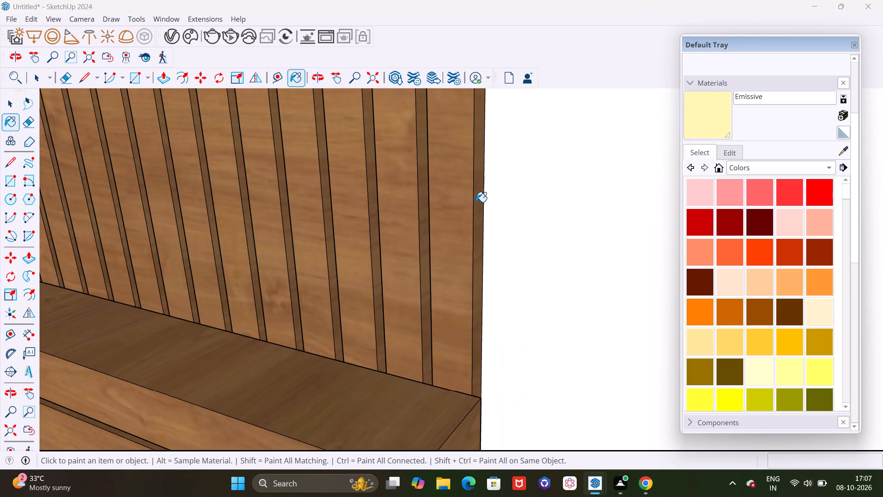
click(478, 198)
Paint the side edge of the slatted ceiling panel, on the bed's right side, with Emissive.
scroll(455, 200, down, 6)
middle_drag(513, 414, 510, 414)
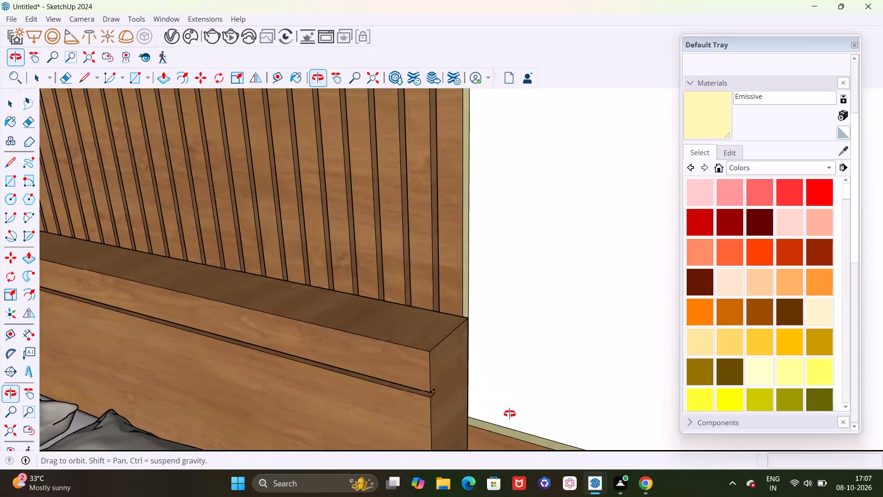
middle_drag(510, 414, 371, 394)
scroll(374, 365, up, 4)
scroll(383, 355, down, 20)
scroll(383, 355, down, 3)
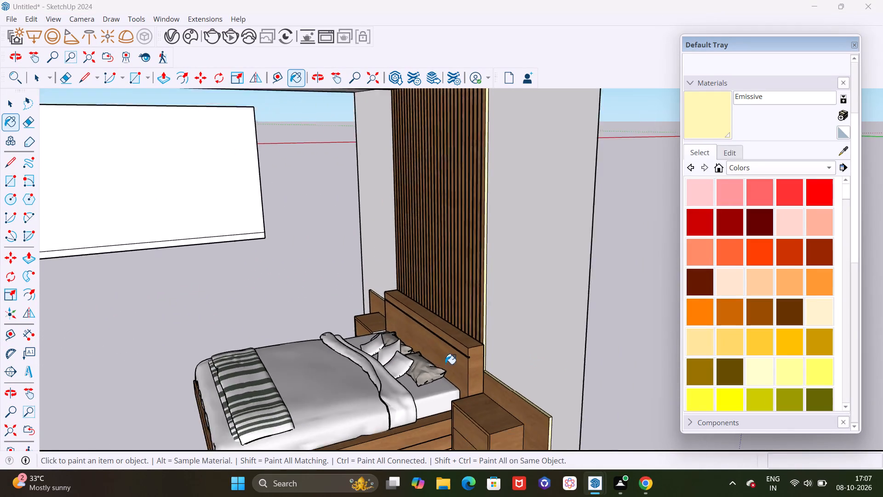
scroll(445, 364, down, 9)
middle_drag(425, 368, 437, 263)
scroll(438, 199, up, 10)
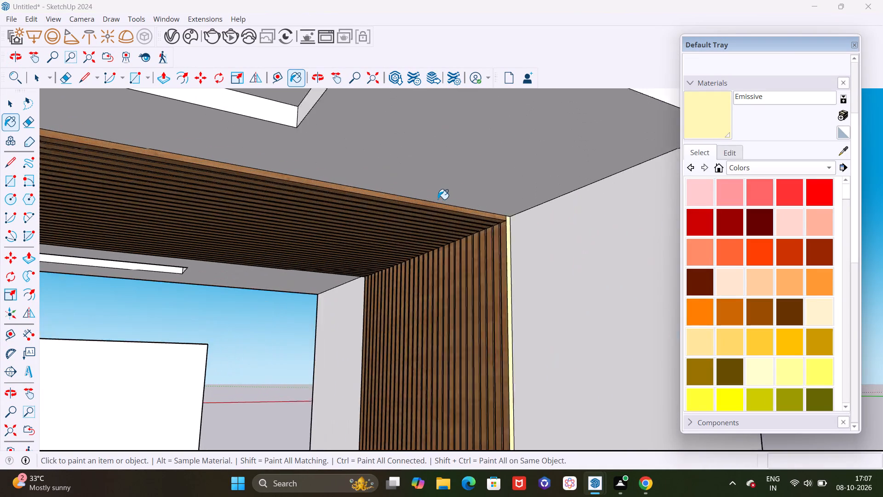
scroll(438, 199, up, 14)
scroll(431, 213, down, 2)
scroll(429, 216, up, 5)
click(435, 208)
scroll(458, 207, down, 4)
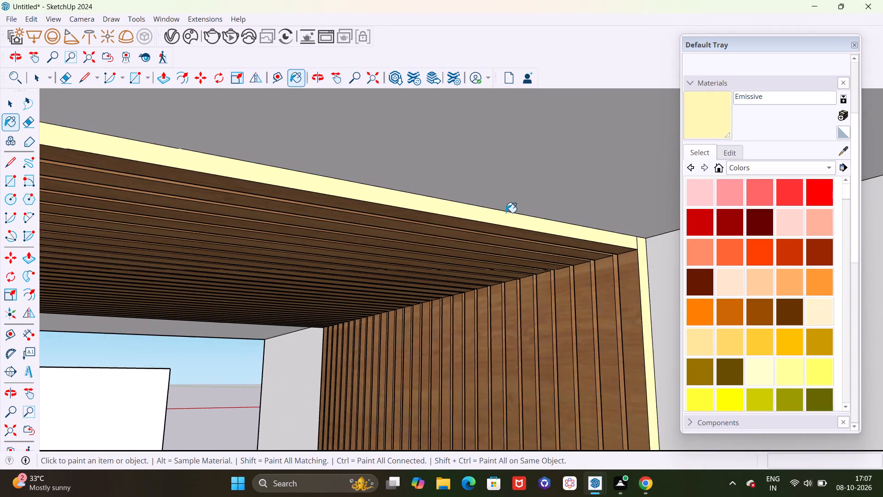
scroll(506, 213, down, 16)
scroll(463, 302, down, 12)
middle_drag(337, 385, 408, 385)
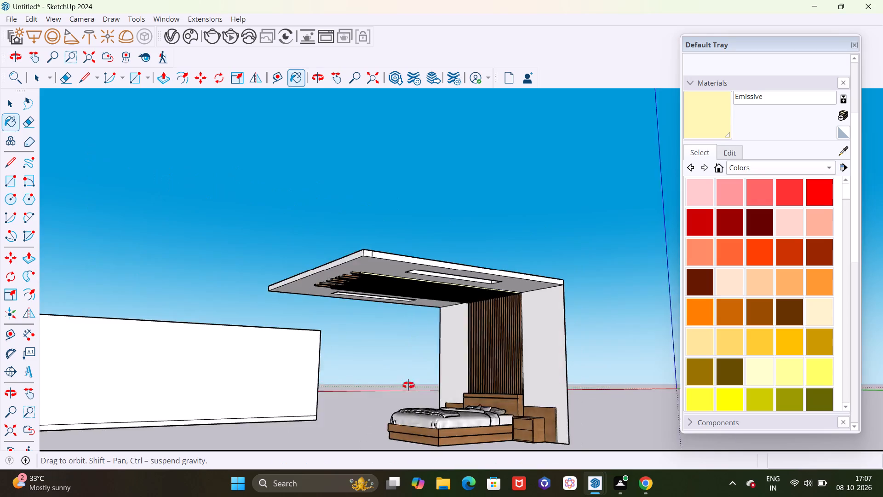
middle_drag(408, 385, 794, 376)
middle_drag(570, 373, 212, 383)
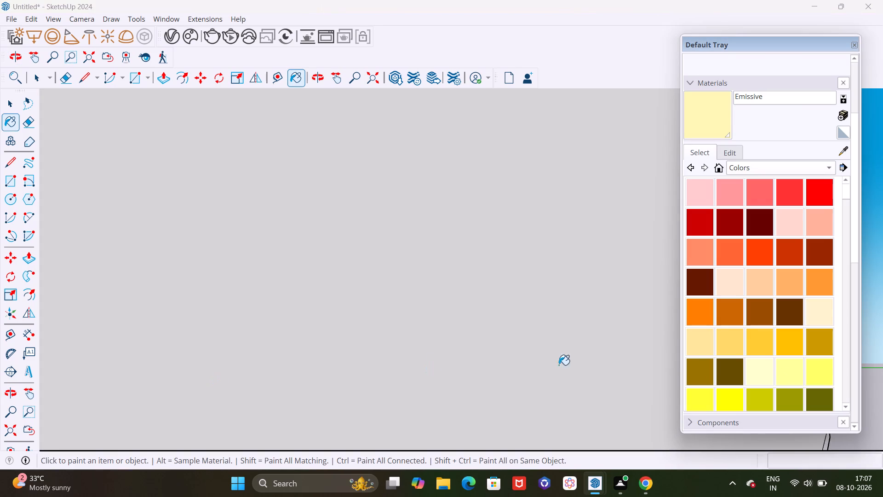
Paint the left side edge of the slatted wall panel above the headboard with Emissive.
scroll(559, 365, down, 9)
click(371, 83)
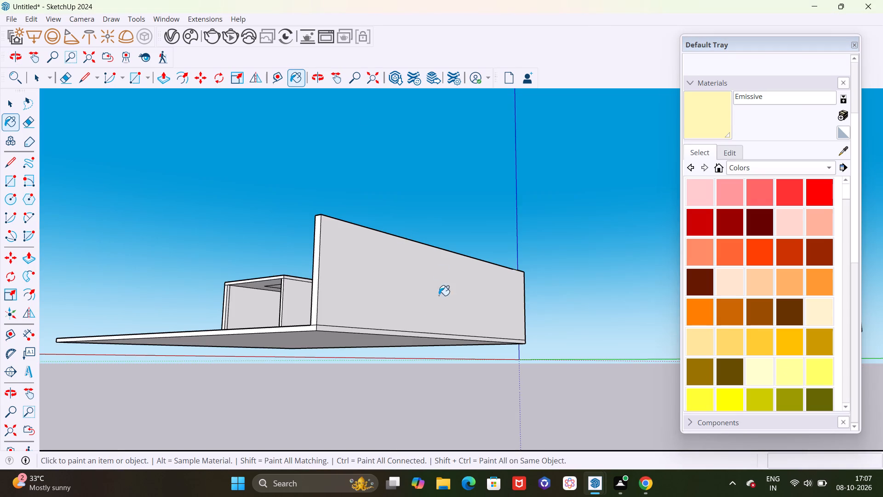
scroll(391, 324, down, 10)
scroll(561, 329, up, 11)
middle_drag(494, 324, 549, 332)
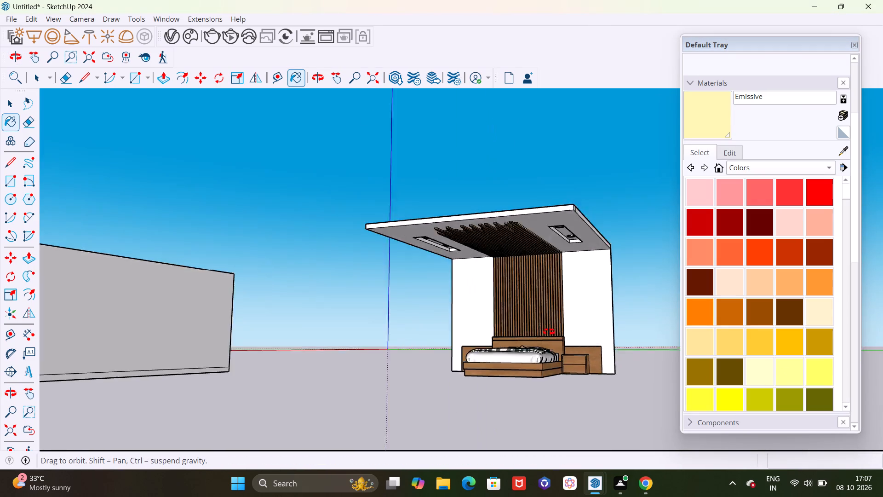
middle_drag(549, 332, 711, 348)
scroll(400, 267, up, 14)
middle_drag(448, 292, 452, 294)
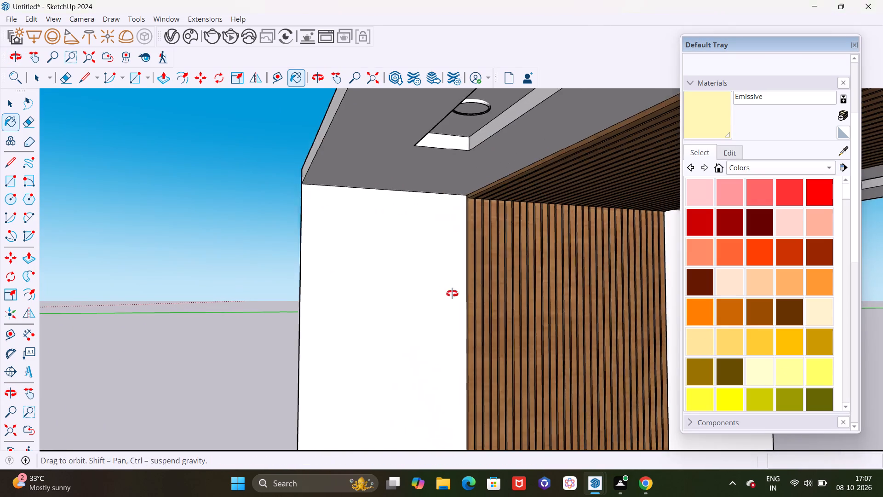
middle_drag(452, 294, 494, 294)
scroll(476, 267, up, 16)
click(474, 249)
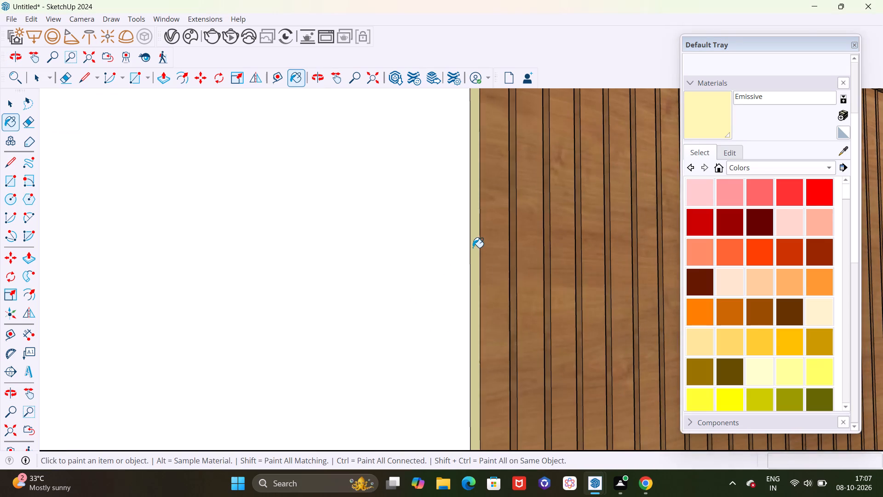
Paint the side edge of the slatted ceiling panel, on the bed's left side, with Emissive.
scroll(470, 248, down, 20)
scroll(470, 248, down, 6)
middle_drag(464, 283, 517, 293)
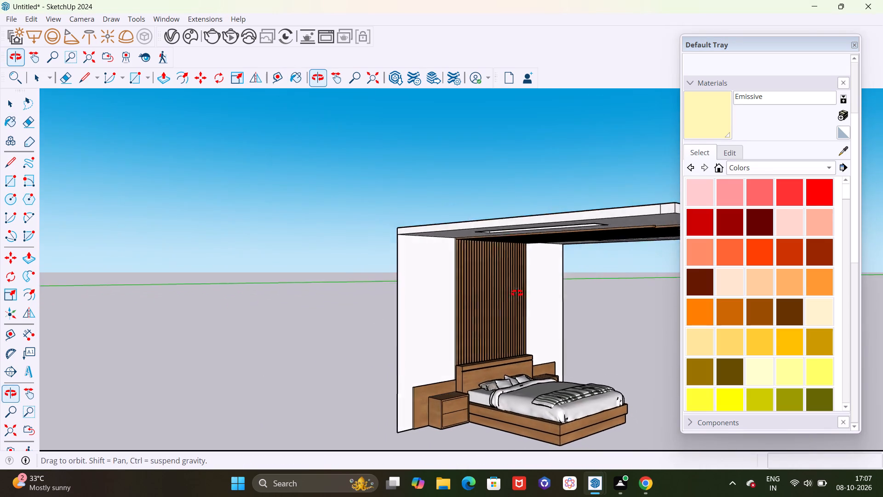
middle_drag(517, 293, 533, 298)
scroll(432, 369, up, 12)
scroll(418, 410, down, 8)
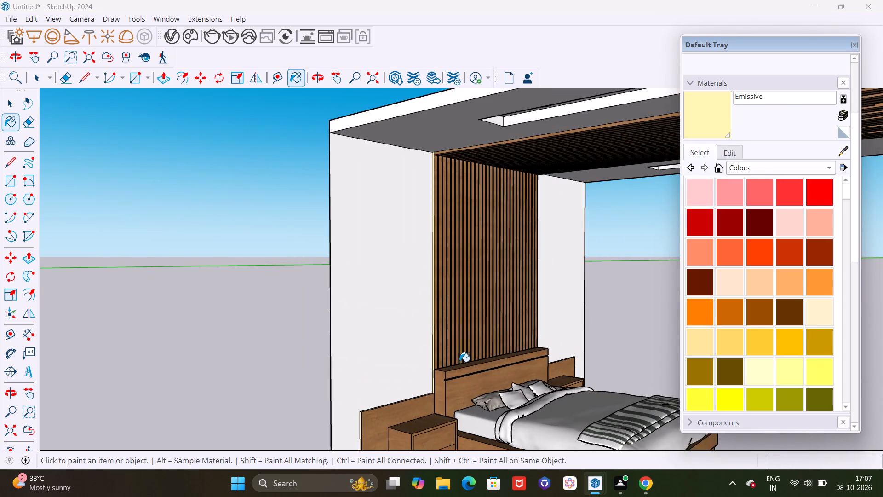
scroll(459, 362, down, 3)
scroll(556, 213, up, 5)
scroll(569, 186, up, 20)
scroll(569, 186, up, 1)
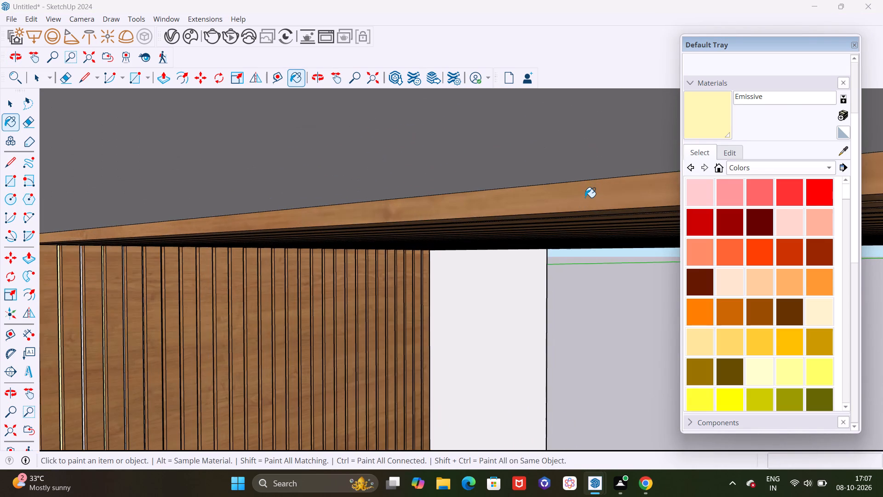
click(585, 197)
Examine the bed, slatted wall and ceiling feature from the front and side to check its overall appearance.
scroll(406, 228, down, 6)
scroll(310, 266, down, 11)
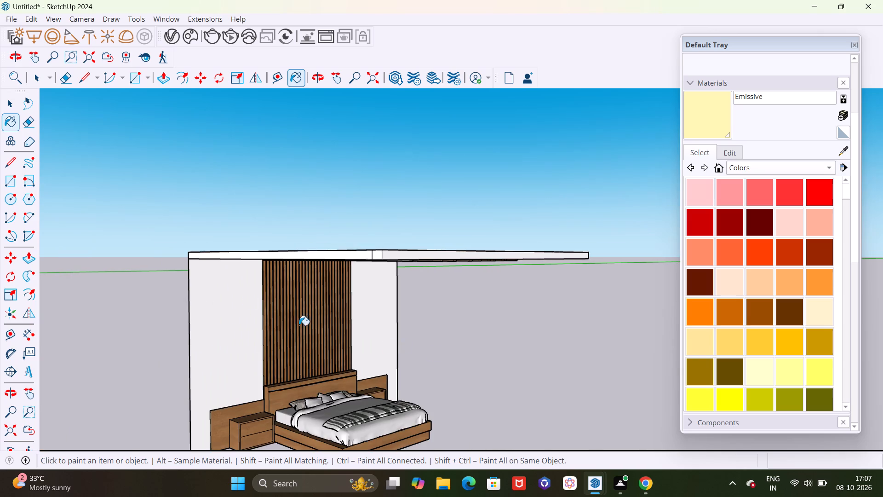
scroll(235, 292, up, 18)
scroll(287, 281, down, 12)
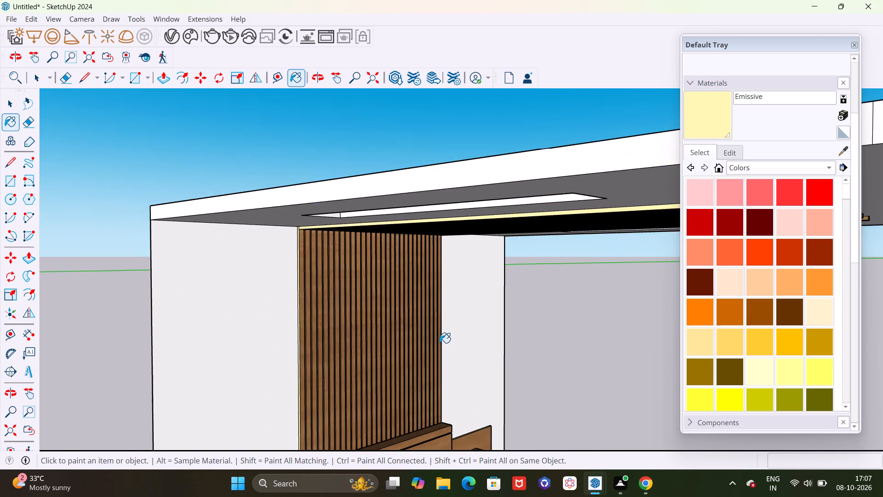
middle_drag(426, 341, 329, 304)
scroll(298, 272, down, 18)
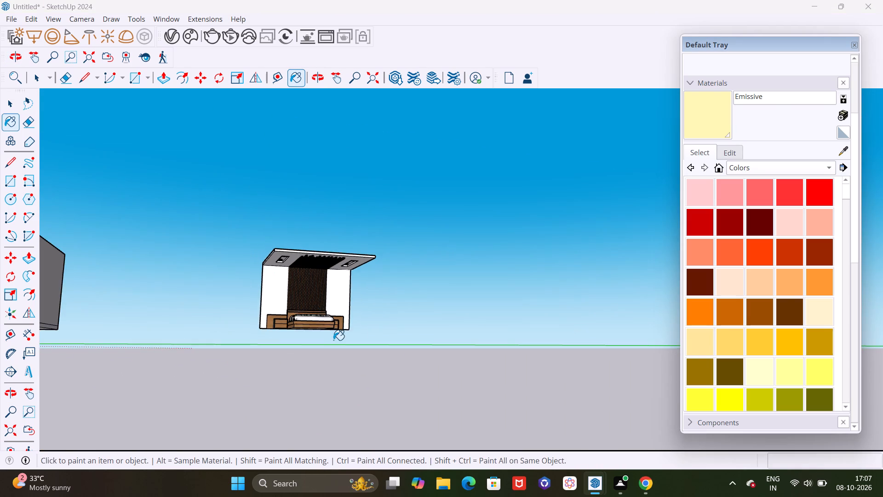
middle_drag(335, 340, 286, 342)
scroll(391, 247, up, 12)
scroll(427, 306, down, 12)
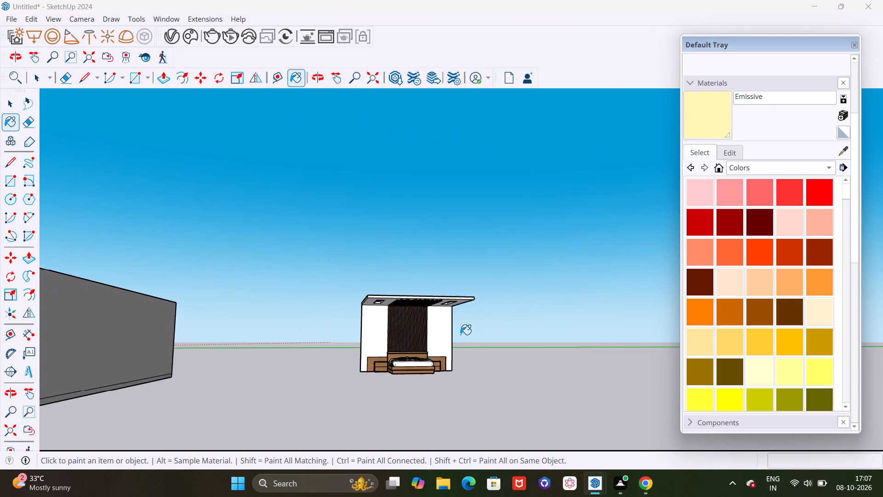
scroll(428, 340, up, 6)
scroll(353, 296, up, 5)
scroll(353, 295, down, 9)
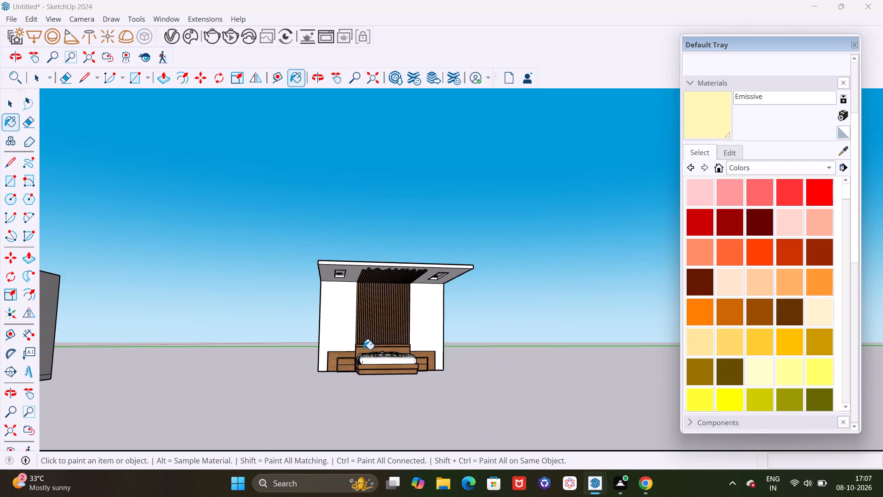
scroll(364, 354, up, 6)
scroll(360, 313, down, 17)
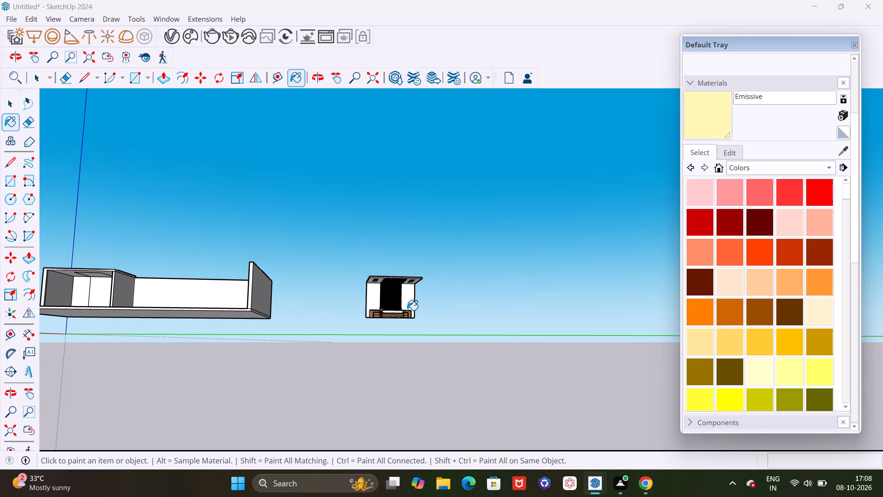
middle_drag(407, 310, 423, 337)
scroll(377, 291, up, 10)
key(space)
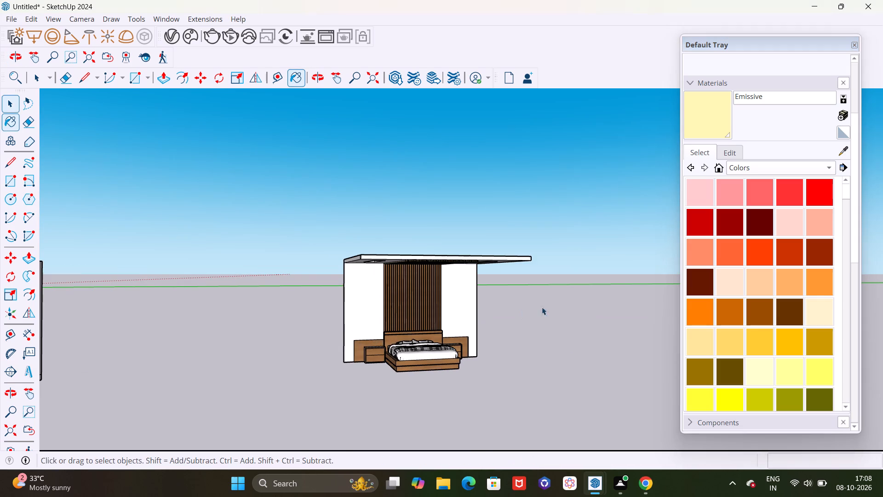
click(568, 304)
Erase the leftover panel outline lines on the back wall and ceiling inside the box-shaped room.
scroll(568, 304, down, 20)
scroll(568, 304, down, 4)
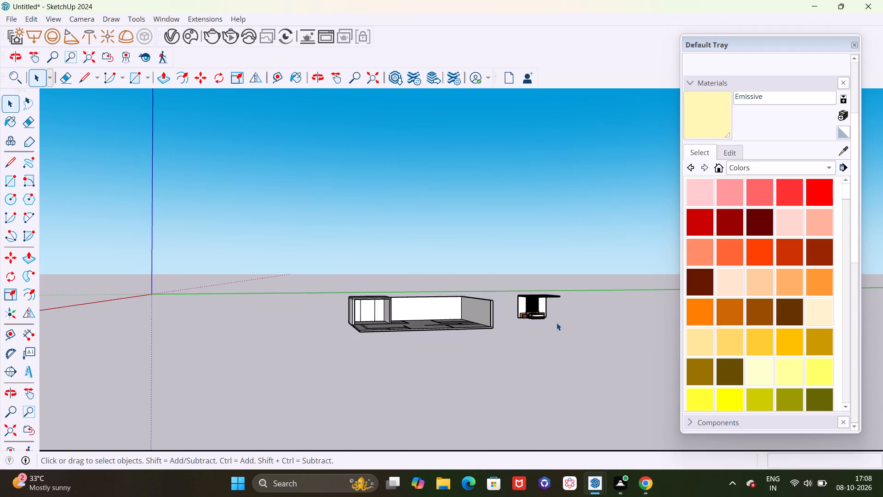
middle_drag(527, 324, 482, 340)
scroll(282, 317, up, 12)
middle_drag(441, 347, 444, 278)
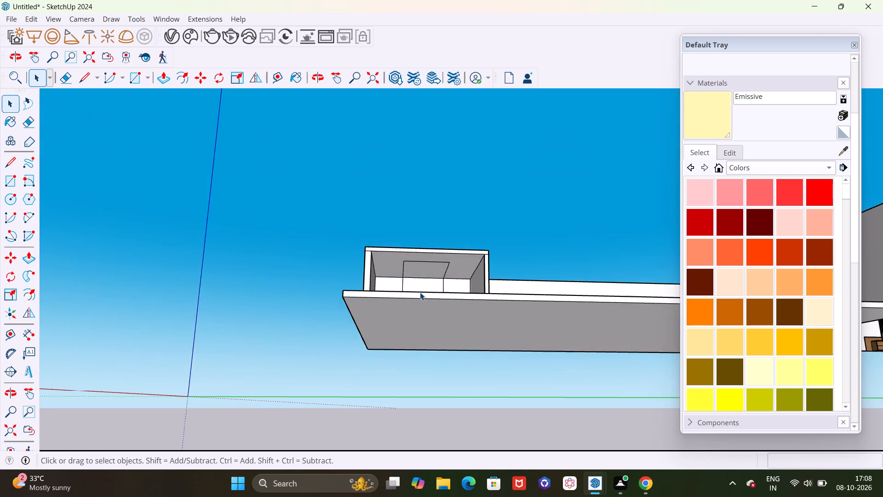
scroll(420, 292, up, 5)
middle_drag(417, 264, 408, 302)
scroll(404, 278, up, 10)
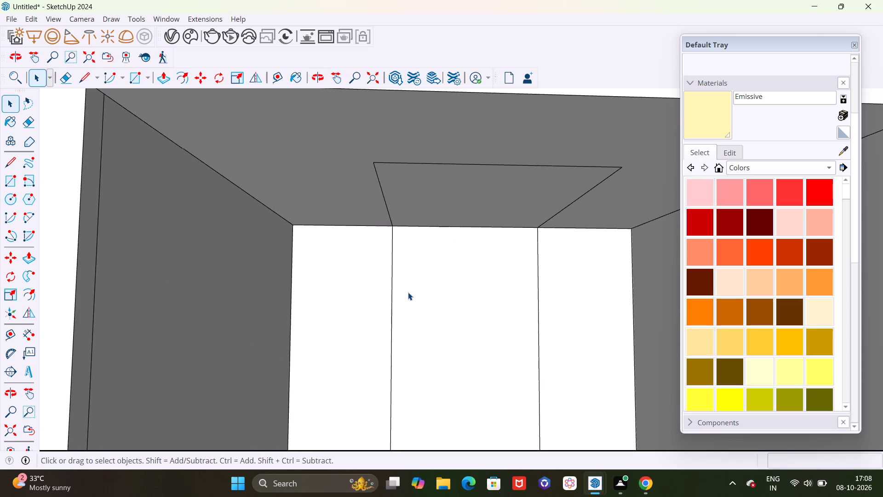
key(e)
drag(390, 314, 411, 317)
drag(549, 324, 529, 328)
drag(402, 155, 401, 176)
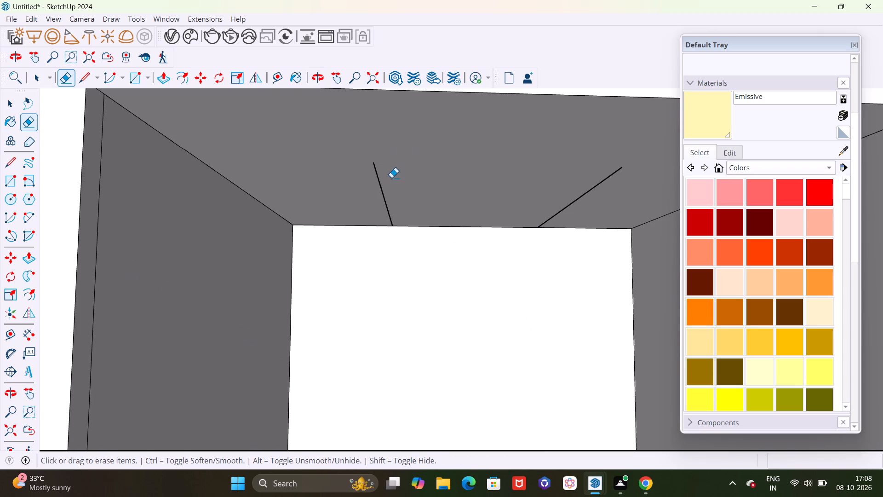
drag(387, 178, 362, 190)
drag(596, 182, 614, 196)
Erase the vertical line near the front edge on the inner face of the box room's wall beside the open floor.
scroll(567, 215, down, 11)
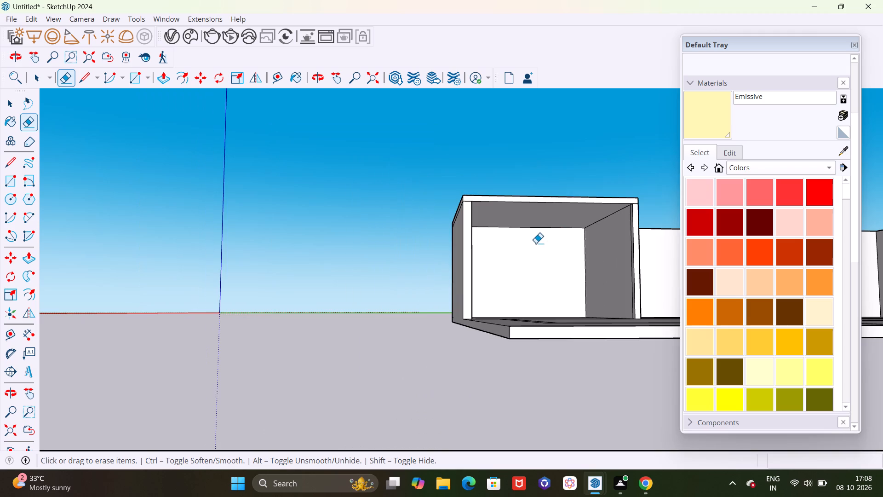
scroll(522, 265, down, 4)
middle_drag(526, 270, 529, 344)
scroll(532, 343, up, 6)
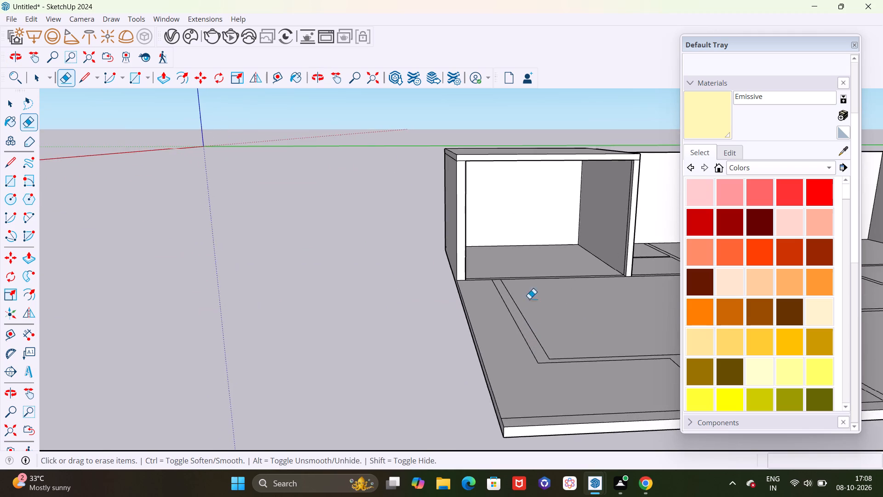
scroll(529, 226, up, 8)
scroll(494, 243, down, 8)
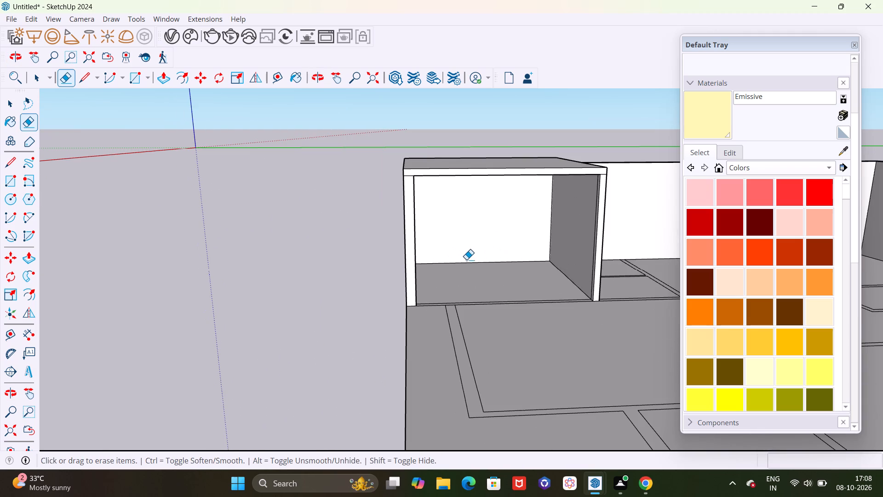
middle_drag(466, 260, 562, 259)
scroll(567, 246, up, 8)
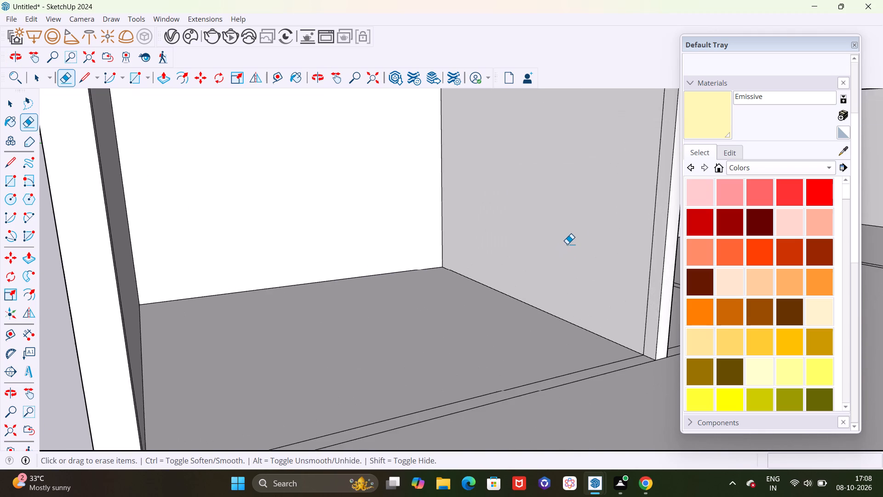
scroll(567, 244, up, 1)
scroll(563, 244, down, 6)
middle_drag(559, 244, 636, 219)
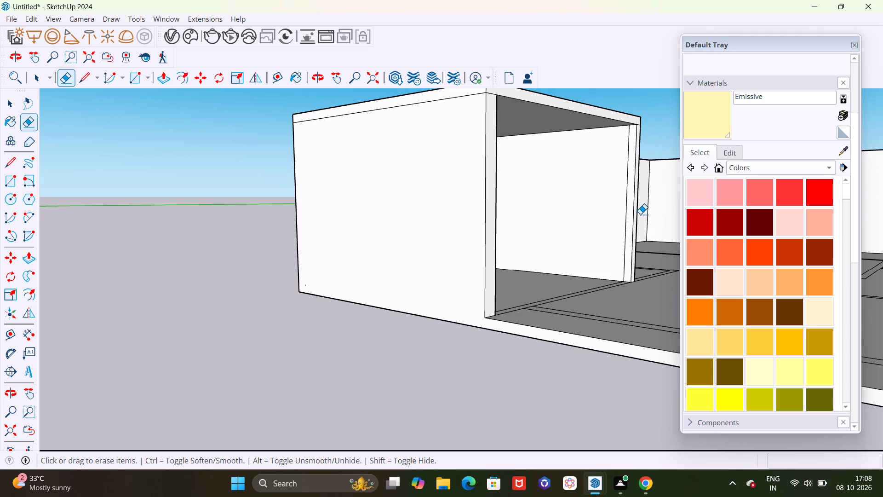
scroll(618, 214, up, 8)
key(e)
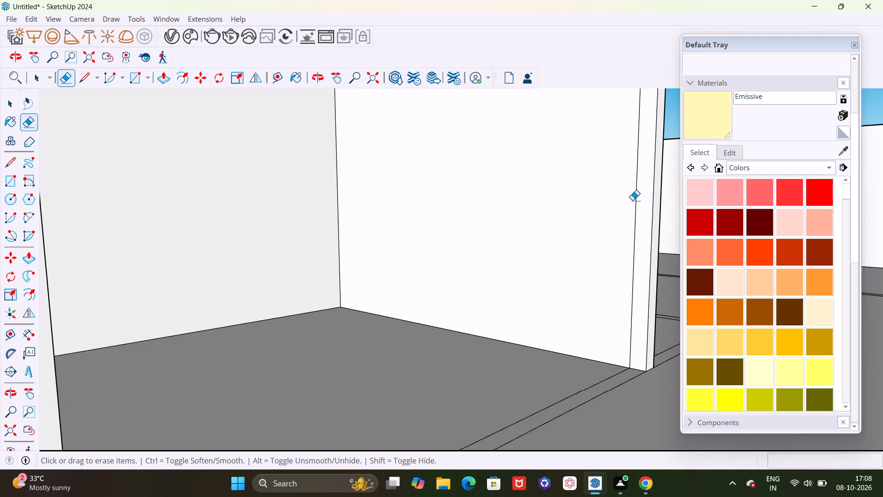
drag(636, 199, 631, 202)
Erase the vertical line near the front edge on the inner face of the box room's outer end wall.
scroll(480, 248, down, 12)
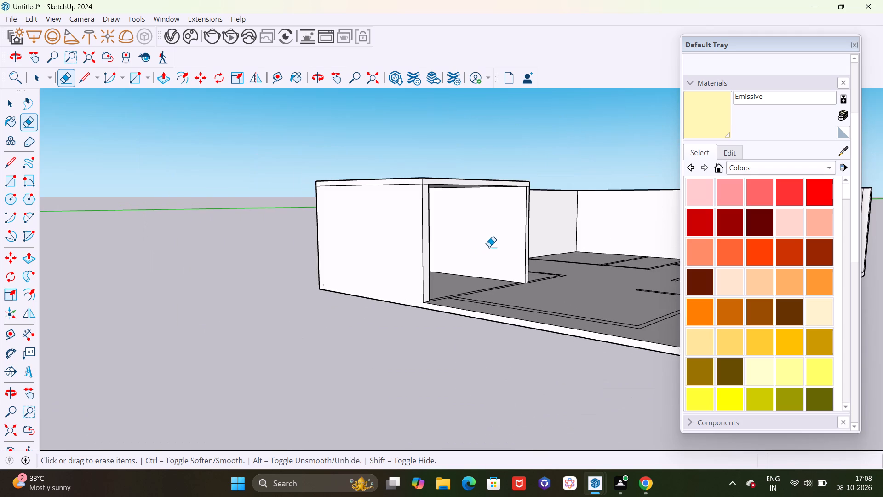
middle_drag(489, 247, 333, 269)
scroll(534, 262, down, 11)
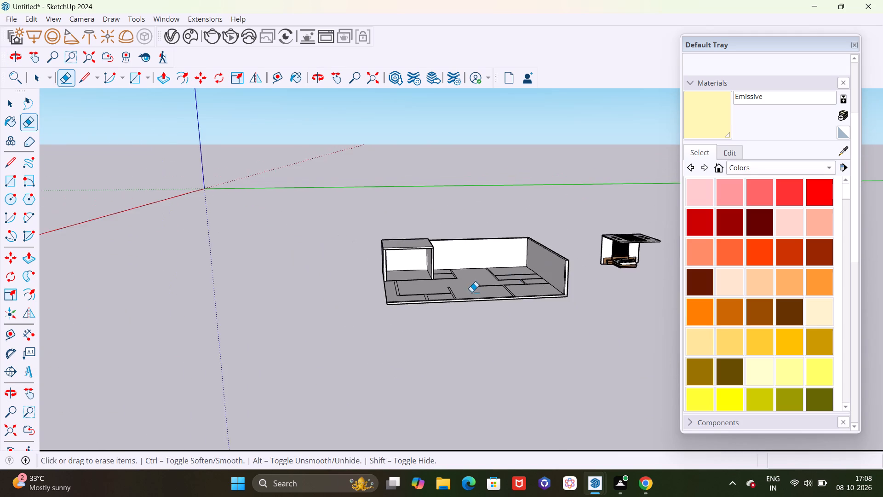
middle_drag(471, 292, 395, 298)
scroll(356, 259, up, 15)
middle_drag(426, 300, 388, 278)
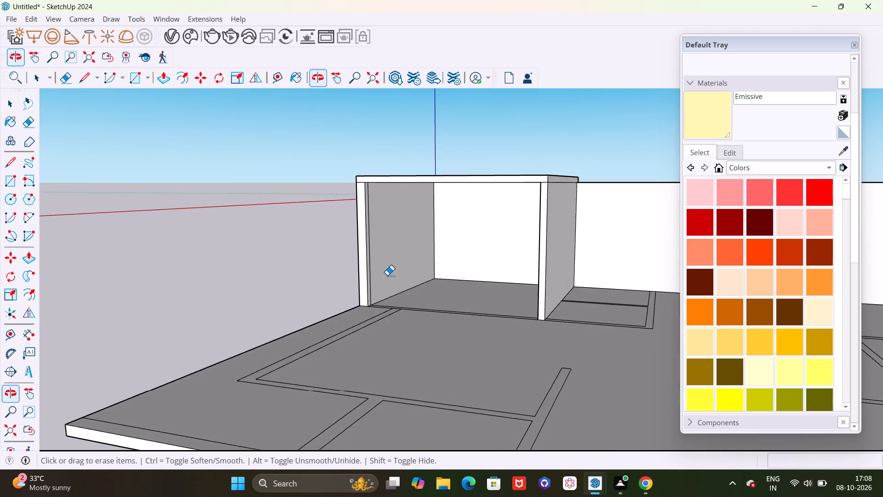
scroll(387, 275, up, 3)
key(space)
scroll(361, 269, up, 11)
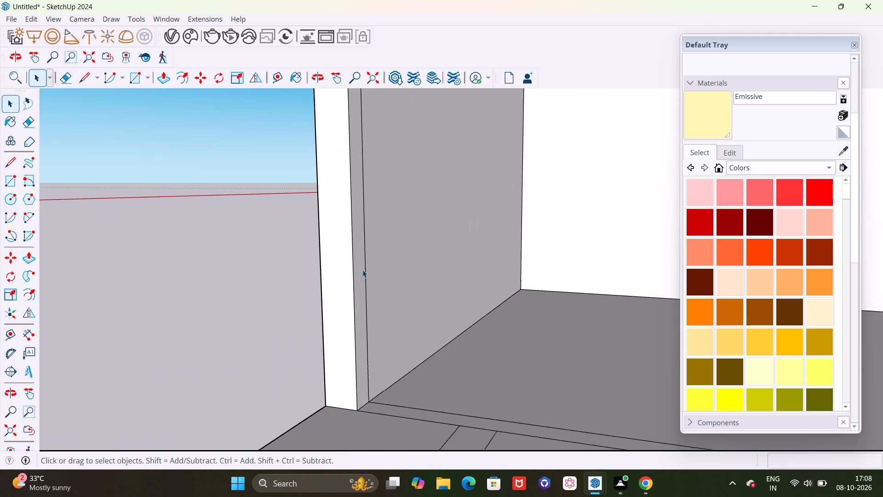
scroll(362, 270, up, 2)
key(e)
drag(363, 271, 368, 271)
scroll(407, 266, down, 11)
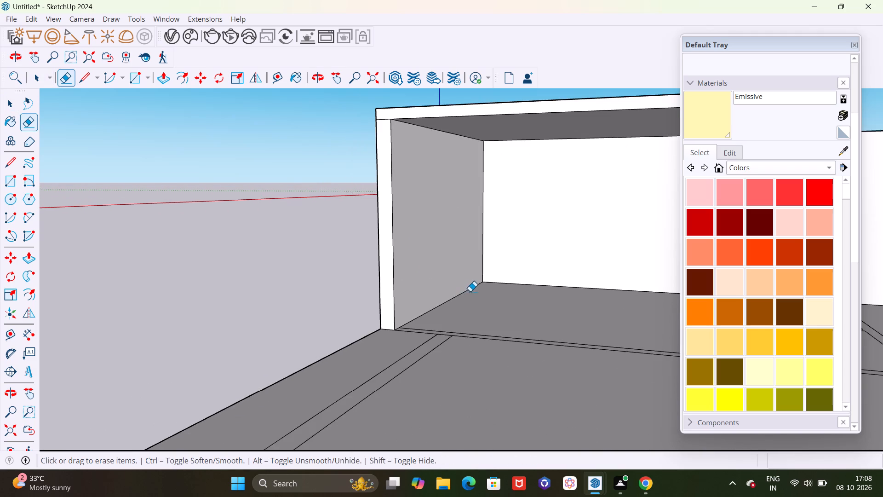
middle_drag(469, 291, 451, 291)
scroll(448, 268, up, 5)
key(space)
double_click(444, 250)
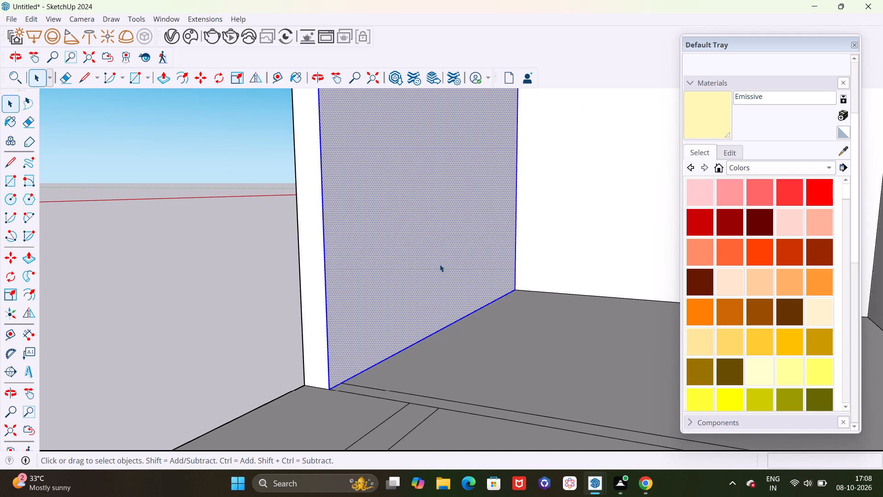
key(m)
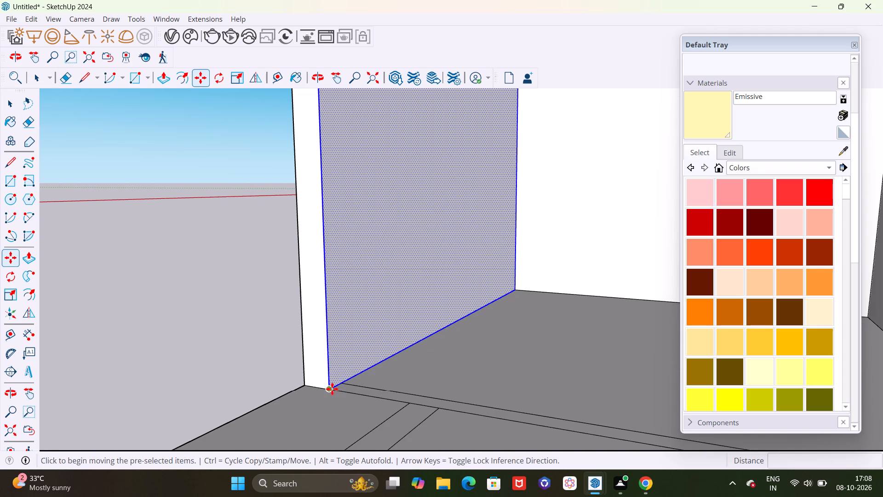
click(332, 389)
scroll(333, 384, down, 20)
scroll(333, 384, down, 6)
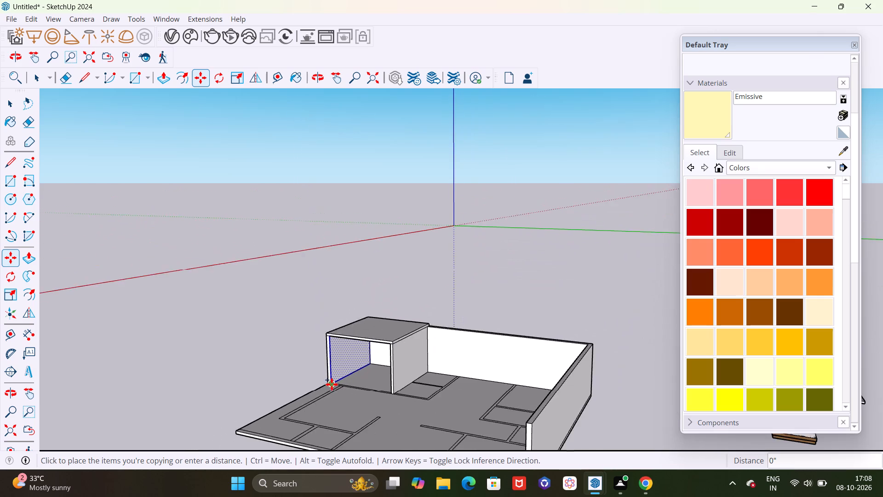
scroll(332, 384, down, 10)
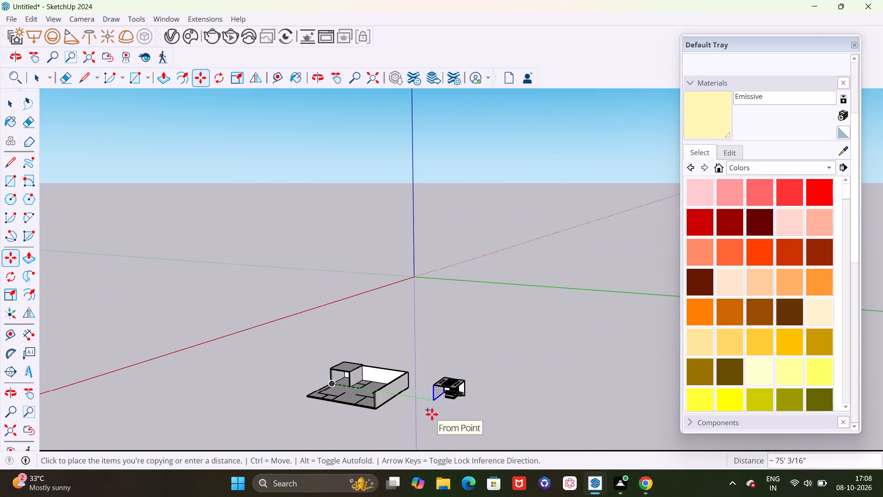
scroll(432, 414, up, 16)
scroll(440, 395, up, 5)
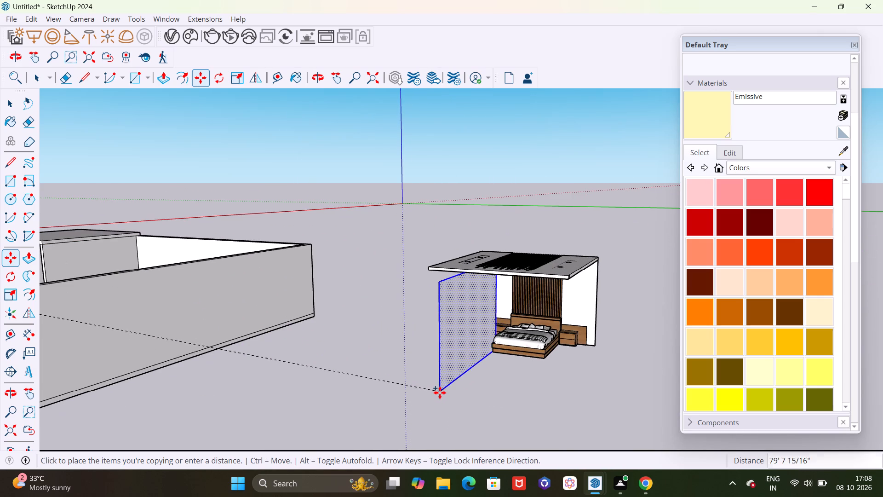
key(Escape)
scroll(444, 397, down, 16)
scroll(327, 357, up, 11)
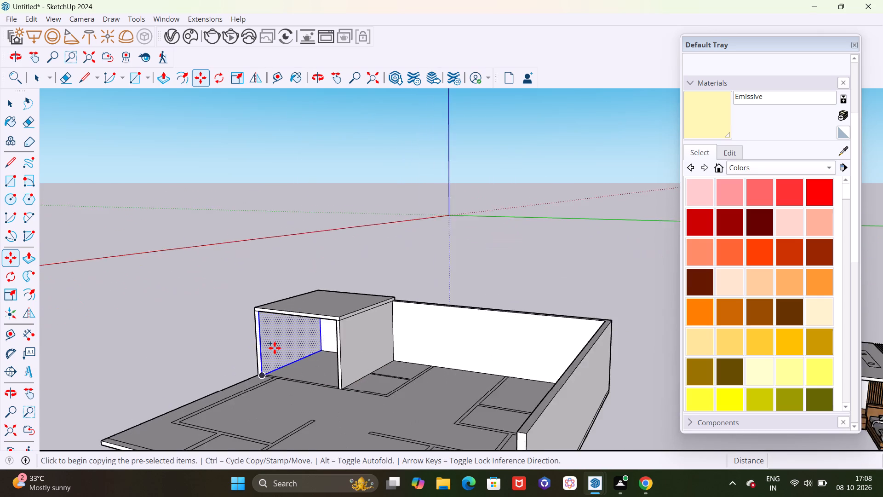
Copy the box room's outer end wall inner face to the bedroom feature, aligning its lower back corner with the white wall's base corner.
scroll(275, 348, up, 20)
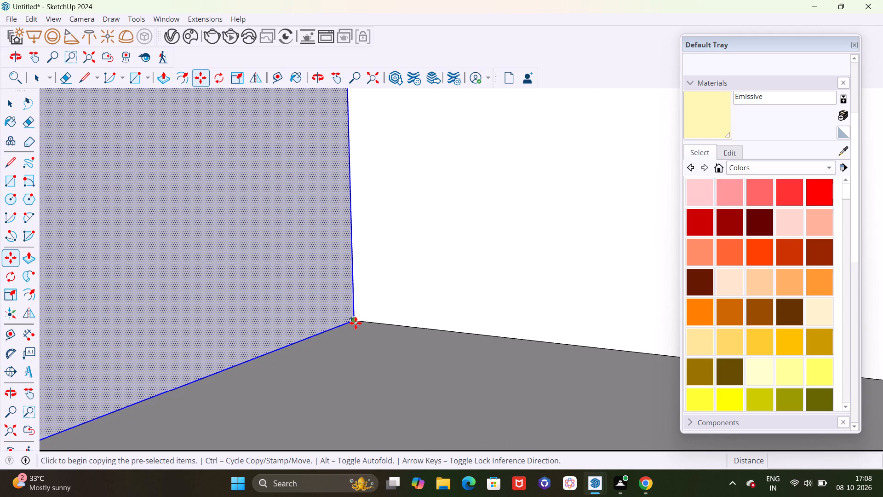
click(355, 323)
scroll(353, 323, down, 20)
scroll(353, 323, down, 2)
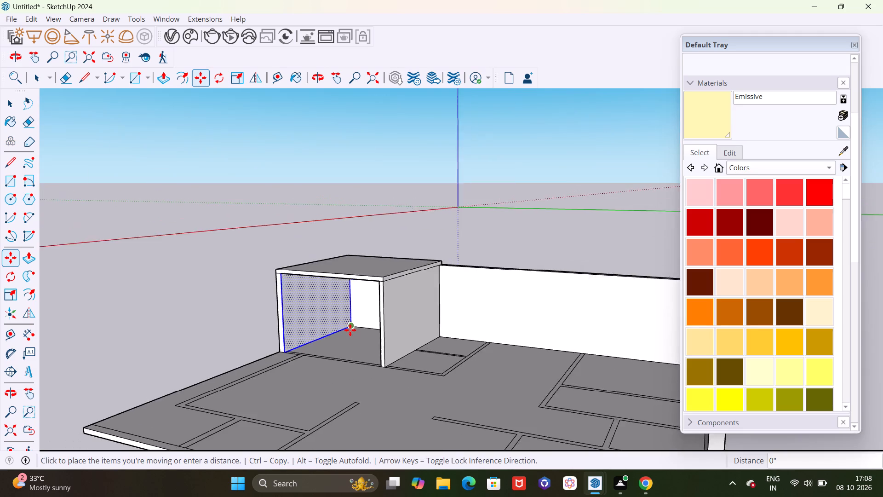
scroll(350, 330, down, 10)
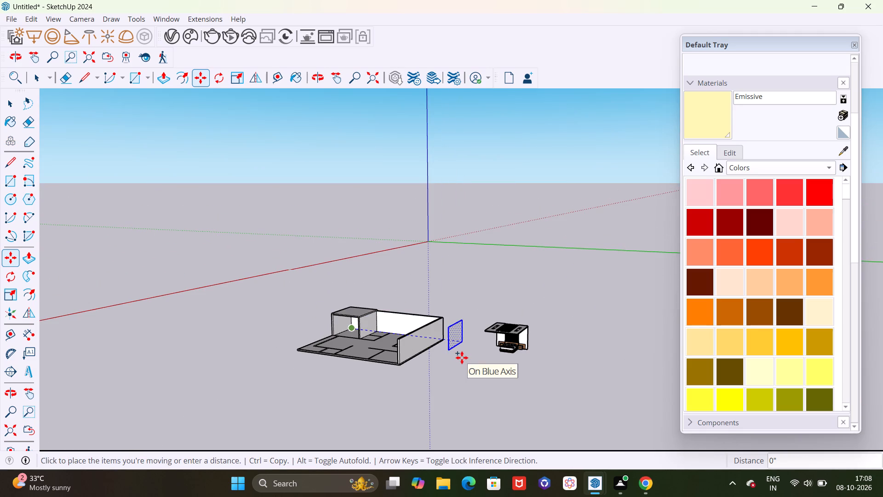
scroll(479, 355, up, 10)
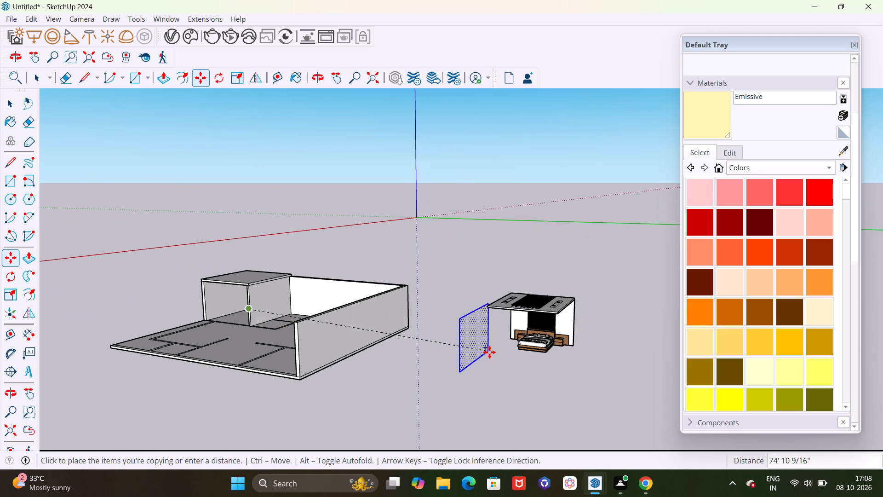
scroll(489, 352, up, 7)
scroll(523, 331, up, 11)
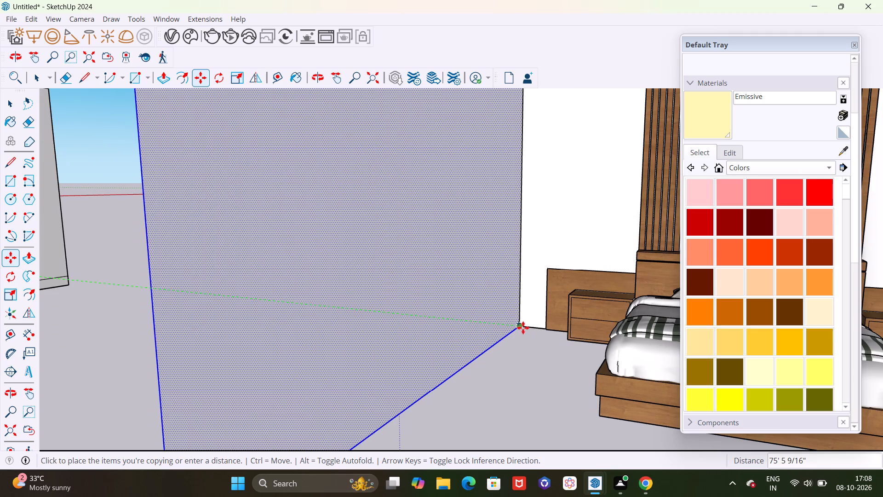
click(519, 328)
Examine how the copied side wall face fits against the bedroom feature's back wall and ceiling.
scroll(519, 327, down, 15)
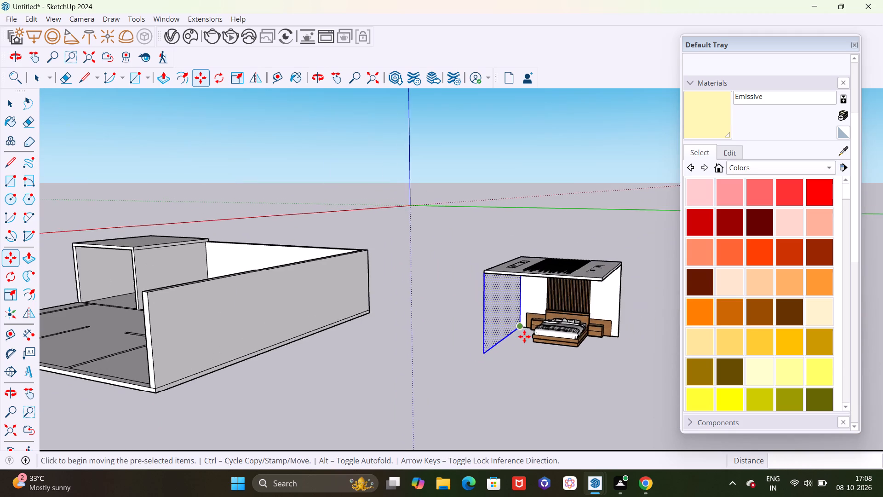
scroll(524, 336, down, 1)
middle_drag(531, 386, 556, 273)
scroll(514, 283, up, 6)
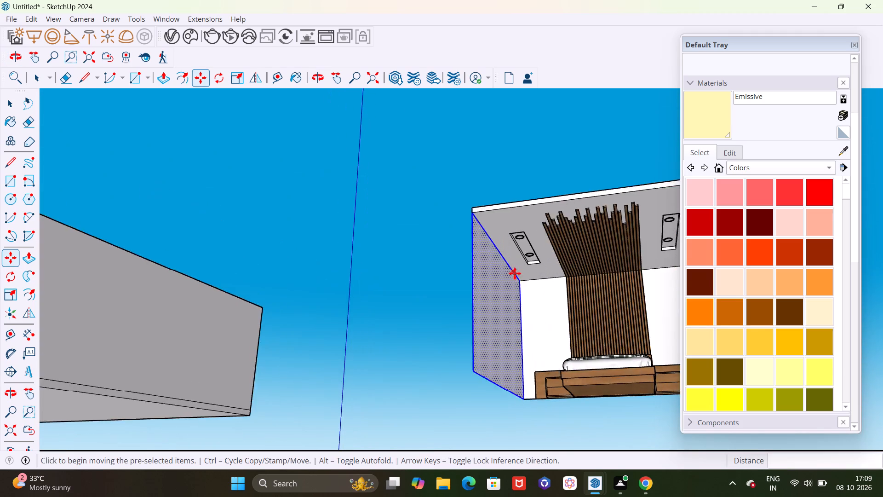
scroll(515, 273, down, 13)
middle_drag(516, 280, 538, 351)
scroll(538, 320, up, 4)
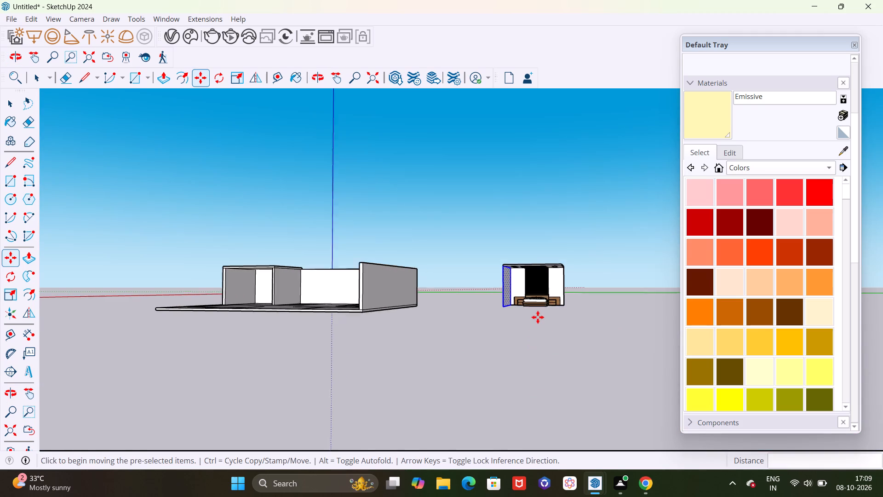
scroll(538, 317, up, 1)
scroll(537, 318, down, 5)
middle_drag(513, 347, 625, 379)
scroll(532, 308, up, 4)
key(space)
click(507, 367)
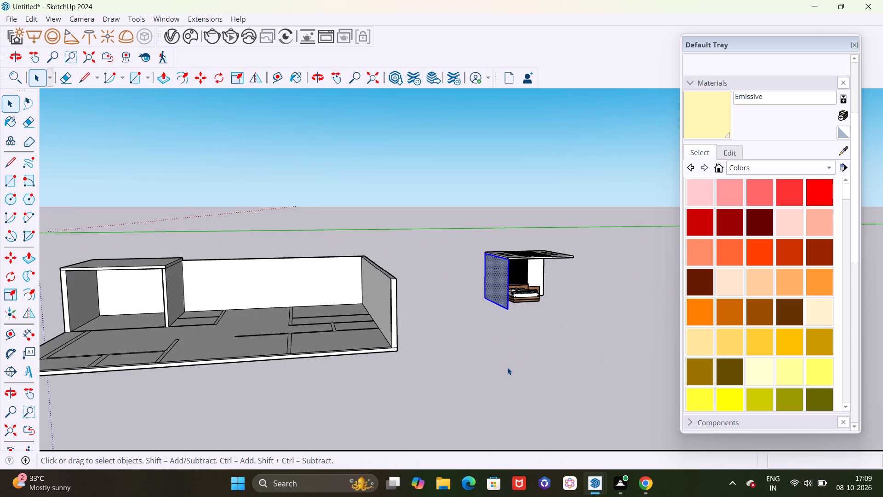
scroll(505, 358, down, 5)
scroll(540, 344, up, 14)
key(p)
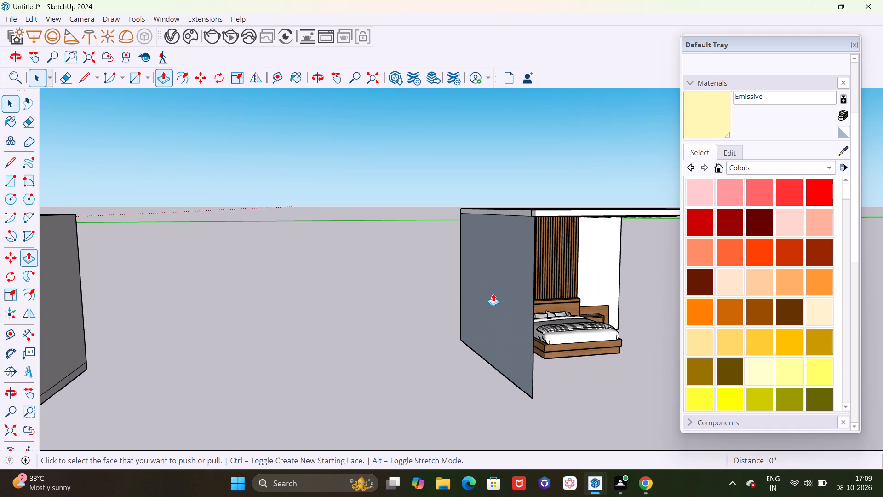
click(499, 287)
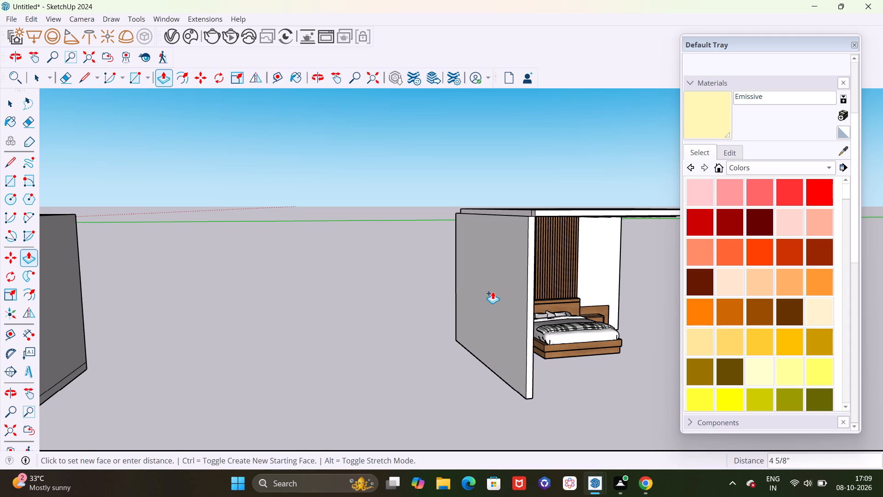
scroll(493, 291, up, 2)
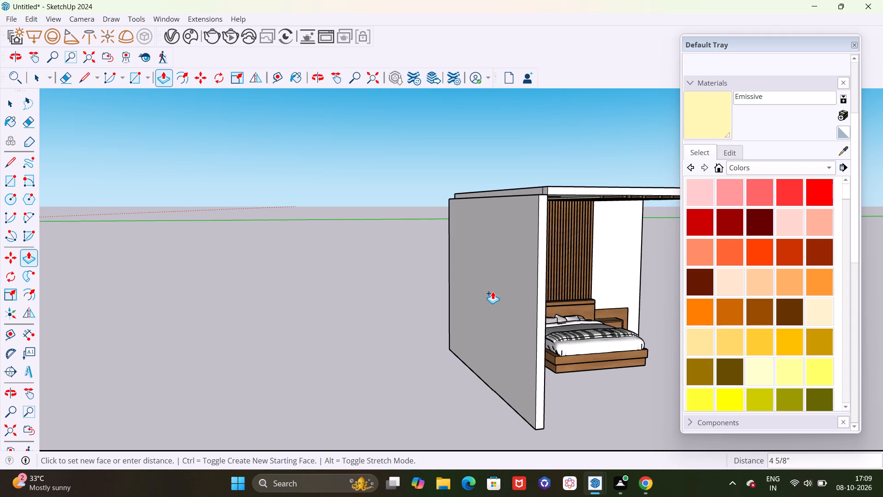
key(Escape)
Examine the bedroom feature with its copied side wall from the front, below and above.
scroll(486, 301, down, 7)
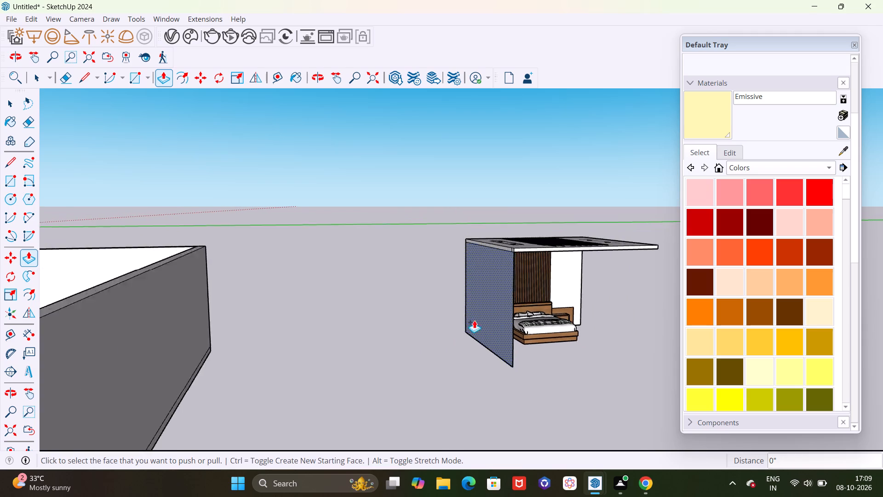
scroll(474, 320, down, 2)
middle_drag(520, 379, 395, 359)
scroll(466, 328, up, 5)
key(space)
scroll(430, 323, down, 5)
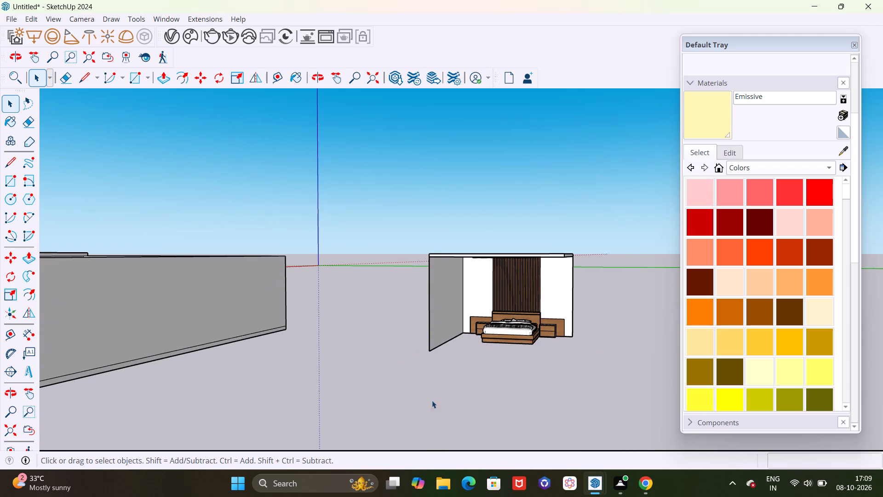
middle_drag(472, 381, 463, 297)
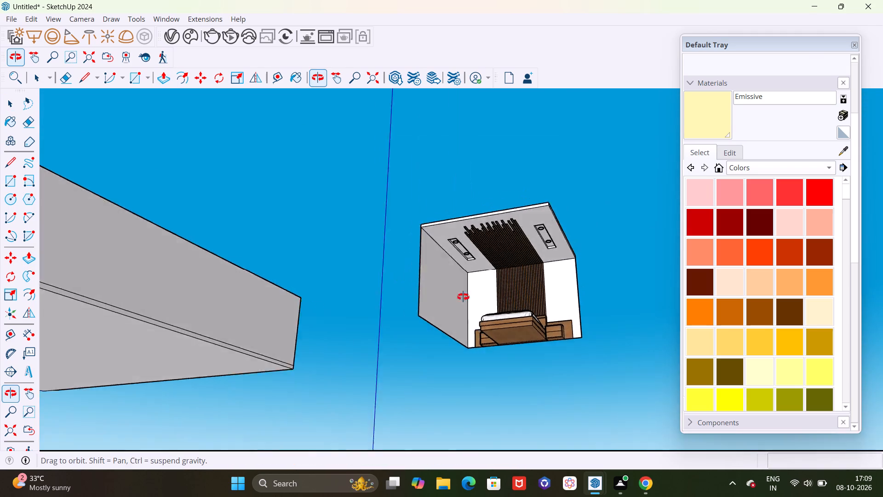
middle_drag(463, 297, 472, 422)
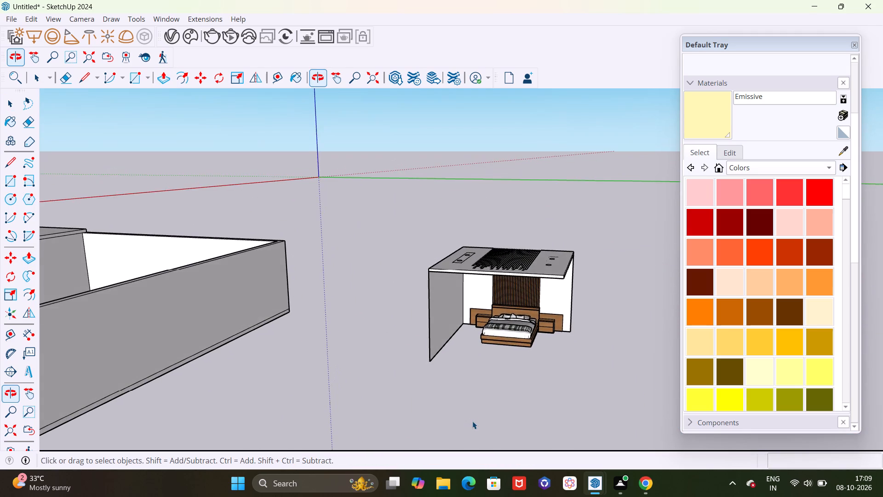
scroll(470, 402, up, 4)
scroll(475, 346, up, 7)
scroll(391, 279, down, 11)
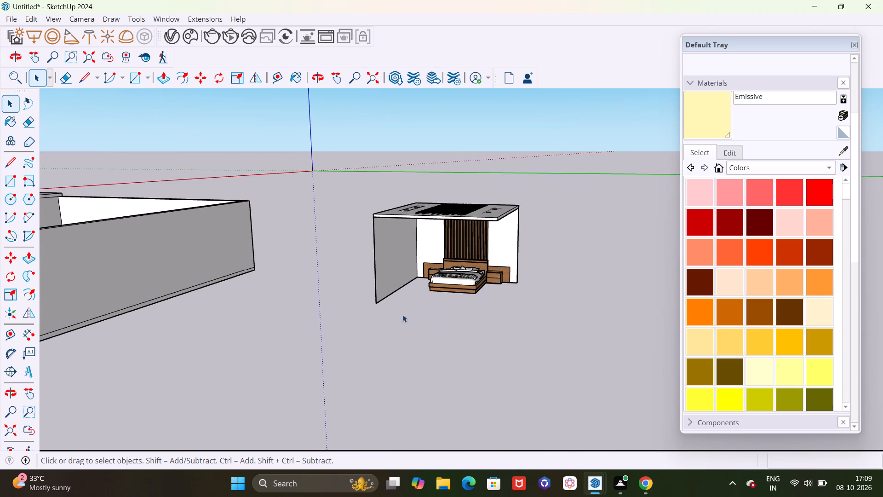
middle_drag(437, 367, 383, 349)
scroll(402, 273, up, 6)
scroll(411, 250, down, 5)
scroll(440, 313, down, 2)
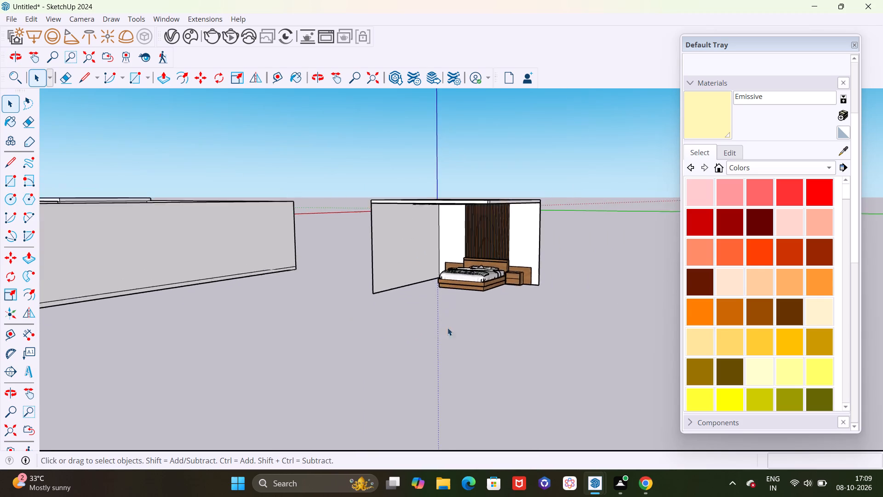
scroll(447, 328, down, 3)
scroll(478, 383, down, 10)
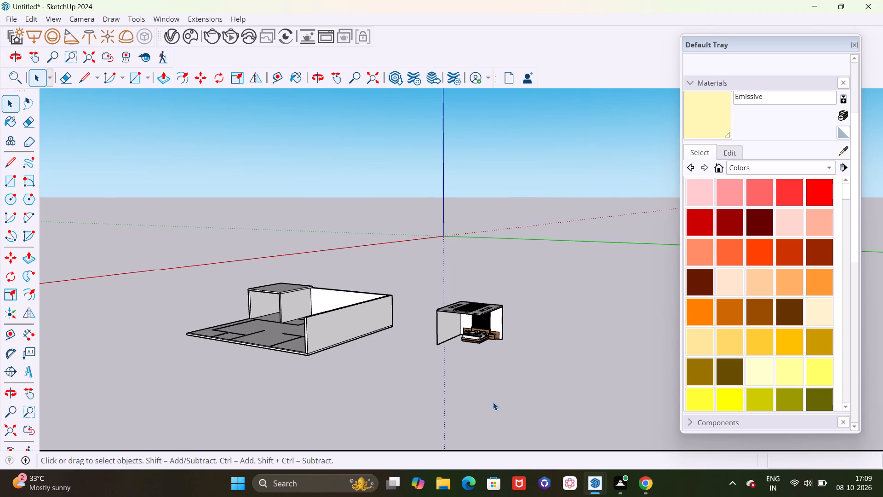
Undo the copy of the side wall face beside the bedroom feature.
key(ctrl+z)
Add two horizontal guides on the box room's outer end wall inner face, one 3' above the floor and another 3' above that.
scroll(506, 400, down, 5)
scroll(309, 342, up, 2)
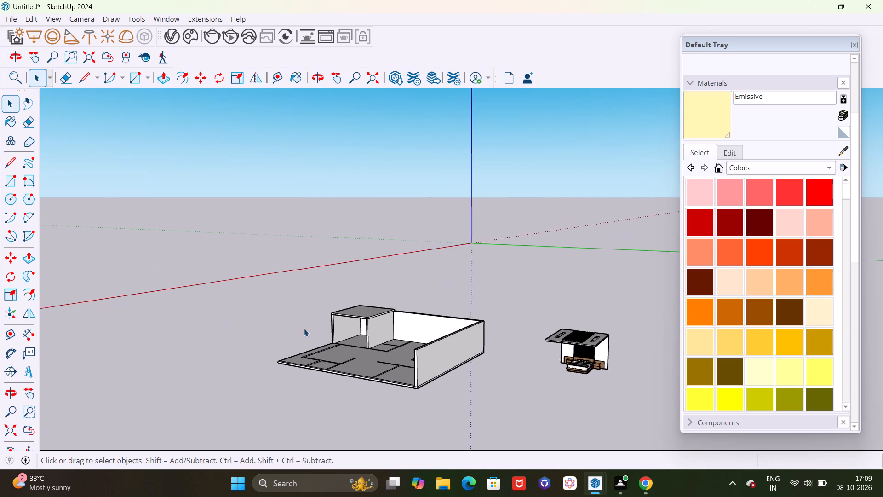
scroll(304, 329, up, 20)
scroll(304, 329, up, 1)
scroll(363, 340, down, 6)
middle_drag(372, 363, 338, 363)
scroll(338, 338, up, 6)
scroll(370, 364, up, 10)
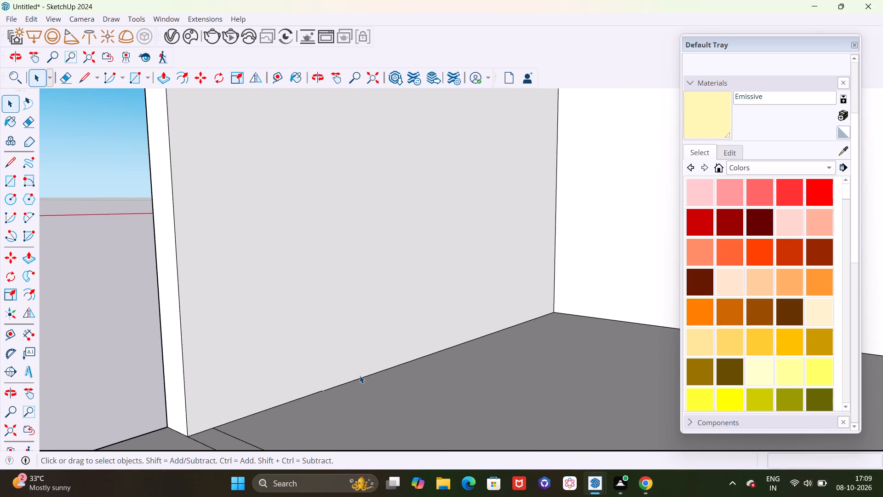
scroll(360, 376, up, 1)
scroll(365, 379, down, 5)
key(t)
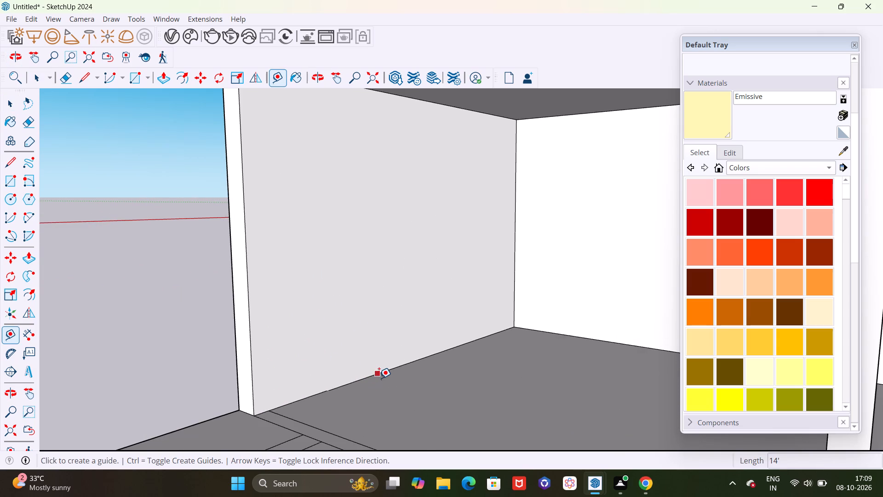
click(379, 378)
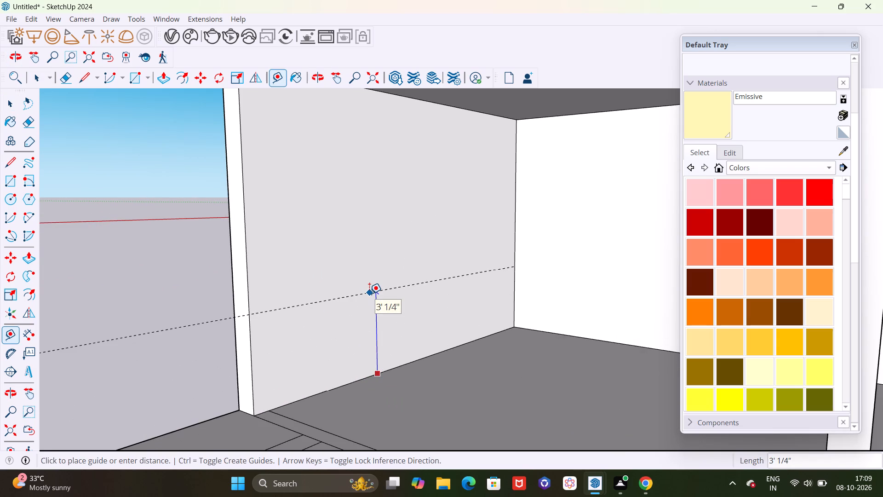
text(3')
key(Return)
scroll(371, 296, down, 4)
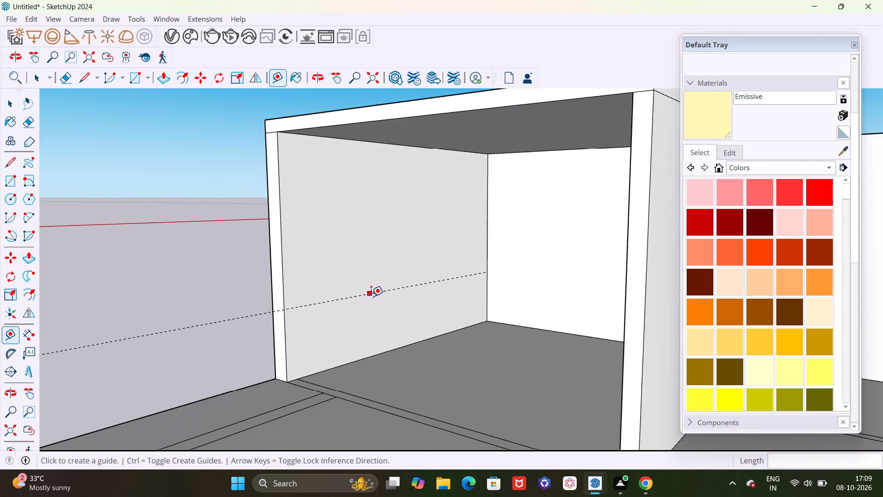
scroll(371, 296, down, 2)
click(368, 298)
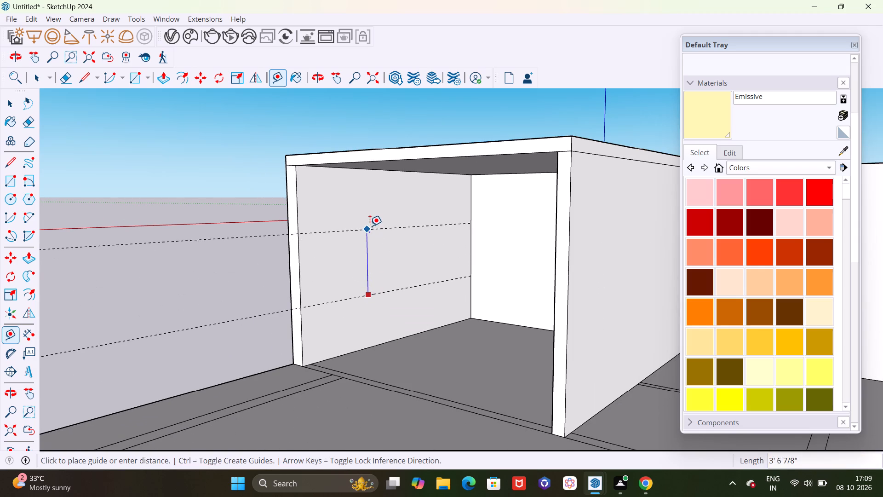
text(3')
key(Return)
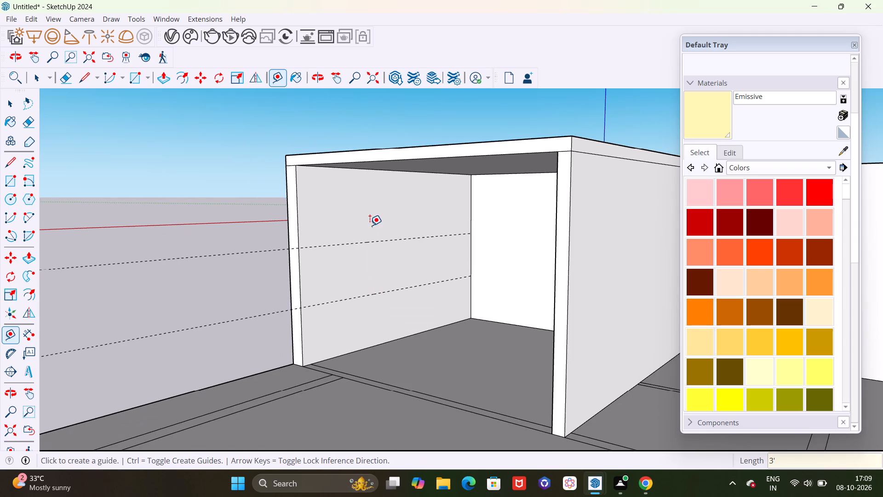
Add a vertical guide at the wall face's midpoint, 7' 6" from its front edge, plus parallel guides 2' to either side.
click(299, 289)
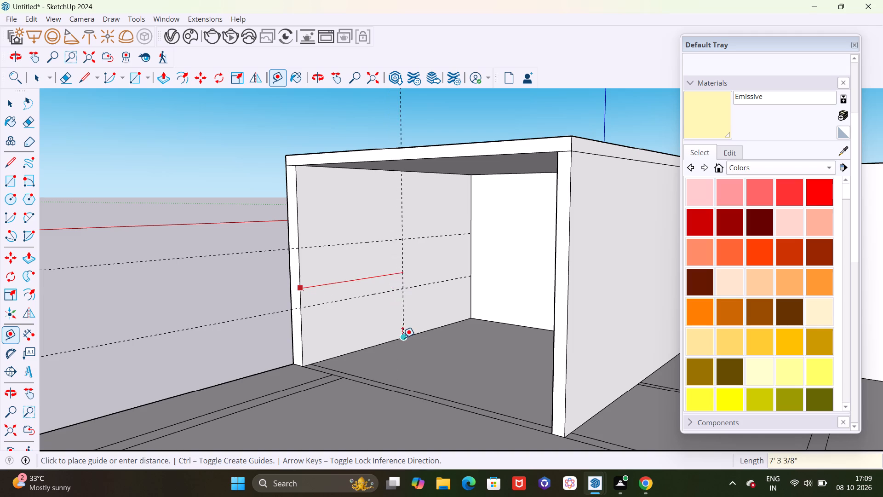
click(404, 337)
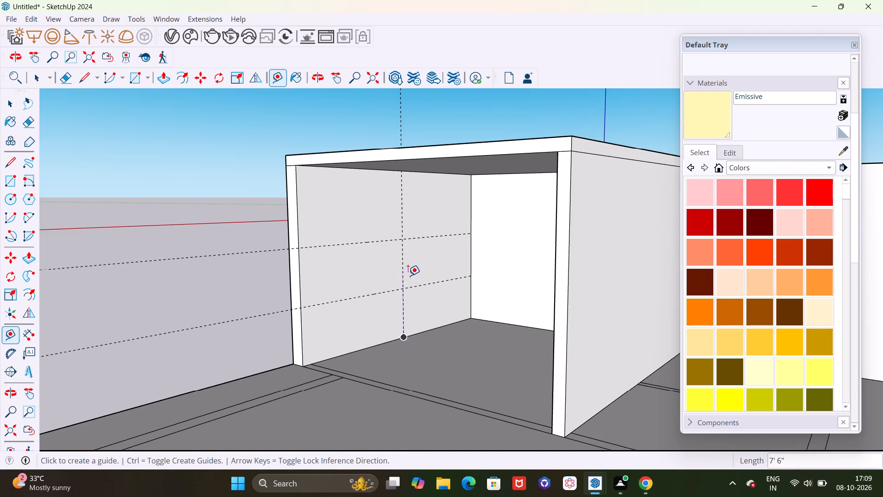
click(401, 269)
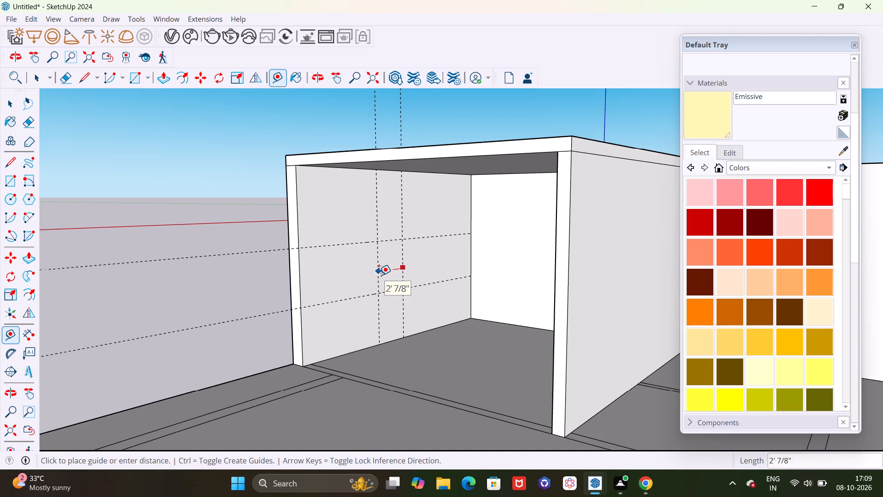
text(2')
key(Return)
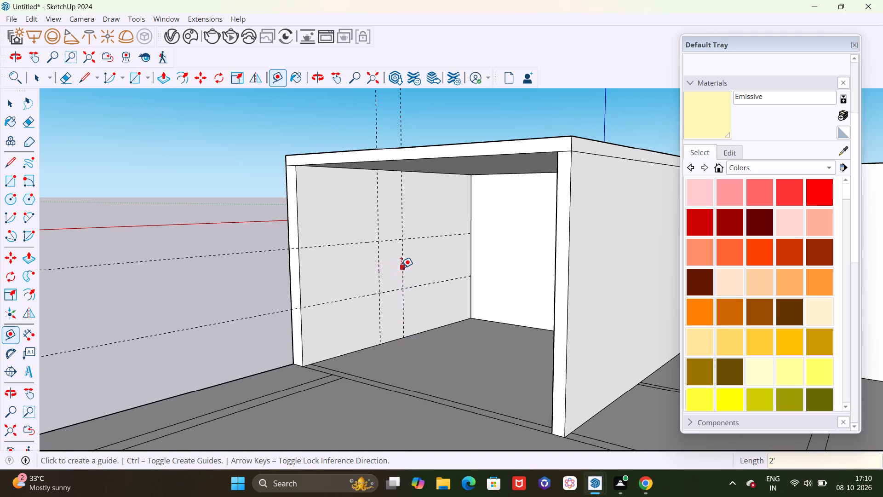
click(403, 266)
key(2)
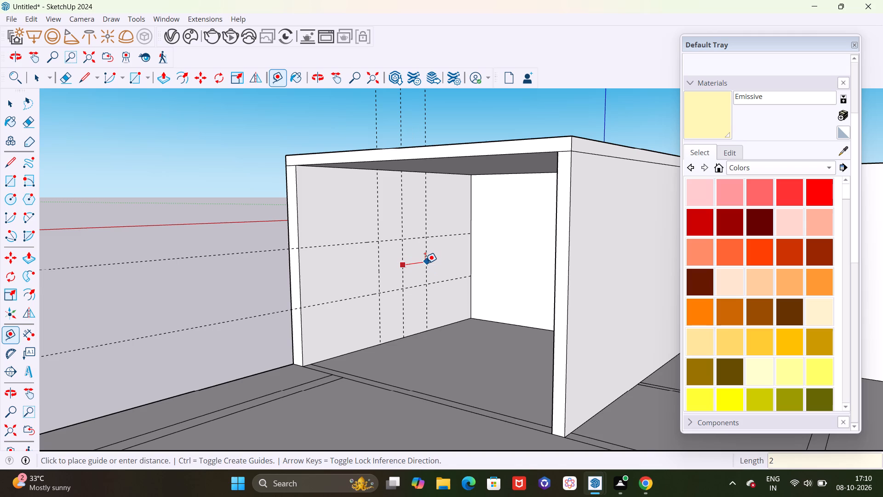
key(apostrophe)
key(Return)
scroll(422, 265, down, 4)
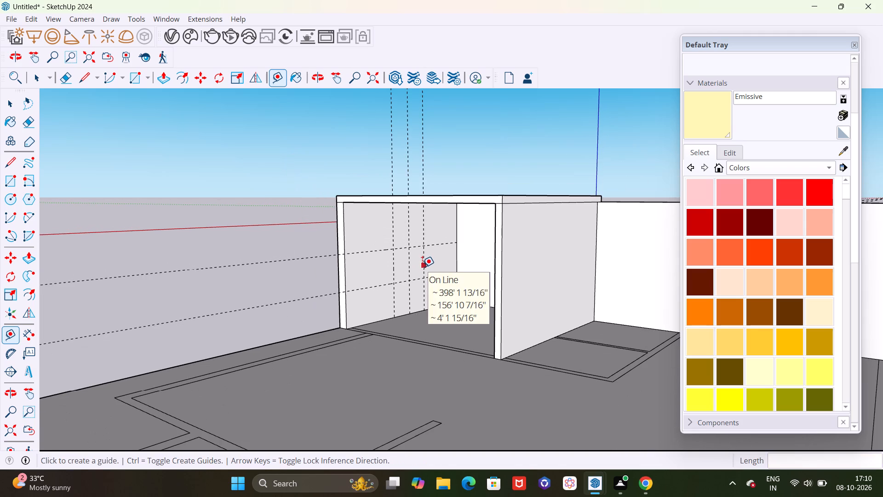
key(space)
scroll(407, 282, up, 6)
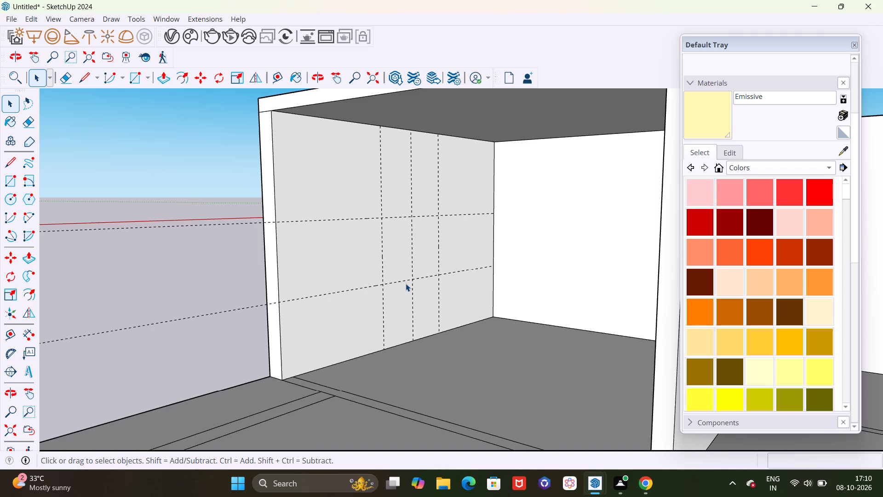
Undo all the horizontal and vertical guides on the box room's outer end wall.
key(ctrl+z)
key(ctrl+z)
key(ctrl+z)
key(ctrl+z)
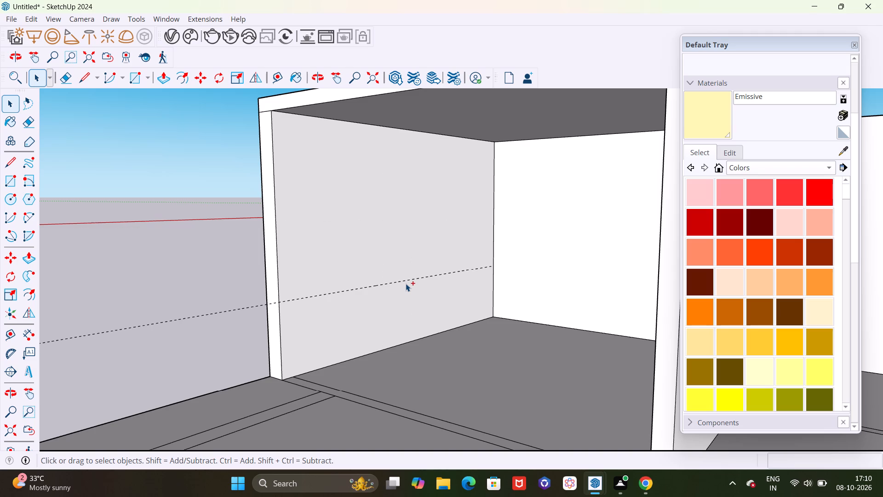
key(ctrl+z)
Start a new guide with the Tape Measure on the inner face of the box room's outer end wall.
scroll(335, 277, down, 4)
scroll(331, 295, up, 4)
scroll(329, 298, down, 2)
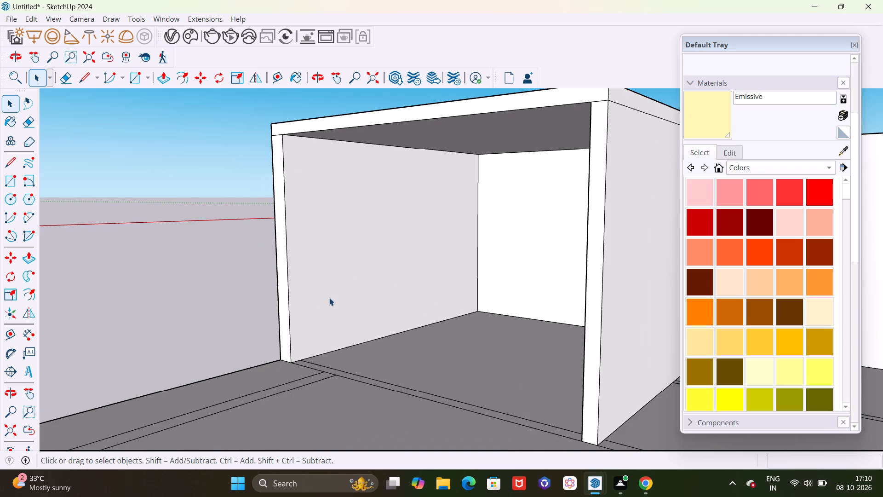
key(t)
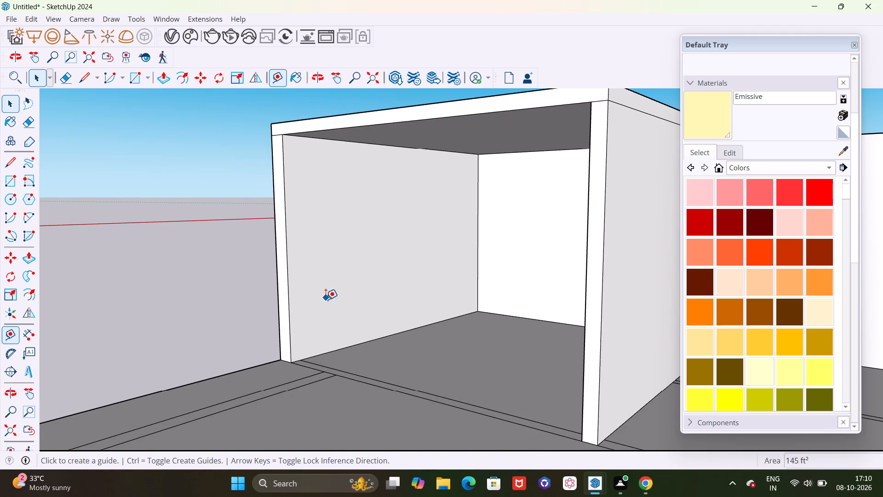
Add vertical guides 1' in from the front and rear edges of the box room's outer end wall inner face.
click(291, 296)
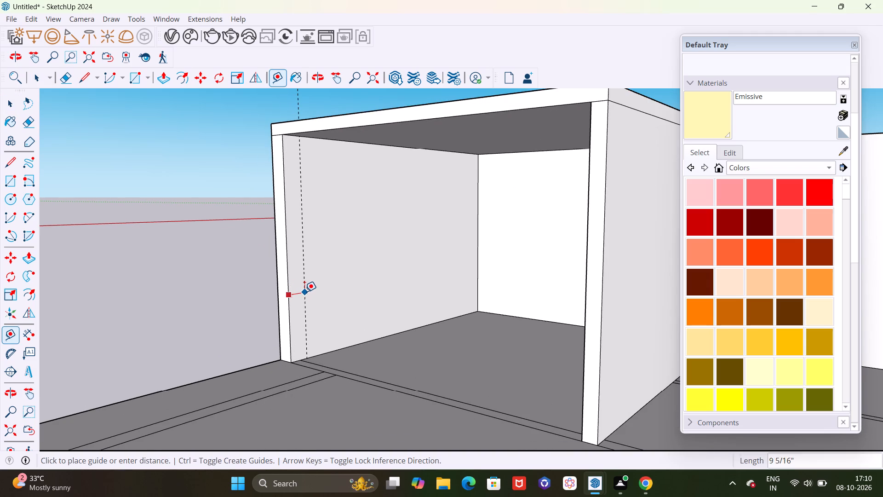
text(1')
key(Return)
scroll(473, 225, up, 2)
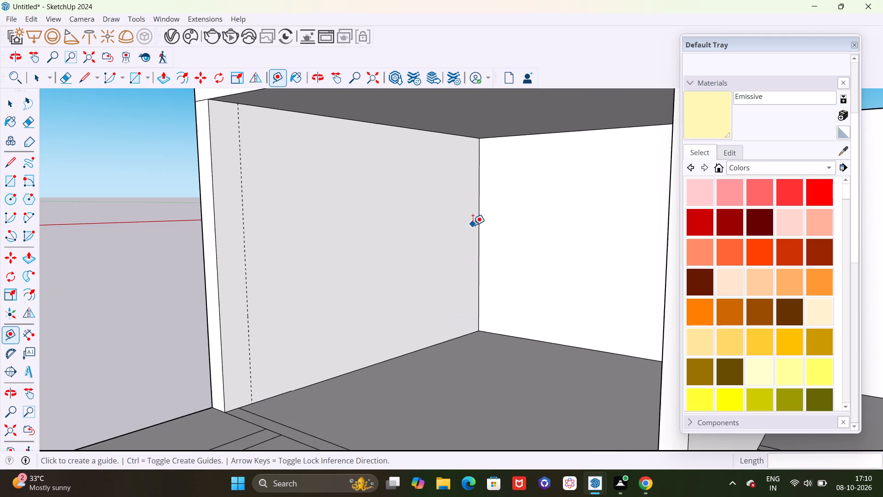
click(481, 225)
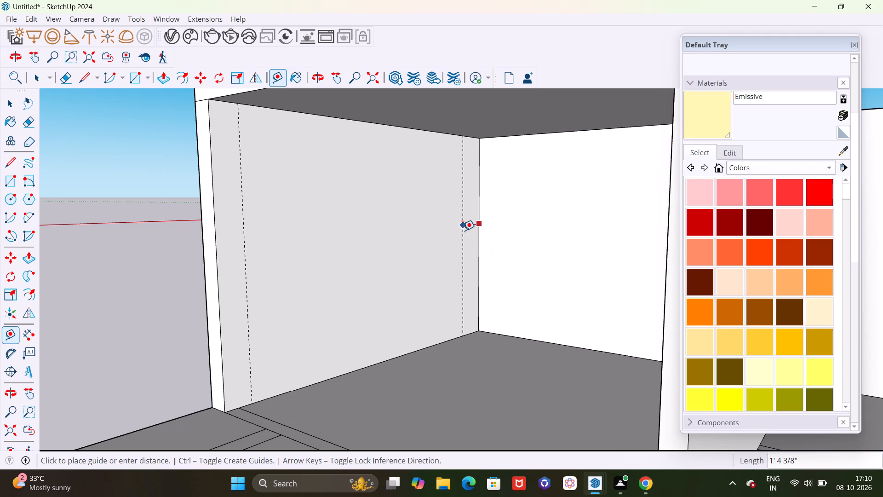
text(1')
key(Return)
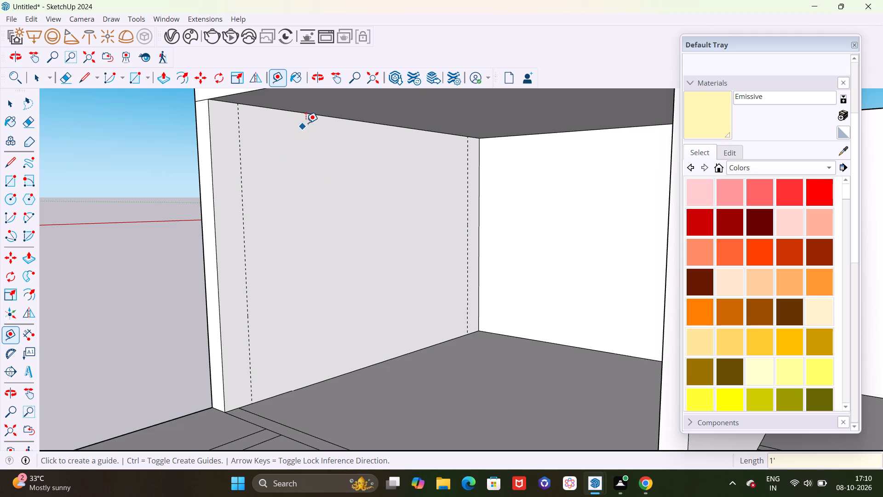
Add horizontal guides on the same wall face, one 1' below the ceiling and one 1' above the floor.
click(310, 116)
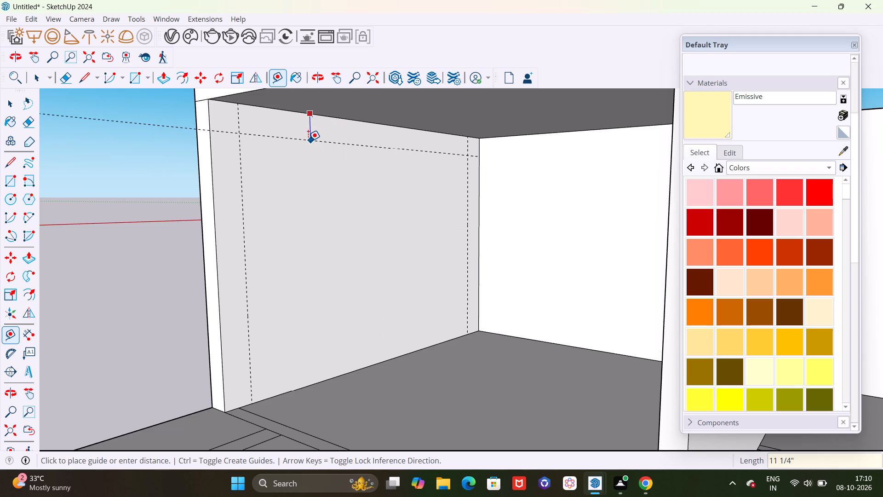
text(1')
key(Return)
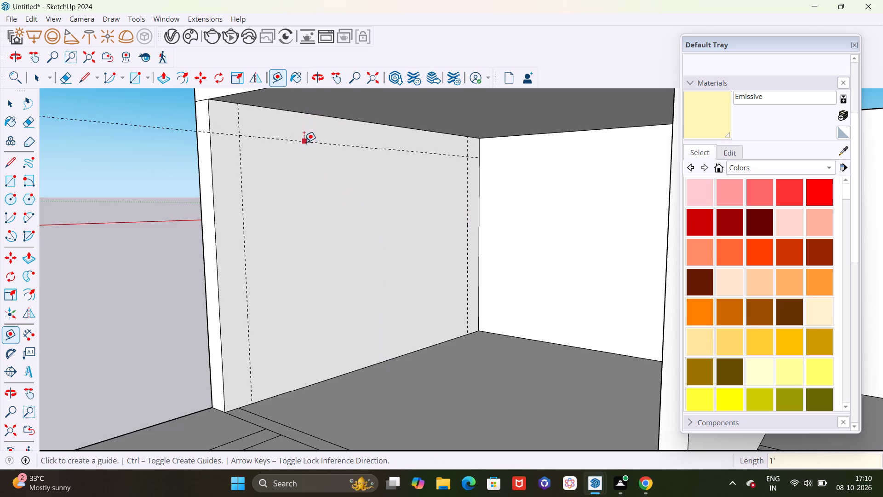
click(333, 381)
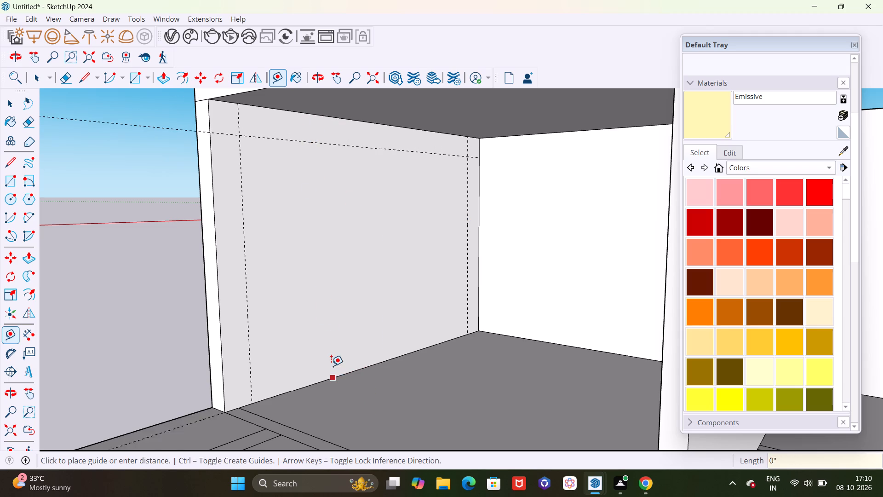
text(1')
key(Return)
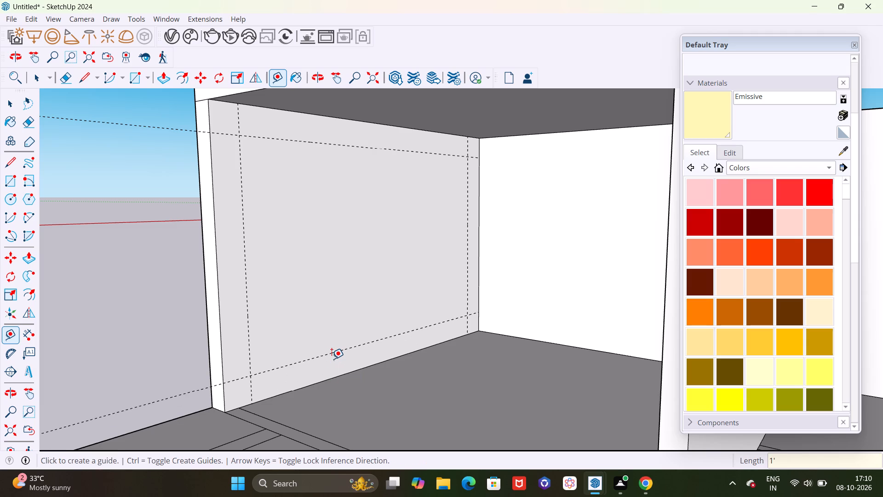
Draw a 12' 6" by 8' rectangle between the guide intersections on the outer end wall's inner face.
key(r)
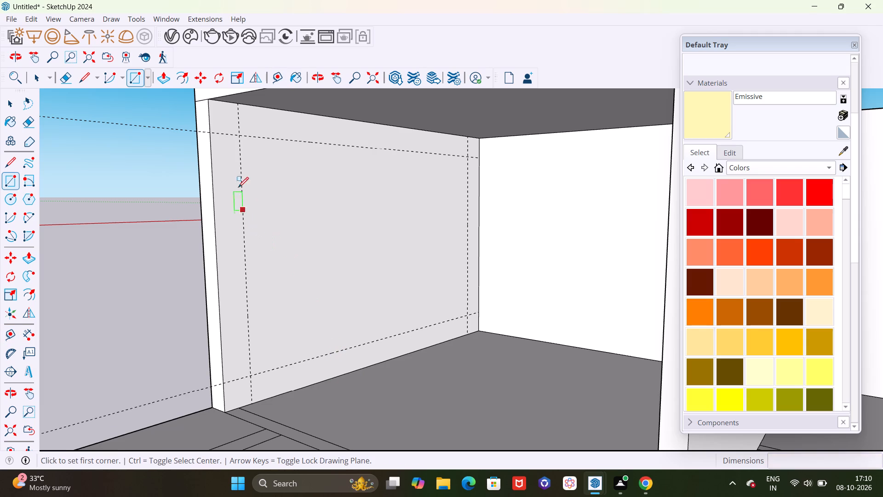
click(240, 137)
click(468, 316)
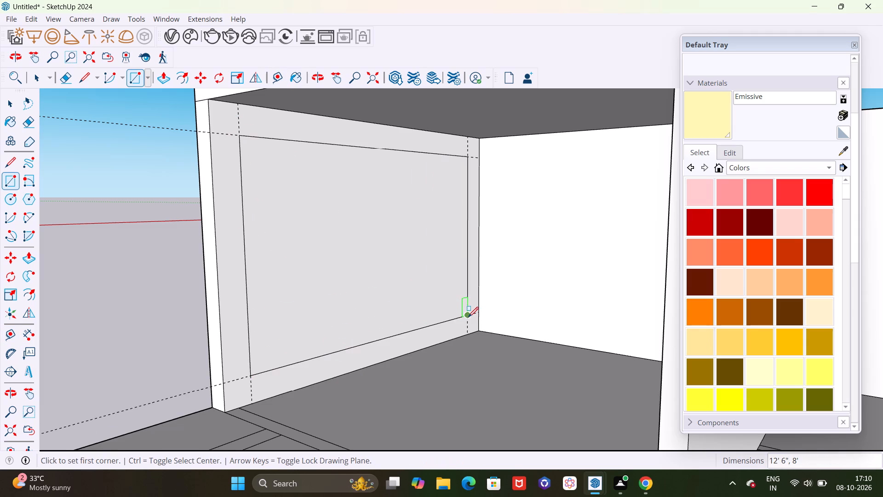
scroll(533, 362, down, 2)
key(space)
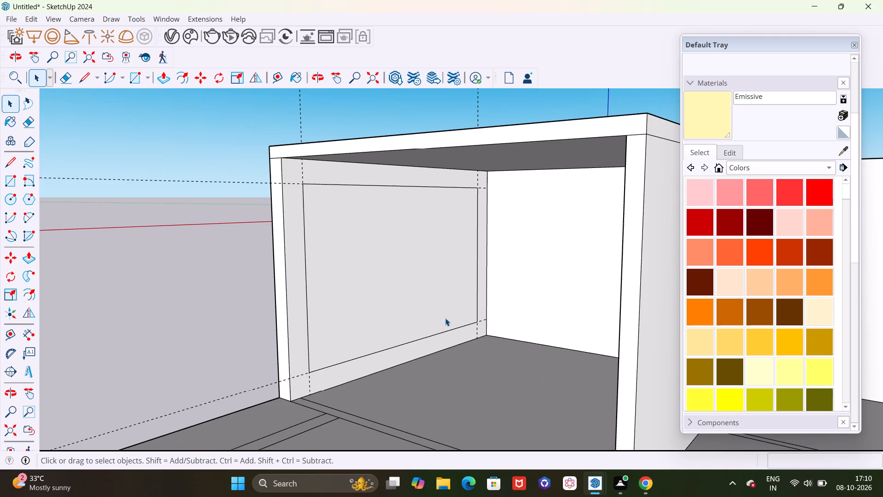
Push the rectangle through the 9" wall thickness to cut a window opening in the outer end wall.
key(p)
click(401, 286)
middle_drag(371, 284, 486, 313)
click(325, 322)
scroll(487, 362, down, 3)
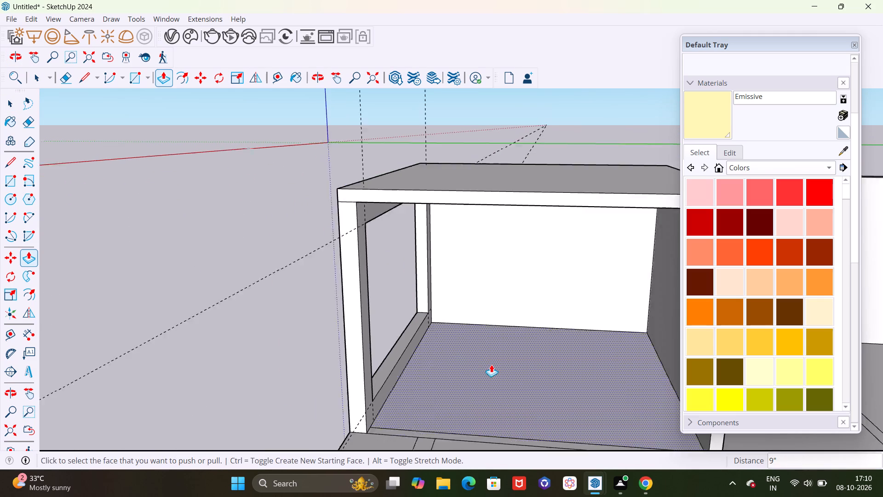
scroll(491, 364, down, 1)
middle_drag(493, 367, 336, 331)
key(space)
Erase the two vertical and two horizontal guides around the end wall's opening.
scroll(356, 343, down, 4)
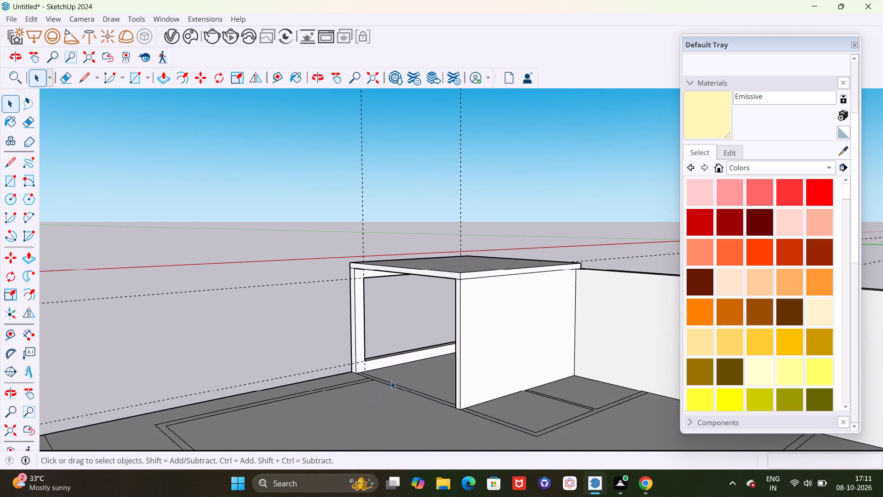
middle_drag(405, 377, 457, 347)
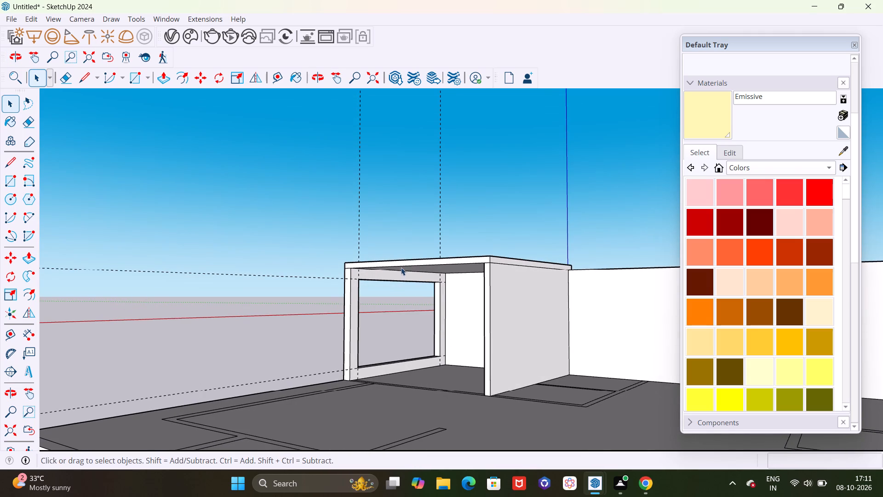
key(e)
drag(328, 152, 452, 156)
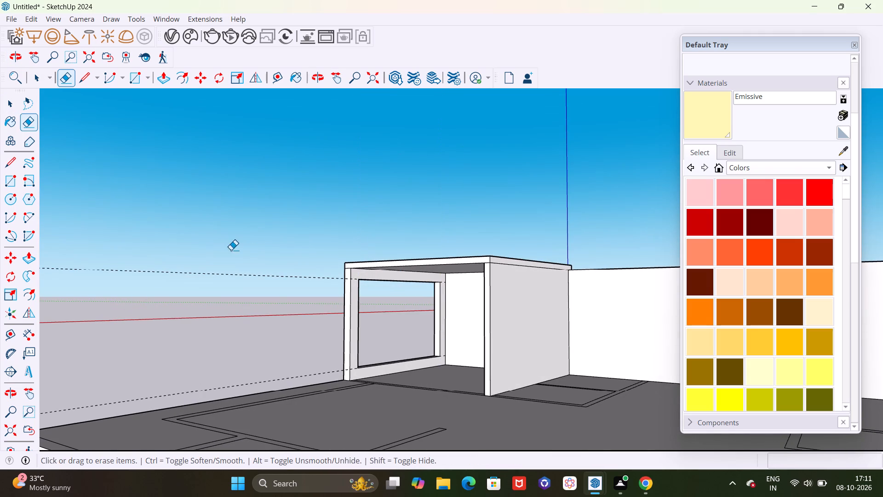
drag(230, 254, 228, 285)
click(246, 384)
scroll(351, 365, up, 4)
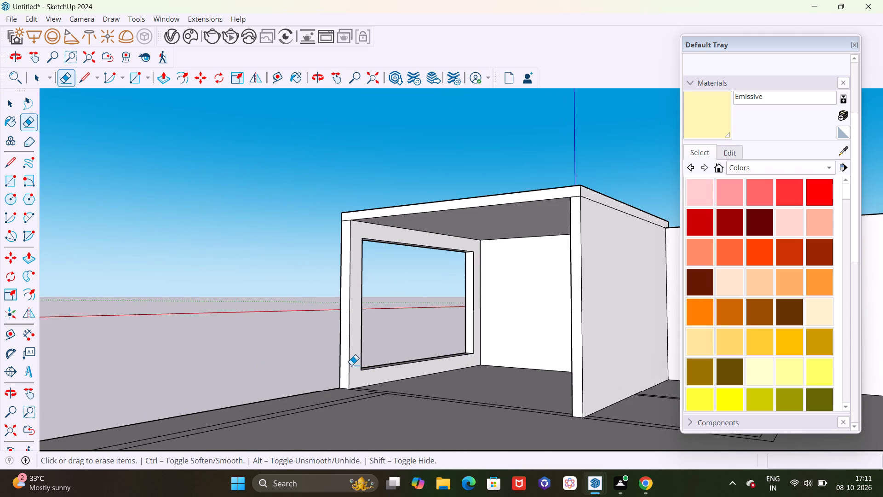
key(space)
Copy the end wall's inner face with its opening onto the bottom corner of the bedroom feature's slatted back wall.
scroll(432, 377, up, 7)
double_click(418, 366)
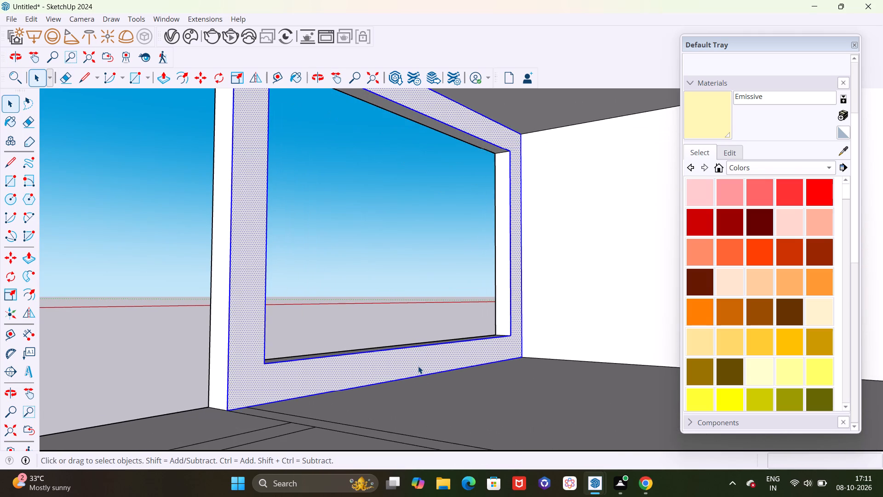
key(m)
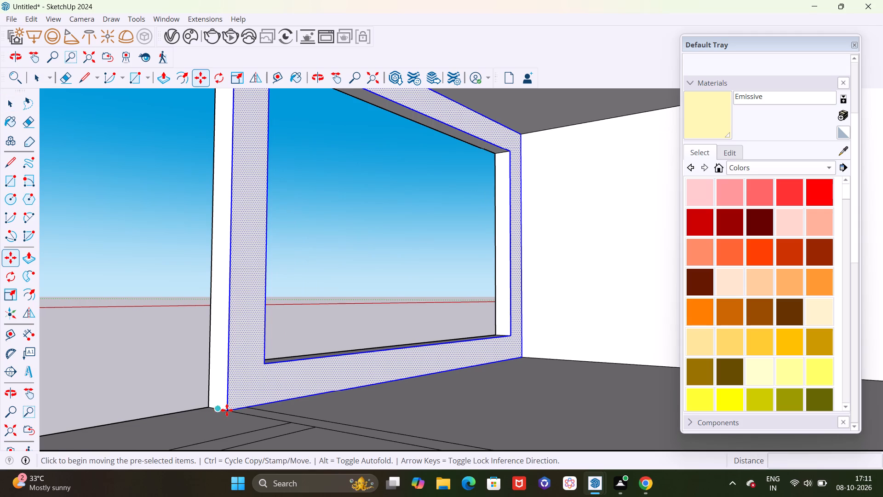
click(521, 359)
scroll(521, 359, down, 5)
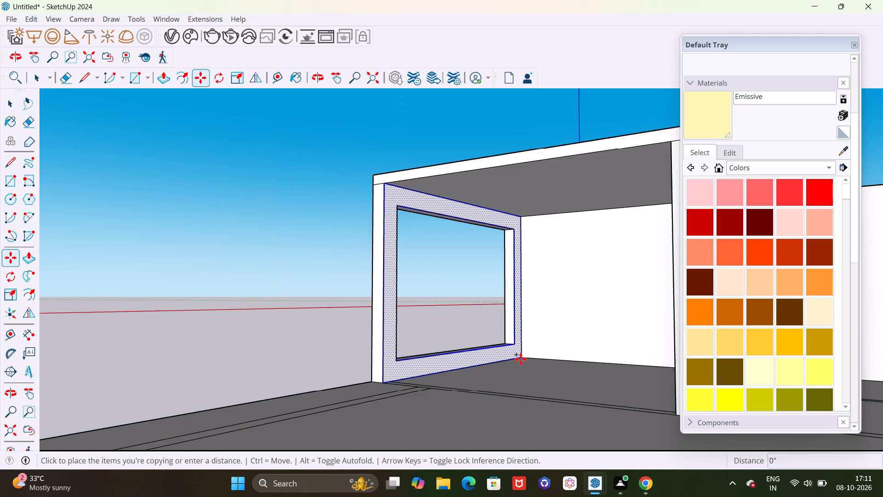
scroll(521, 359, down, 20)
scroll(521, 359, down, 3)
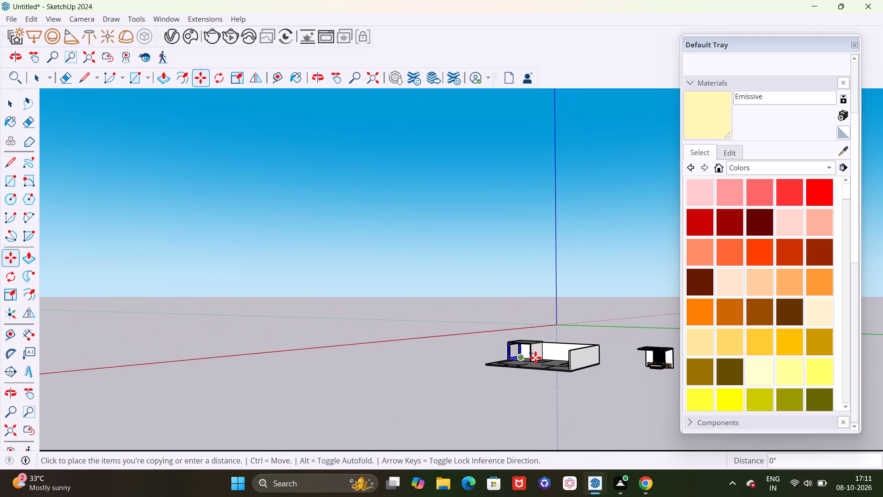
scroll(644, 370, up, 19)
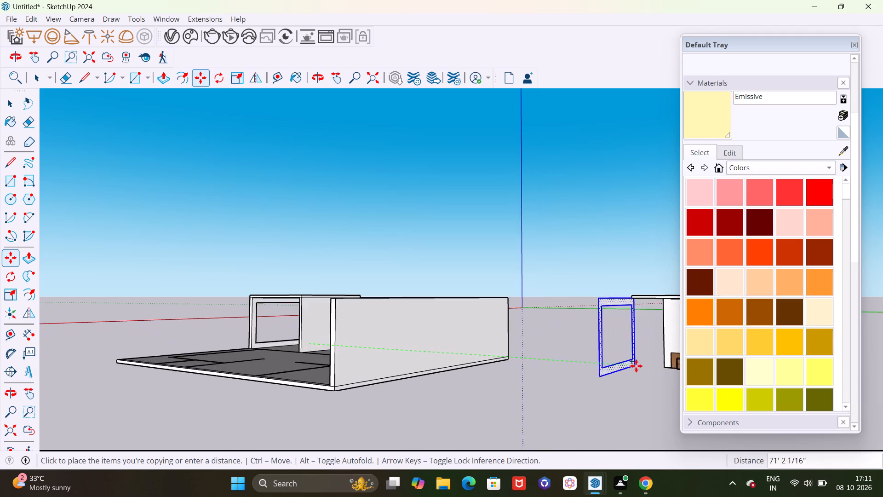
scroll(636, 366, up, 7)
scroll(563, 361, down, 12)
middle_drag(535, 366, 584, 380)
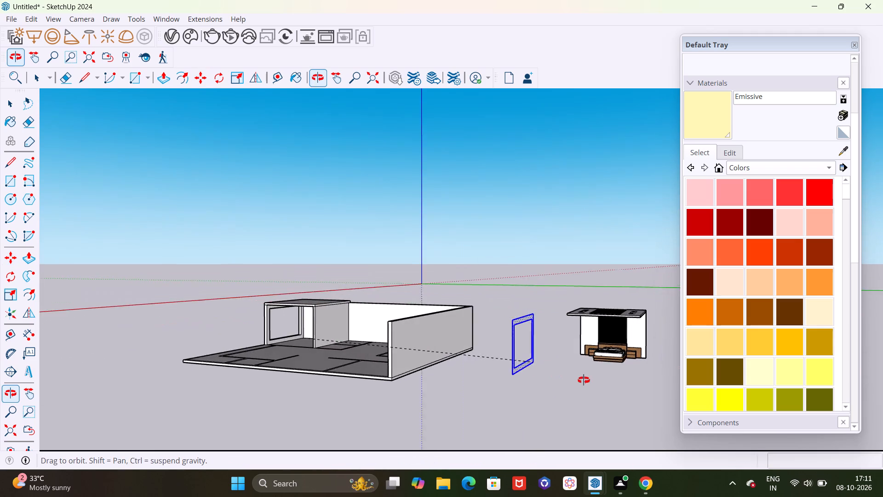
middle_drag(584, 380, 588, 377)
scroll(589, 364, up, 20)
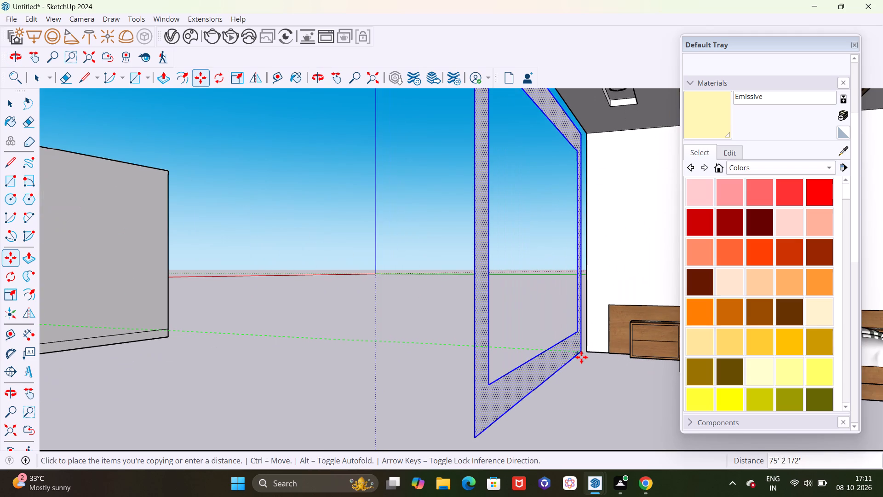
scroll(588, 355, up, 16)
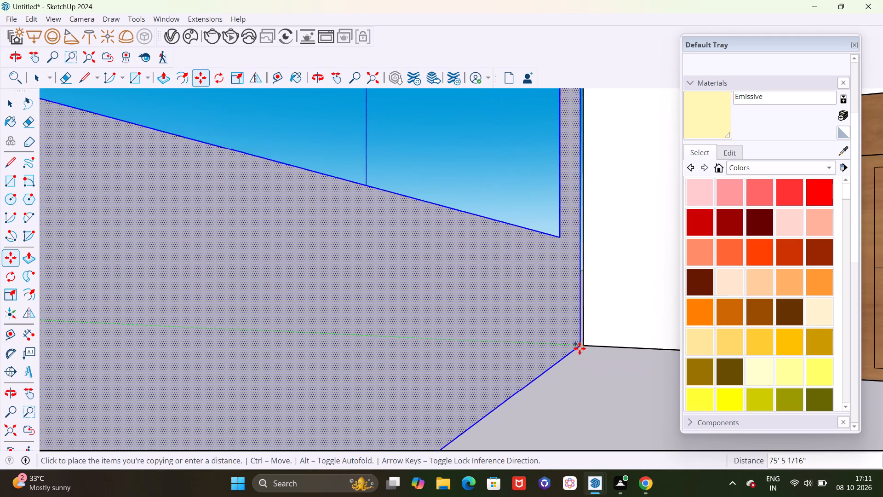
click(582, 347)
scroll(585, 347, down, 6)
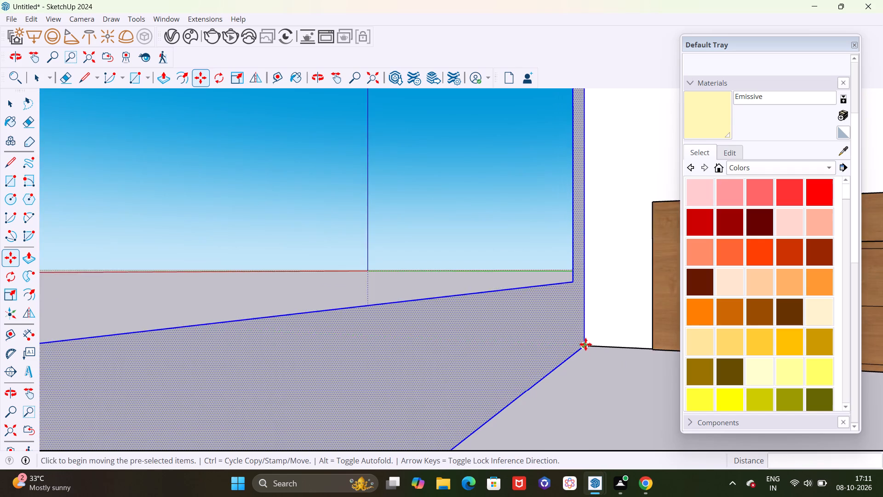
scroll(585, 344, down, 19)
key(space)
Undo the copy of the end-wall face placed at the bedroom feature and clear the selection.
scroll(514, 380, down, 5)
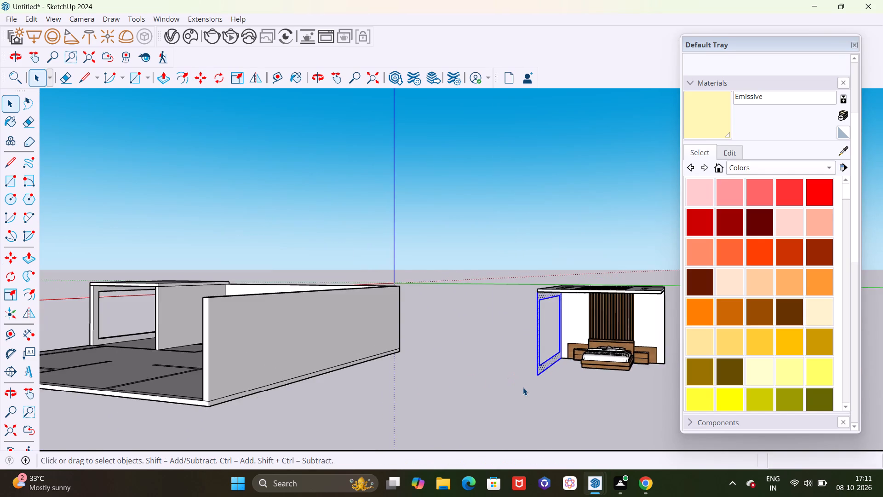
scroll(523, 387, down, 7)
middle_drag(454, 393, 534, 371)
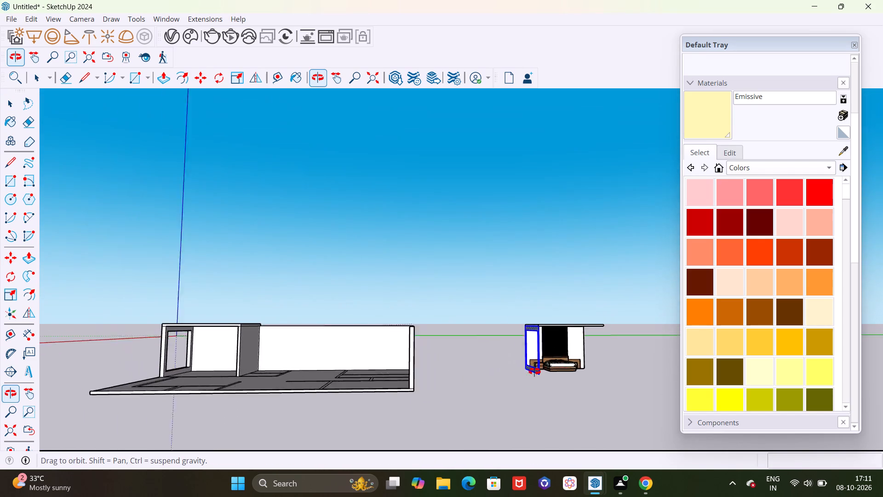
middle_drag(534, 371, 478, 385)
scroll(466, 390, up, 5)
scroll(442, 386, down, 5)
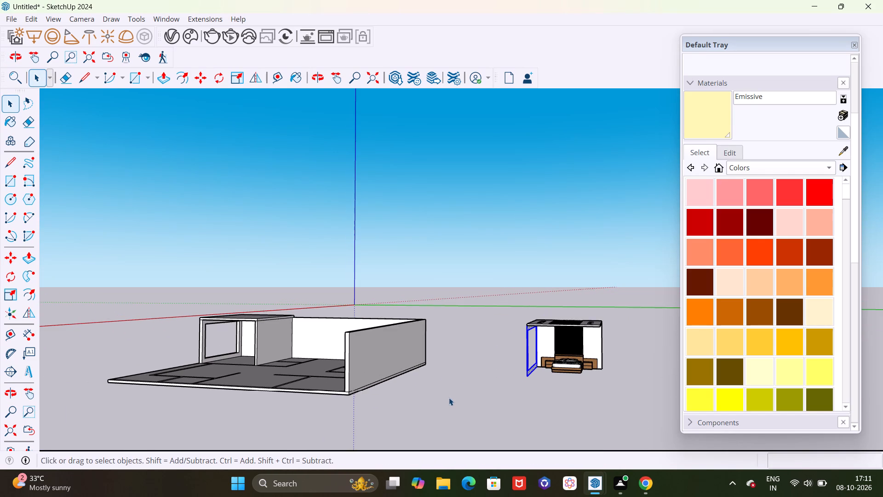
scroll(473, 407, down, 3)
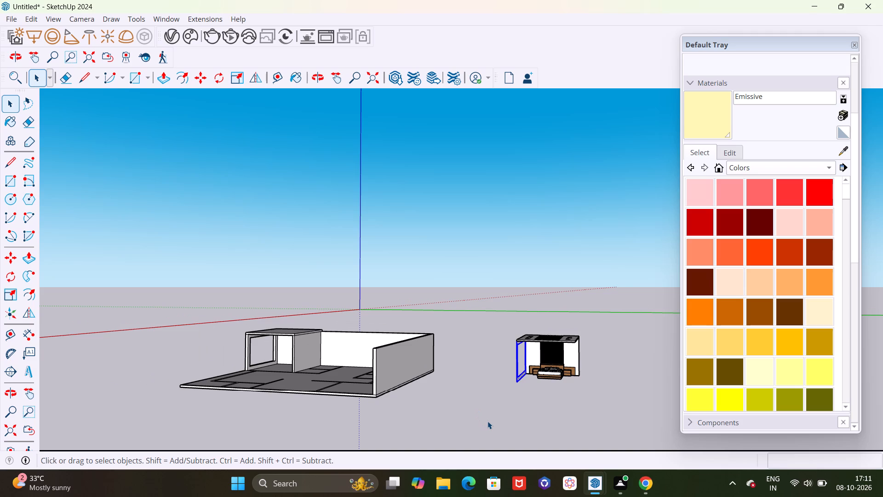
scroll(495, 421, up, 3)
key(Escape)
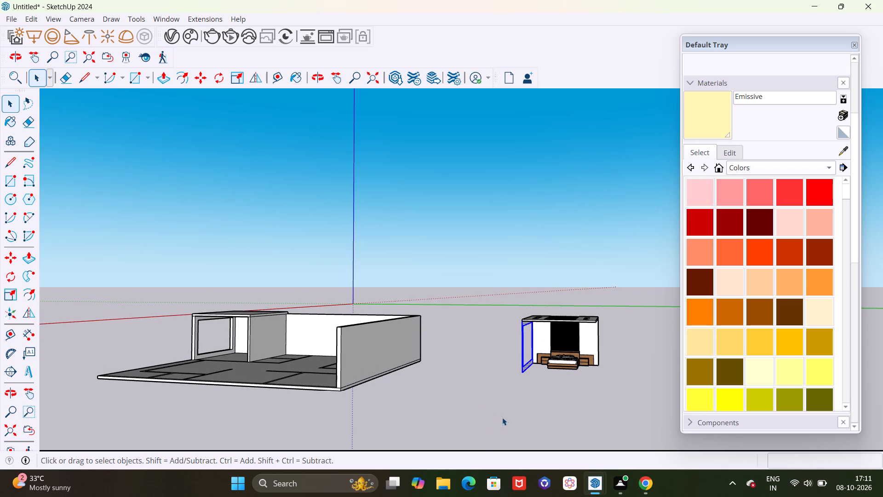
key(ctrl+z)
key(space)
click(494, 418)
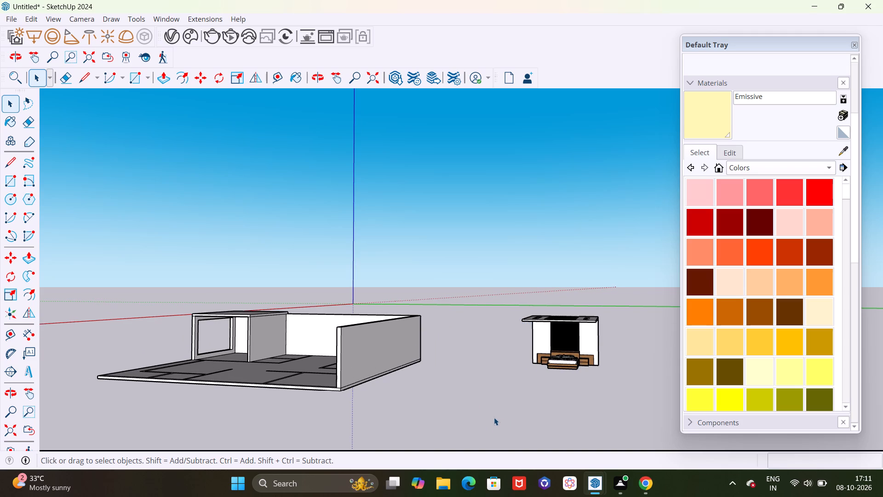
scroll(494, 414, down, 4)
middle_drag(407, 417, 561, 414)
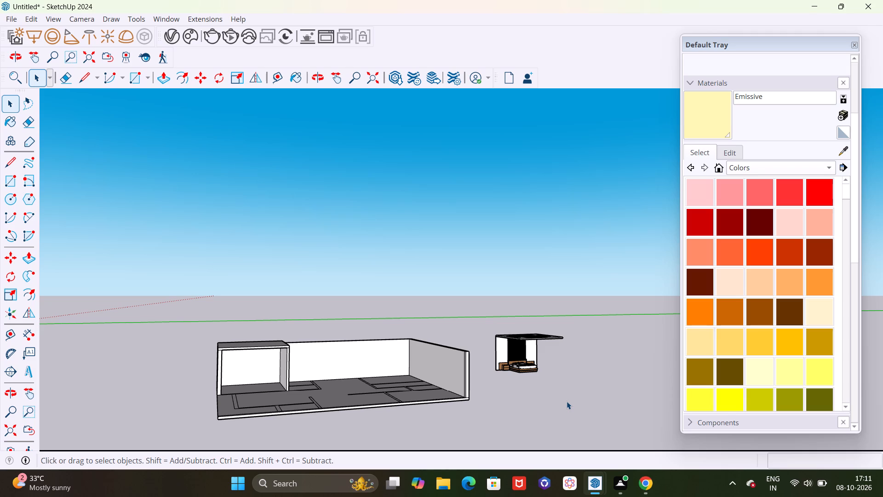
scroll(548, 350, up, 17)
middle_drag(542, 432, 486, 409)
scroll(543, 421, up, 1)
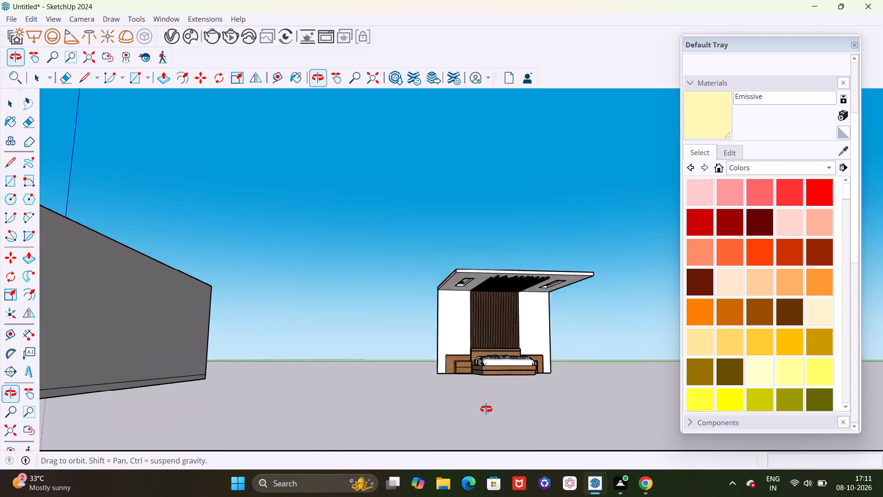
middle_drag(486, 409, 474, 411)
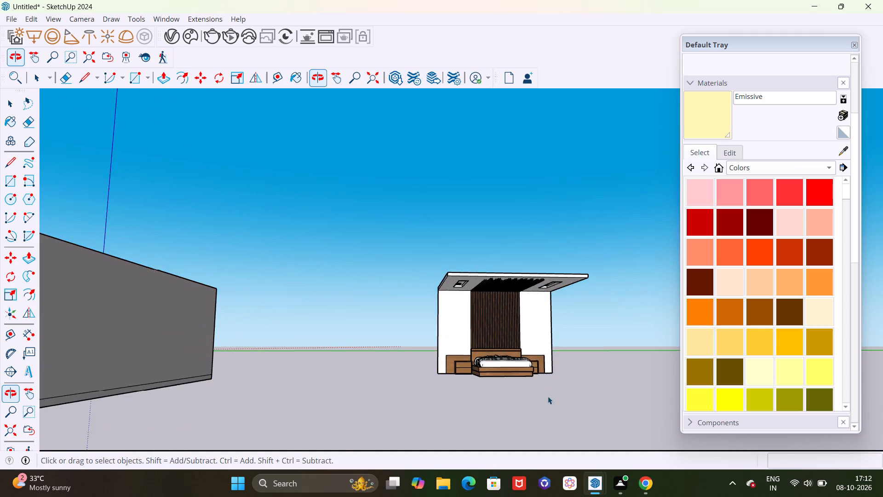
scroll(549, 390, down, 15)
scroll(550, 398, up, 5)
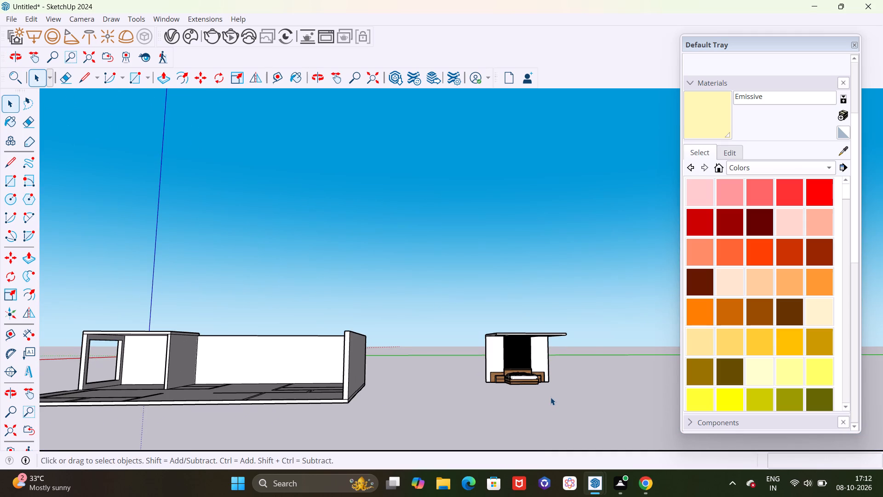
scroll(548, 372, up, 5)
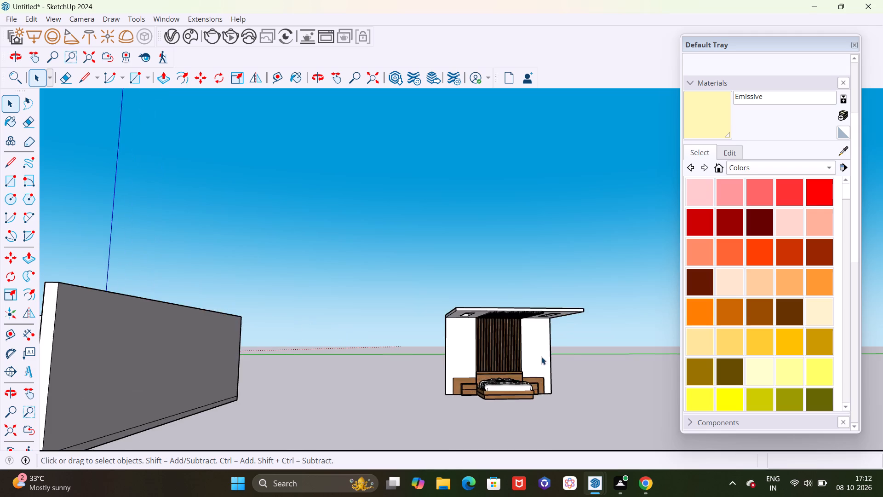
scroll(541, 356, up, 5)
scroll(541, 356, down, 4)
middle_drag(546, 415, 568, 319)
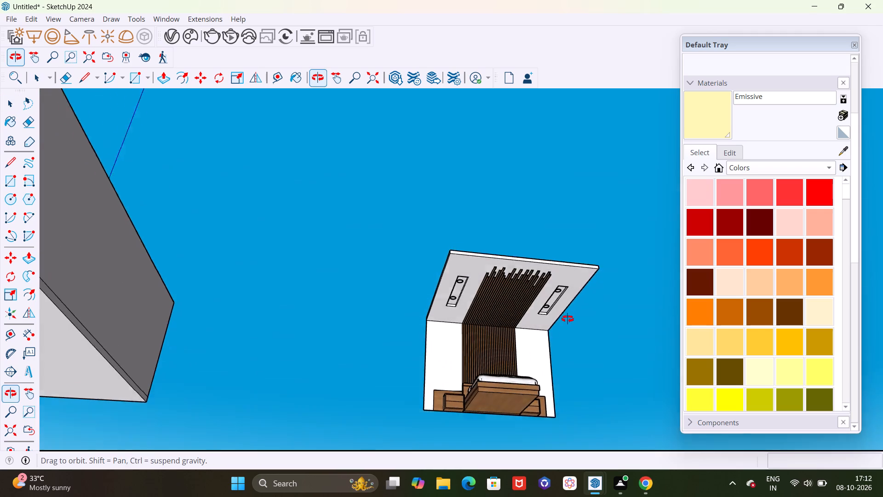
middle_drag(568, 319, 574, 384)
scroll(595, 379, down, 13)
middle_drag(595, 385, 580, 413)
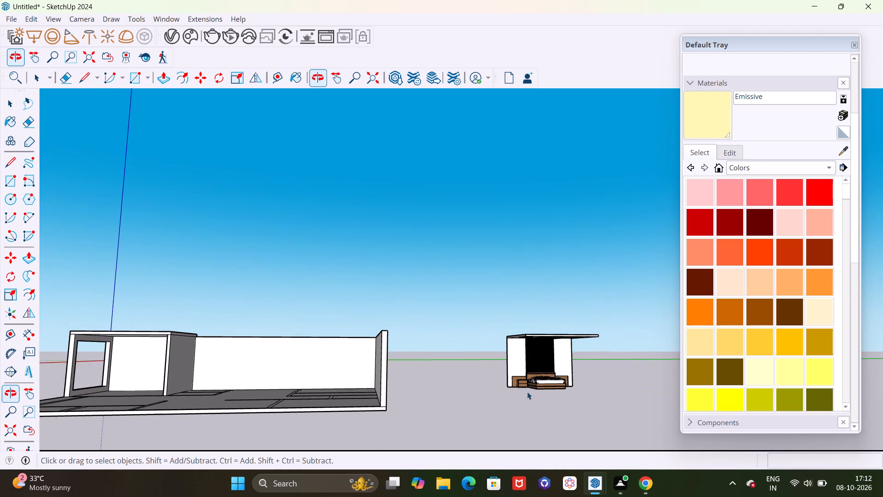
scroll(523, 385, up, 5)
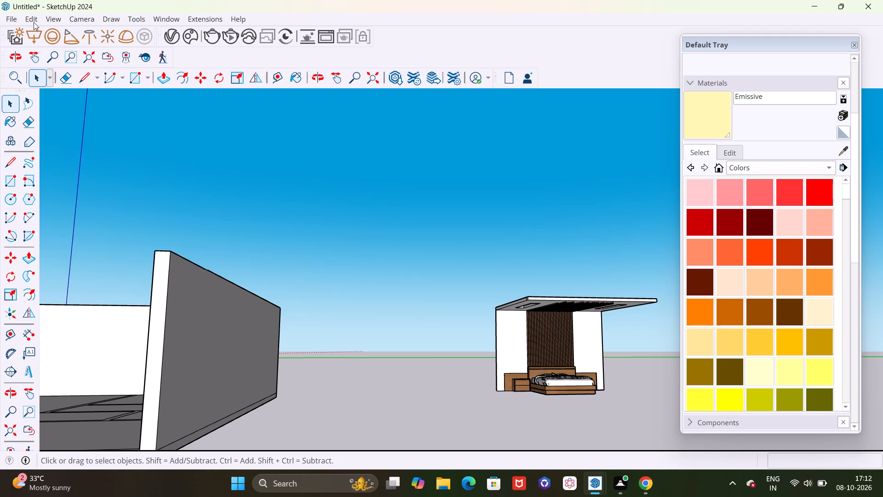
Import the SketchUp file Model, a black drawer handle, from the Downloads folder.
click(11, 20)
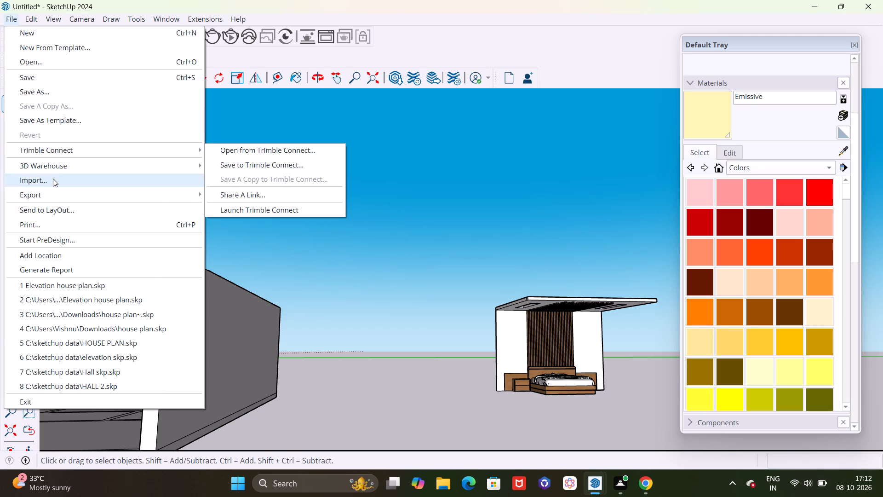
click(53, 179)
scroll(214, 184, down, 7)
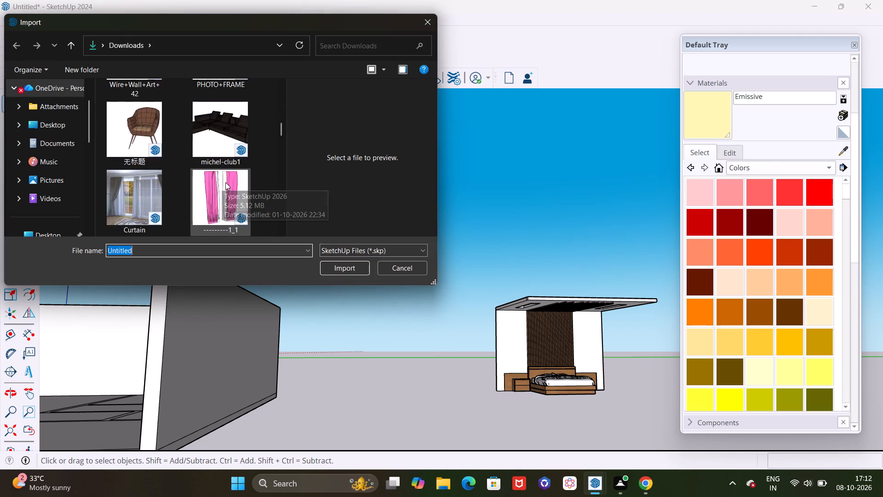
scroll(227, 182, down, 3)
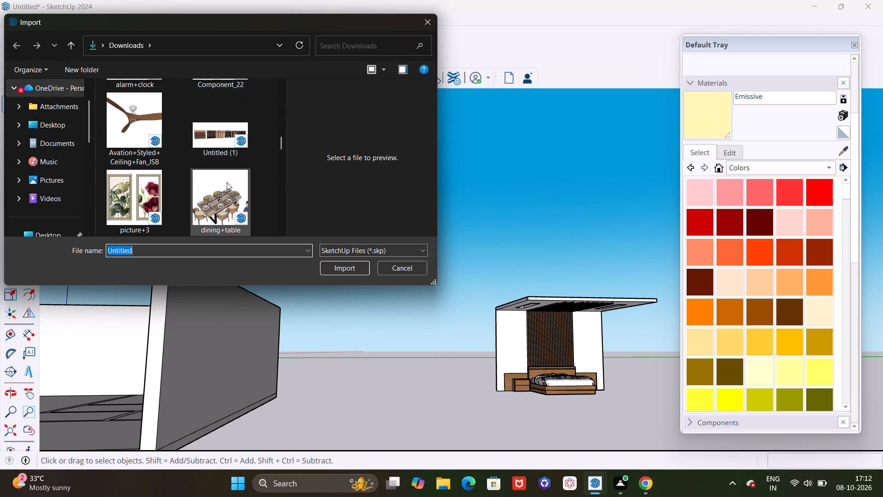
scroll(227, 182, down, 2)
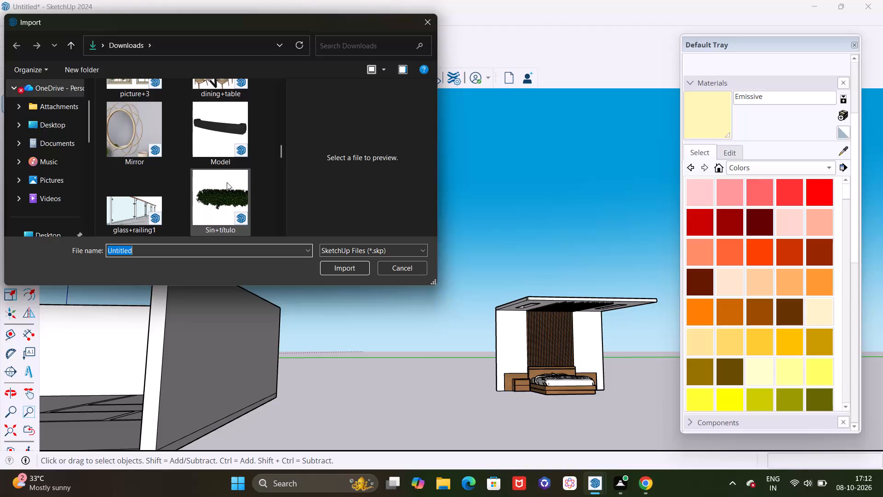
scroll(227, 182, down, 1)
scroll(227, 182, up, 2)
click(217, 180)
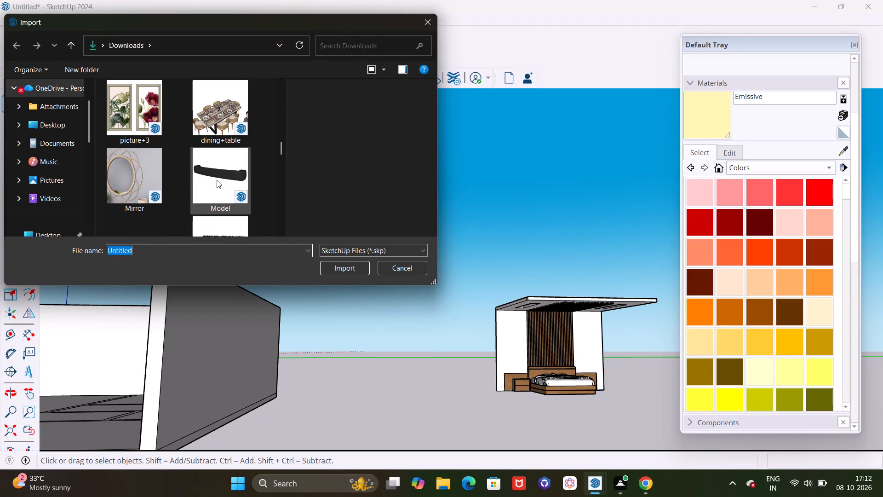
click(332, 268)
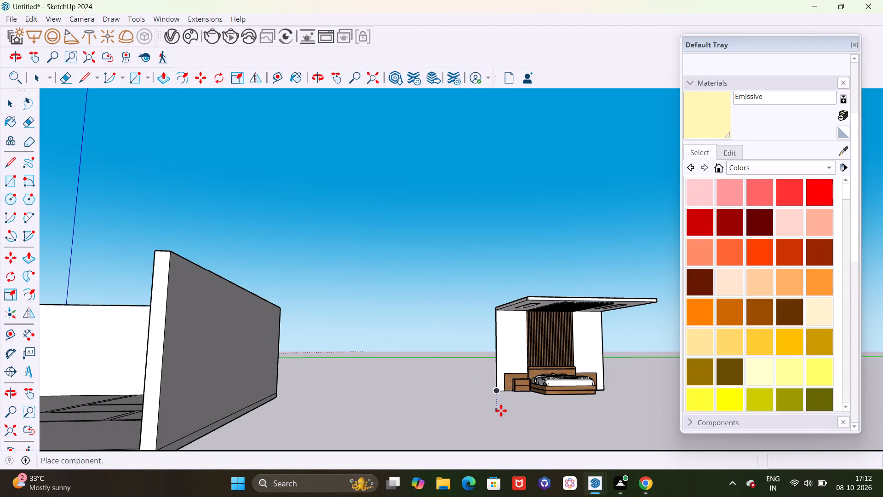
Place the imported handle on the ground in front of the nightstand at the left side of the bed.
scroll(499, 411, up, 18)
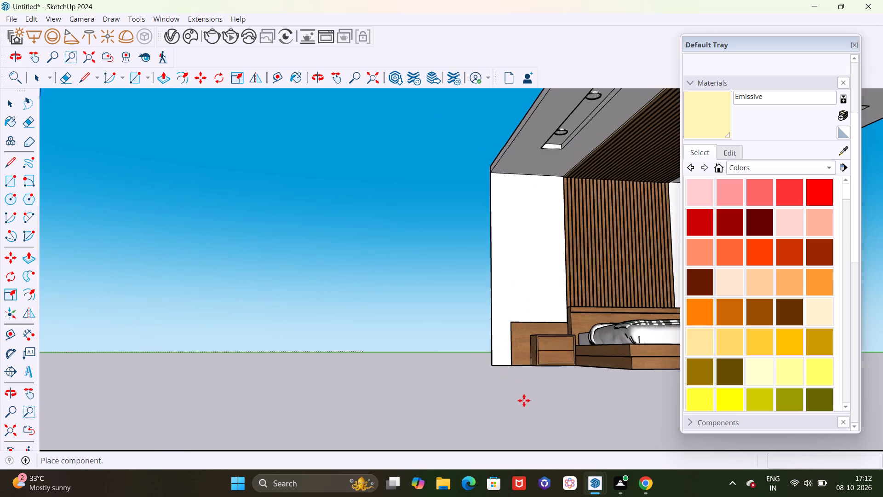
scroll(524, 400, up, 4)
scroll(516, 327, up, 5)
scroll(560, 441, up, 2)
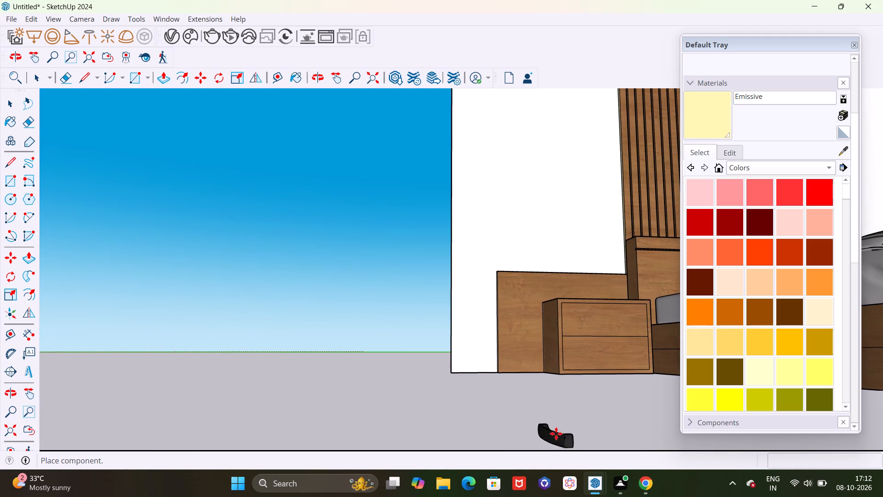
click(546, 421)
Rotate the black handle 90 degrees about the vertical axis so it runs parallel to the nightstand's drawer fronts.
scroll(430, 329, down, 6)
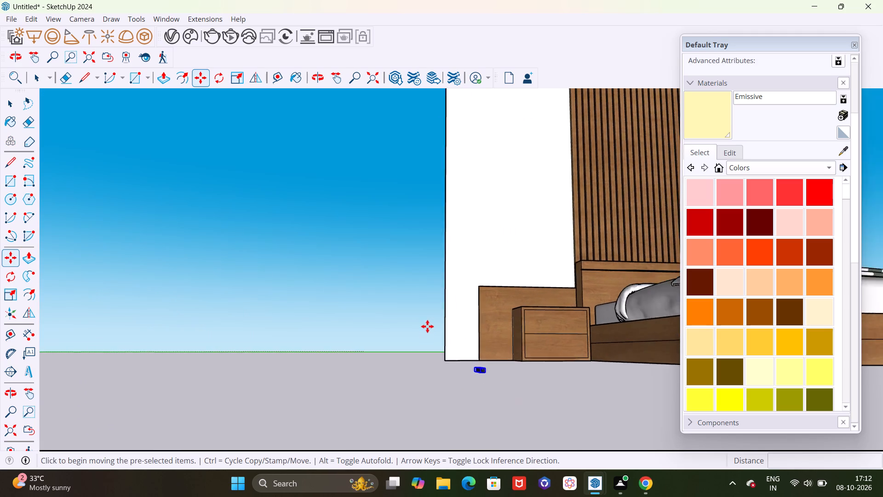
scroll(427, 326, down, 2)
middle_drag(406, 370, 463, 468)
scroll(463, 468, up, 1)
scroll(396, 279, down, 11)
scroll(455, 390, up, 5)
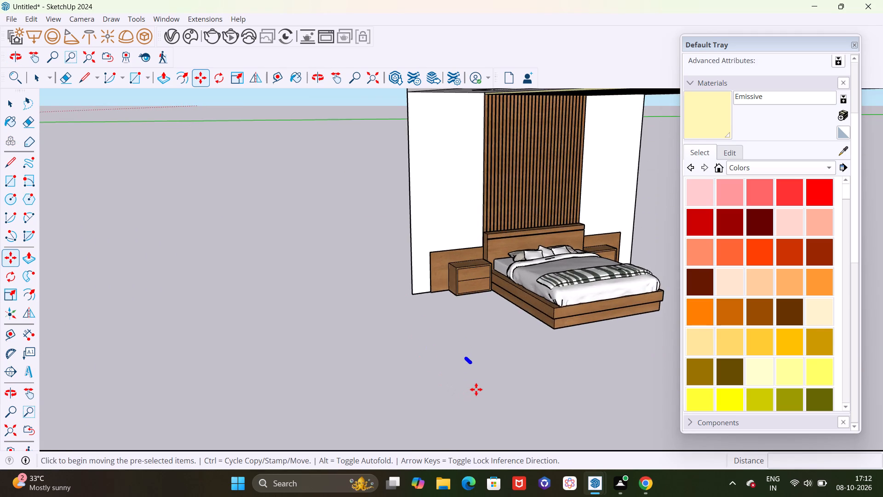
scroll(478, 388, up, 7)
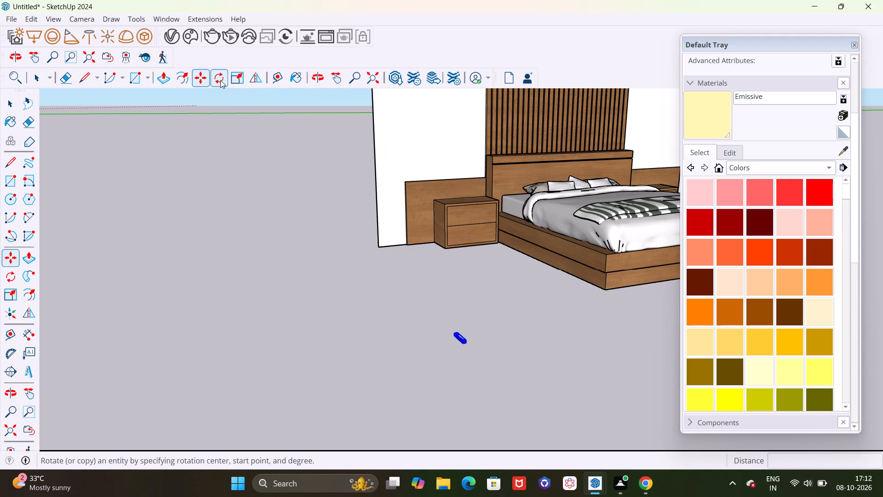
click(220, 80)
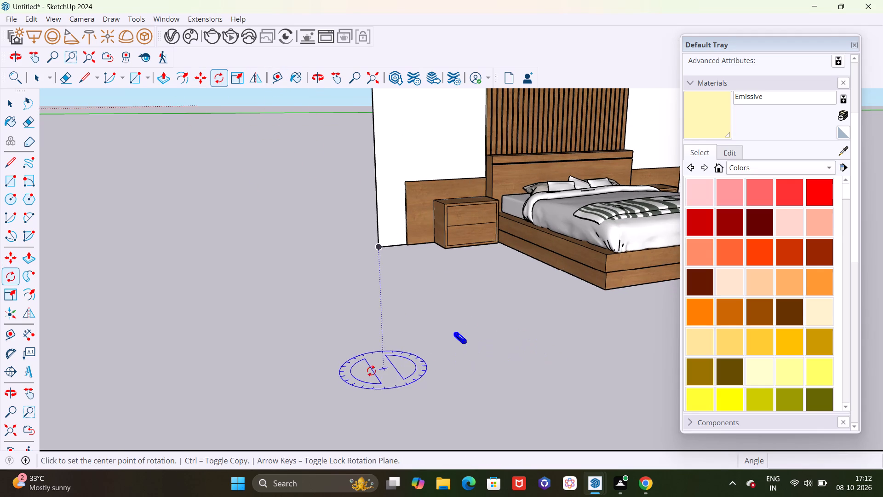
click(357, 374)
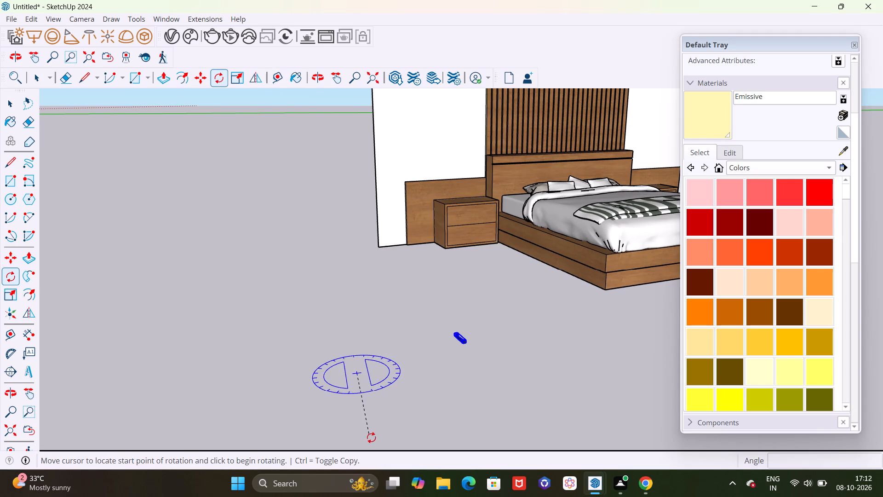
click(401, 446)
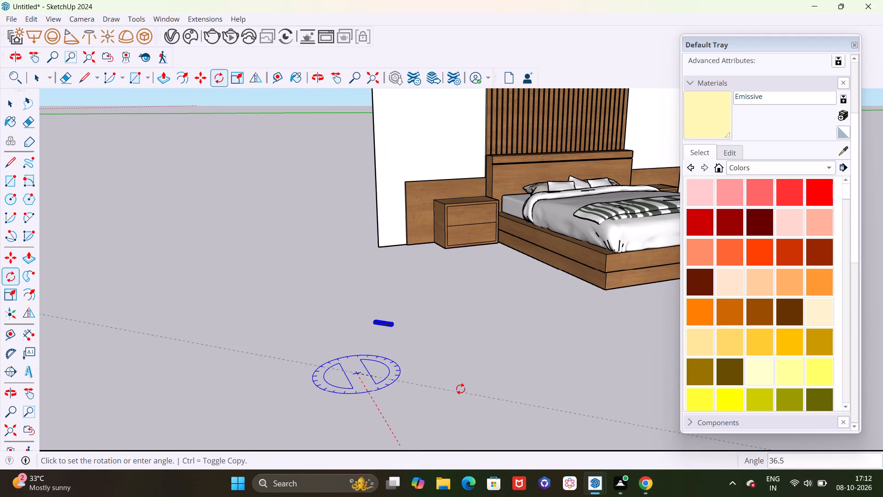
click(476, 353)
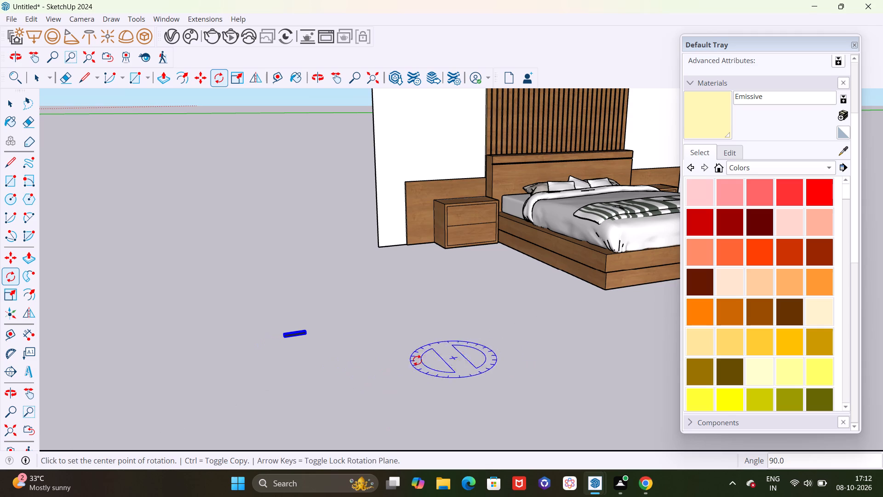
Move the handle by its end corner onto the upper drawer front of the left nightstand, near the middle.
scroll(308, 360, up, 4)
scroll(225, 318, up, 9)
middle_drag(271, 380, 343, 405)
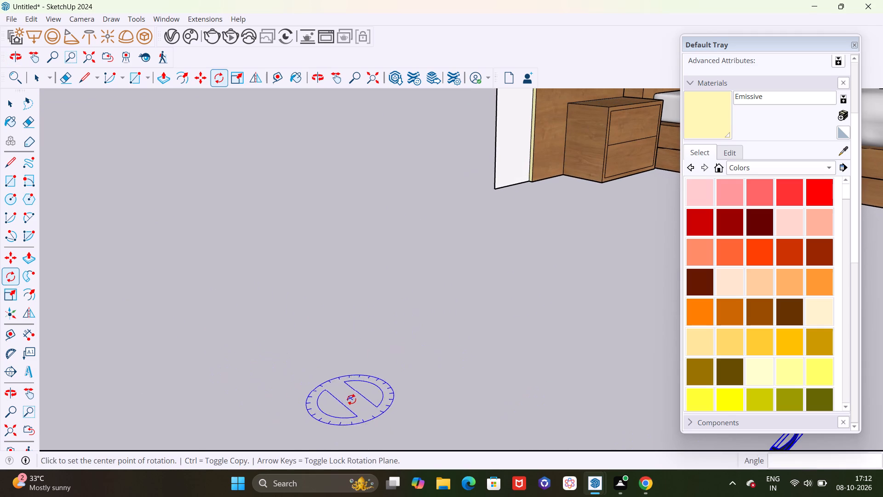
key(m)
scroll(387, 377, down, 10)
scroll(432, 417, up, 5)
scroll(576, 416, up, 5)
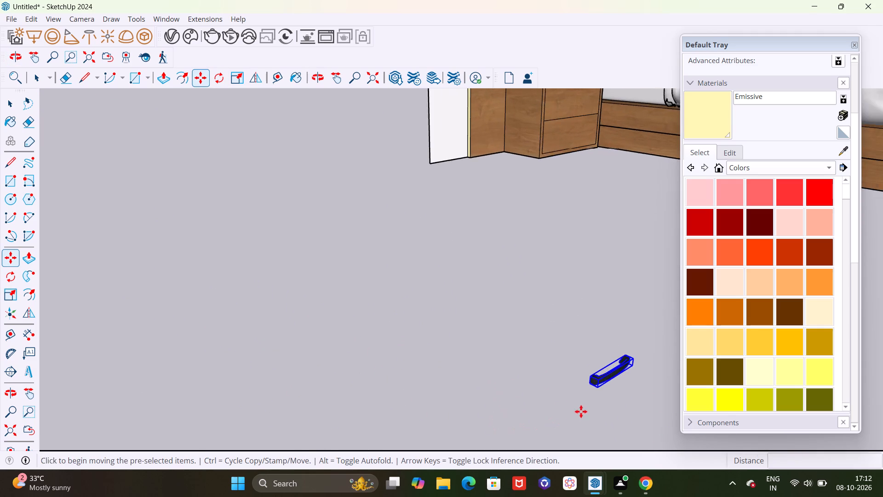
scroll(584, 409, up, 5)
scroll(499, 387, down, 4)
middle_drag(514, 404, 480, 362)
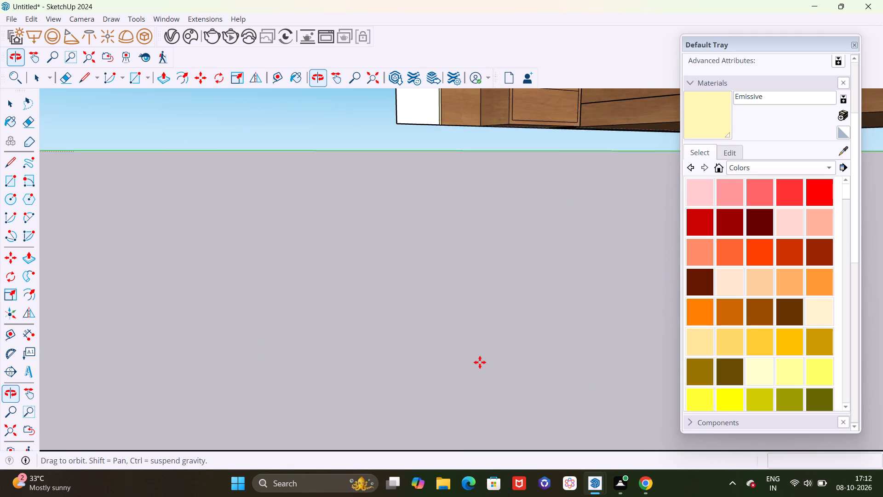
scroll(494, 367, down, 8)
middle_drag(468, 341, 509, 388)
scroll(549, 385, up, 5)
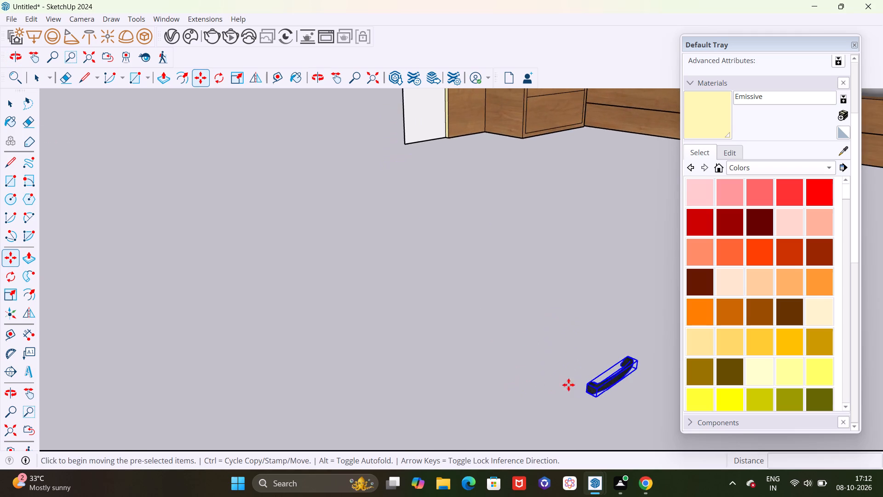
scroll(568, 385, up, 19)
scroll(596, 377, up, 9)
click(615, 350)
scroll(601, 353, down, 2)
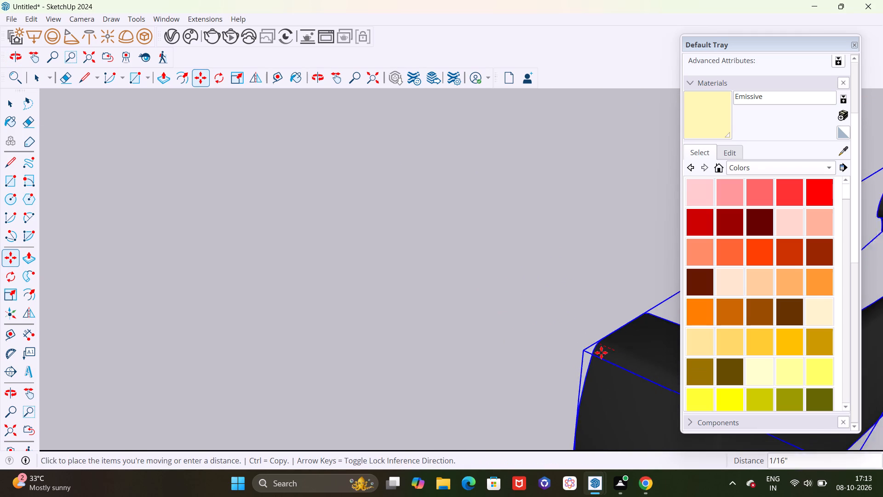
scroll(601, 353, down, 20)
scroll(601, 353, down, 18)
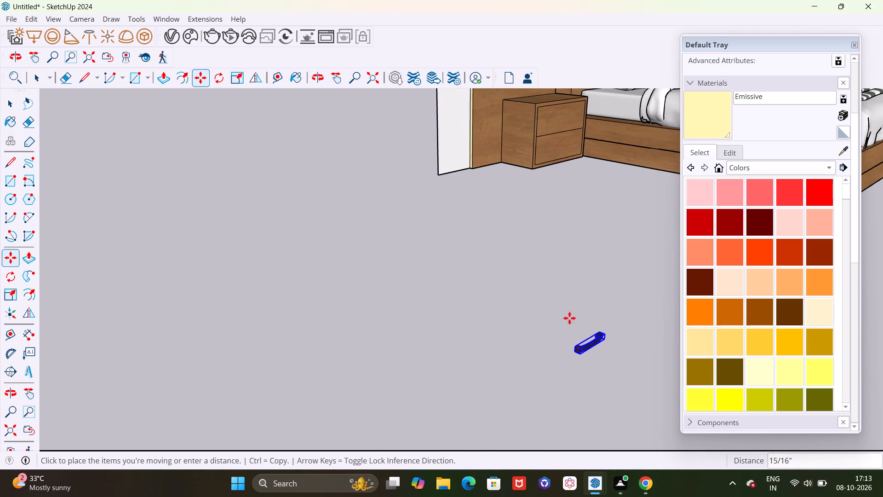
scroll(586, 110, up, 4)
scroll(545, 121, up, 11)
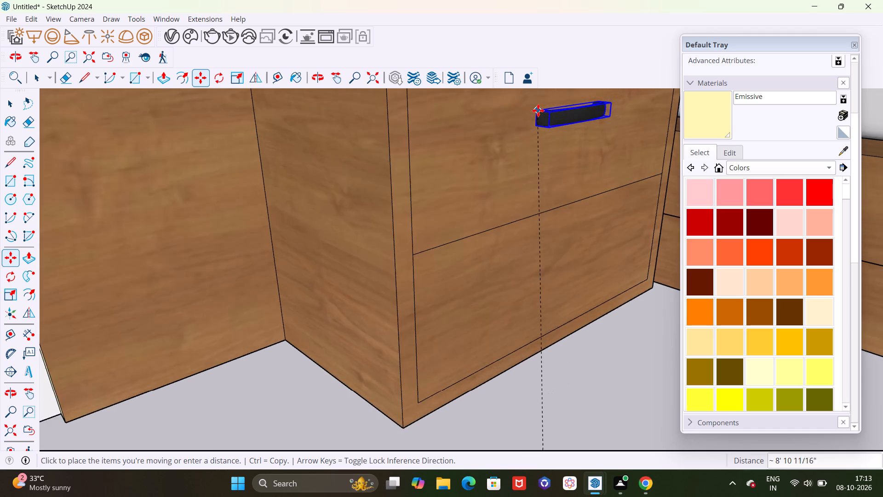
scroll(538, 110, up, 7)
scroll(491, 149, down, 16)
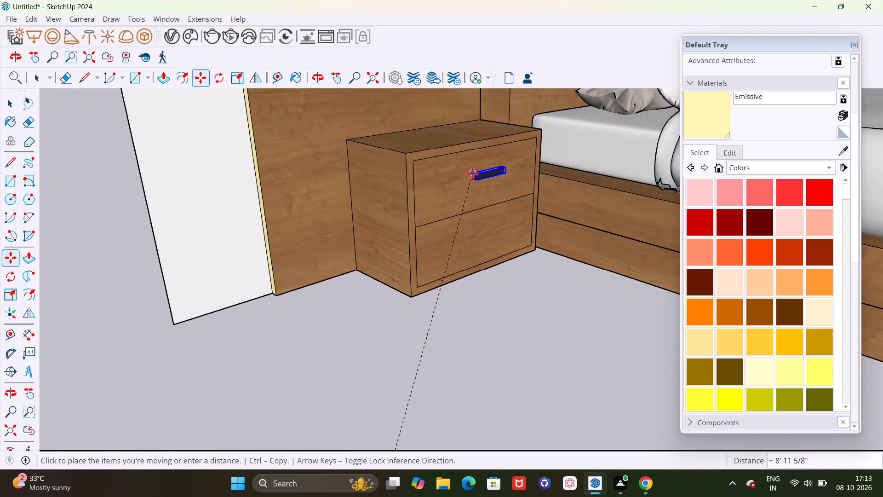
scroll(472, 173, up, 9)
click(469, 173)
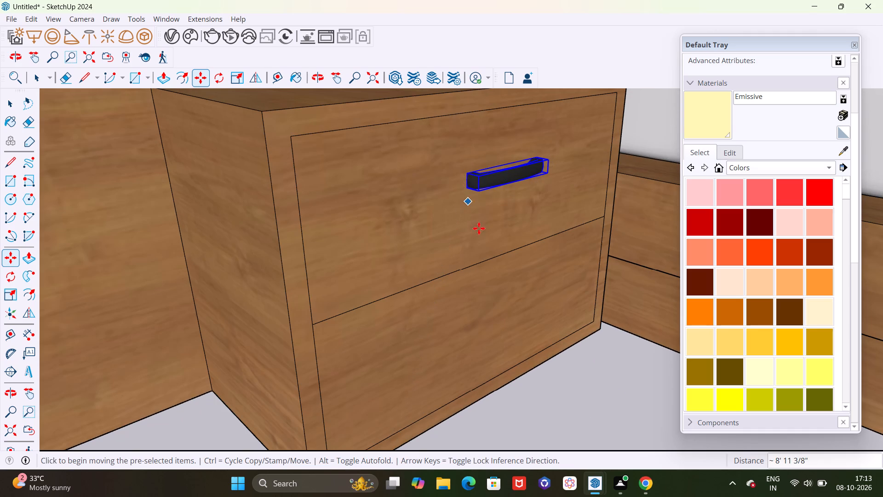
Copy the upper drawer's handle straight down about 7" onto the lower drawer front of the nightstand.
scroll(449, 236, down, 11)
middle_drag(418, 281, 309, 256)
scroll(334, 202, up, 5)
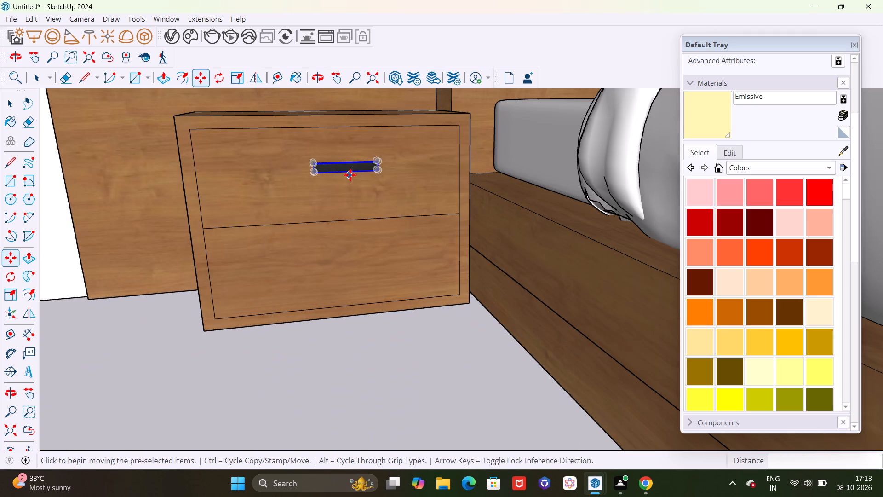
click(351, 170)
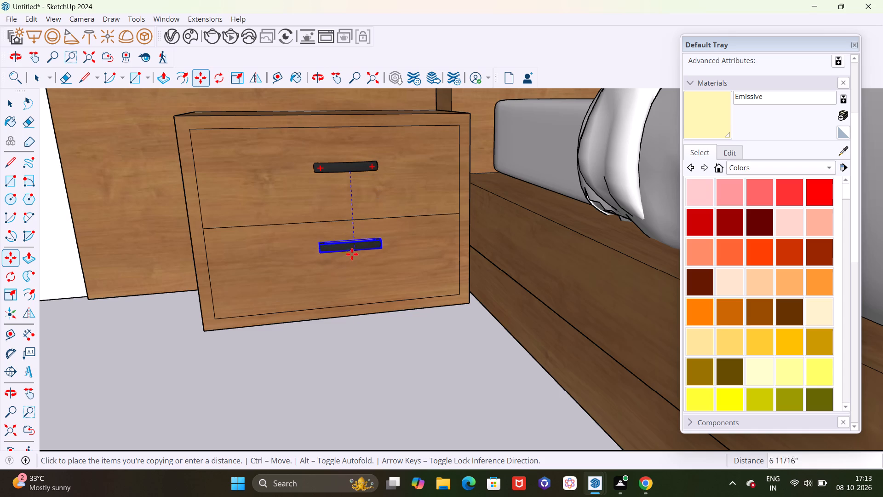
click(354, 258)
scroll(352, 260, down, 5)
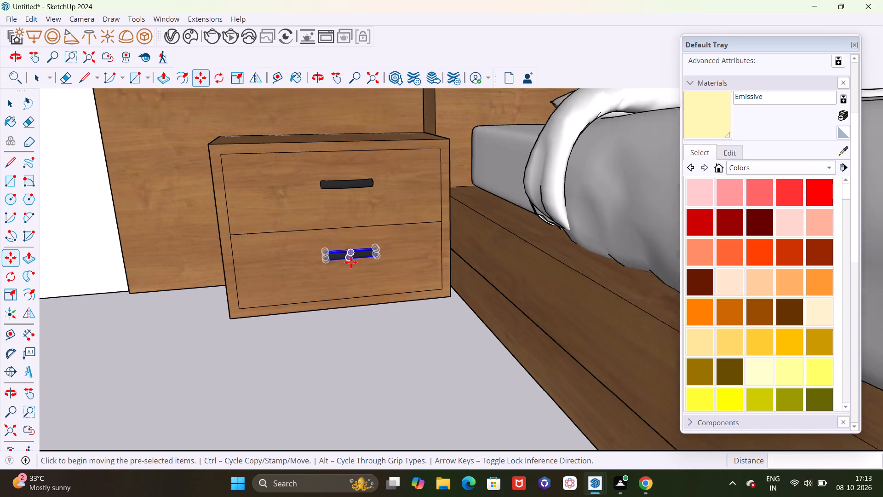
Copy both drawer handles from the left nightstand to the other nightstand, using the matching lower inner corners of the drawer fronts as reference.
key(space)
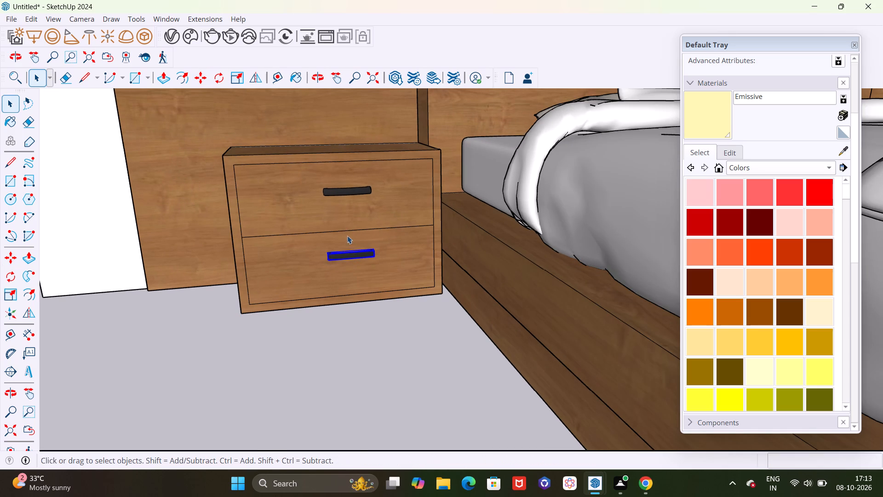
shift+click(340, 192)
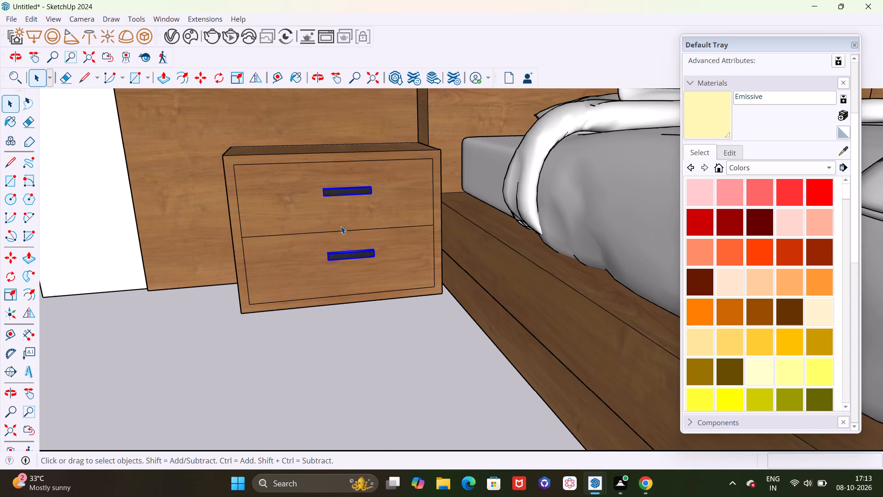
key(m)
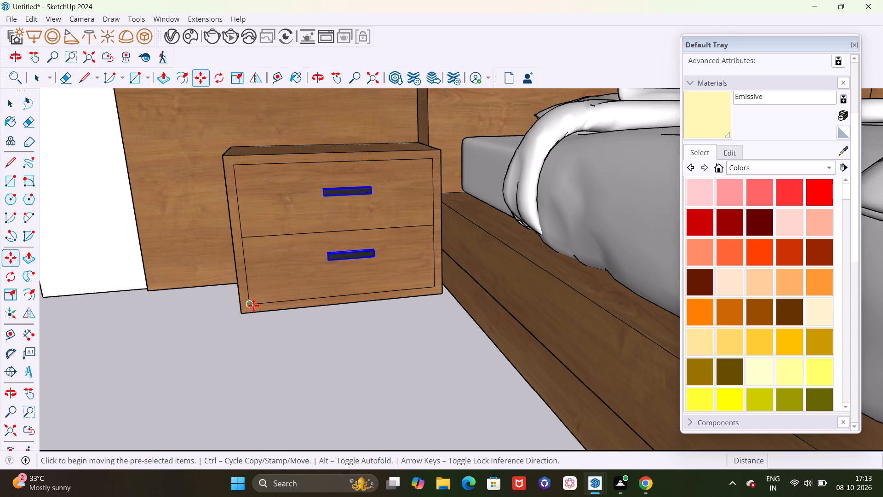
click(249, 305)
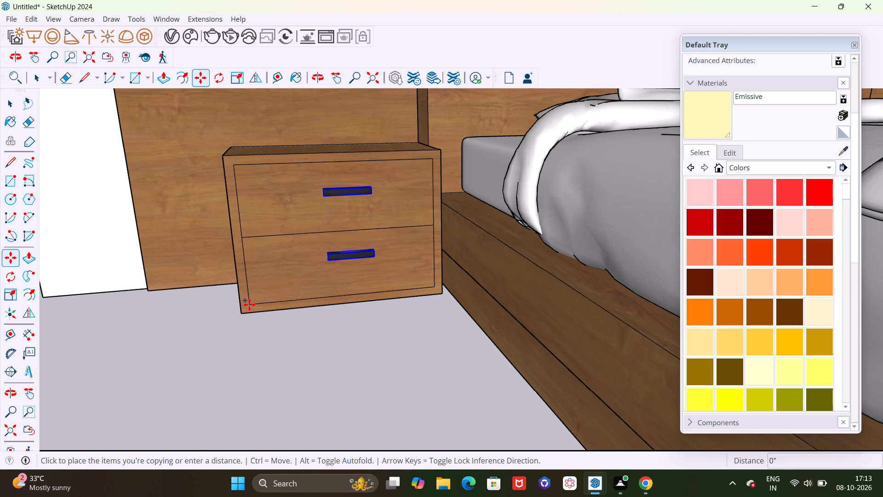
scroll(249, 305, down, 20)
scroll(249, 305, down, 2)
scroll(372, 289, up, 7)
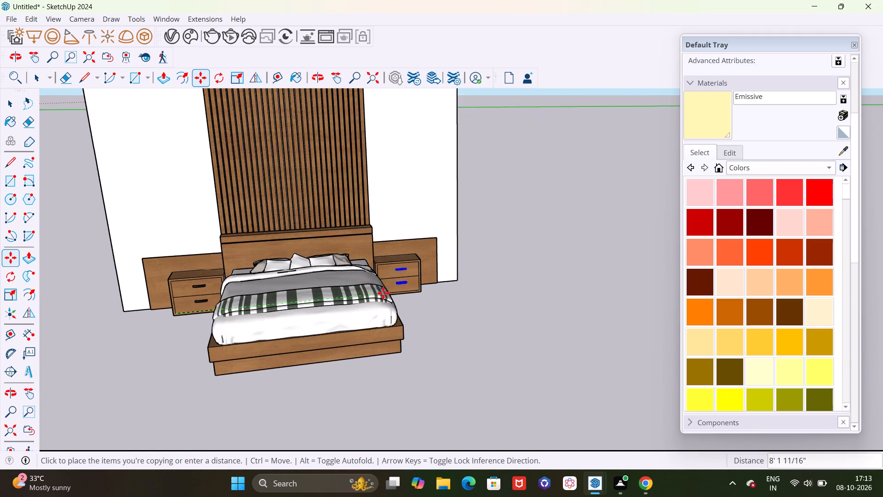
scroll(383, 293, up, 3)
middle_drag(417, 299, 306, 302)
scroll(379, 289, up, 15)
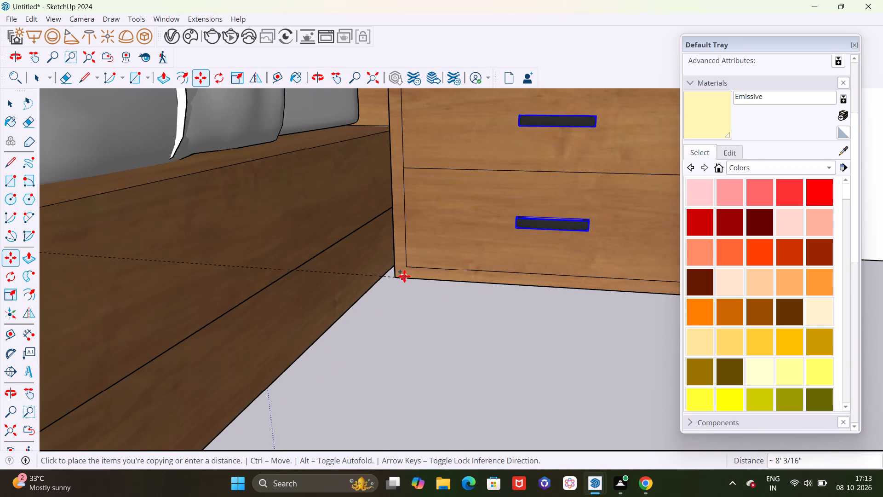
click(406, 267)
scroll(457, 281, down, 13)
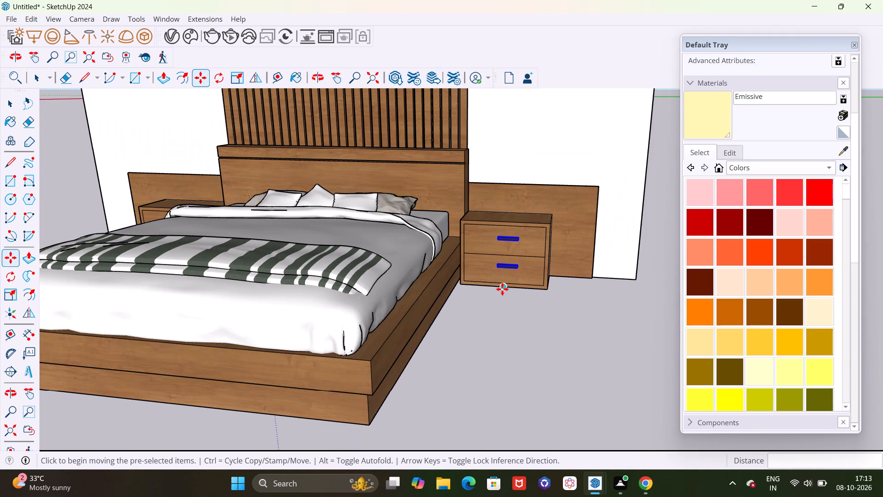
key(space)
click(523, 339)
scroll(550, 345, down, 11)
middle_drag(545, 380, 571, 371)
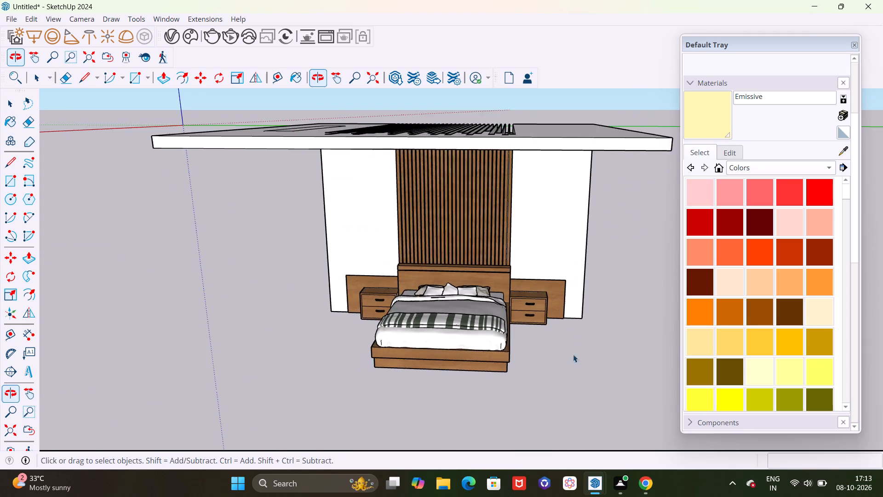
Shift both handles on the right nightstand about 1 7/16" sideways toward the bed, centring them on the drawer fronts.
scroll(555, 323, up, 17)
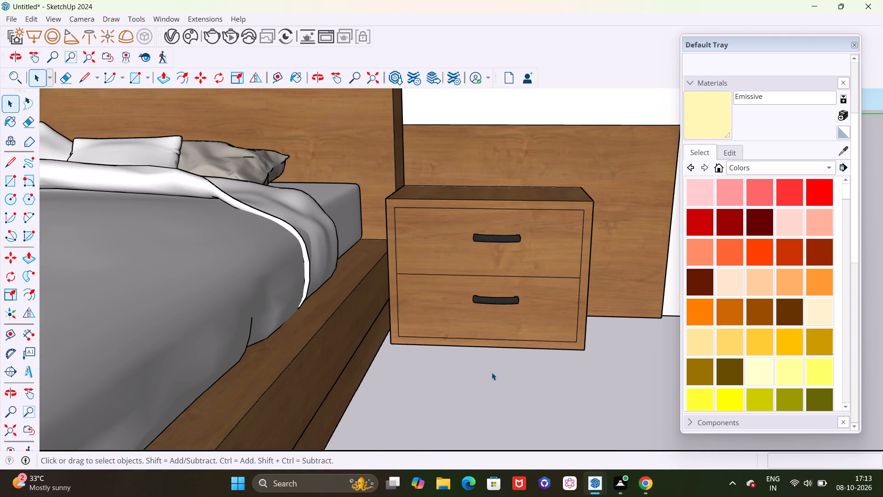
scroll(492, 372, down, 4)
click(495, 278)
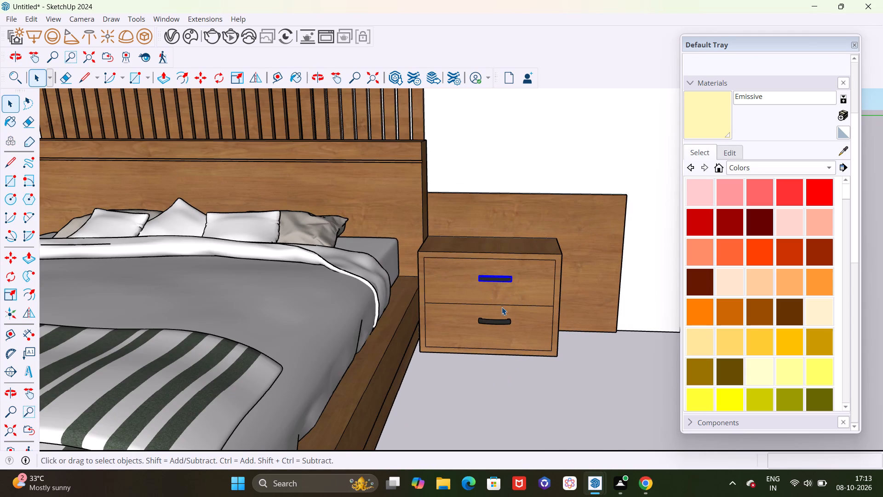
shift+click(499, 325)
key(m)
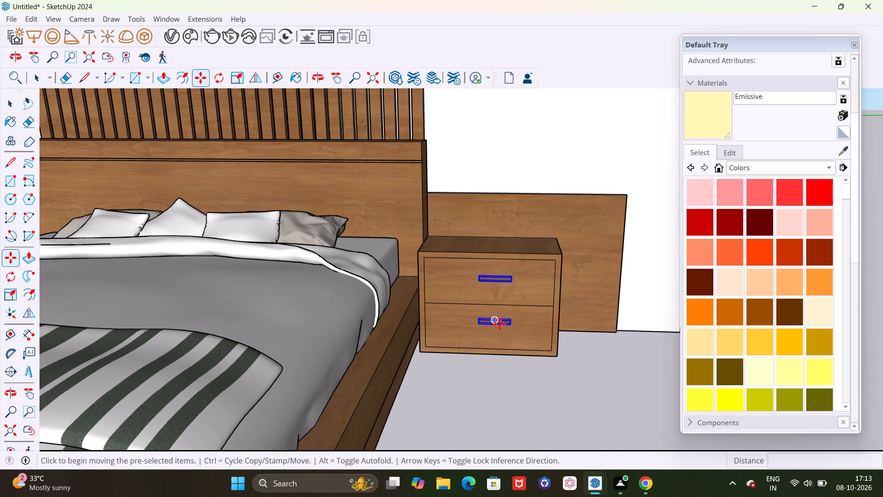
click(499, 324)
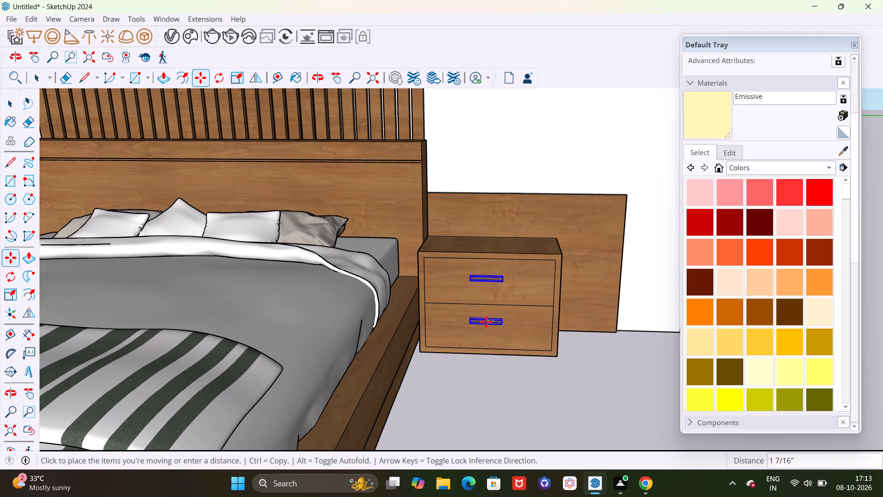
click(486, 322)
key(space)
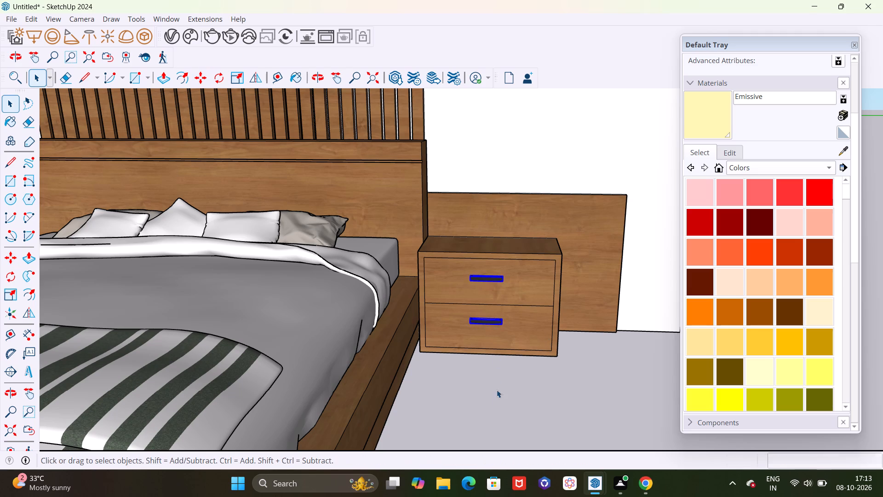
click(495, 403)
Import the potted plant model "12" from the Downloads folder and place it on the ground near the bedroom feature.
scroll(516, 358, down, 19)
scroll(545, 408, down, 3)
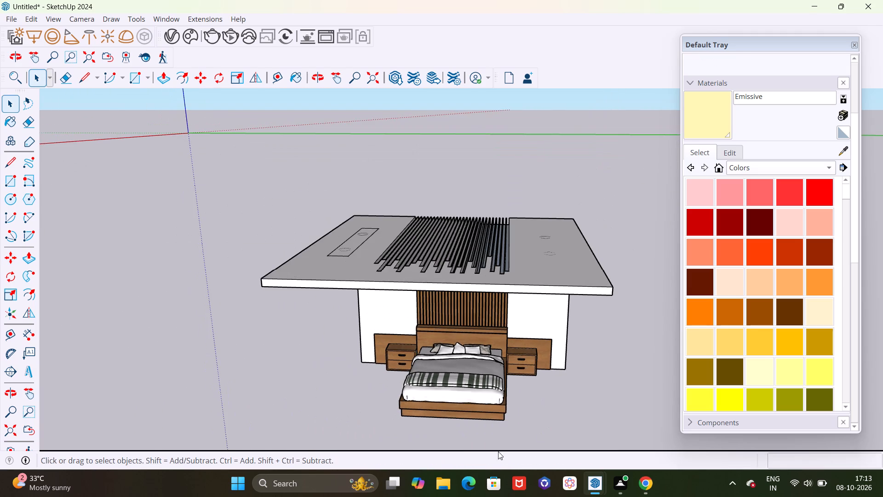
middle_drag(435, 425, 485, 346)
scroll(495, 317, down, 12)
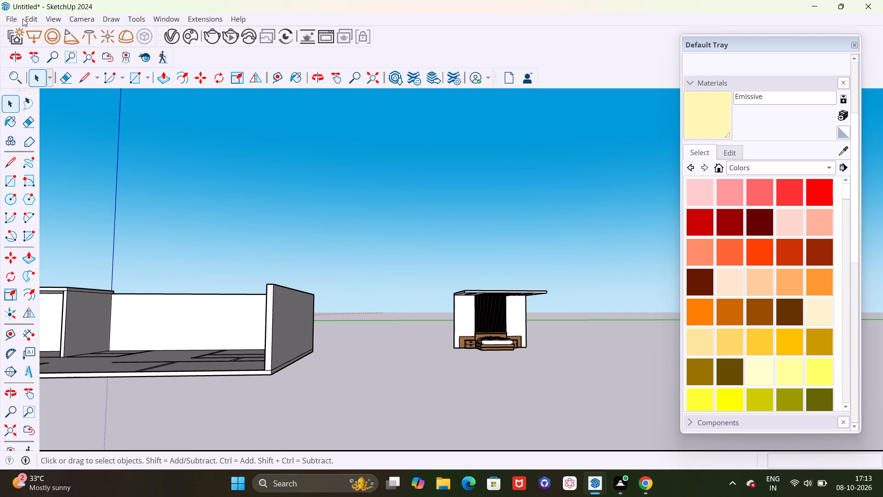
click(7, 17)
click(54, 179)
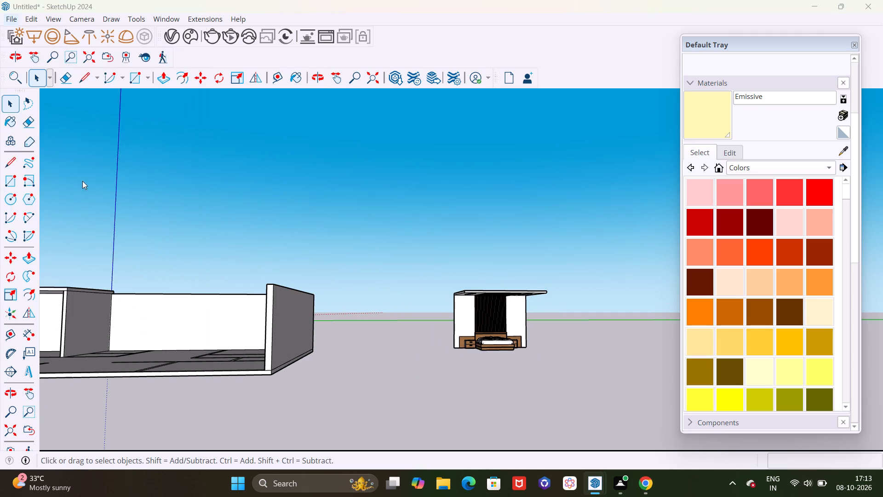
scroll(236, 198, down, 7)
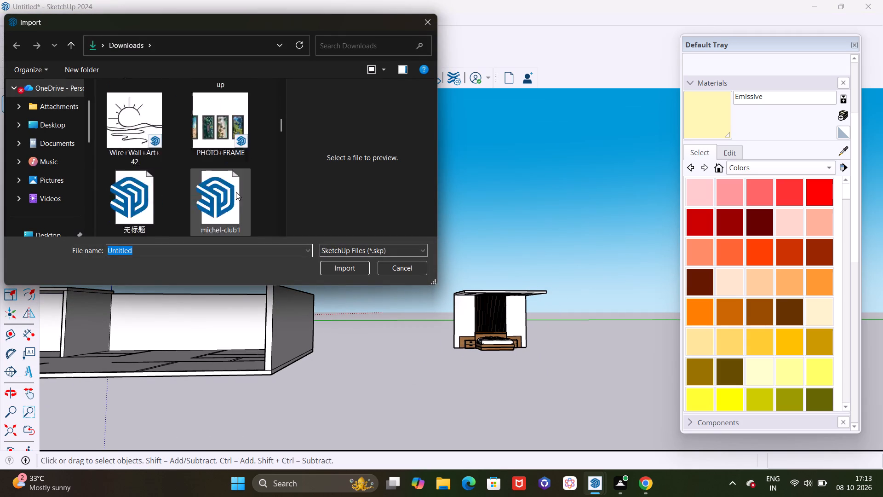
scroll(236, 192, down, 6)
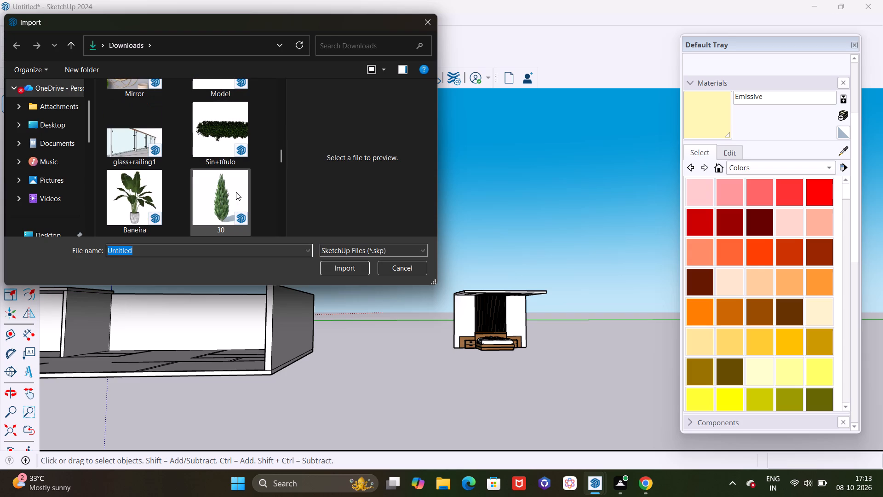
scroll(236, 192, down, 2)
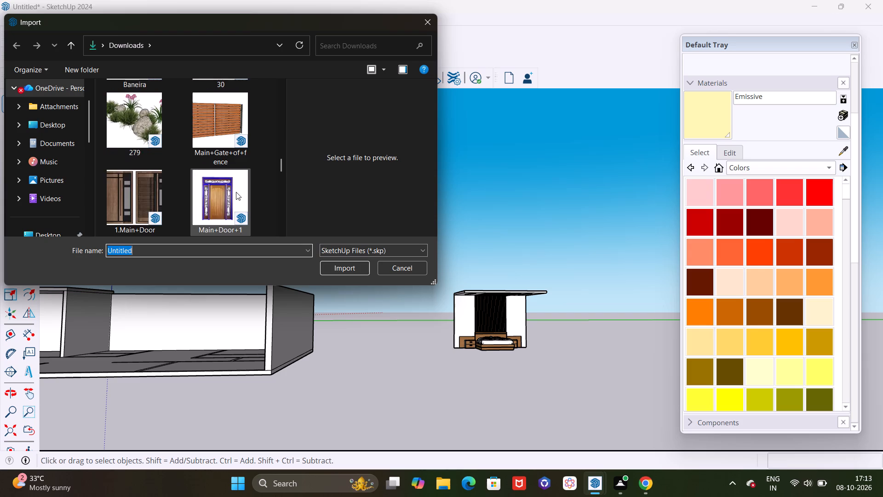
scroll(236, 192, down, 2)
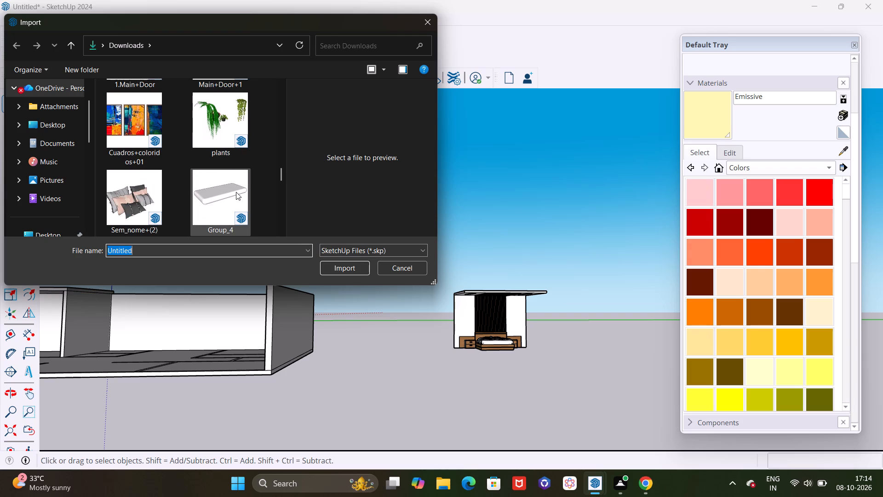
scroll(236, 192, down, 6)
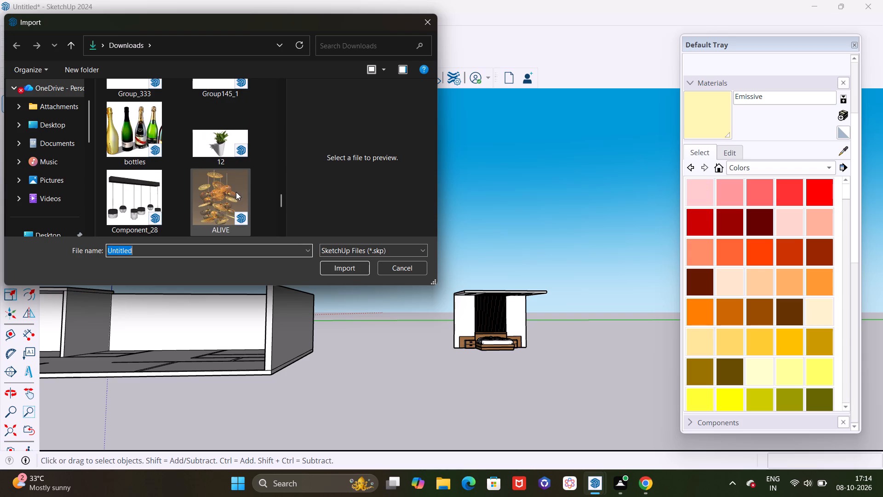
scroll(236, 192, up, 1)
scroll(236, 192, down, 1)
scroll(236, 191, up, 1)
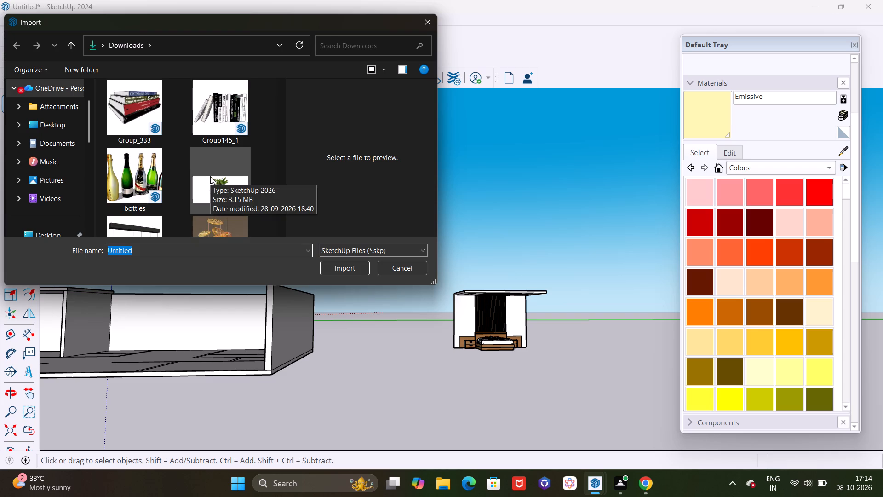
scroll(210, 176, down, 1)
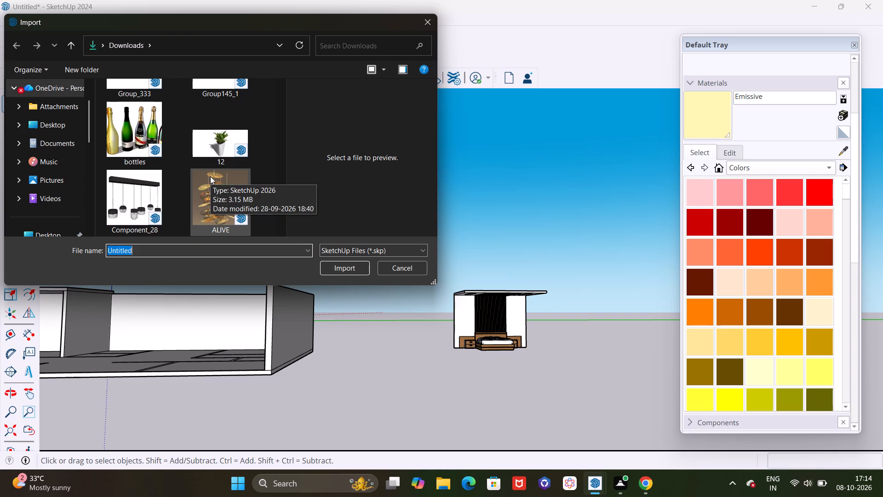
scroll(210, 176, down, 3)
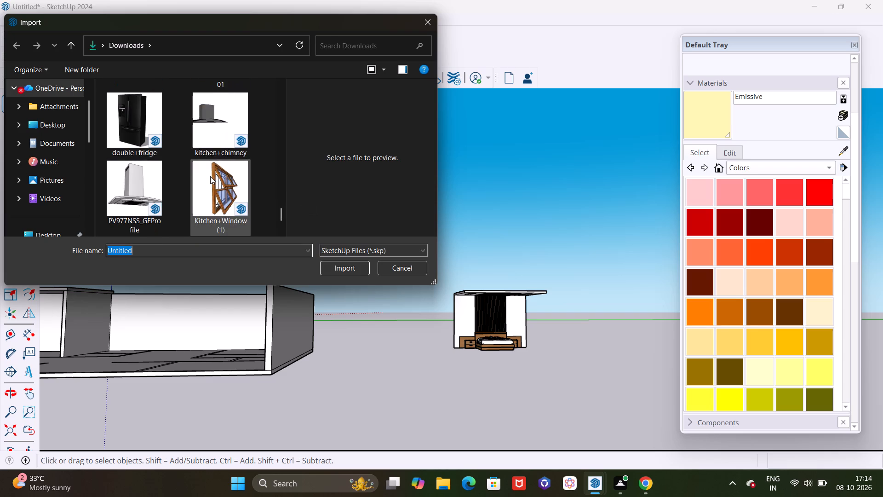
scroll(210, 176, down, 3)
scroll(210, 176, up, 1)
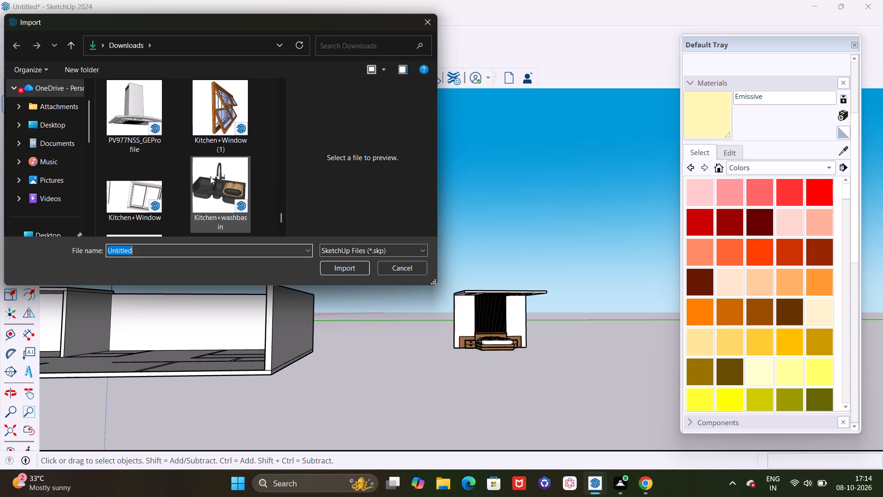
scroll(210, 176, up, 3)
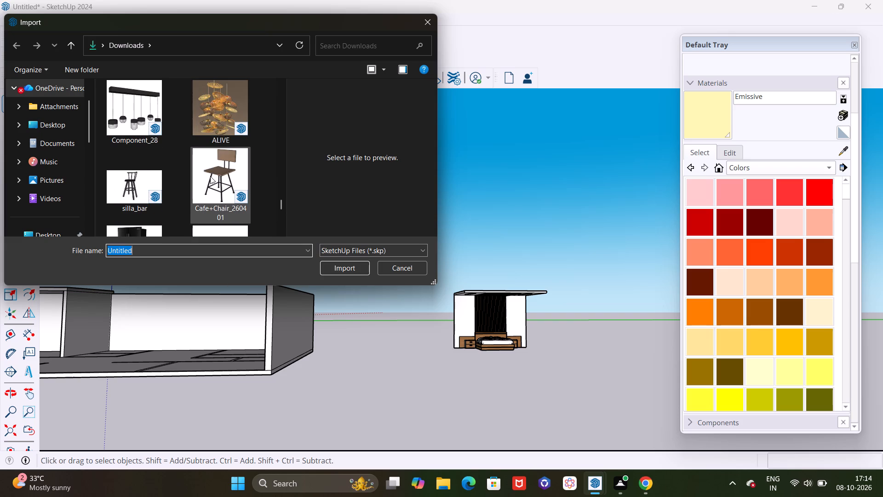
scroll(210, 176, up, 1)
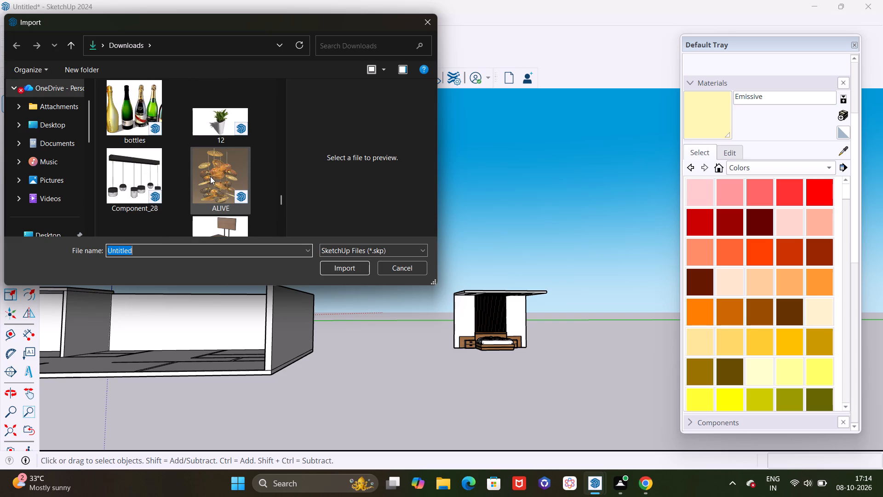
click(222, 126)
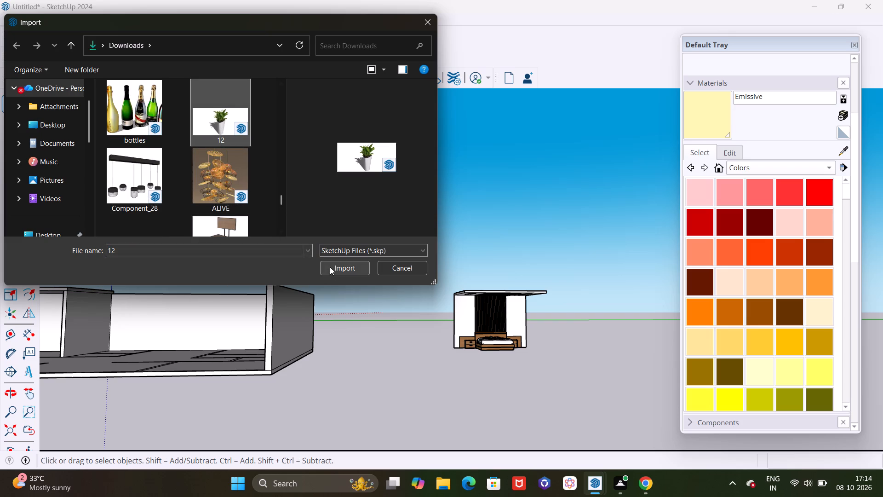
click(330, 267)
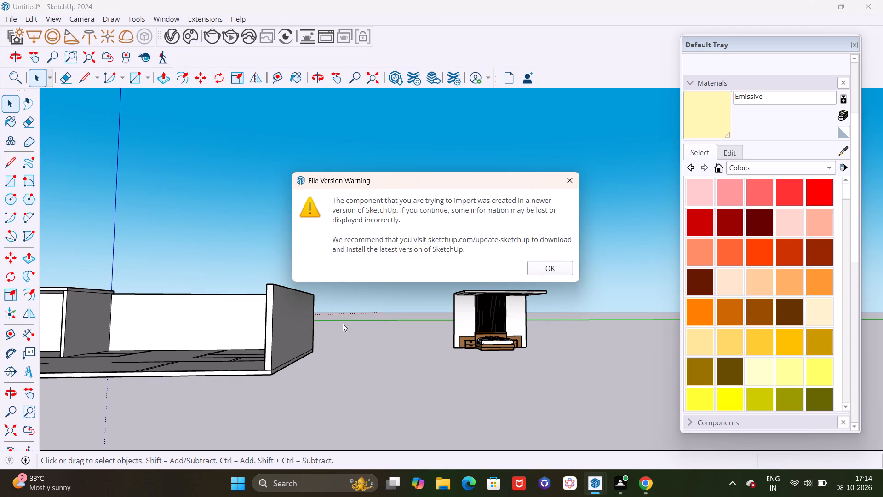
click(551, 269)
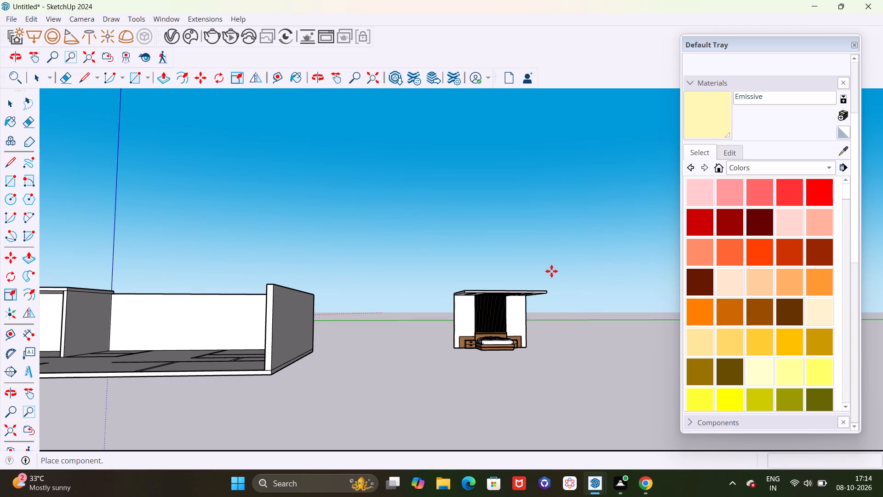
click(561, 391)
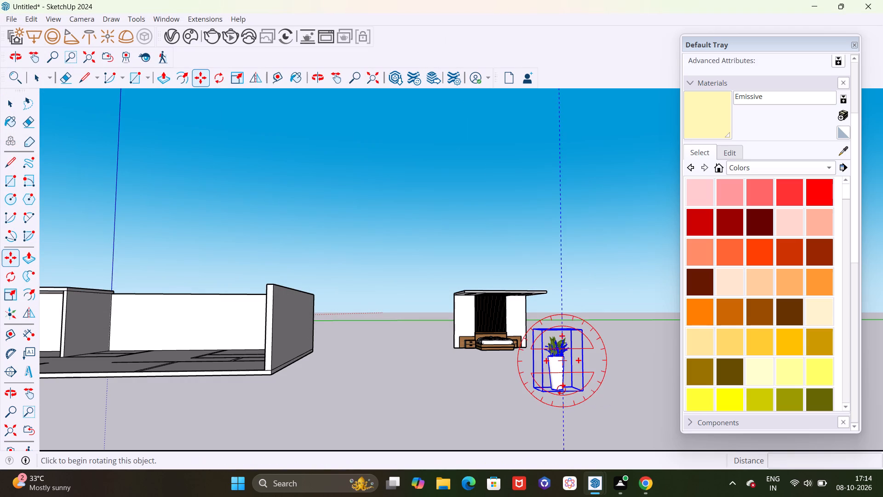
Scale the potted plant down uniformly from its upper corner to a small fraction of its size.
key(s)
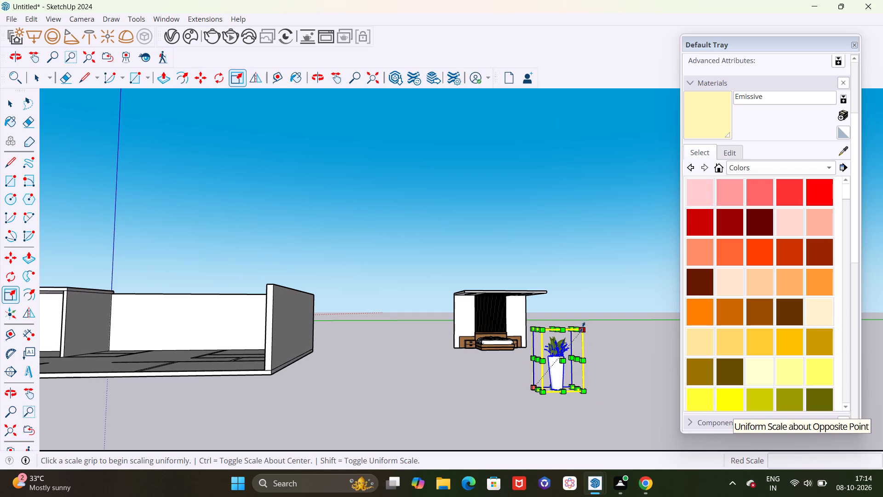
drag(582, 327, 550, 383)
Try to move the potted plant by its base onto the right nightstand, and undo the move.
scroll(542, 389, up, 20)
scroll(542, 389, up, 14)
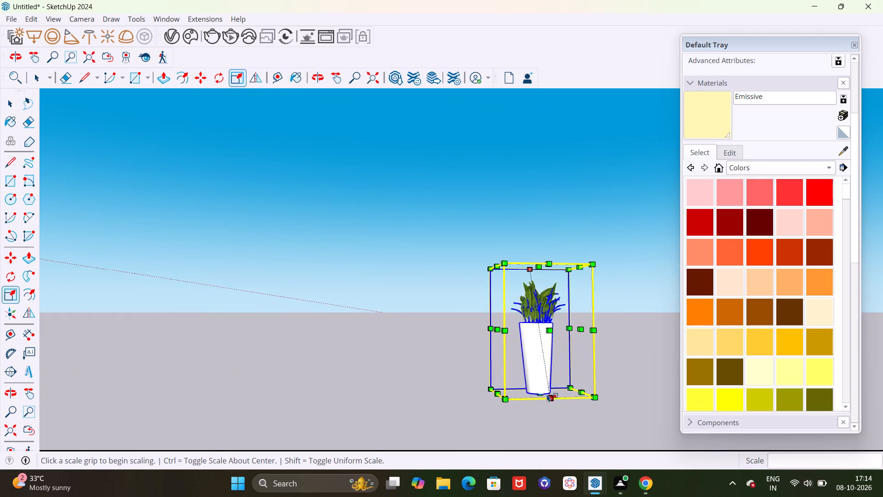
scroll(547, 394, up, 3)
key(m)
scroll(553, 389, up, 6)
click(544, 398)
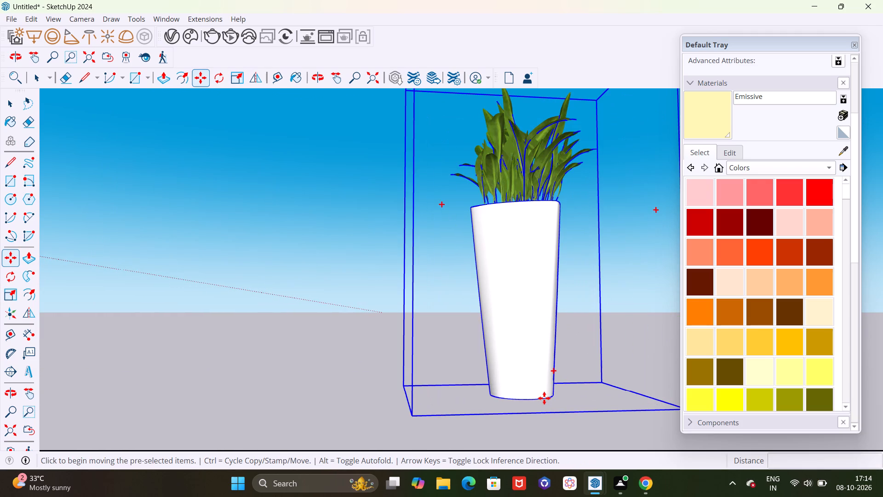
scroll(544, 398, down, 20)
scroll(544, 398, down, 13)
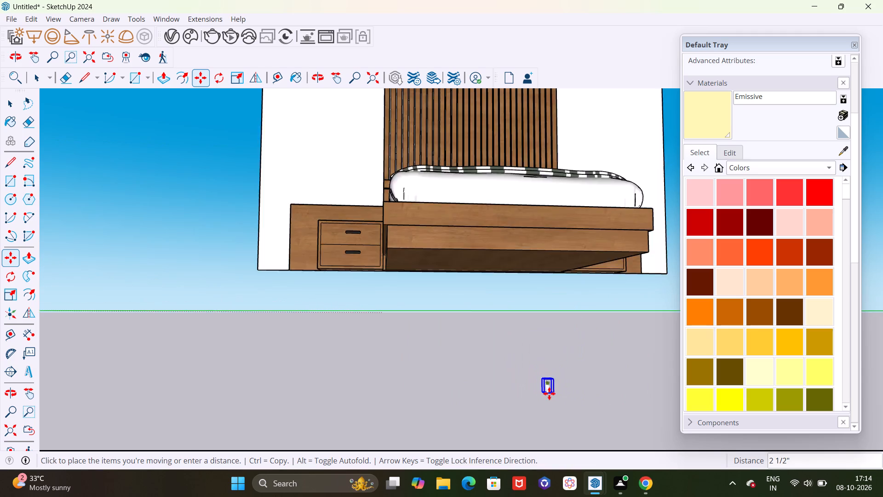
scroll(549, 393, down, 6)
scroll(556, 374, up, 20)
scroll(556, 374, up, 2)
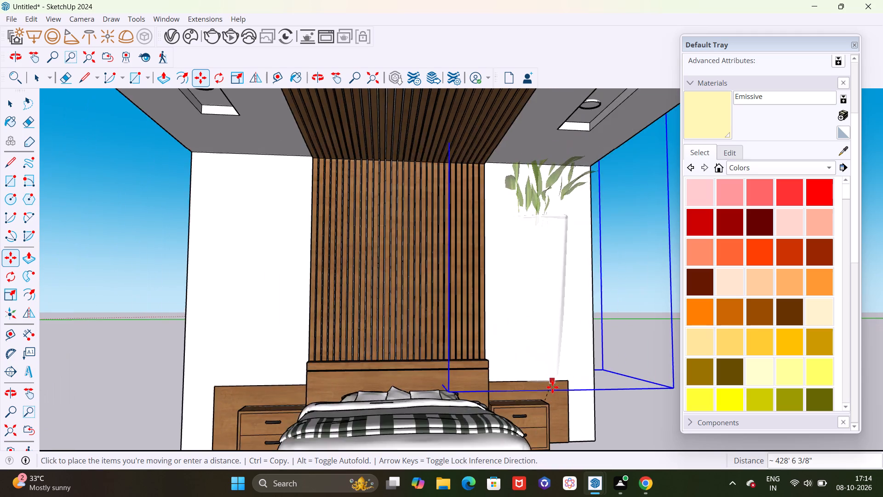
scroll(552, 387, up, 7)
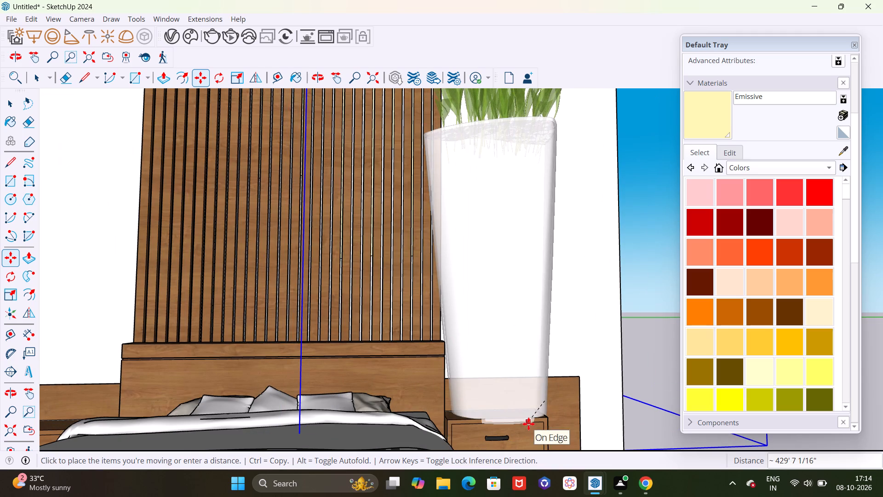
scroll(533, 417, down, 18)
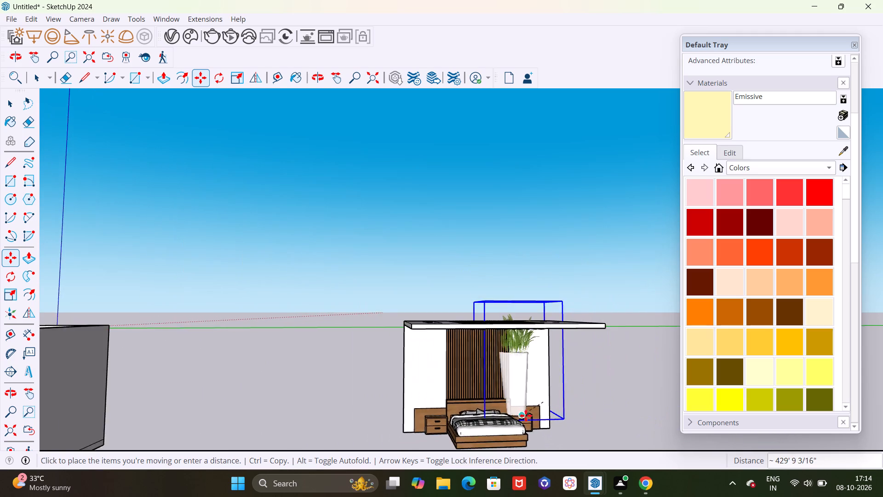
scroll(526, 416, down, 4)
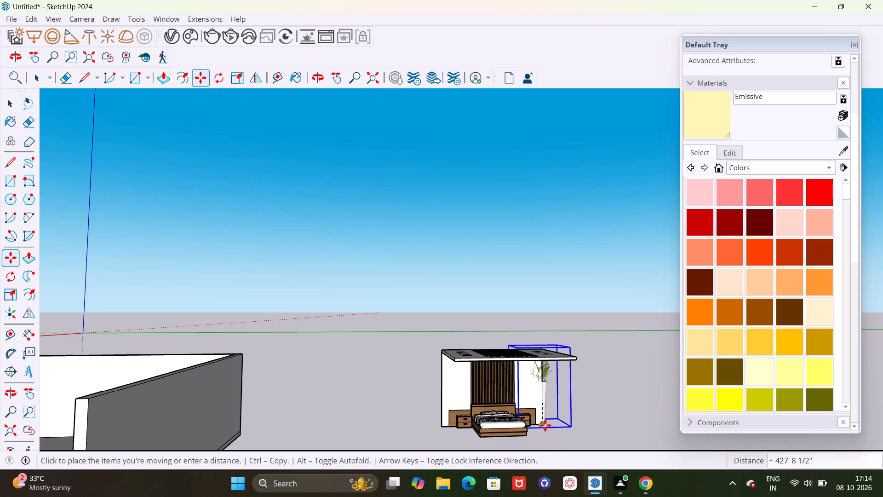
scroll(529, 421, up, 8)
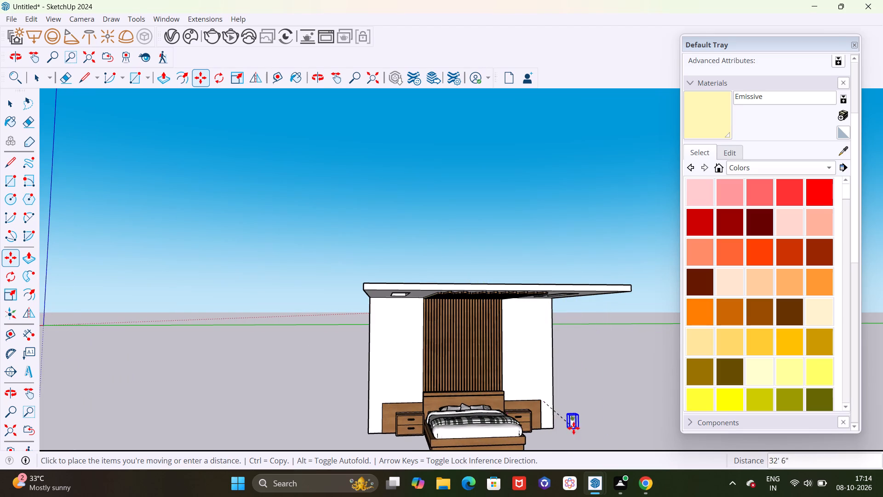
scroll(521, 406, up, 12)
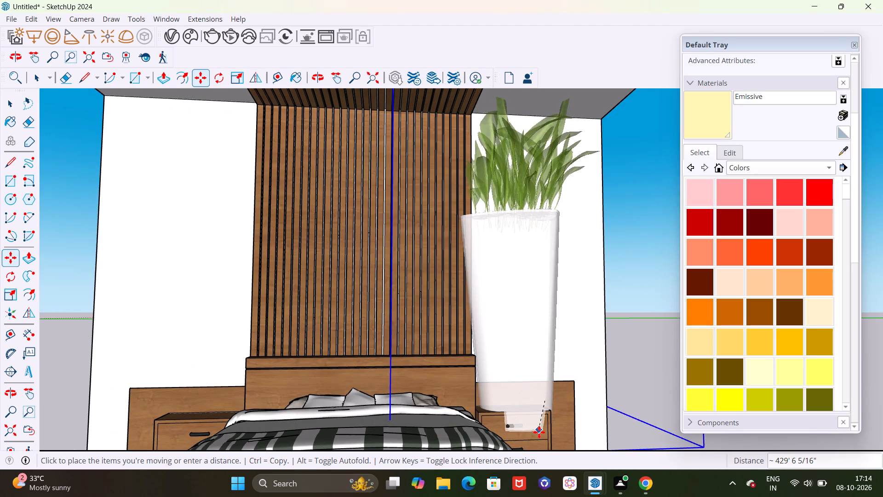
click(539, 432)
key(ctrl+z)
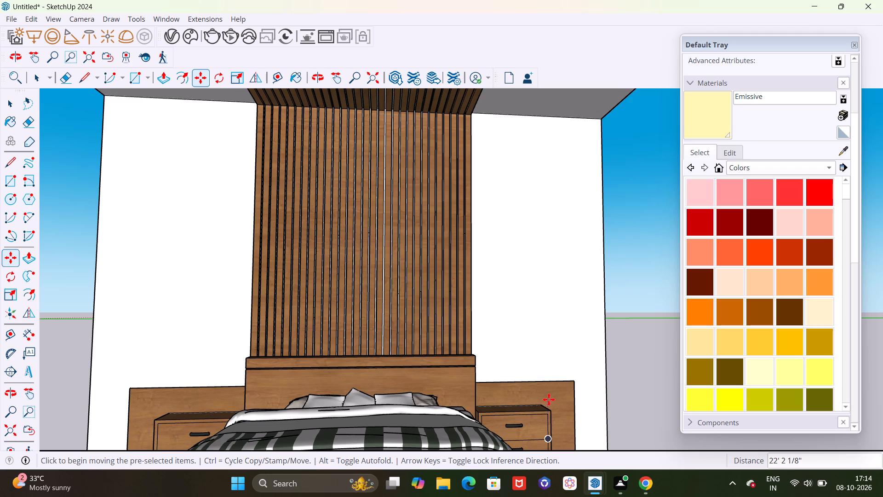
Move the potted plant by its base from the ground onto the front face of the bed frame.
scroll(491, 329, down, 13)
scroll(536, 396, up, 13)
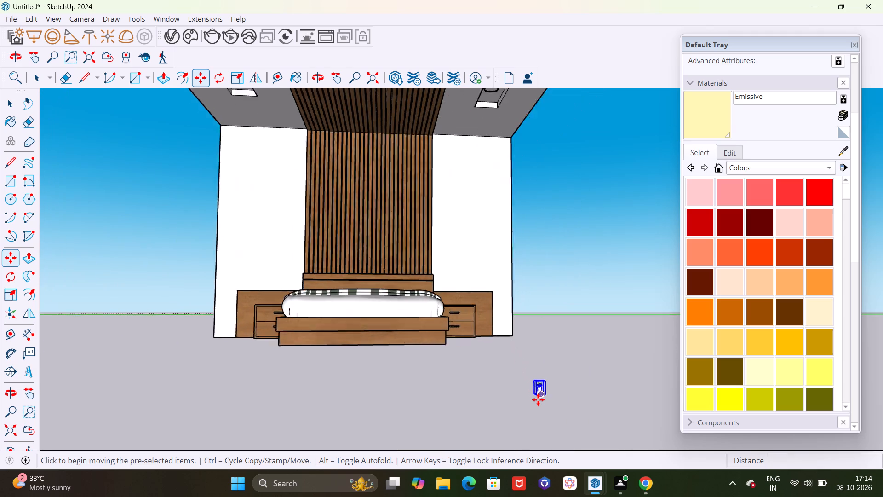
scroll(538, 399, up, 2)
click(540, 398)
scroll(456, 306, up, 4)
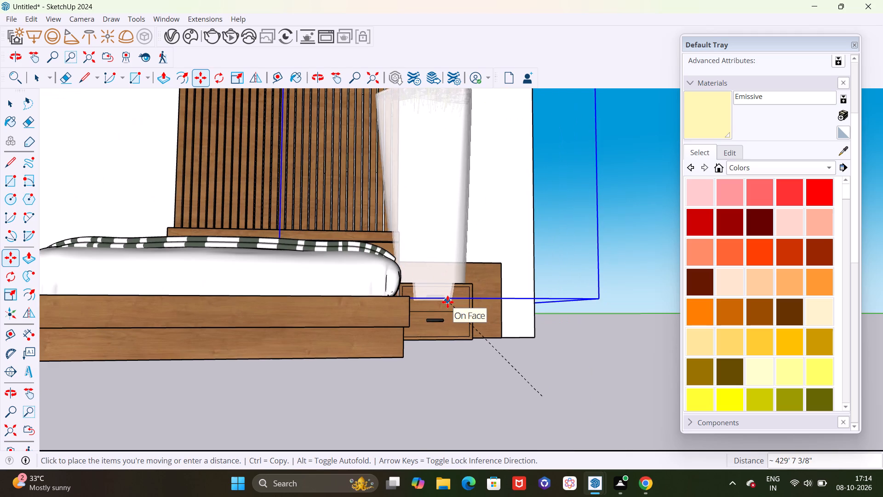
click(345, 320)
scroll(421, 346, down, 19)
scroll(476, 341, down, 5)
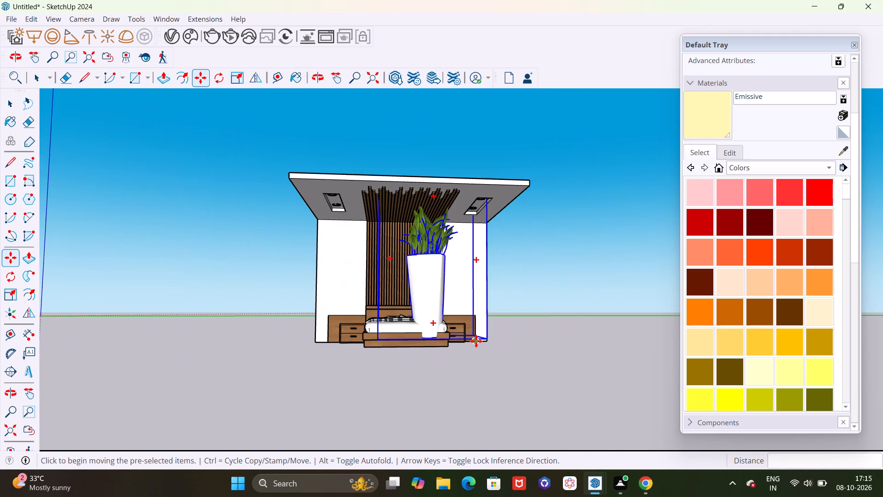
Scale the potted plant down uniformly from its upper corner to about 0.2 of its size.
key(s)
scroll(465, 302, down, 4)
middle_drag(437, 250, 430, 332)
scroll(466, 272, up, 10)
drag(493, 215, 448, 299)
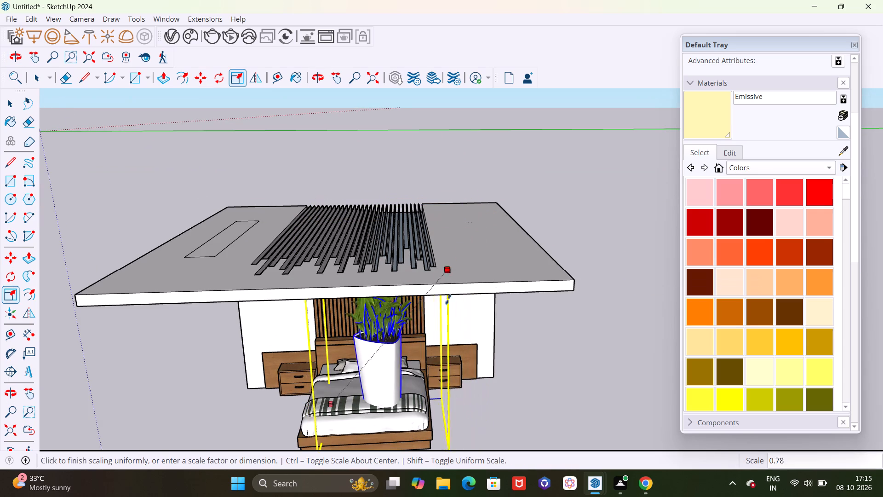
drag(448, 299, 376, 398)
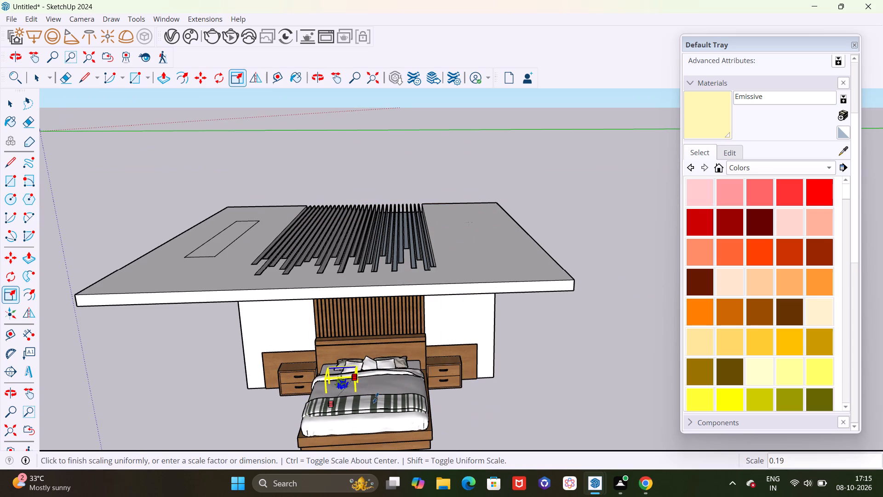
drag(376, 398, 379, 395)
Move the reduced potted plant from the bed onto the top of the right nightstand.
scroll(351, 392, up, 10)
key(m)
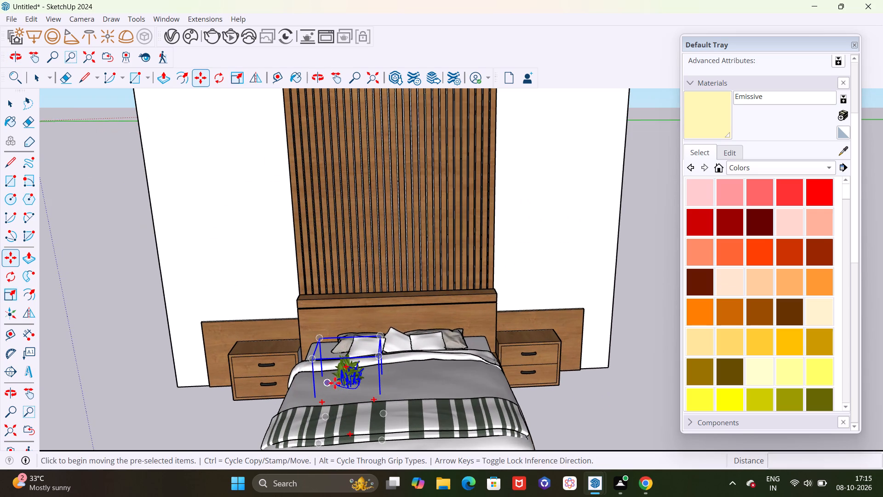
click(344, 382)
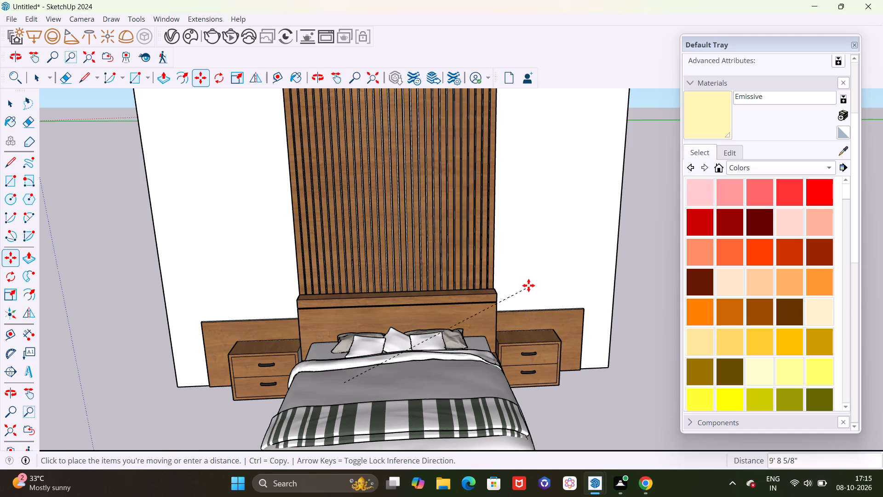
click(524, 297)
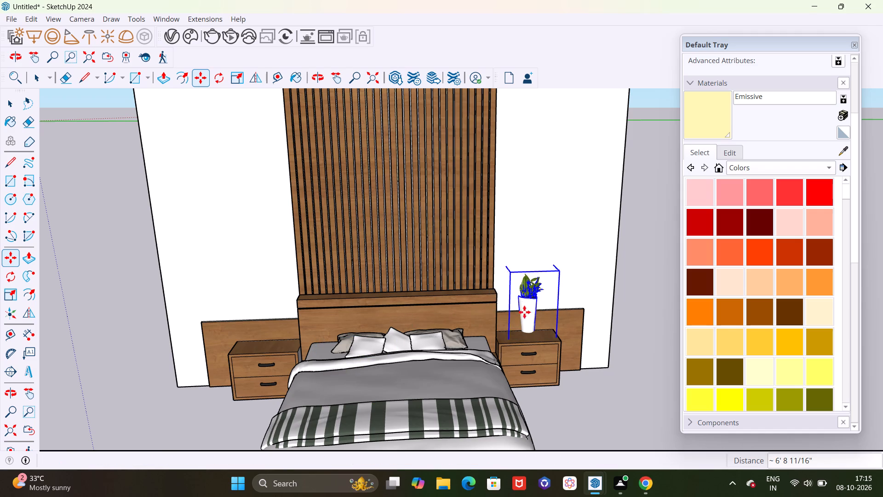
scroll(535, 336, up, 14)
click(520, 320)
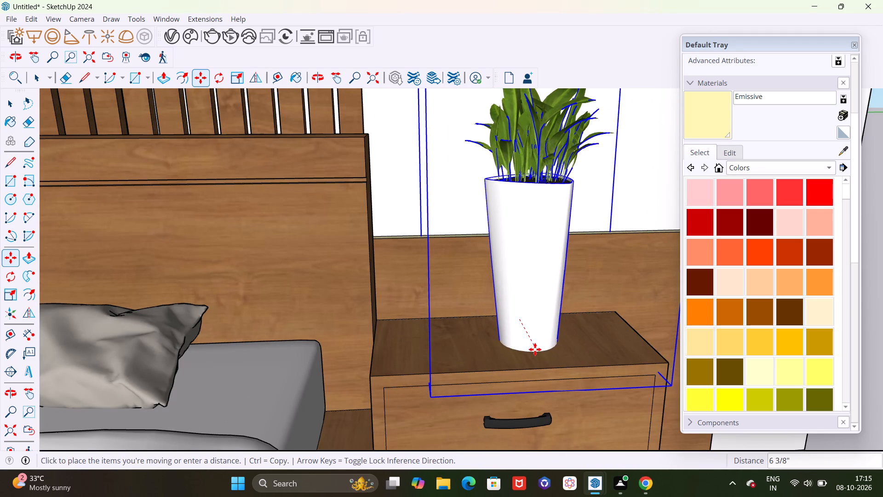
click(535, 352)
scroll(469, 312, down, 10)
Scale the potted plant on the right nightstand down slightly more, uniformly from its upper corner.
middle_drag(515, 381, 499, 381)
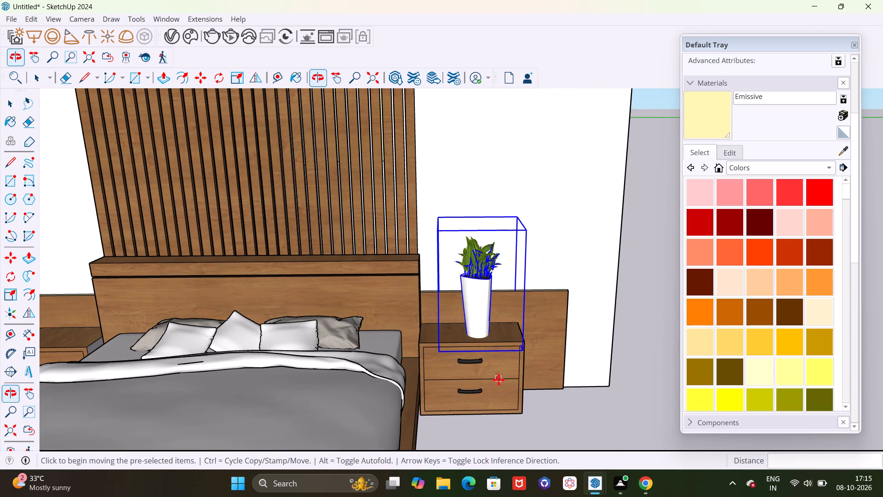
key(s)
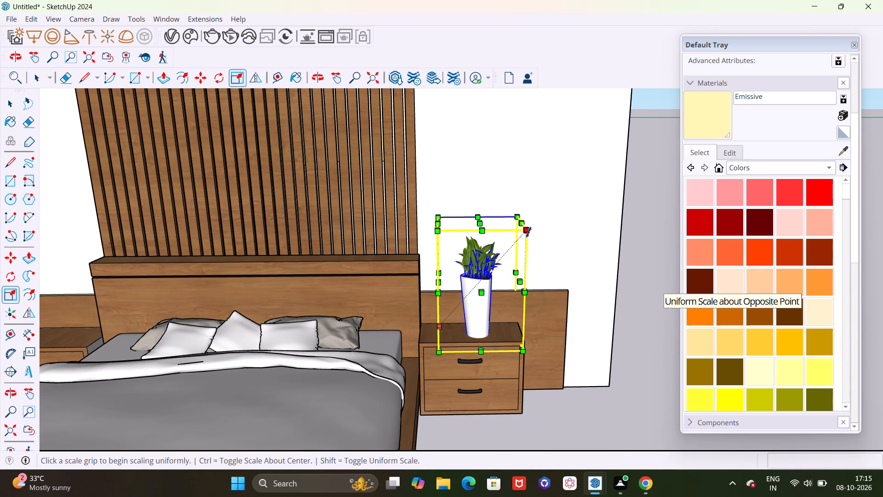
drag(529, 232, 501, 264)
Reposition the potted plant by its base so it stands near the middle of the right nightstand's top.
scroll(475, 344, up, 9)
key(m)
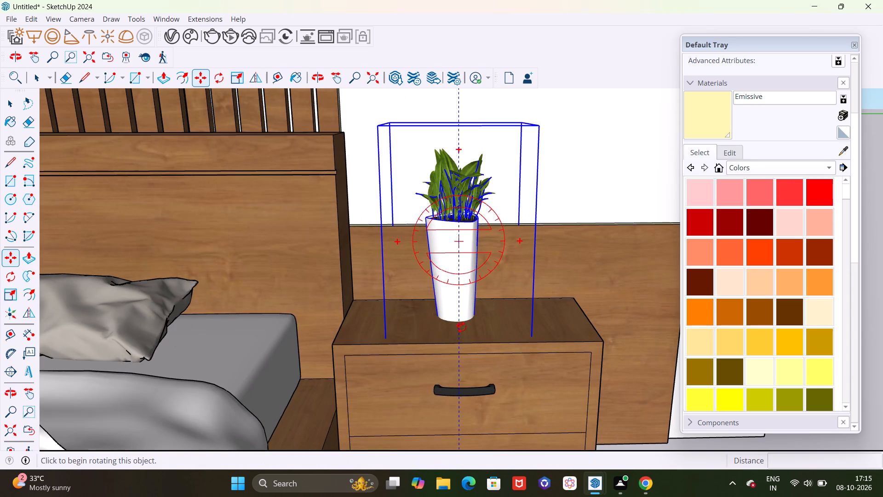
click(461, 319)
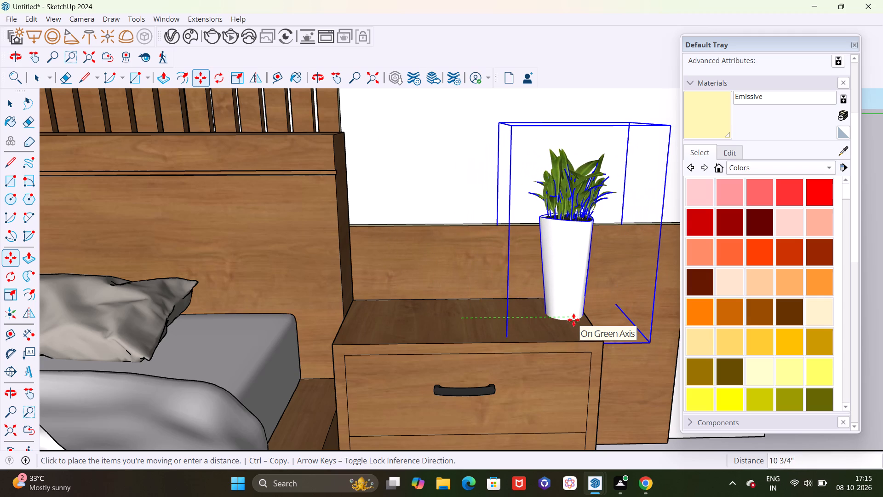
click(573, 320)
scroll(569, 334, up, 18)
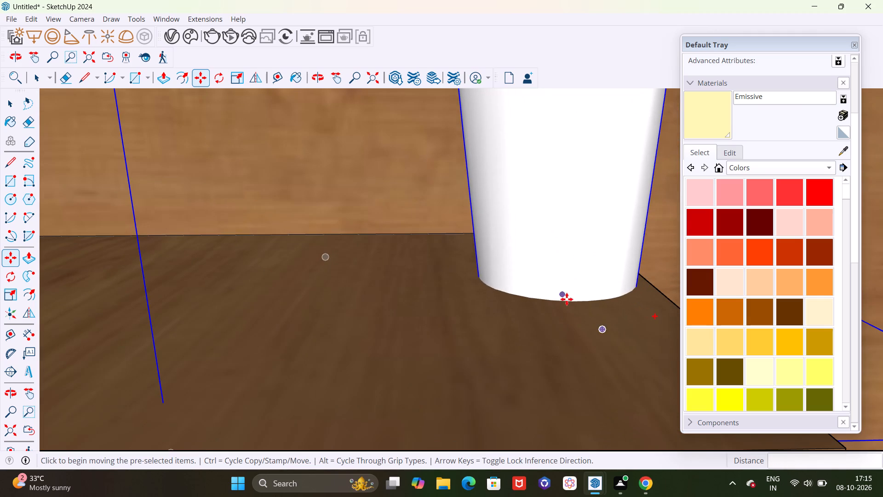
click(567, 299)
click(556, 161)
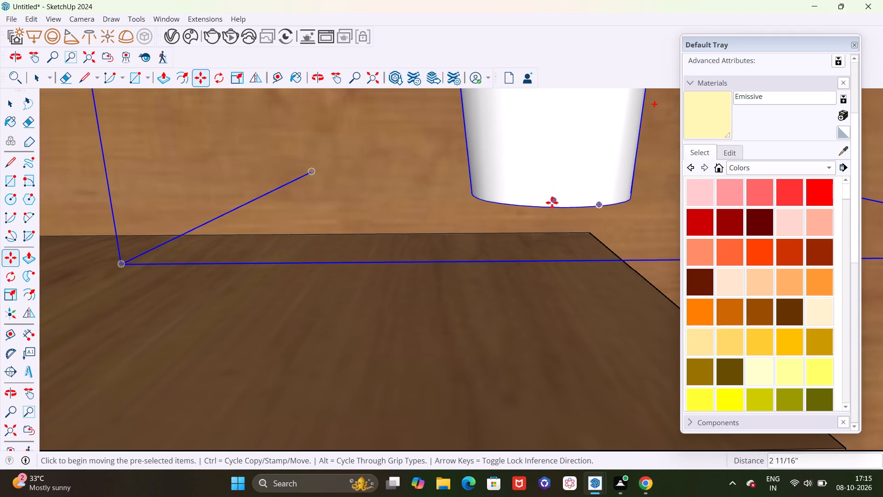
click(552, 209)
scroll(550, 236, down, 17)
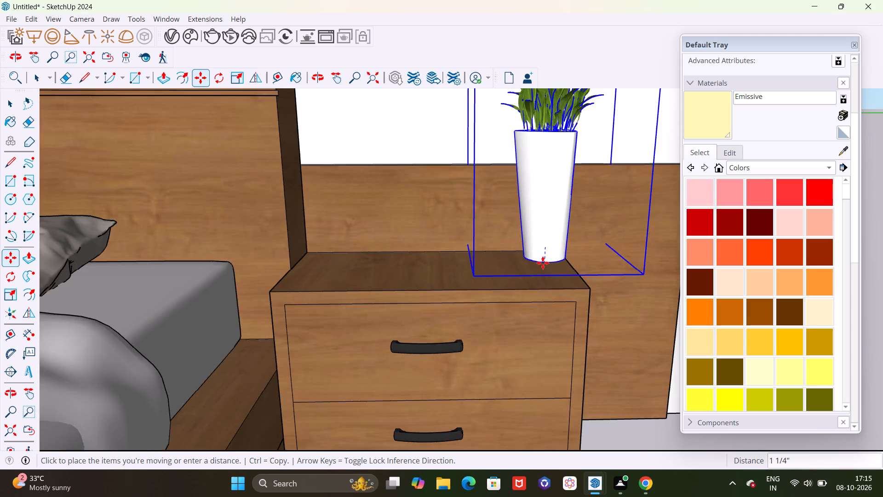
scroll(543, 263, down, 5)
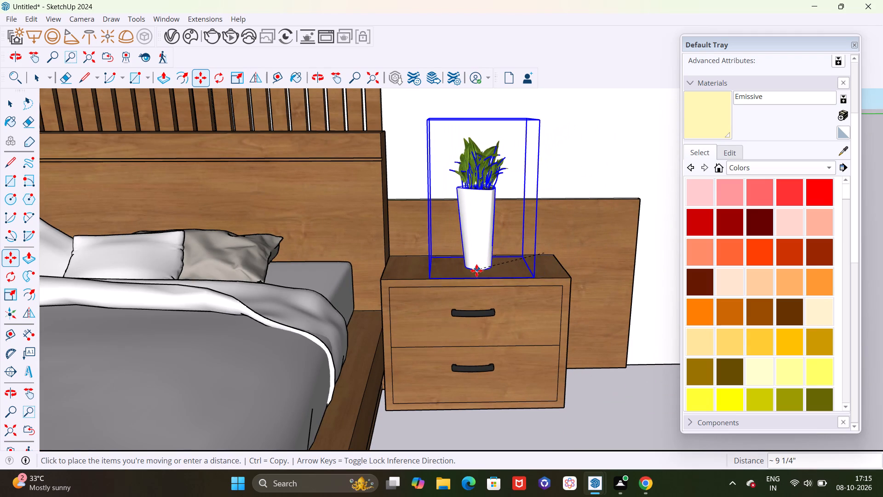
click(475, 271)
Deselect the potted plant and examine its size and placement relative to the bed, nightstands and slatted wall.
scroll(594, 306, down, 8)
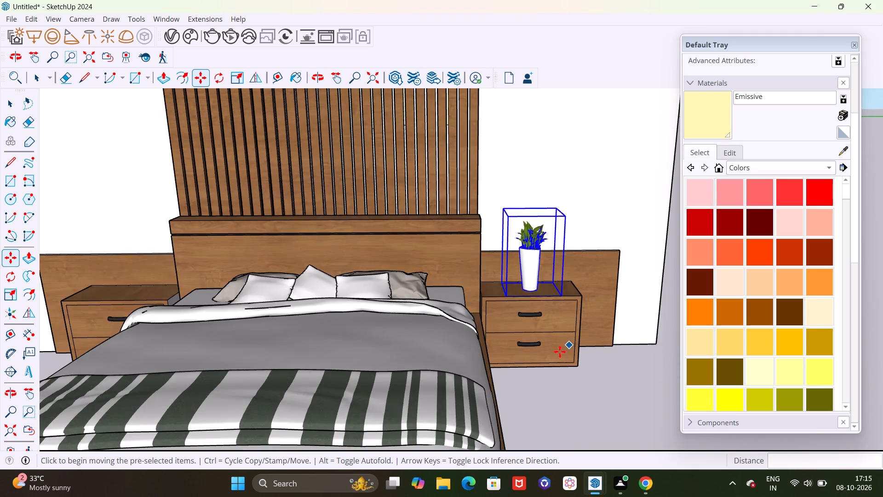
scroll(560, 352, down, 9)
scroll(534, 381, down, 5)
middle_drag(539, 394, 582, 361)
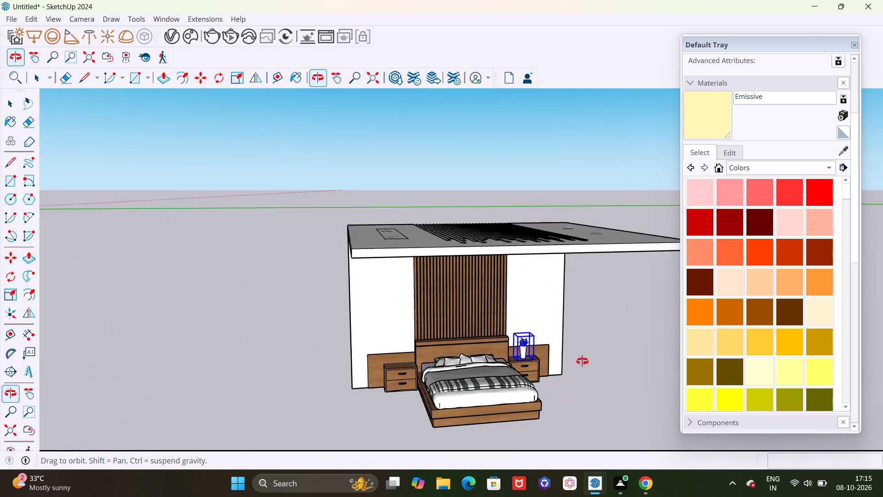
middle_drag(582, 361, 600, 356)
scroll(542, 396, up, 10)
key(space)
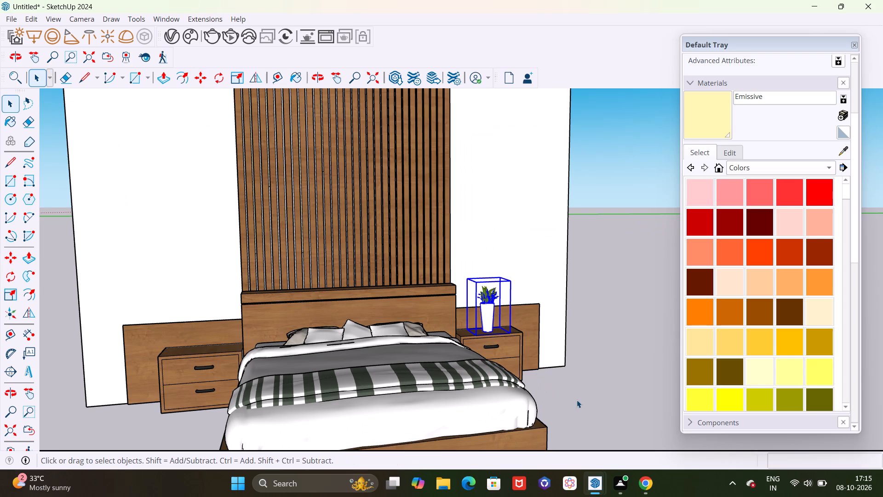
click(578, 400)
scroll(578, 388, down, 11)
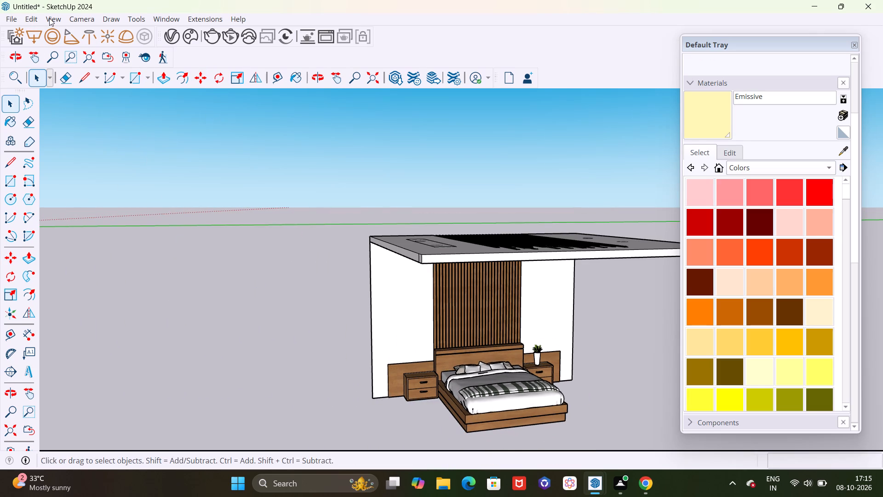
Import the Group_333 stack of books from Downloads and place it on top of the left nightstand.
click(13, 17)
click(64, 178)
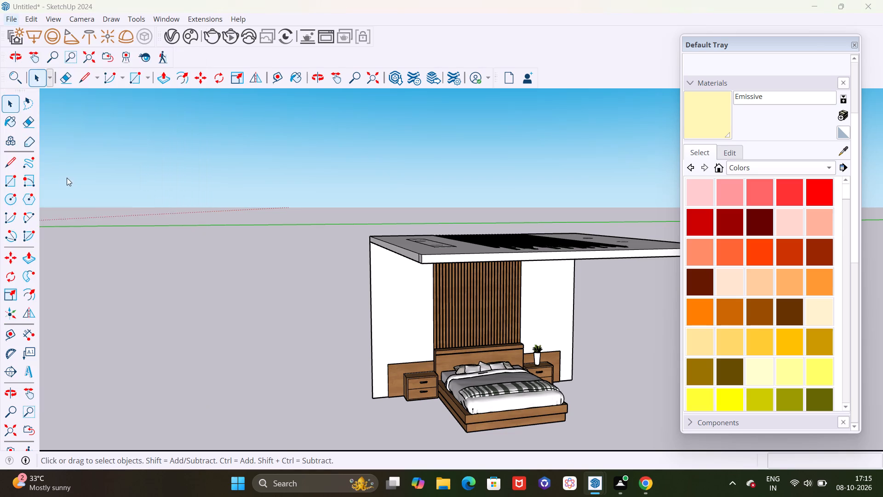
scroll(193, 171, down, 14)
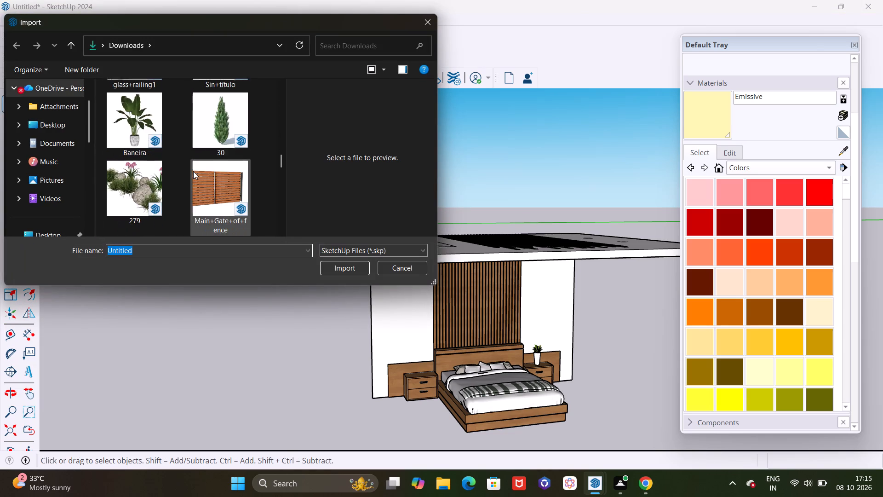
scroll(193, 171, down, 8)
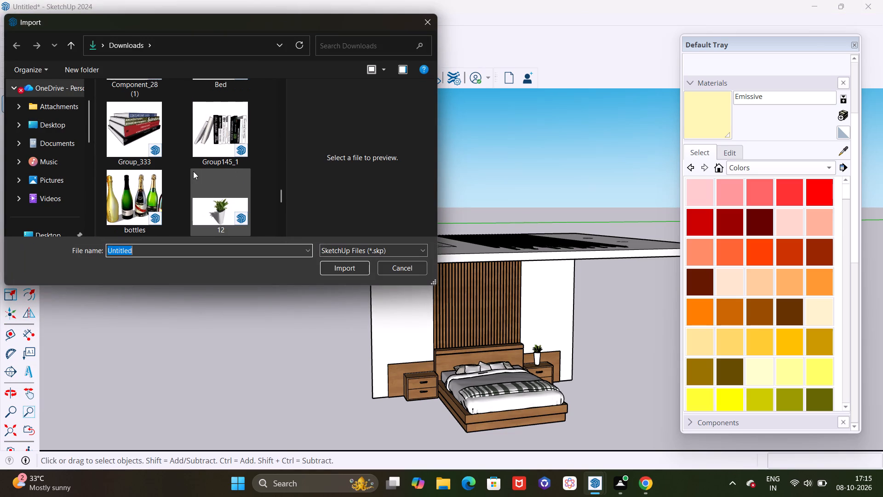
click(142, 127)
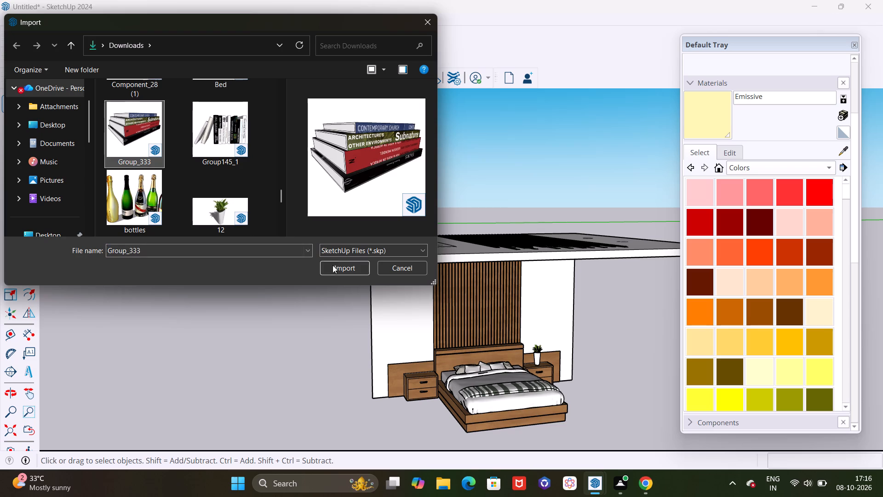
click(336, 269)
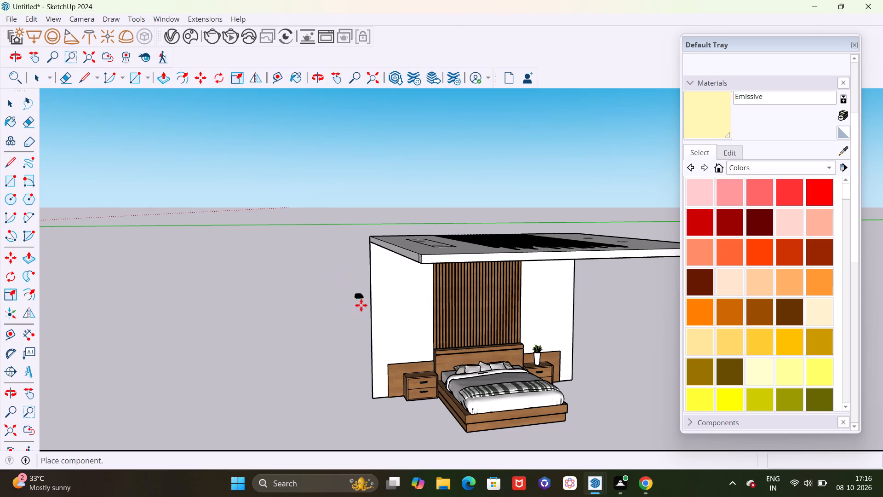
scroll(417, 395, up, 17)
scroll(415, 361, up, 5)
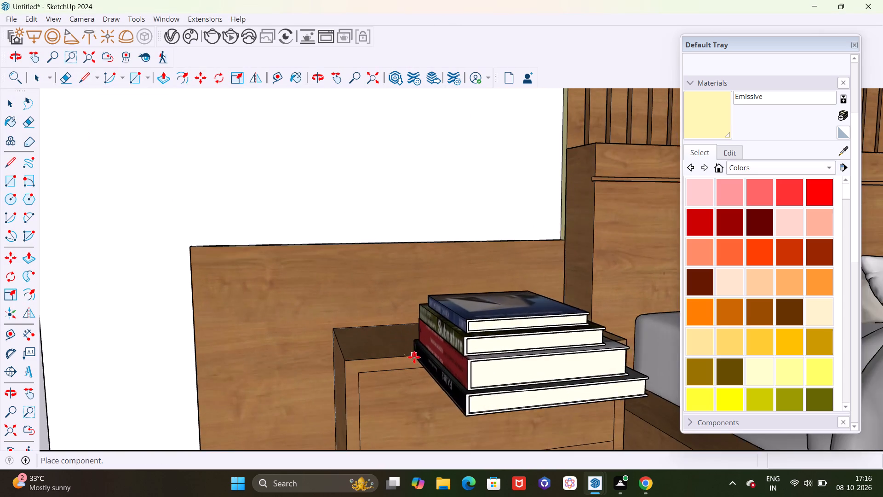
scroll(411, 354, up, 4)
click(342, 319)
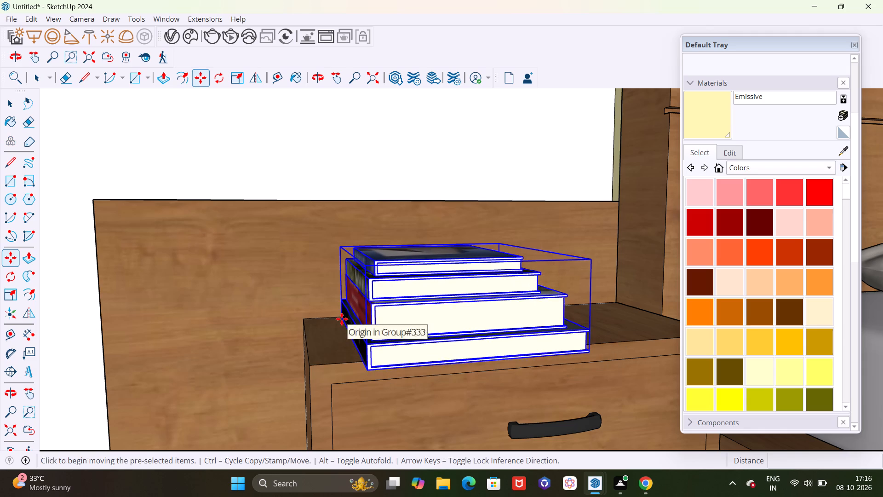
Rotate the book stack horizontally by about a quarter turn so its titled spines face the front of the nightstand.
scroll(341, 321, down, 14)
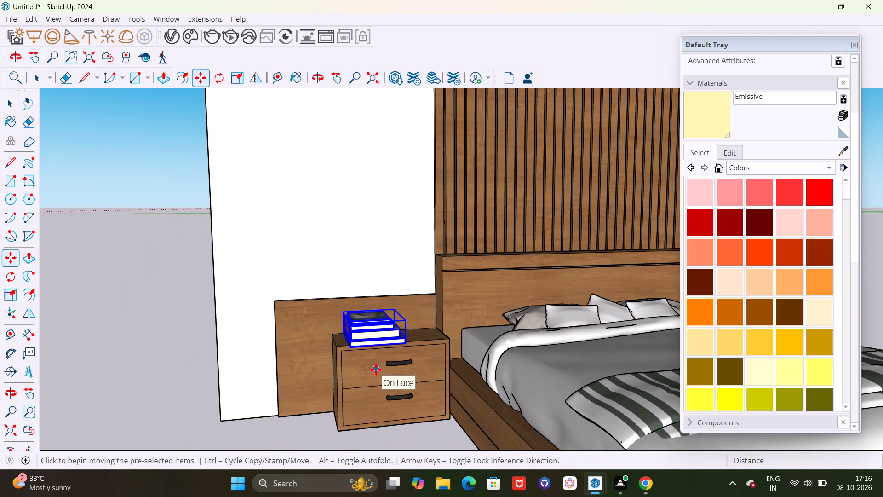
click(217, 78)
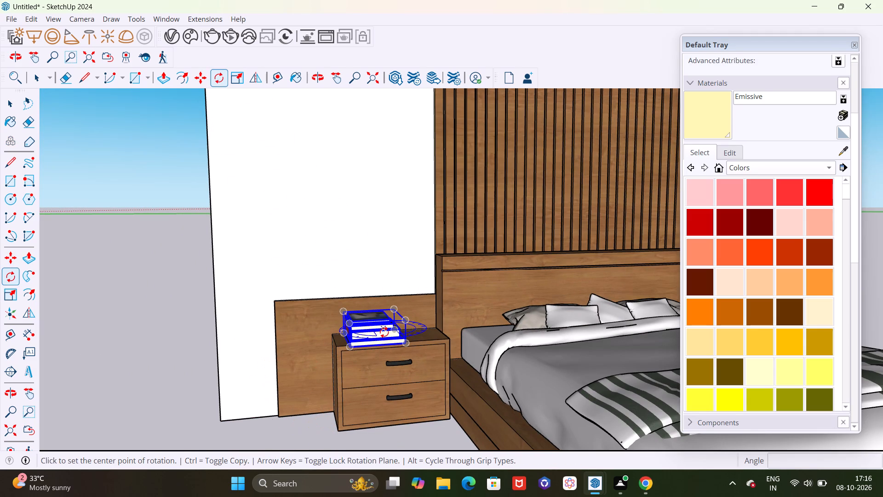
click(384, 332)
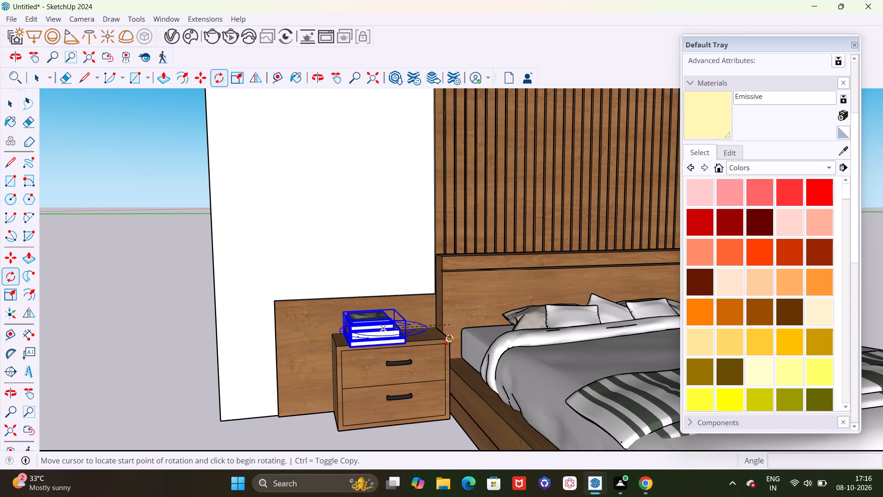
click(448, 340)
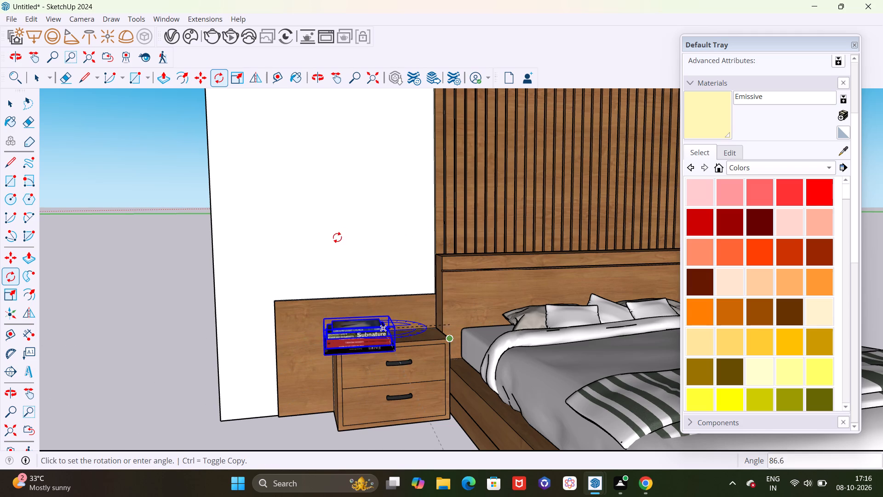
click(316, 247)
Move the book stack by its bottom front corner about 11 7/16" so it rests fully on the left nightstand's top, and deselect it.
scroll(354, 374, up, 4)
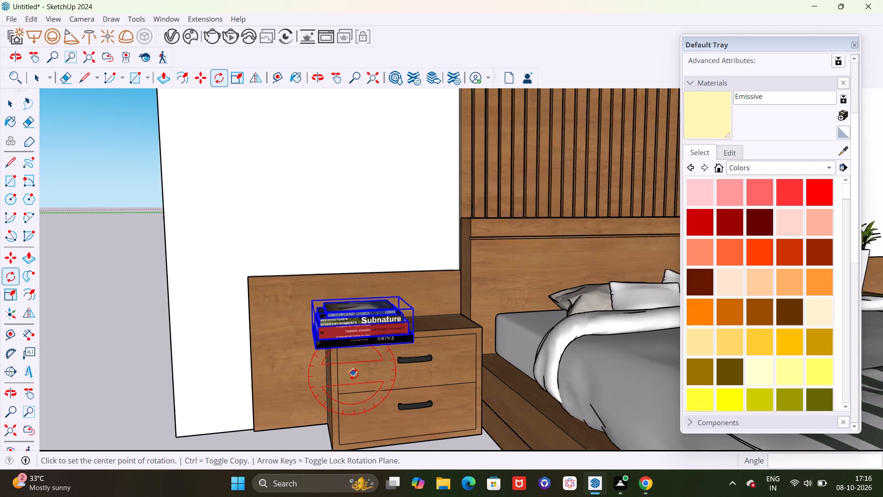
key(m)
scroll(424, 335, up, 3)
middle_drag(459, 324, 277, 360)
scroll(251, 354, up, 5)
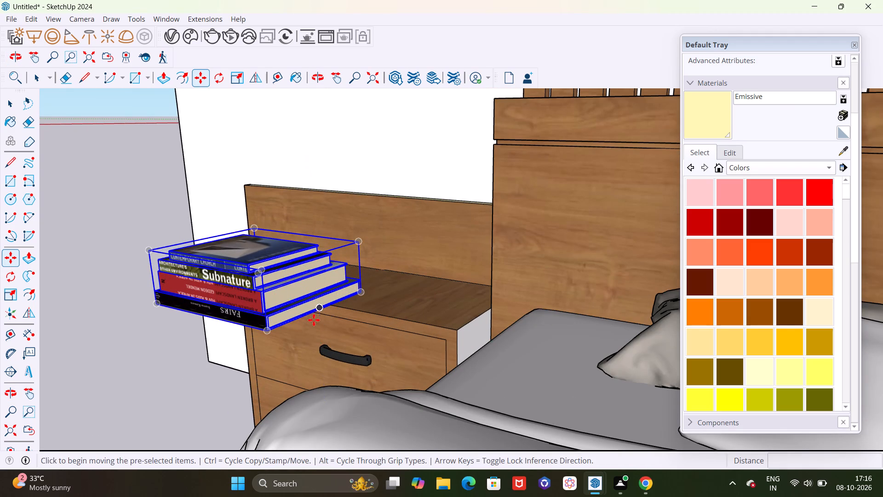
click(266, 334)
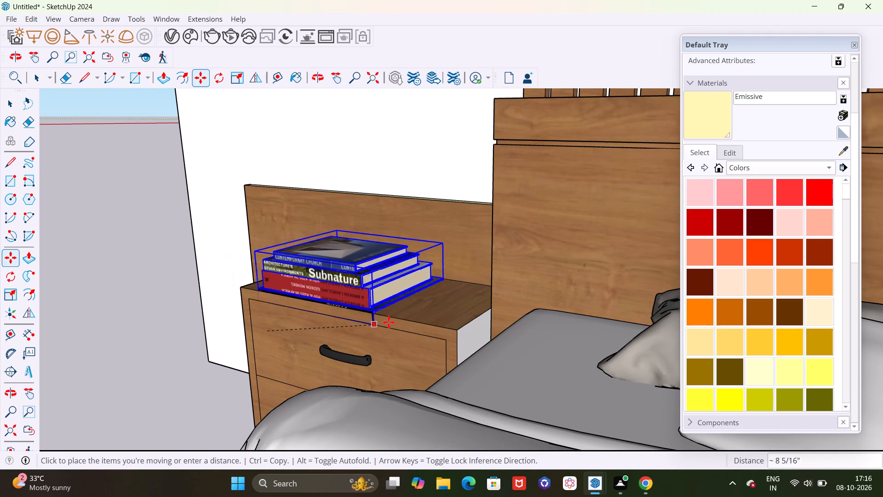
click(416, 324)
scroll(426, 312, down, 12)
key(space)
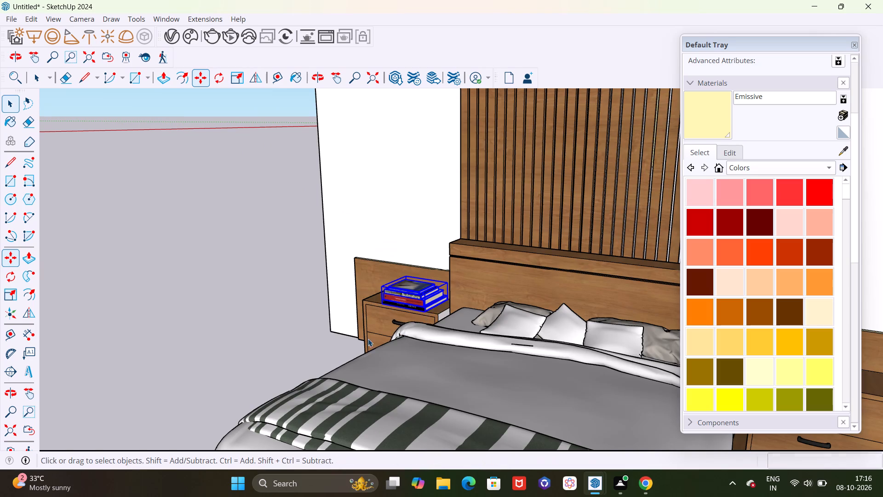
scroll(290, 316, down, 5)
click(249, 320)
Examine the decorated bed, nightstands, slatted wall and ceiling from several angles, close up and from a distance.
scroll(251, 330, down, 6)
middle_drag(255, 354, 524, 305)
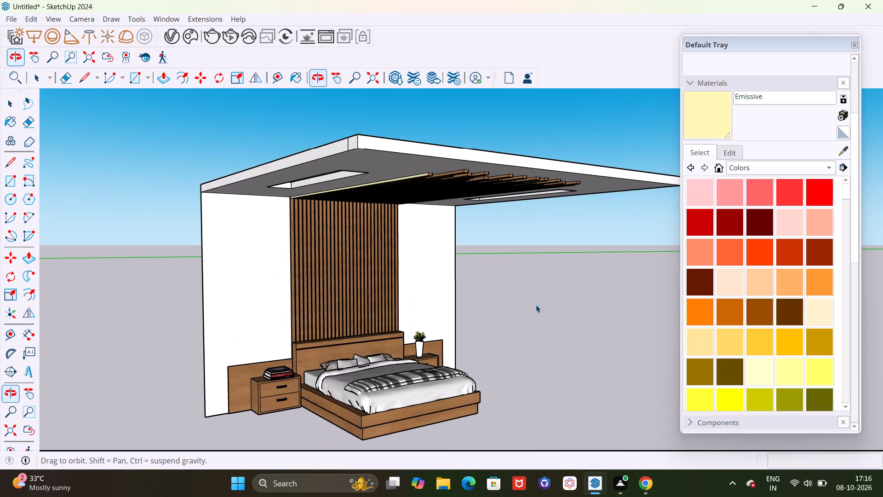
scroll(542, 305, down, 10)
middle_drag(561, 423, 450, 434)
scroll(478, 419, up, 6)
scroll(399, 377, down, 5)
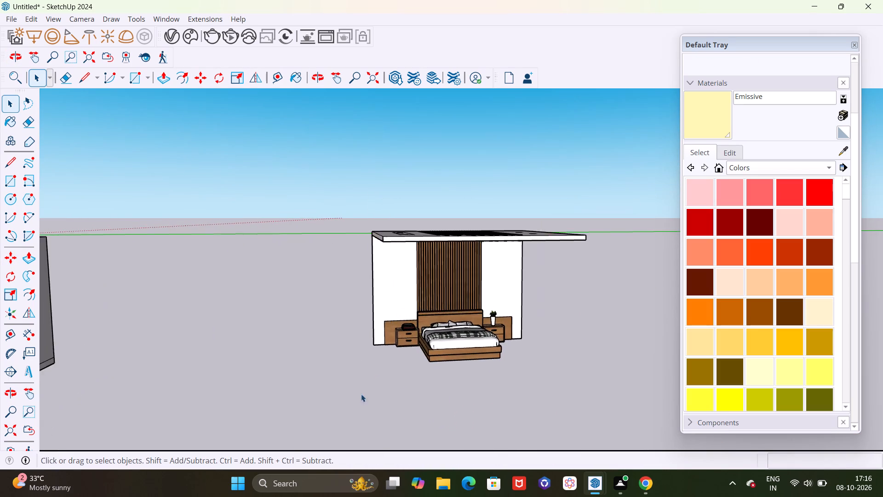
middle_drag(459, 425, 459, 358)
scroll(464, 352, up, 15)
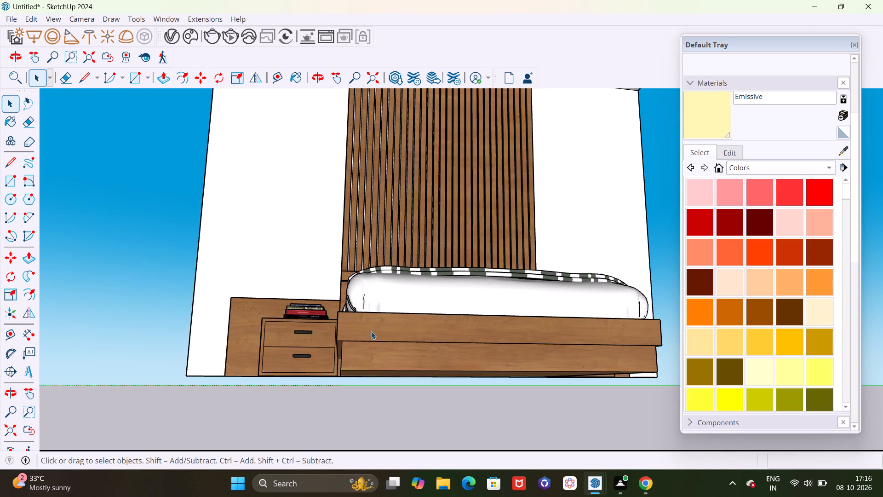
scroll(387, 321, down, 10)
middle_drag(426, 314, 426, 358)
scroll(430, 358, down, 6)
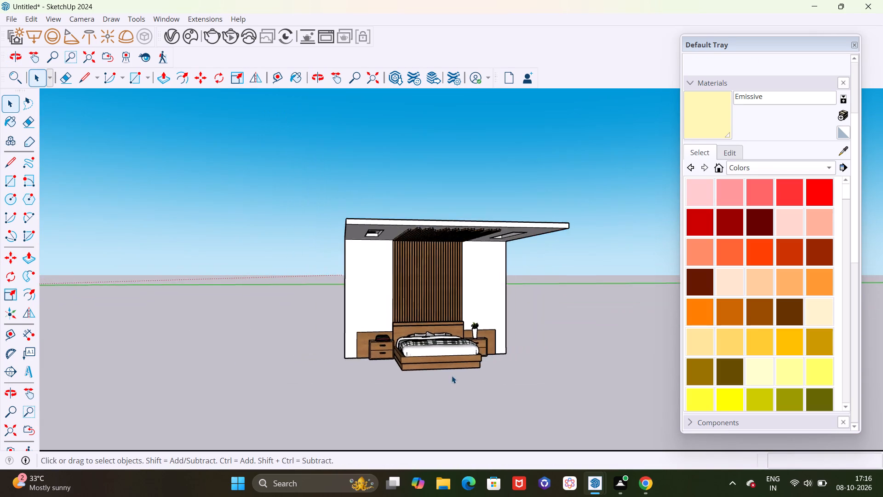
scroll(452, 377, down, 5)
scroll(462, 421, up, 5)
scroll(474, 340, down, 5)
scroll(501, 367, down, 9)
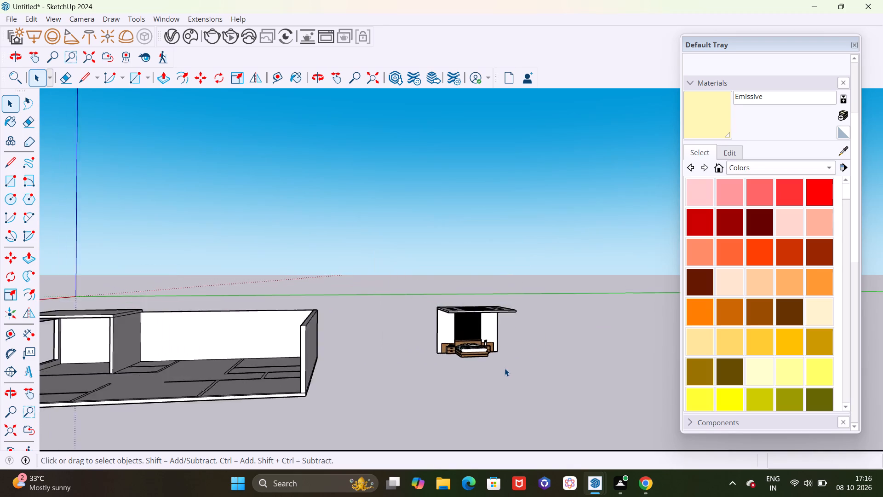
Examine the separate box-shaped room and the window opening in its side wall, inside and out.
scroll(505, 368, down, 9)
middle_drag(527, 391, 446, 380)
scroll(296, 368, up, 9)
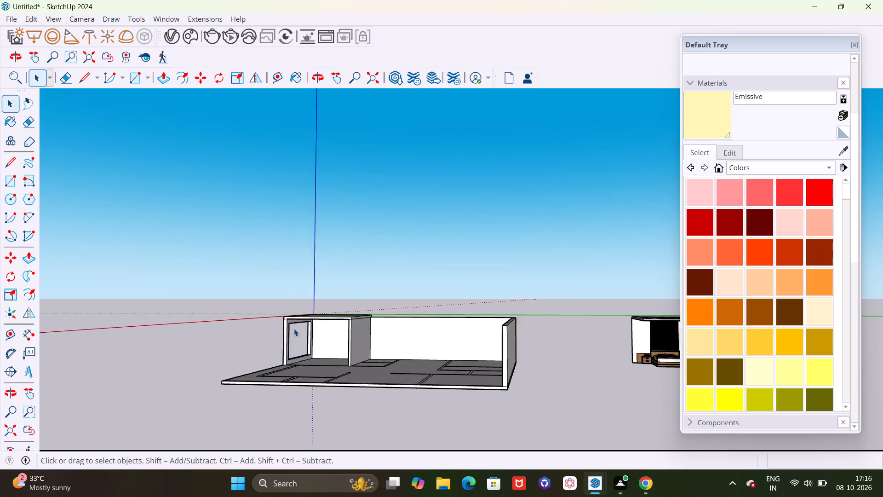
scroll(294, 329, up, 9)
scroll(327, 354, down, 2)
scroll(324, 368, up, 9)
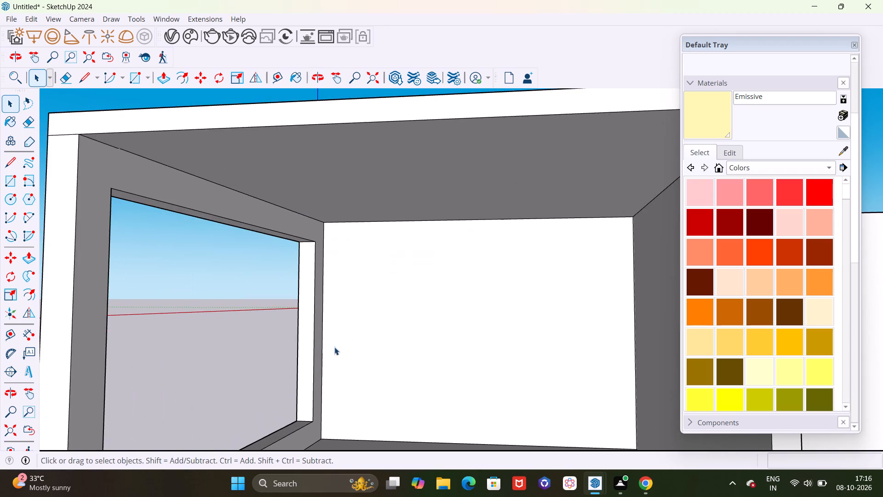
scroll(363, 324, down, 5)
middle_drag(356, 347, 389, 317)
scroll(324, 301, up, 6)
scroll(359, 292, down, 2)
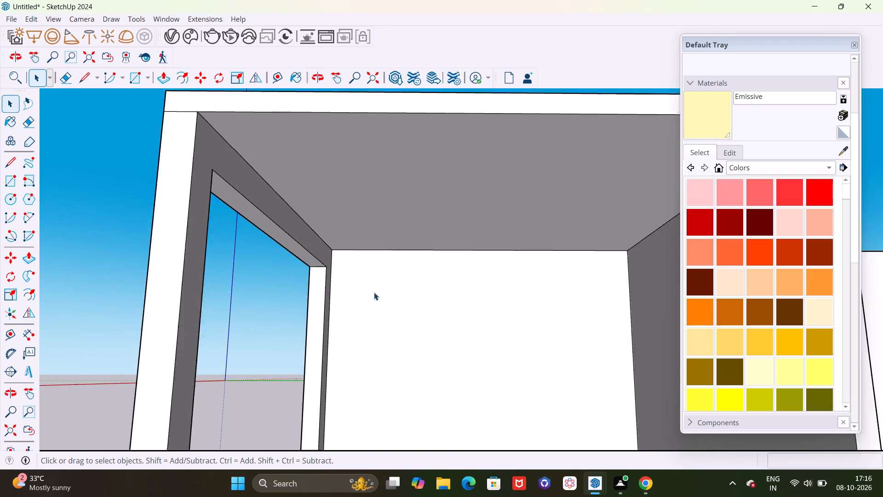
scroll(374, 292, down, 12)
middle_drag(379, 323, 372, 342)
scroll(368, 296, up, 6)
scroll(366, 293, down, 2)
scroll(366, 293, up, 2)
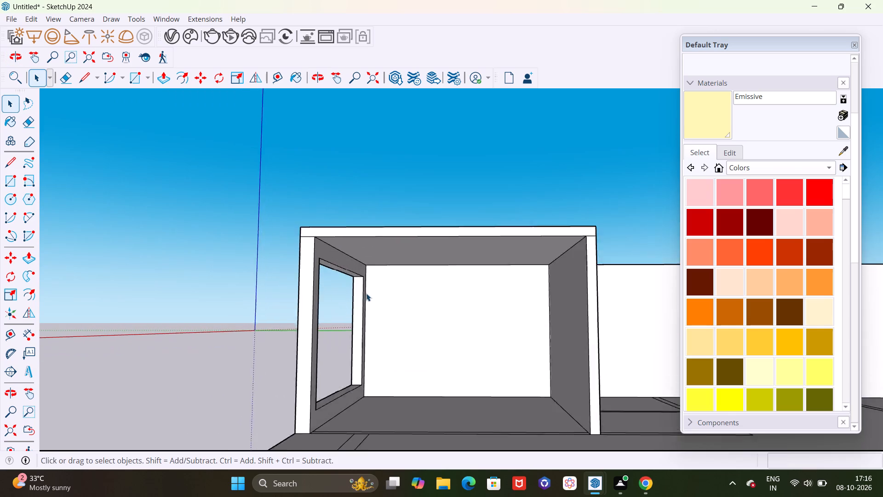
scroll(366, 293, up, 14)
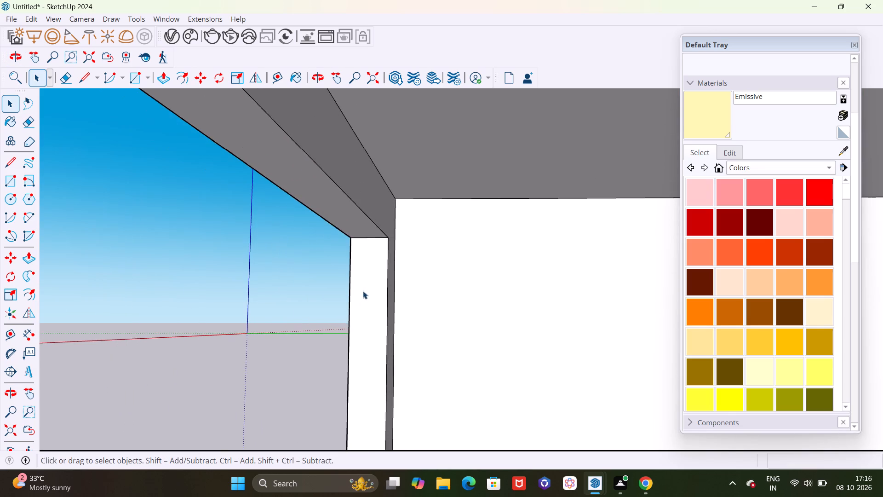
scroll(364, 291, down, 11)
scroll(378, 349, up, 4)
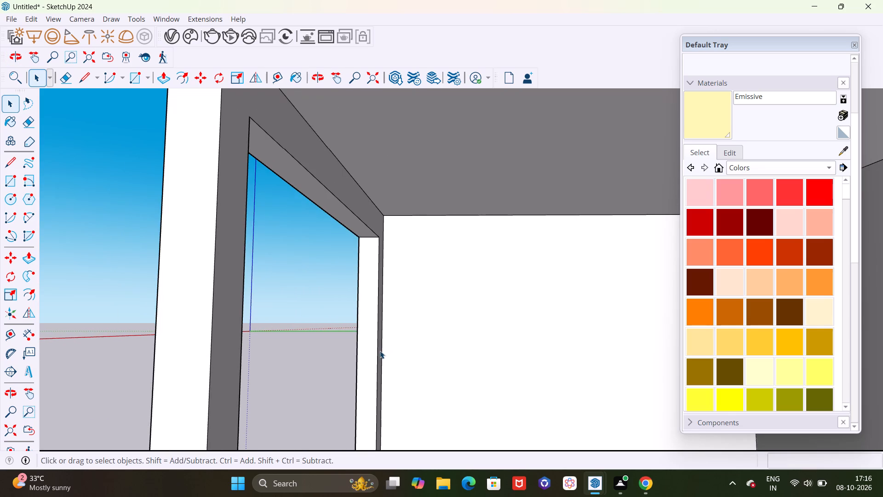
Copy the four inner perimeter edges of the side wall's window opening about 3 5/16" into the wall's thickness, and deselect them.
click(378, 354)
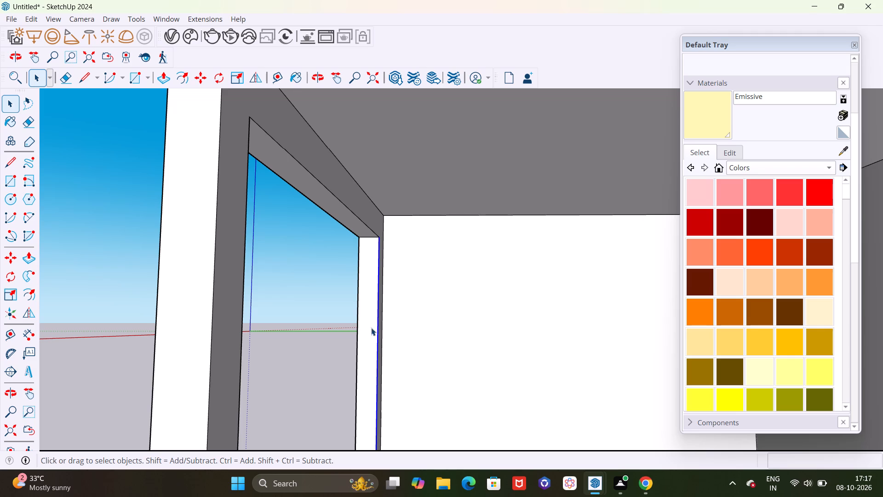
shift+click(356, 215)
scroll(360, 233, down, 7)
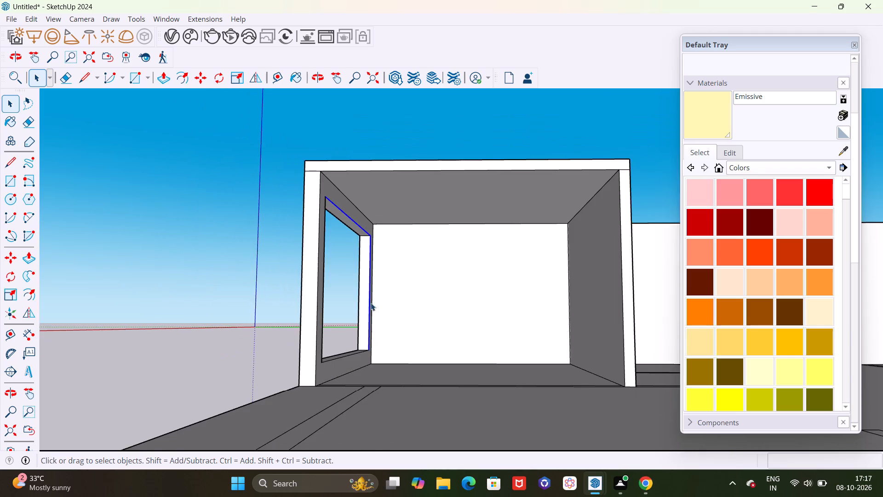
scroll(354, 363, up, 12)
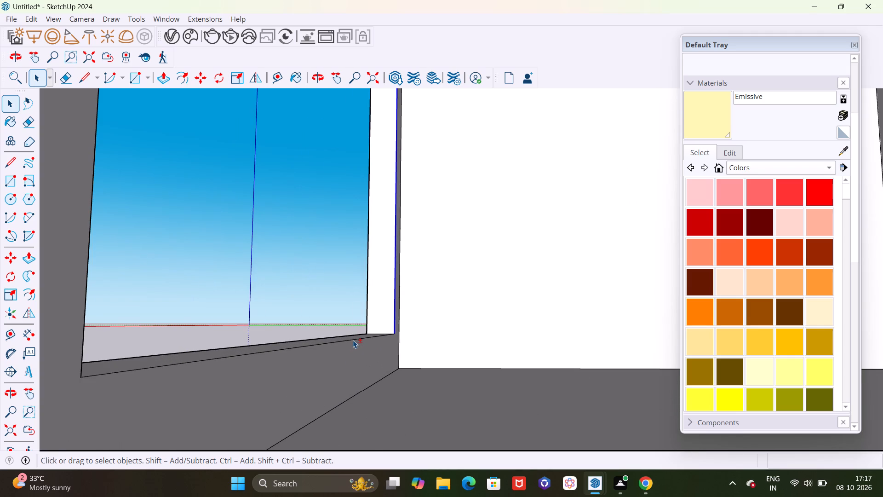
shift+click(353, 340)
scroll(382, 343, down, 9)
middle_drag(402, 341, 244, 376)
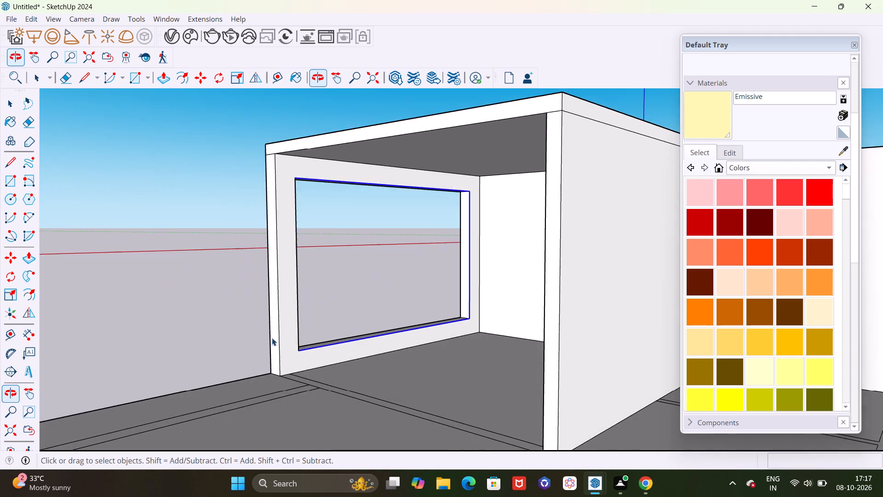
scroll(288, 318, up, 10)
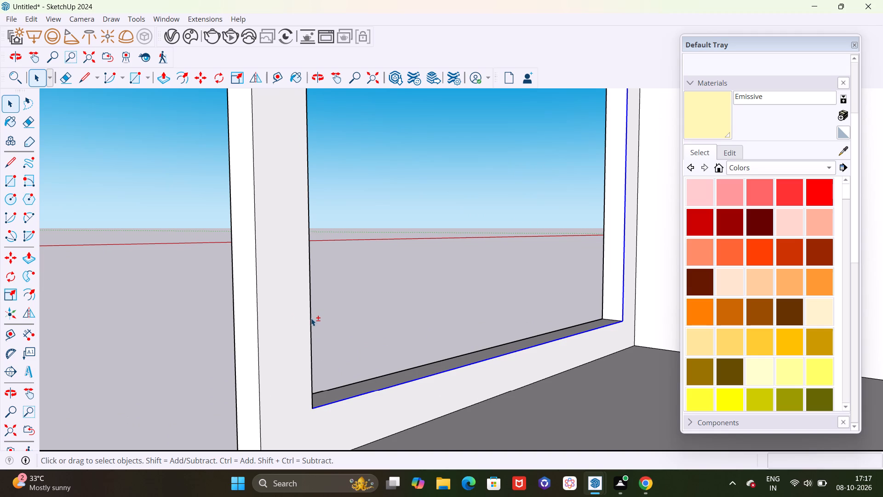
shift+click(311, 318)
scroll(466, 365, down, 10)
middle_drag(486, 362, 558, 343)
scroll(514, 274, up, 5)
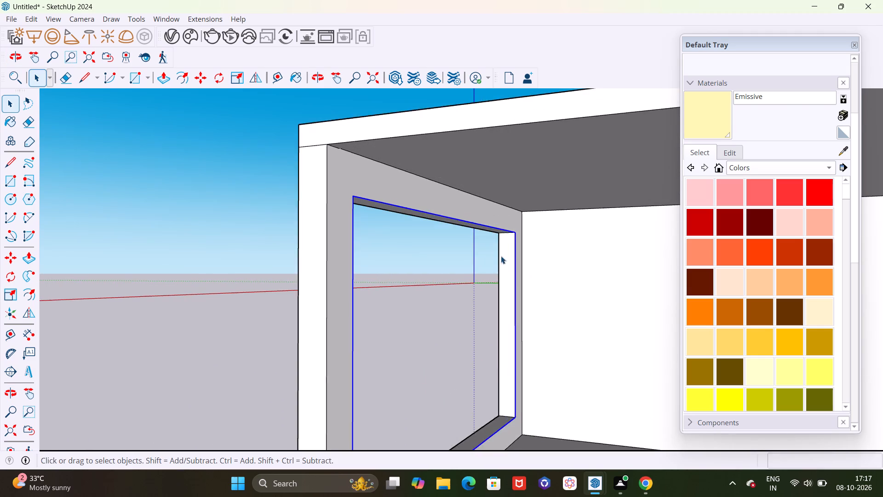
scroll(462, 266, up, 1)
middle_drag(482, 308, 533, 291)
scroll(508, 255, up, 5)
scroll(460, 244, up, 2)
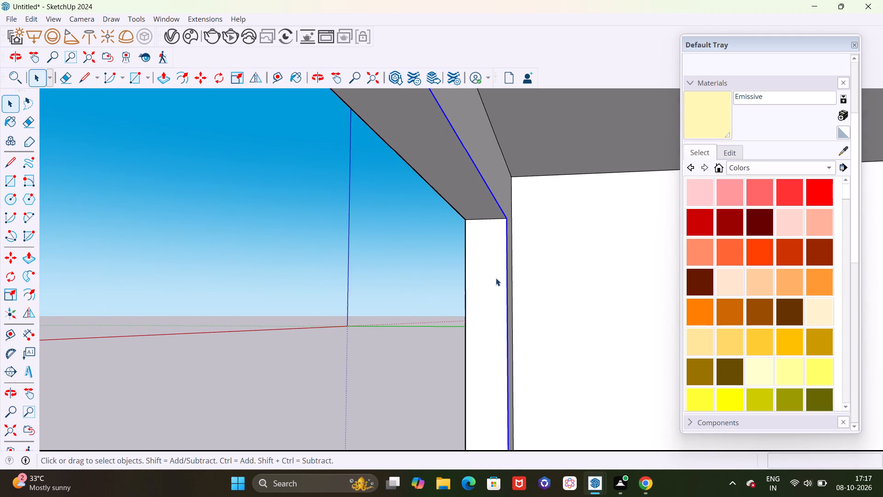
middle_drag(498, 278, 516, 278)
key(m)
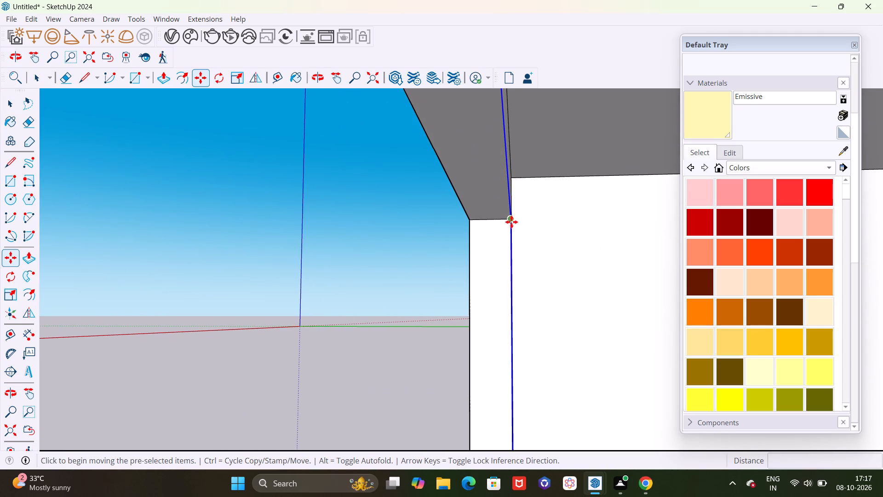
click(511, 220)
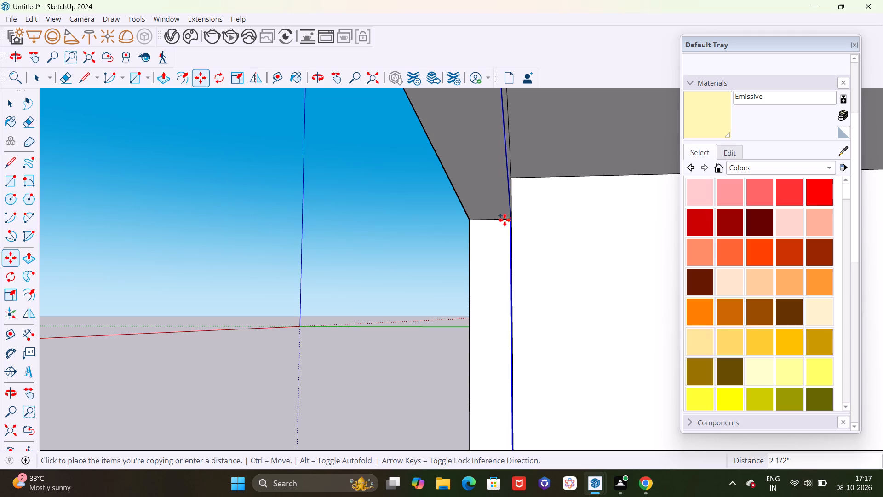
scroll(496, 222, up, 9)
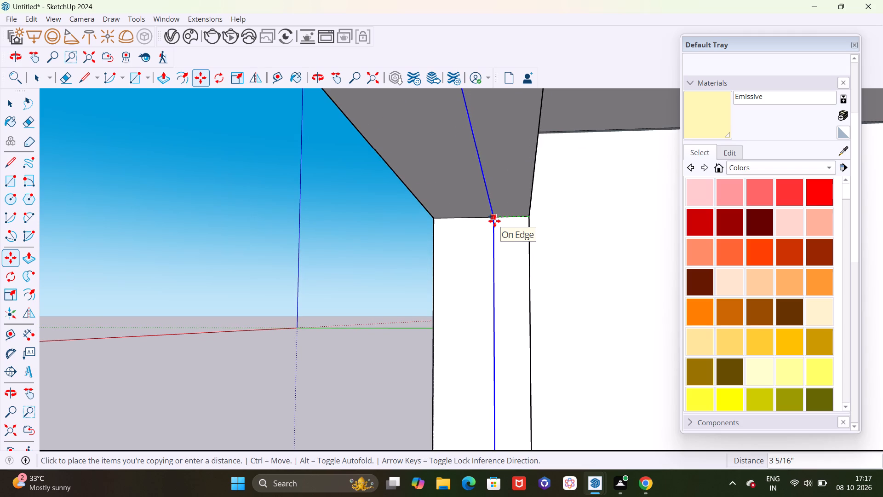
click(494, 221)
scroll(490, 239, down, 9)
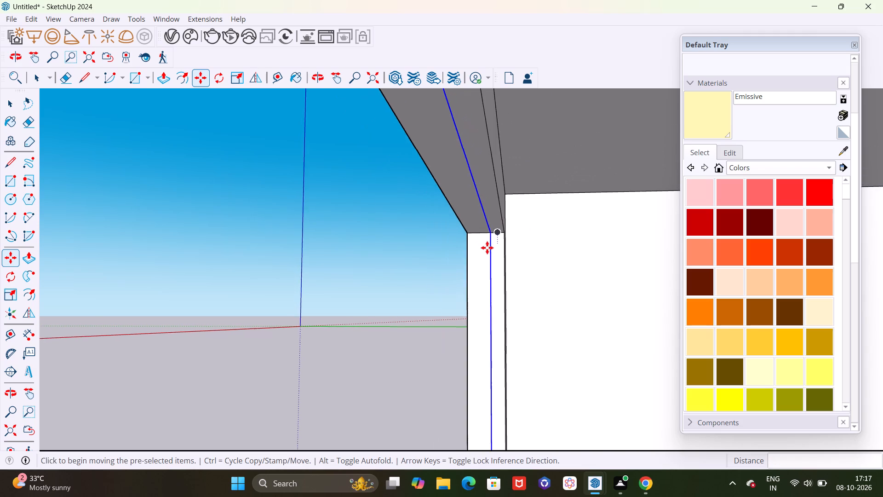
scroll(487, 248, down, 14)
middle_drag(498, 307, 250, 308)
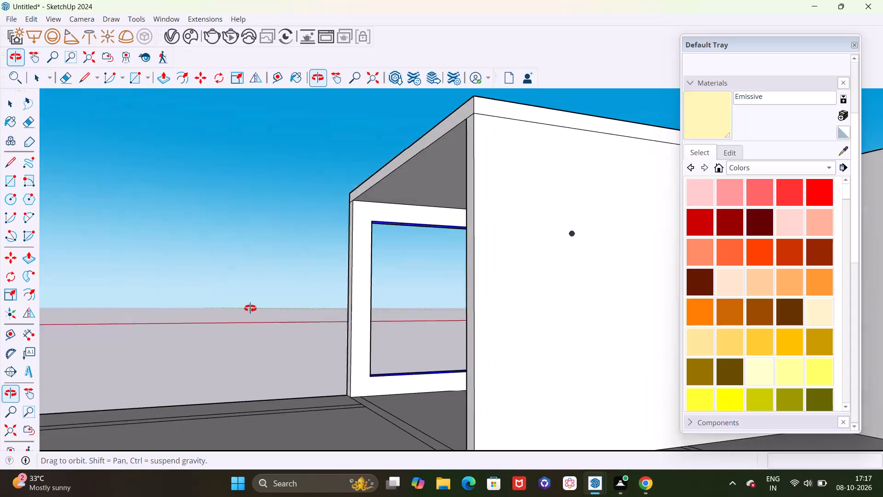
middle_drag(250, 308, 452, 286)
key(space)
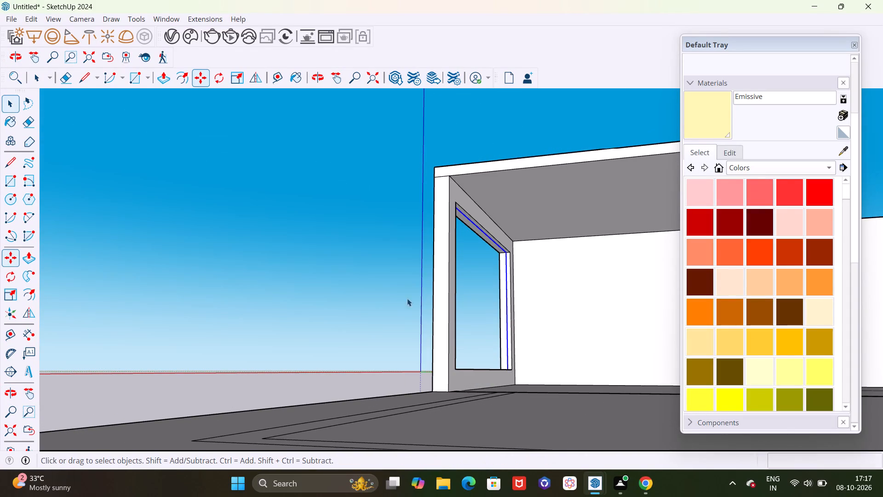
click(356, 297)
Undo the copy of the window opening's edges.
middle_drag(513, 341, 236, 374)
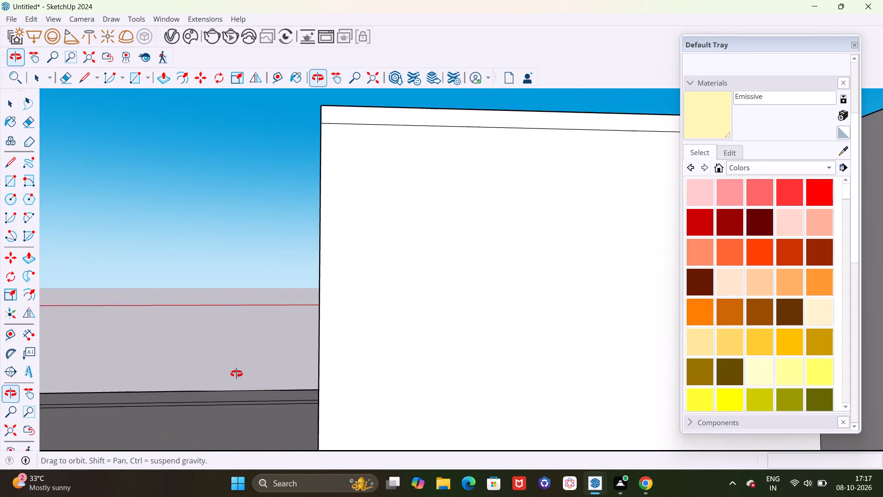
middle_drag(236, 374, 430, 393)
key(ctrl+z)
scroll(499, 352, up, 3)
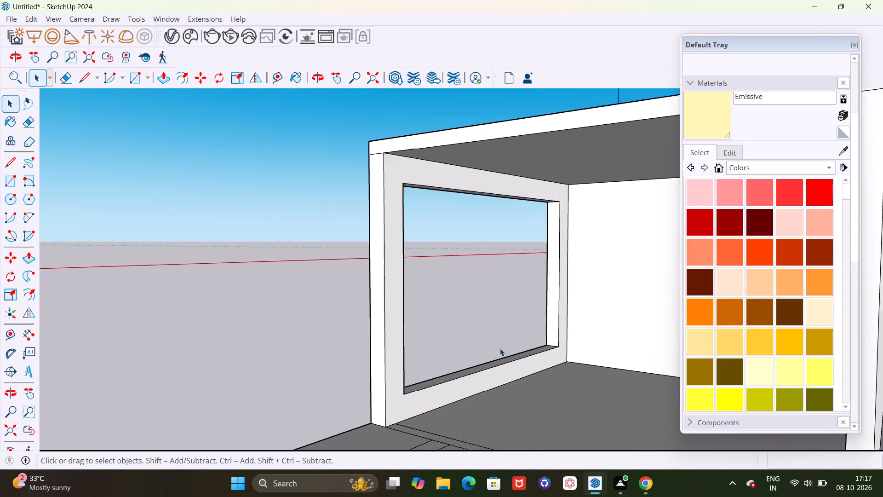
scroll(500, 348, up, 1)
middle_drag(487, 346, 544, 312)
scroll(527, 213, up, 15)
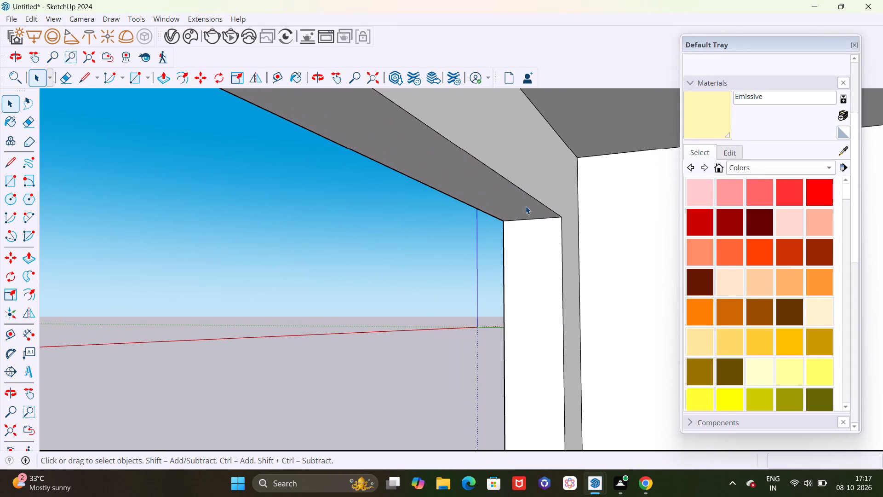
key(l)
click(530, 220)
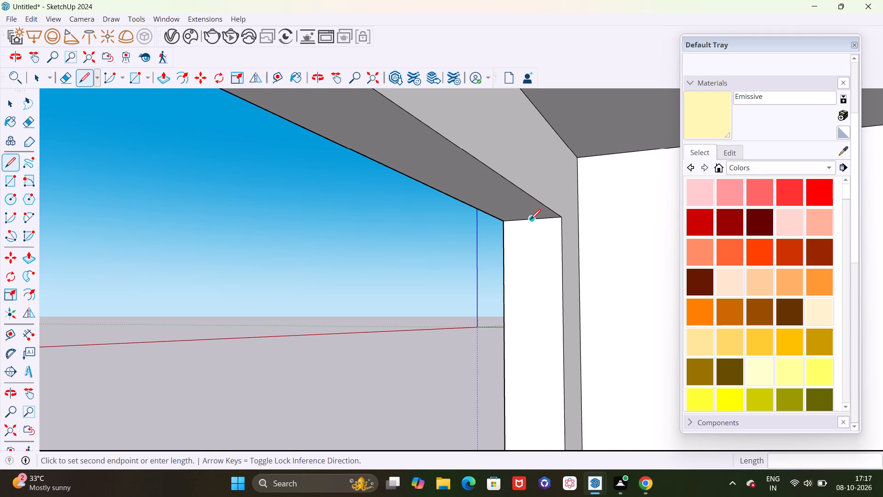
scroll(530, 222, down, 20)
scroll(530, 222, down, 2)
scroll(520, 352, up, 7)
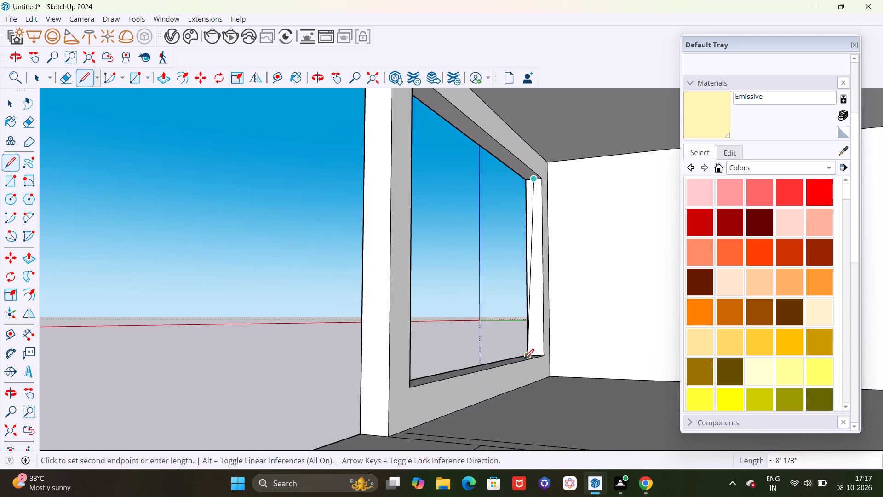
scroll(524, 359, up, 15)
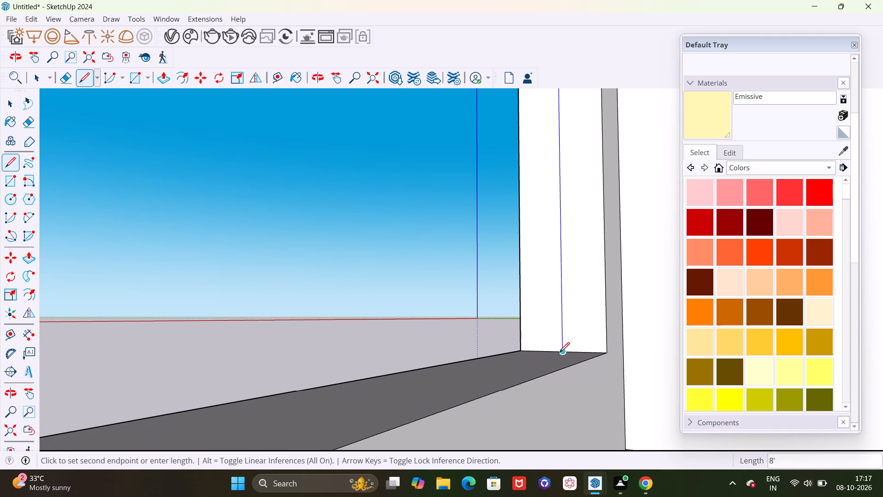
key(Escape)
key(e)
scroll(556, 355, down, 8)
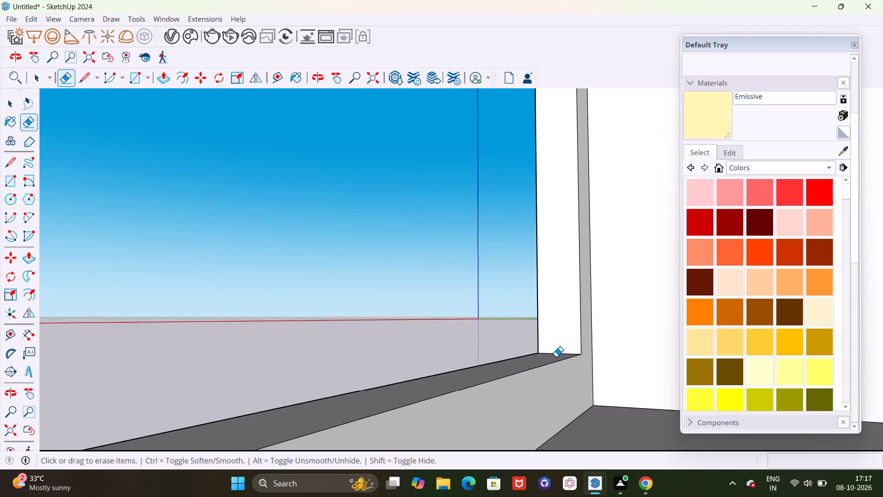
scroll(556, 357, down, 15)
Draw a rectangle filling the window opening, from the midpoint of the wall thickness at an upper corner to that at the opposite lower corner.
key(r)
scroll(557, 310, up, 8)
scroll(505, 316, down, 3)
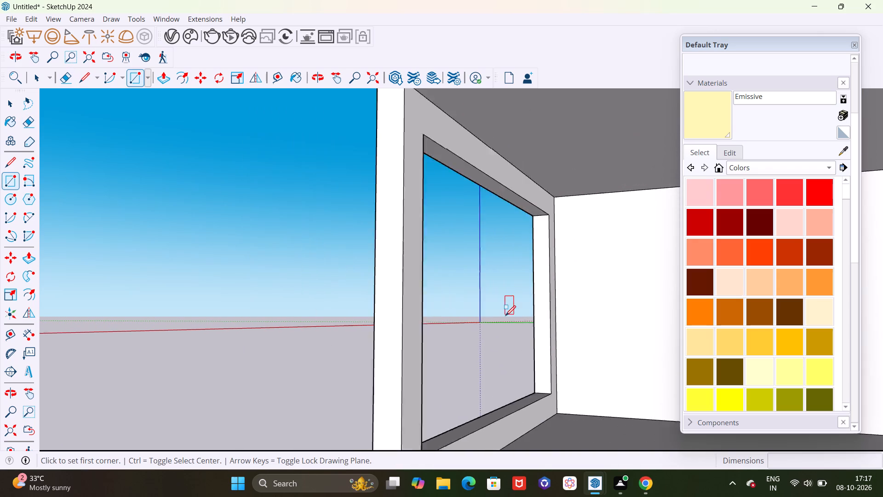
scroll(505, 316, down, 11)
middle_drag(401, 358, 882, 386)
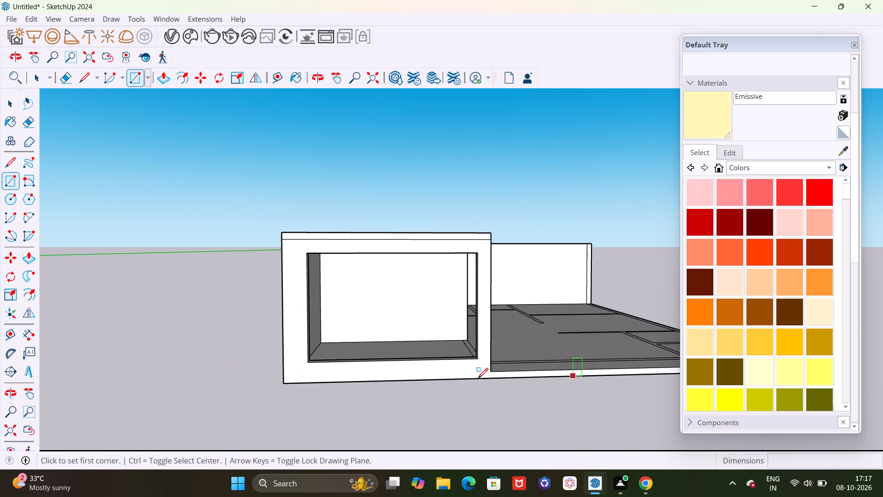
scroll(258, 420, down, 9)
middle_drag(277, 432, 381, 404)
scroll(580, 319, up, 14)
scroll(586, 192, down, 5)
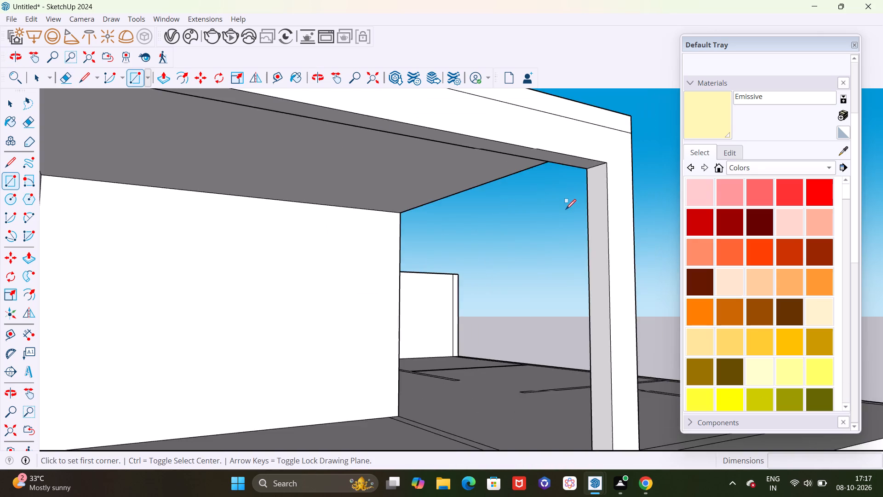
scroll(565, 210, down, 3)
middle_drag(552, 304, 572, 292)
scroll(632, 182, up, 10)
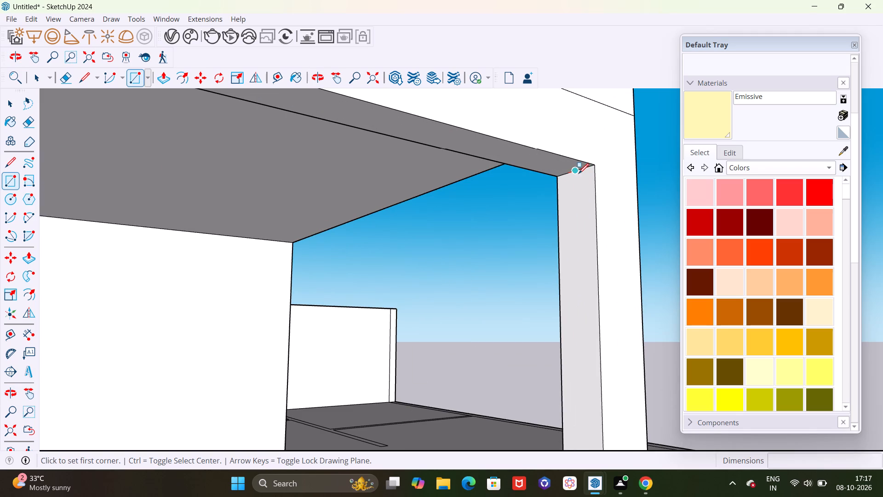
click(575, 172)
scroll(568, 200, down, 10)
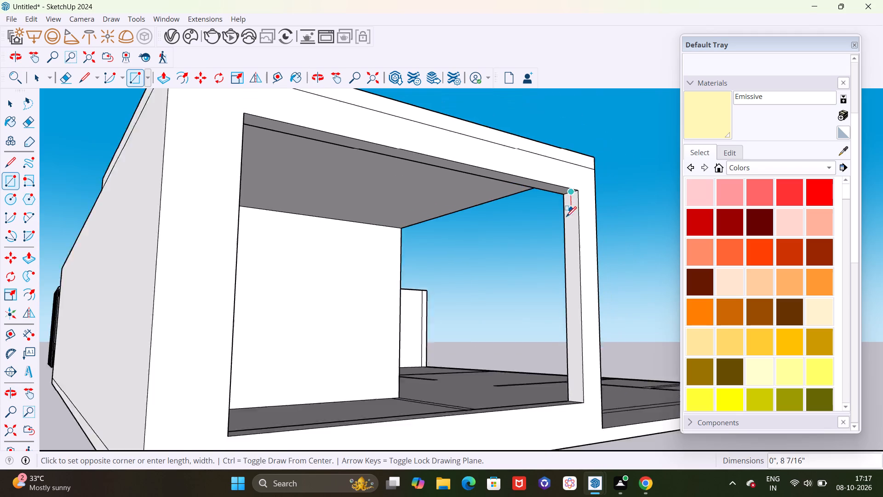
scroll(566, 217, down, 8)
middle_drag(555, 242, 434, 299)
scroll(446, 278, down, 5)
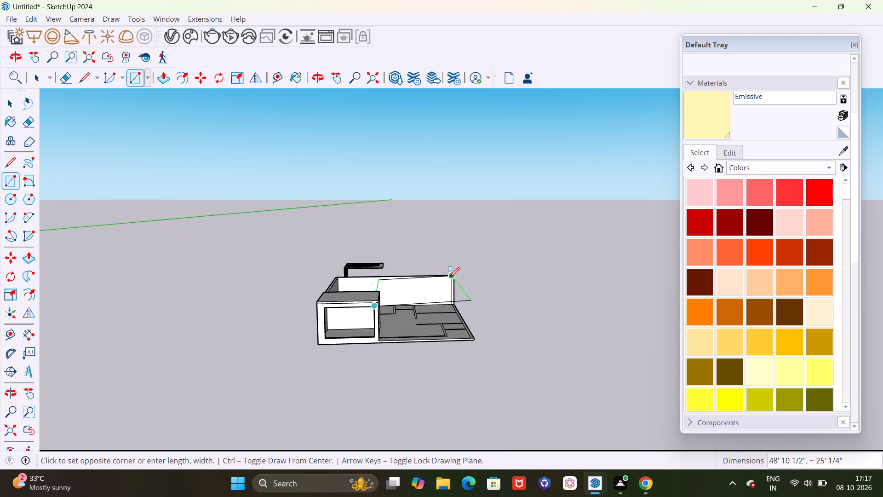
scroll(449, 277, down, 7)
scroll(392, 307, up, 20)
scroll(392, 307, up, 2)
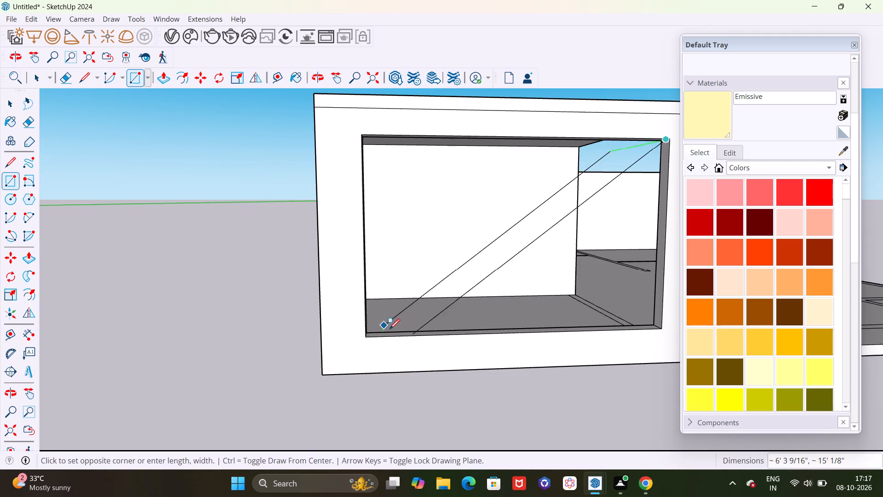
middle_drag(392, 331, 280, 350)
scroll(287, 325, up, 11)
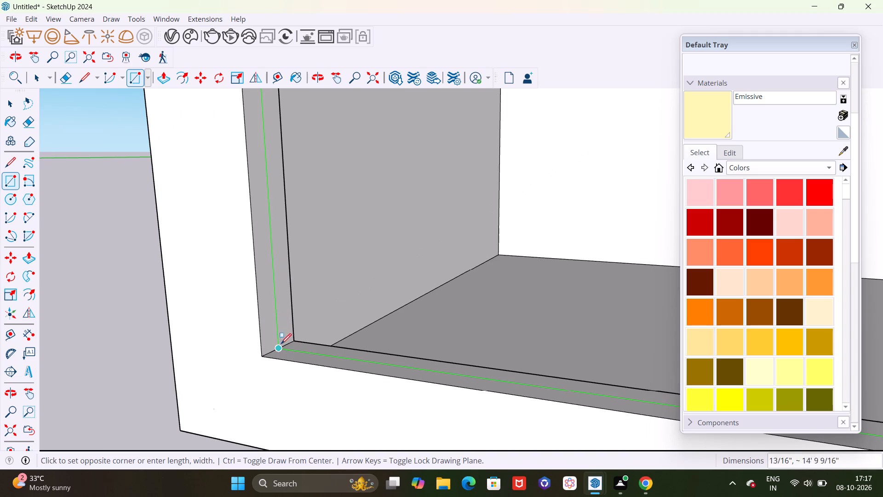
click(281, 349)
scroll(281, 349, down, 9)
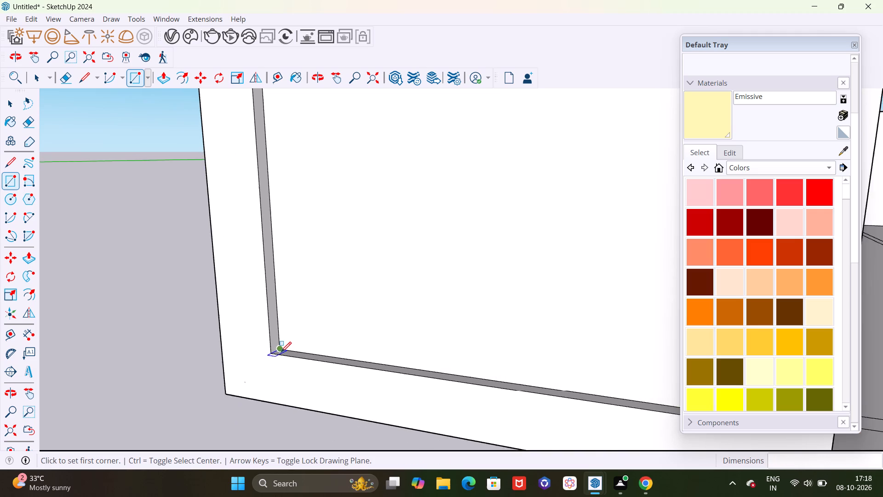
scroll(281, 352, down, 16)
middle_drag(397, 393, 235, 421)
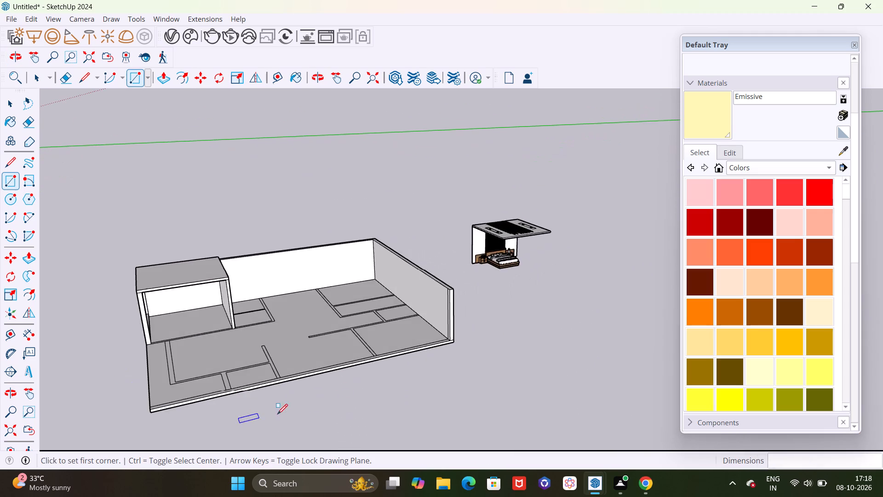
scroll(475, 360, down, 18)
middle_drag(581, 411, 406, 411)
key(space)
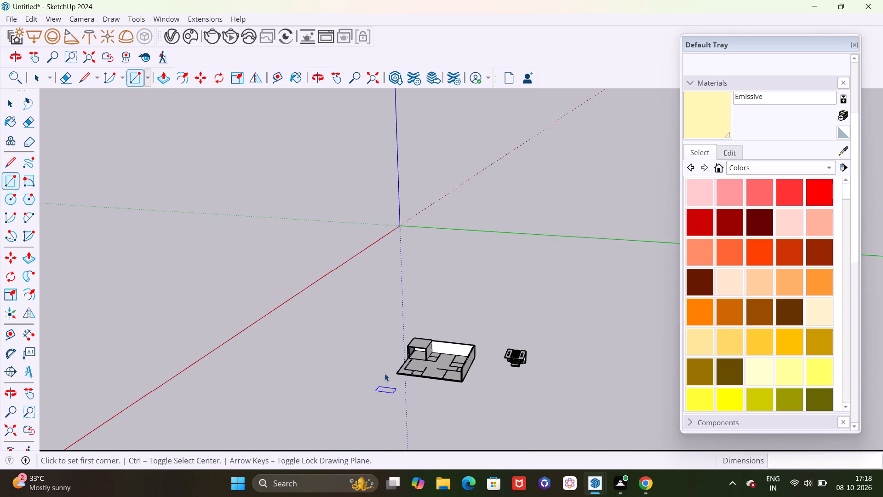
Push/Pull the pane face in the window opening by 1" towards the room's interior.
scroll(399, 362, up, 5)
scroll(435, 394, up, 11)
middle_drag(431, 397, 442, 324)
scroll(391, 290, up, 3)
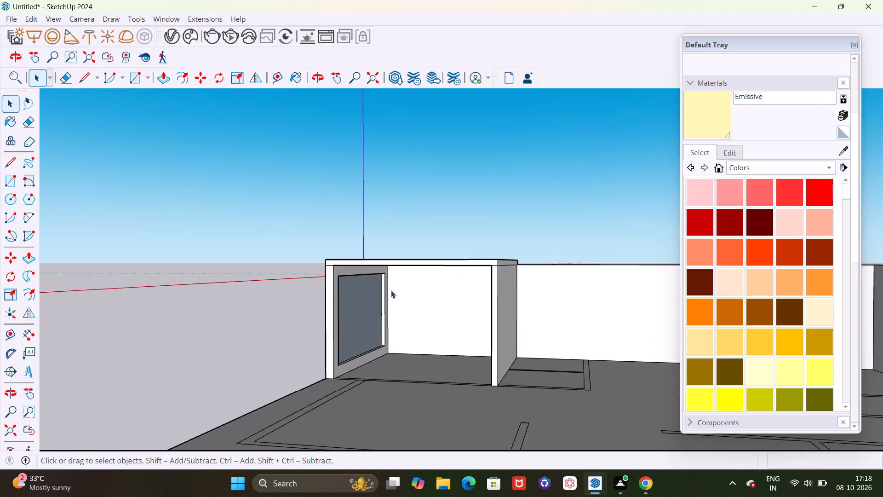
scroll(391, 290, up, 12)
key(p)
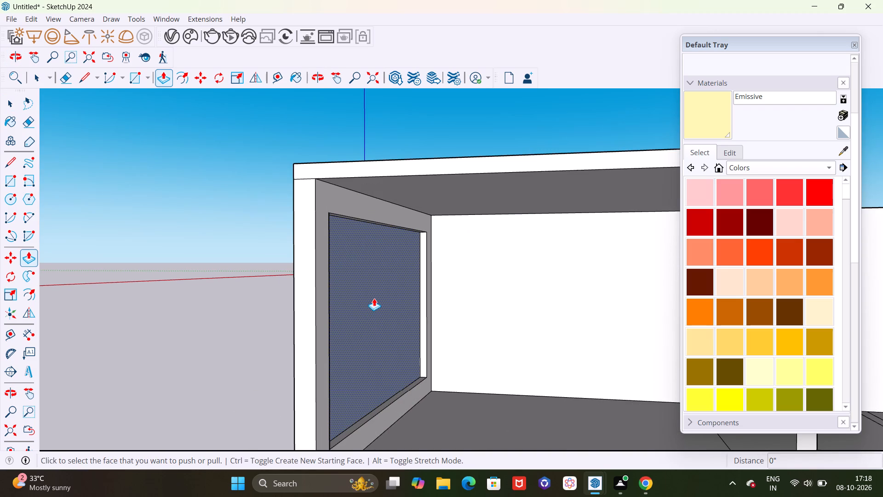
click(374, 298)
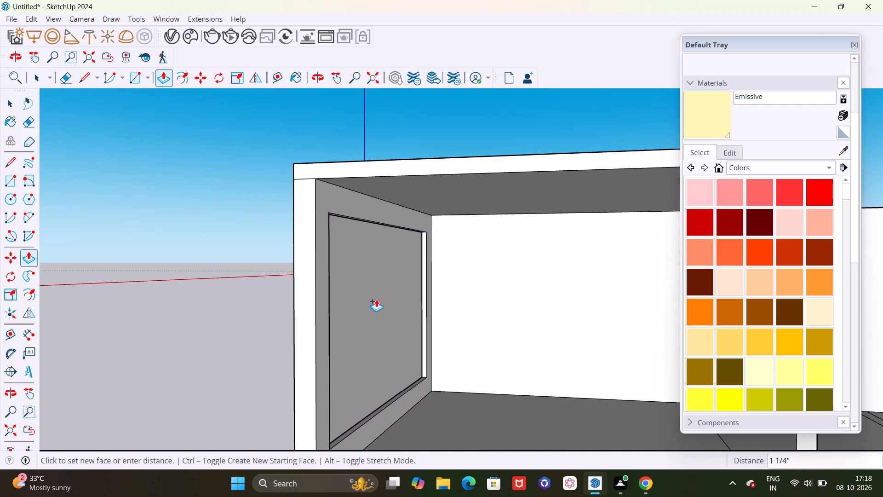
text(1")
key(Return)
scroll(350, 330, down, 3)
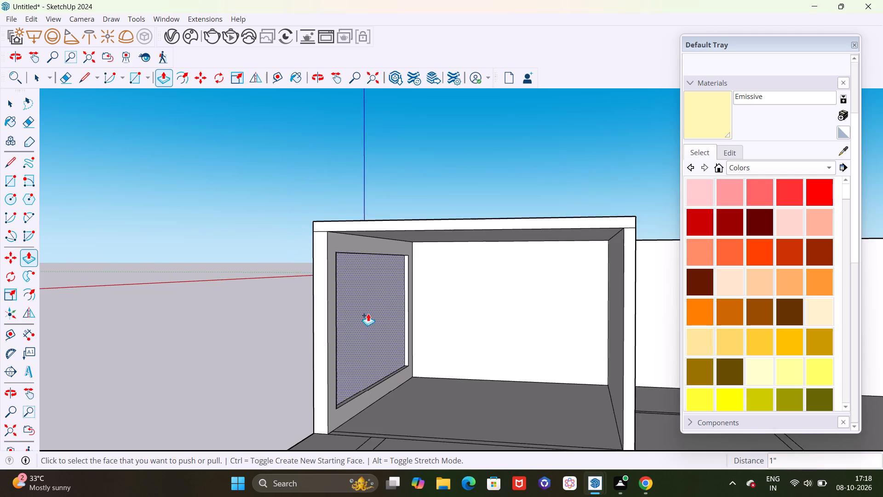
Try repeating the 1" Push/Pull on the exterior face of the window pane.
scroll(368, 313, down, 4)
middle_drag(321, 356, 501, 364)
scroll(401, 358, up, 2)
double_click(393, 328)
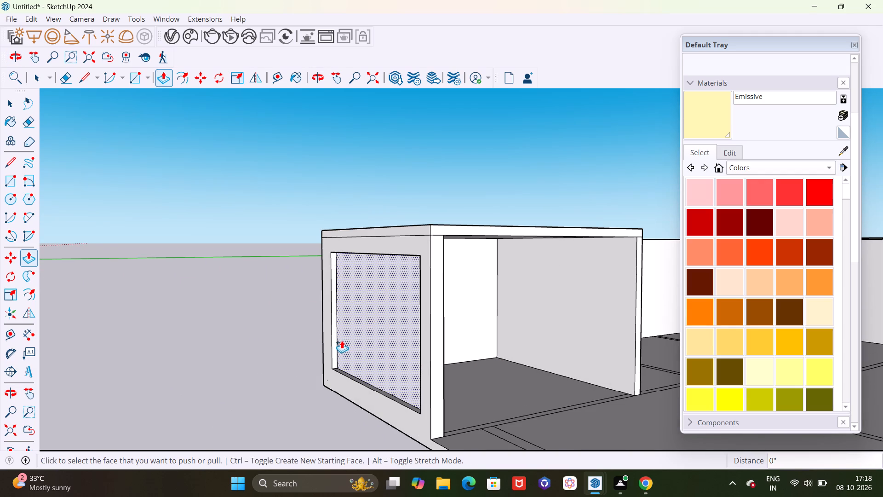
Undo the last two Push/Pull operations on the window pane.
key(ctrl+z)
key(ctrl+z)
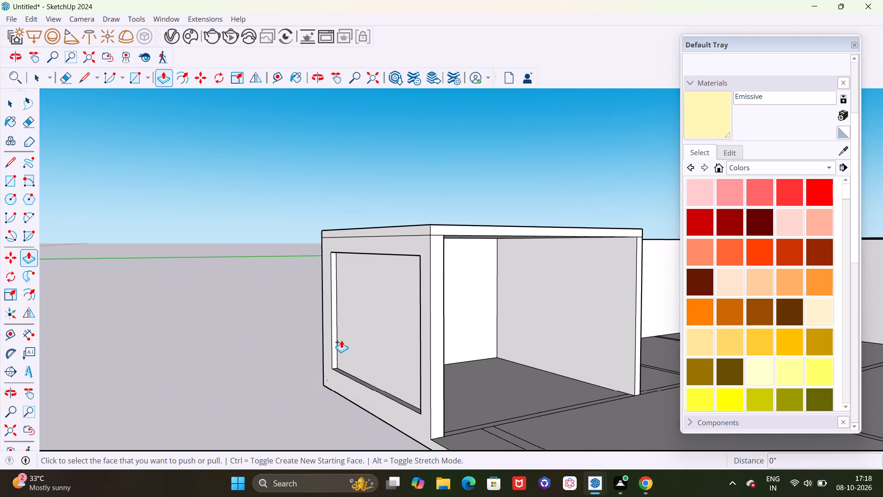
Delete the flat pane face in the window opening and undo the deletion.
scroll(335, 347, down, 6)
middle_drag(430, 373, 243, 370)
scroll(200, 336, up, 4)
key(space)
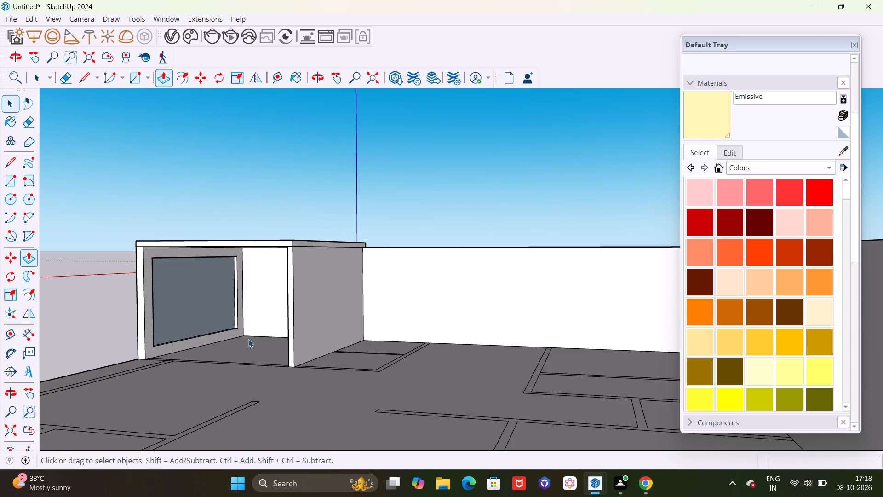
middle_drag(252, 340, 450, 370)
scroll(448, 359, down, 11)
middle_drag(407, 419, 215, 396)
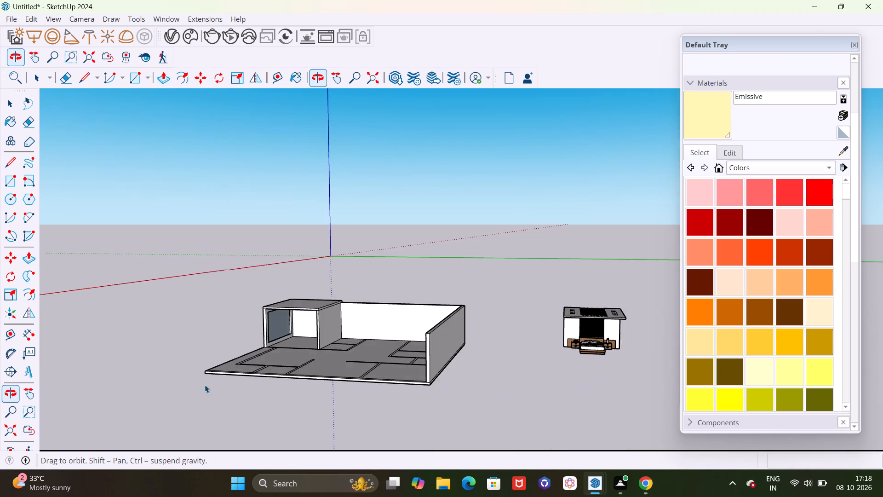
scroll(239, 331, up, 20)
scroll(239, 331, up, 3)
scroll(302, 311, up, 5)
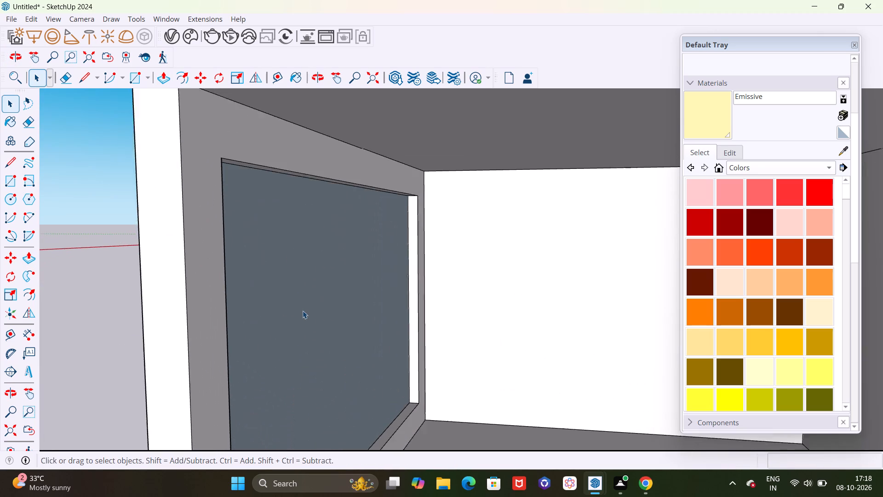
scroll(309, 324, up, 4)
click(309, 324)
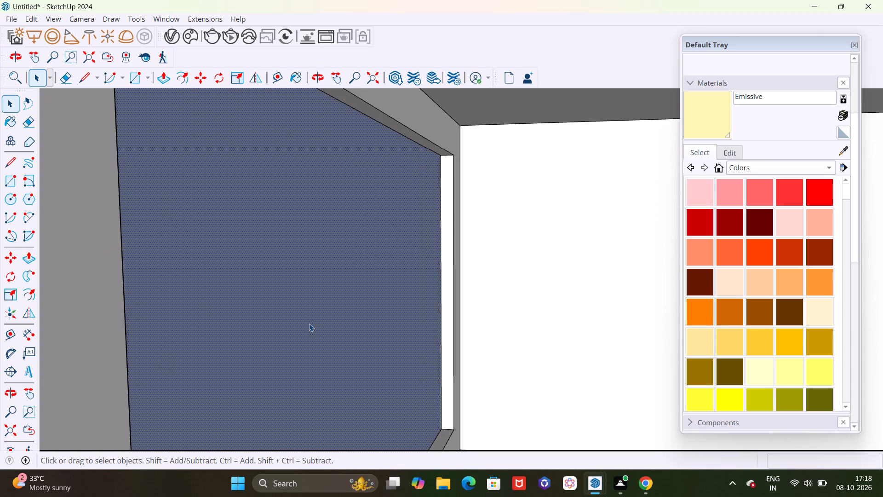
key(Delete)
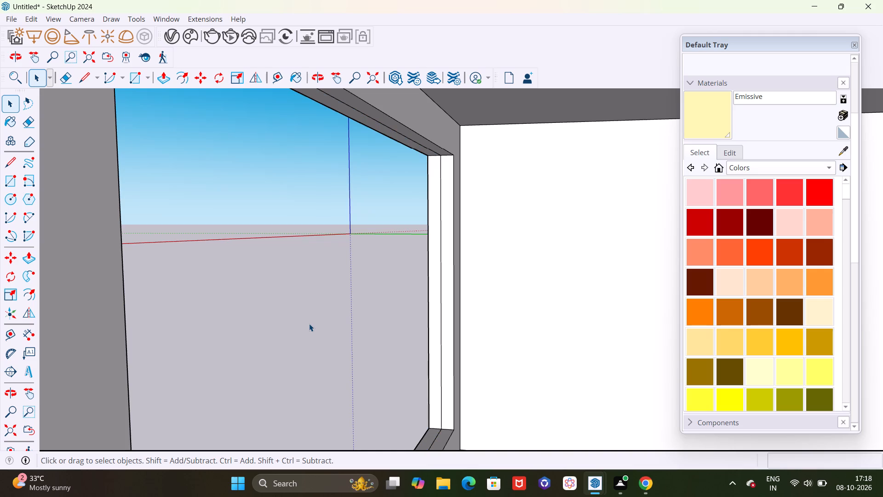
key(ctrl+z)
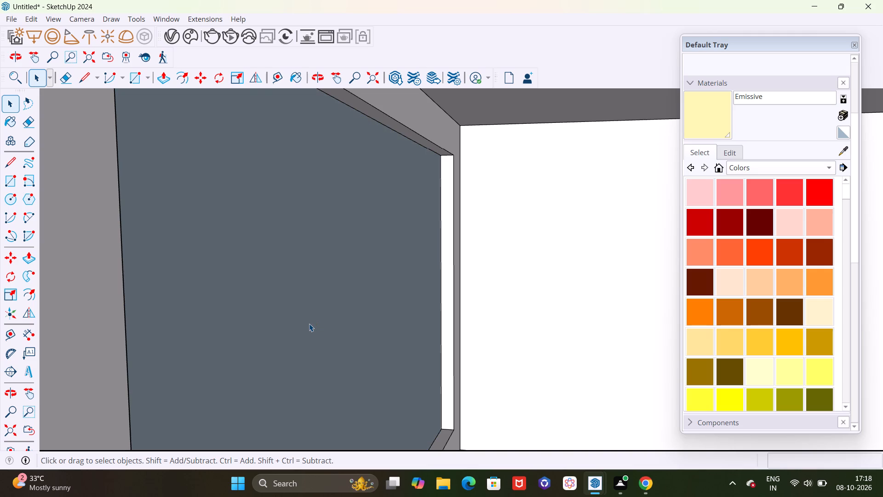
Push/Pull the pane face in the window opening by 1" towards the room's interior.
key(p)
click(309, 324)
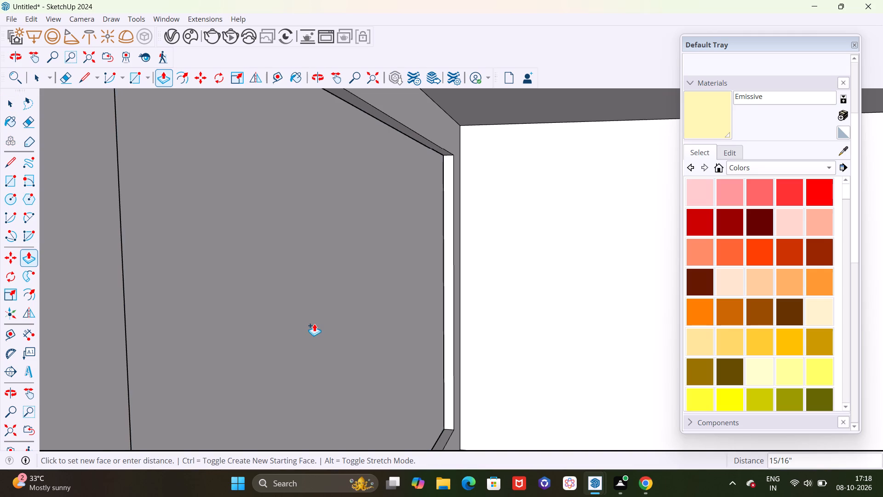
key(1)
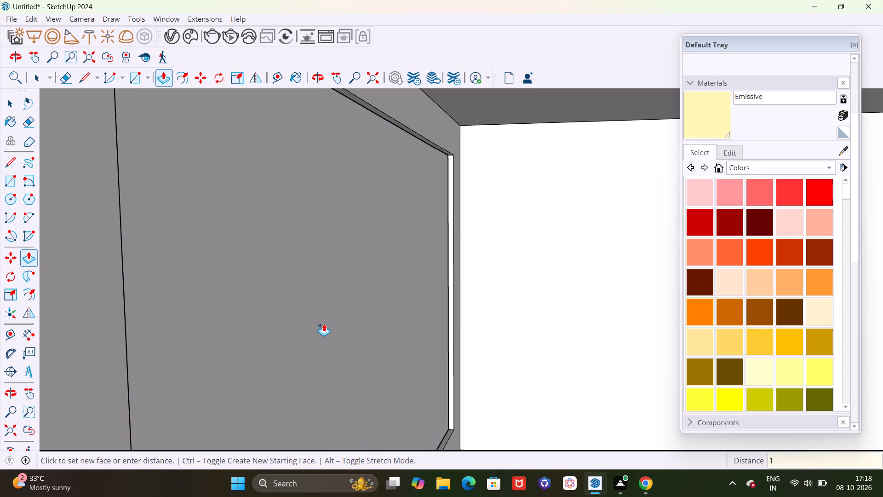
key(shift+quotedbl)
key(Return)
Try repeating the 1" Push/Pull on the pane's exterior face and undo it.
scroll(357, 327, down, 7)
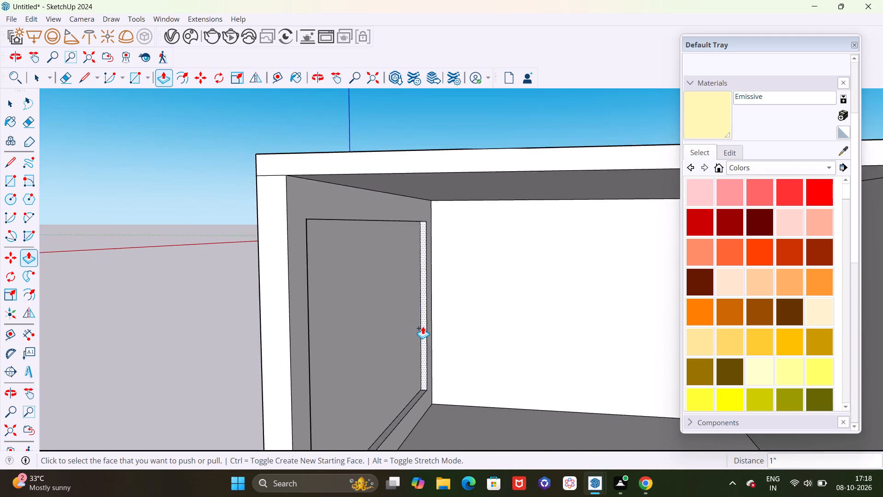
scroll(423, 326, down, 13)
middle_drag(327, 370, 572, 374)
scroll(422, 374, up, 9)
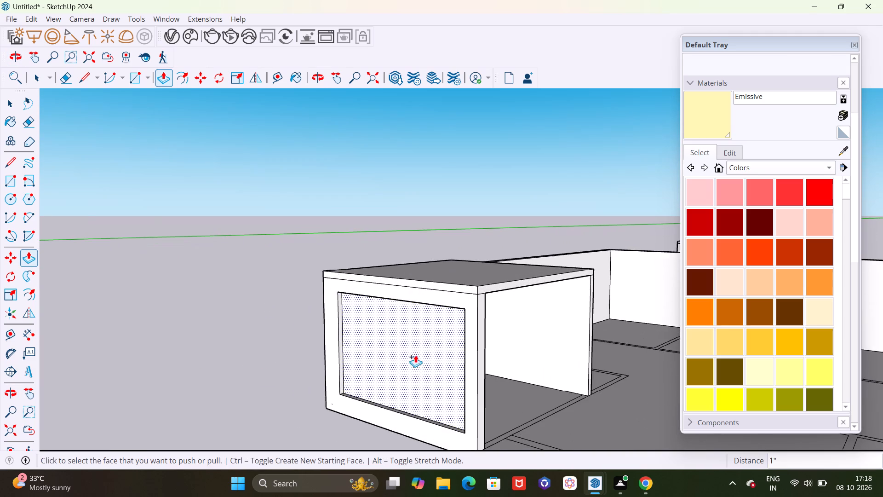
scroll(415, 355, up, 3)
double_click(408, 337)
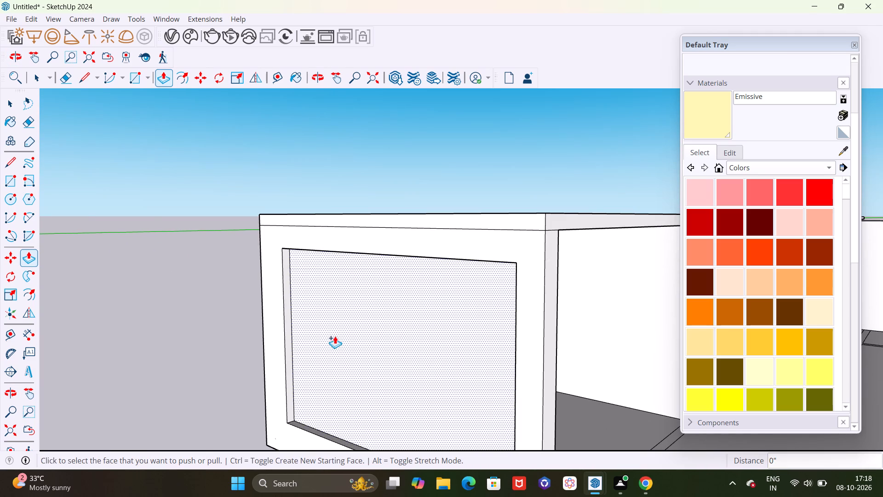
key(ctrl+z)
Push/Pull the exterior face of the window pane outwards by 1".
scroll(327, 347, down, 6)
middle_drag(430, 395, 120, 368)
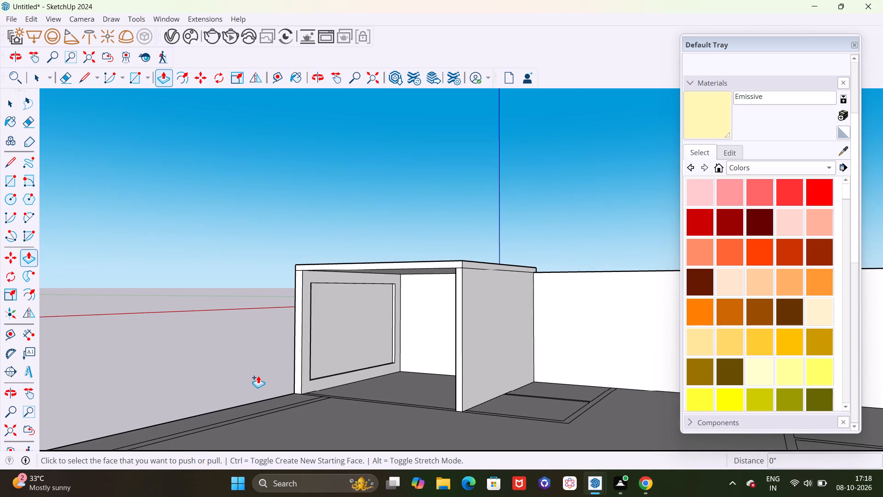
key(space)
middle_drag(257, 373, 464, 381)
scroll(310, 347, up, 5)
key(p)
click(353, 327)
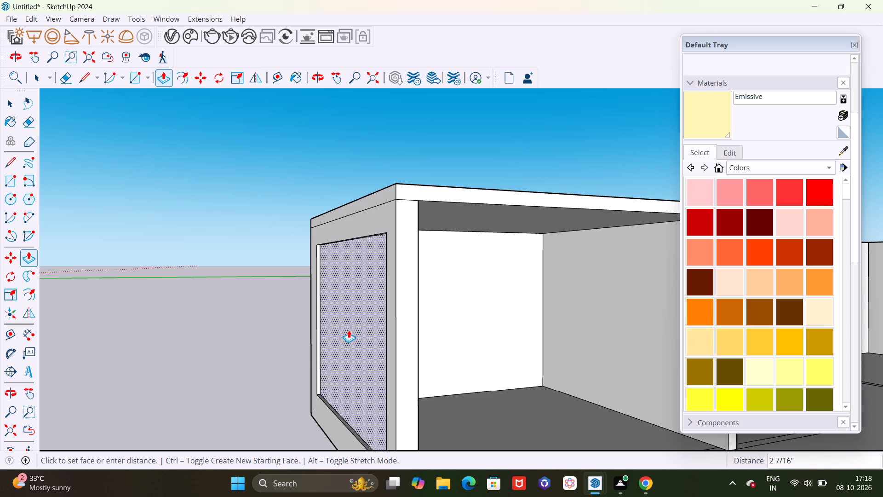
text(1")
key(Return)
key(space)
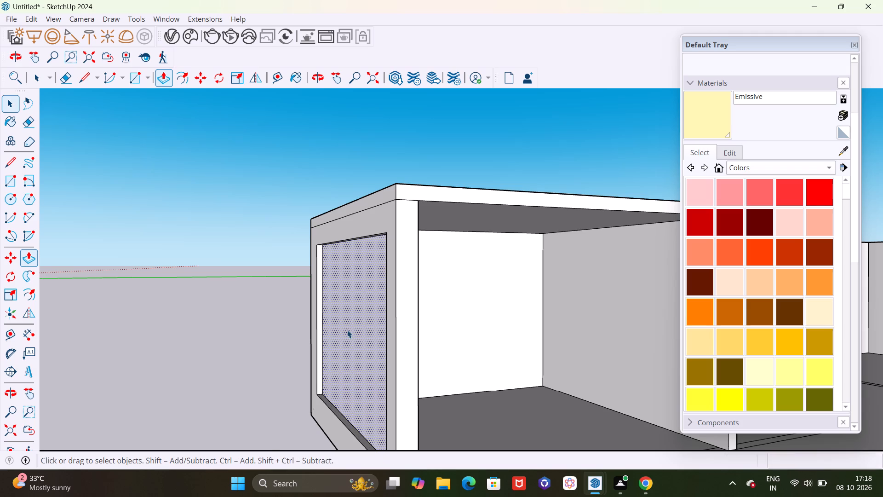
Examine the thickened window pane in its opening from inside the box-shaped room.
scroll(347, 330, down, 5)
middle_drag(437, 381, 375, 386)
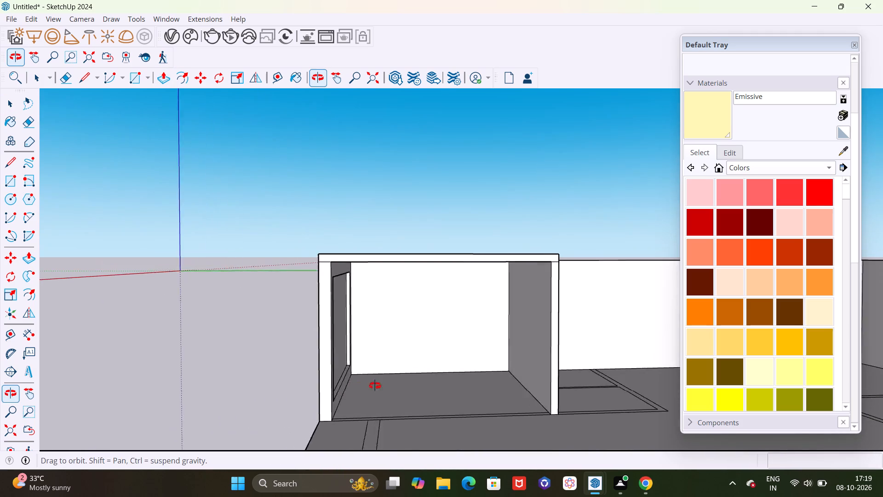
middle_drag(375, 386, 270, 373)
scroll(313, 371, up, 5)
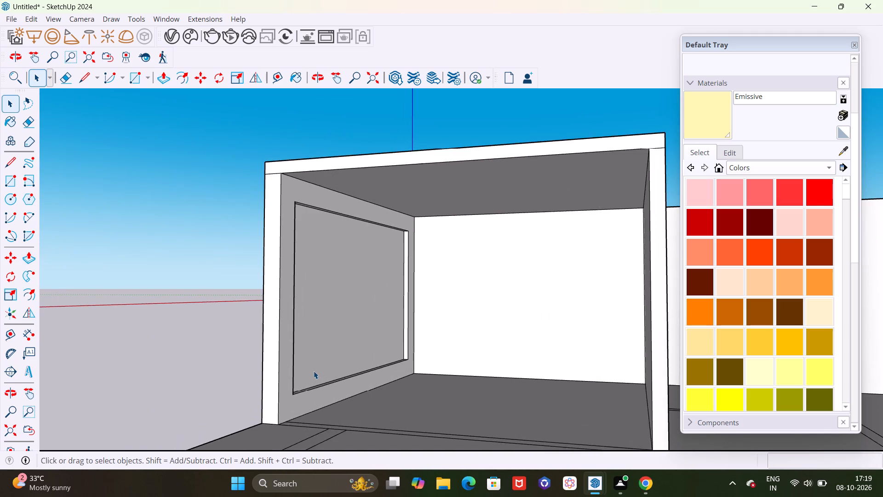
scroll(327, 360, up, 4)
scroll(323, 312, down, 7)
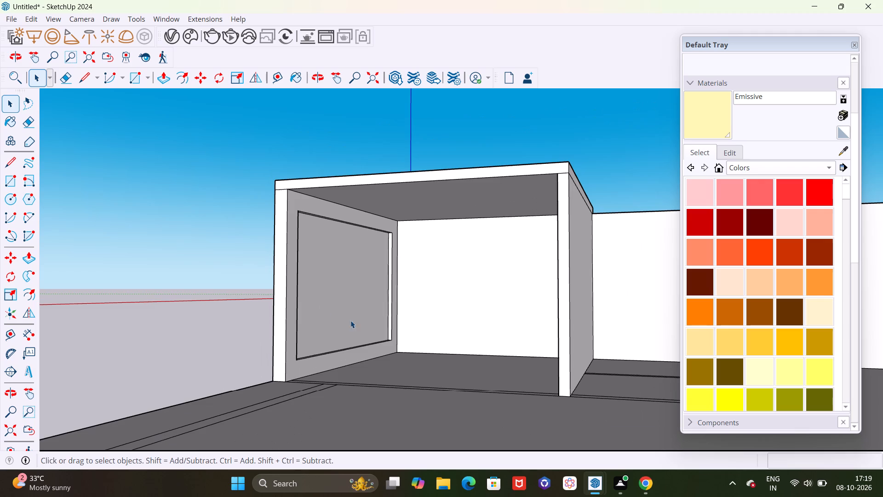
middle_drag(362, 328, 297, 356)
scroll(306, 346, up, 5)
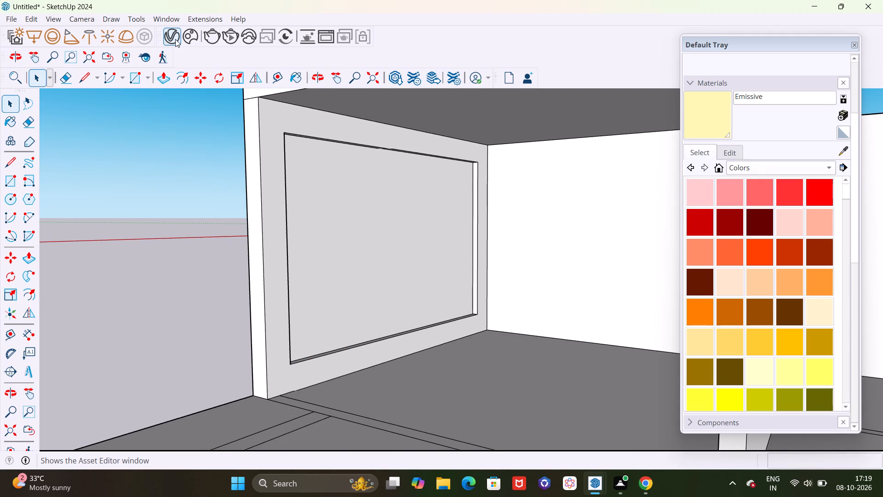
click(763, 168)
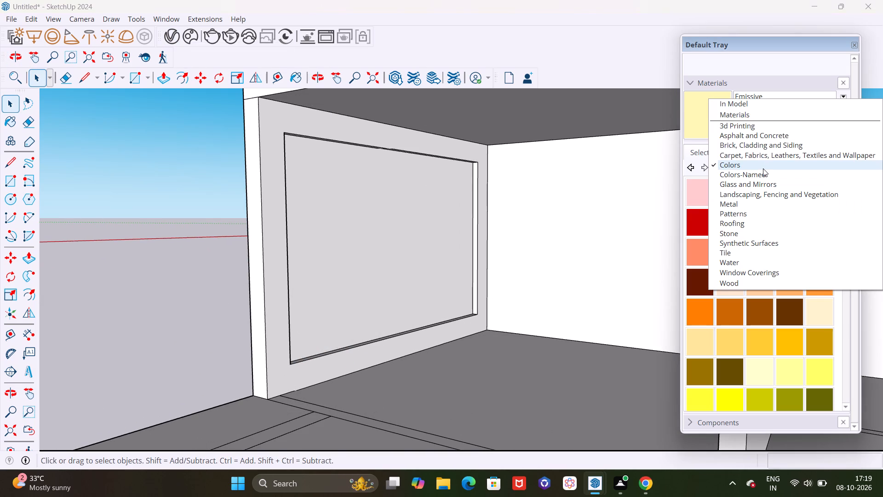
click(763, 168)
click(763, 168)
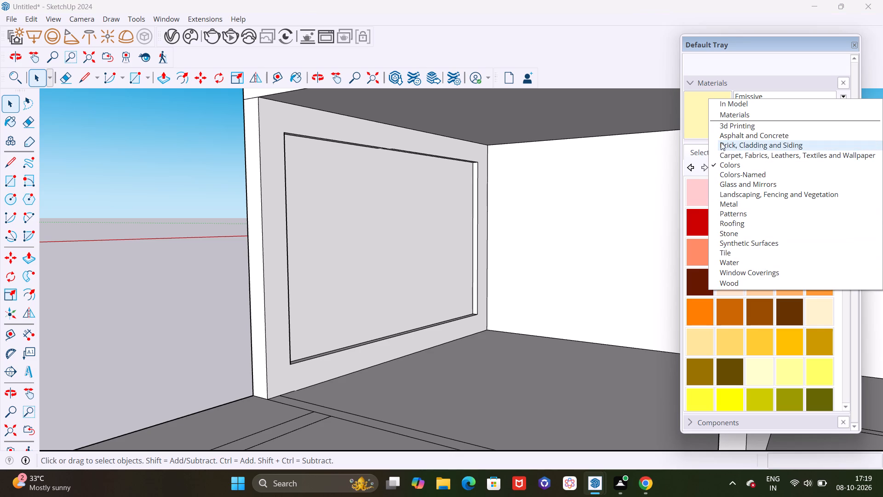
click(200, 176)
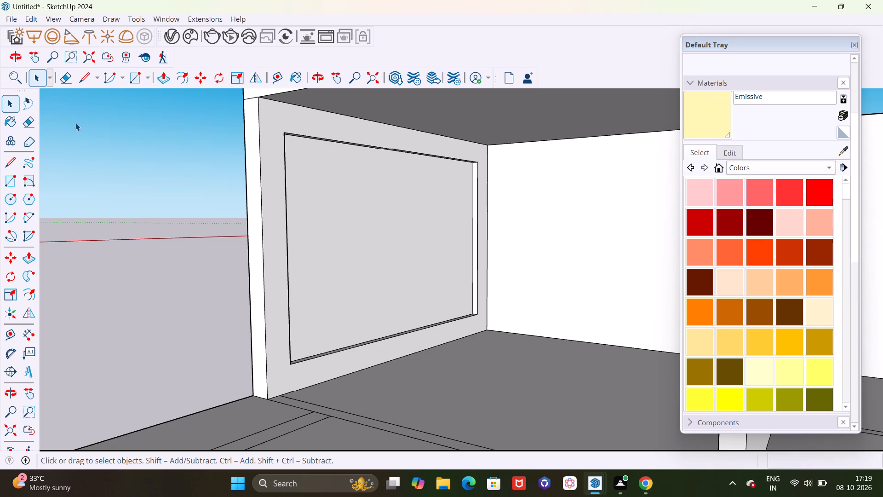
Open the Chaos Cosmos material library from the V-Ray Asset Editor and search its online assets for "glass".
click(170, 39)
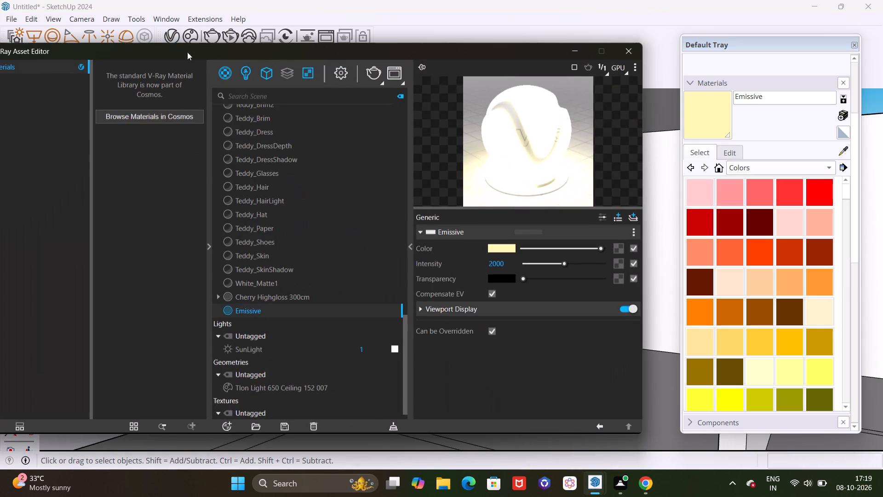
click(120, 116)
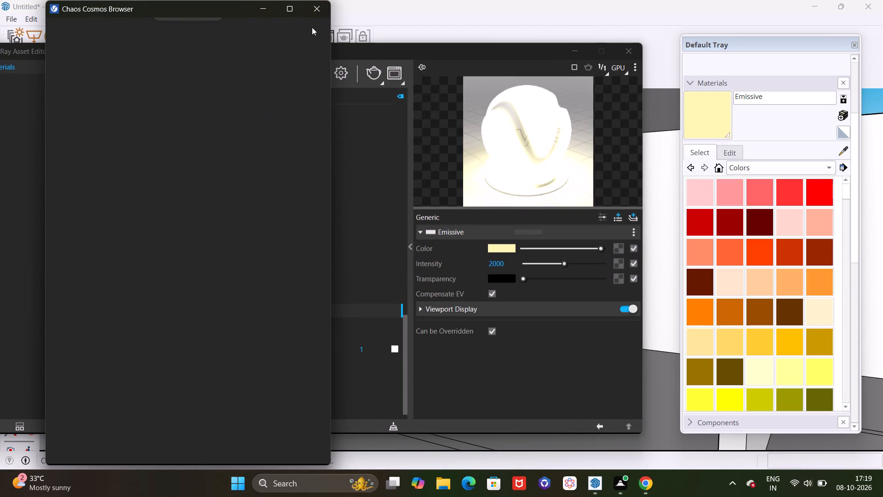
click(316, 12)
click(185, 119)
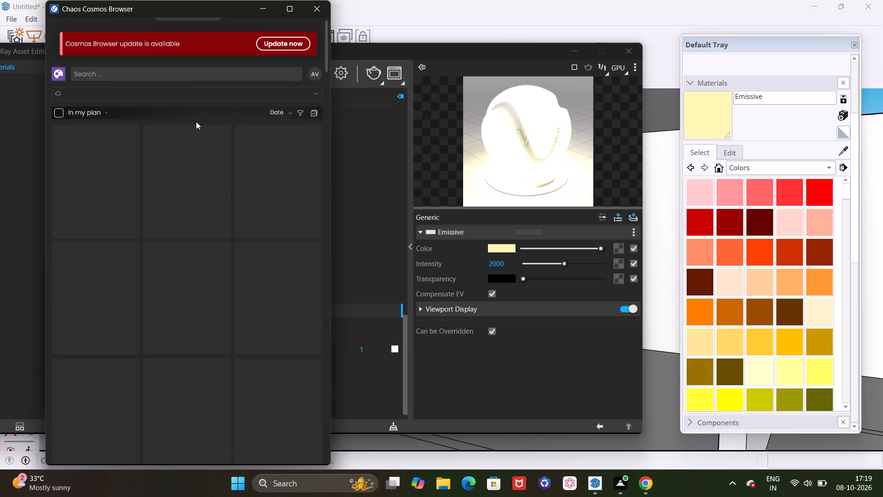
click(134, 70)
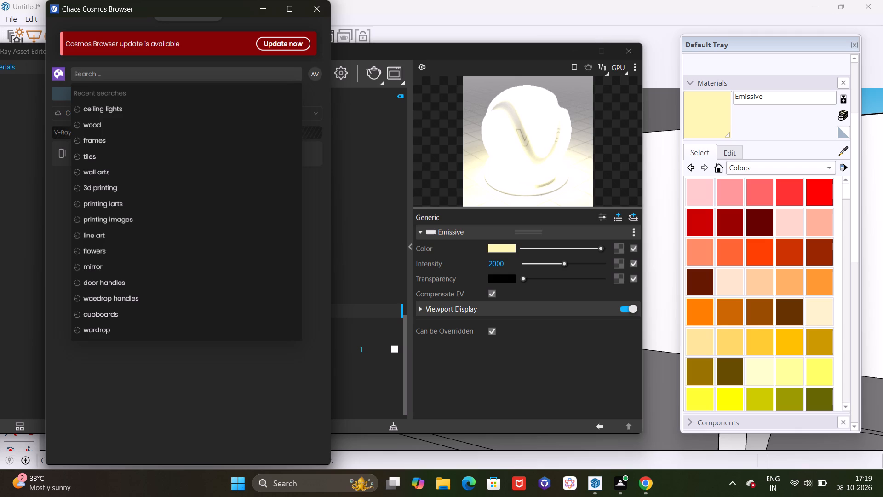
text(glass)
key(Return)
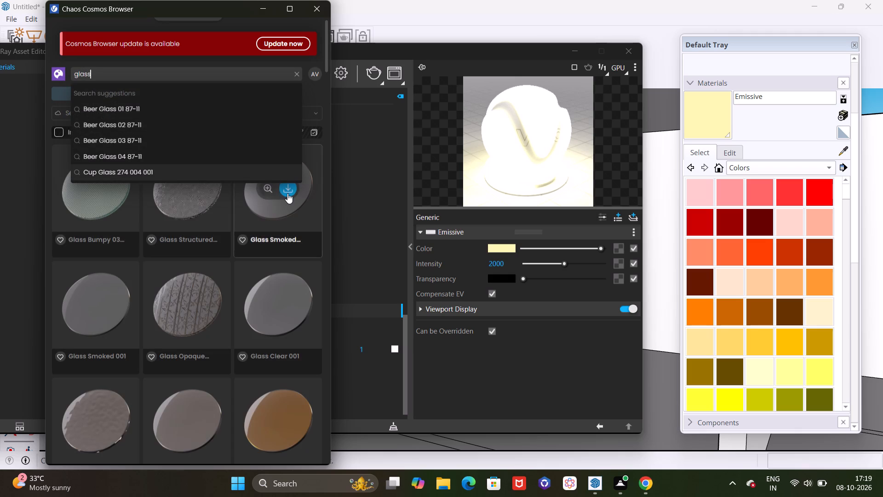
click(252, 75)
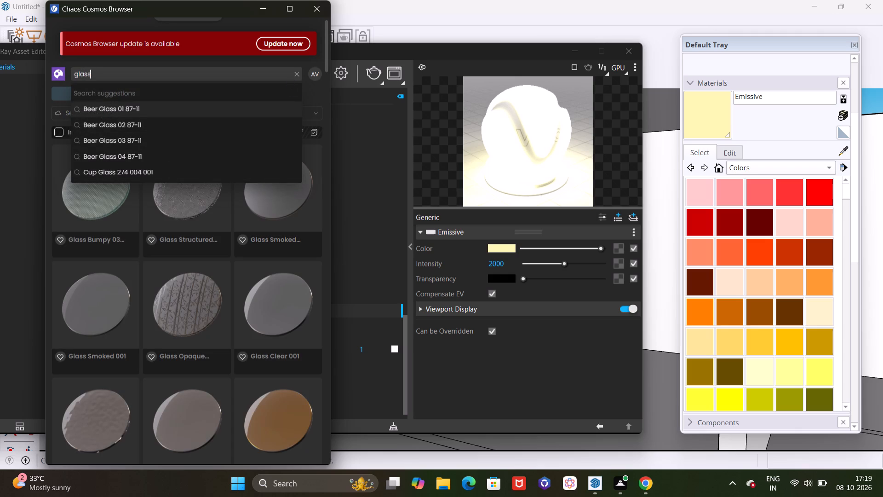
click(317, 94)
click(128, 91)
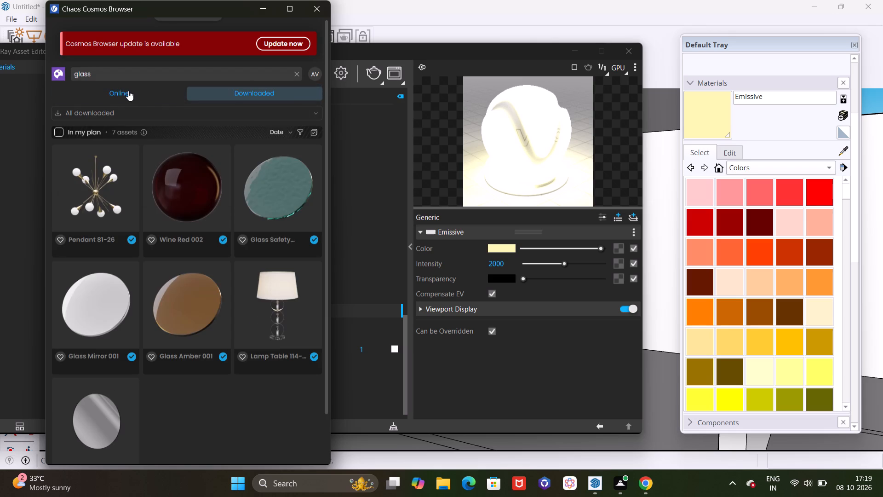
Browse the online glass search results and compare the available glass materials for the window pane.
scroll(270, 196, down, 11)
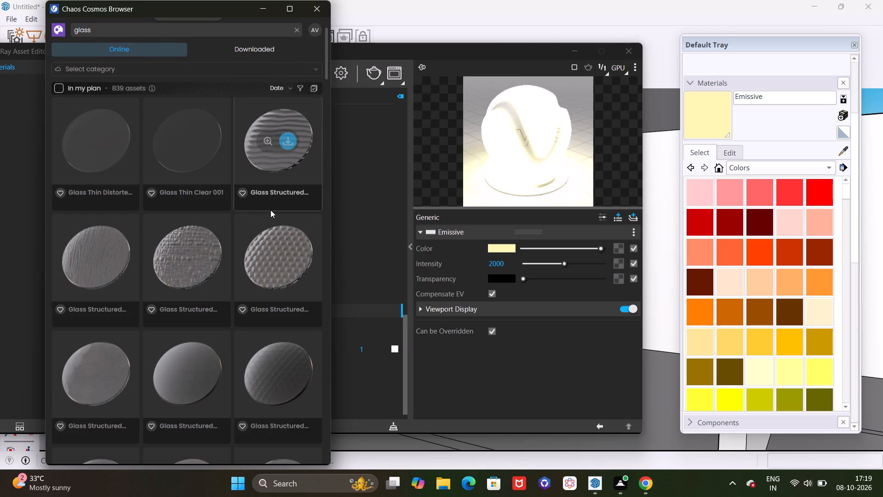
scroll(270, 210, down, 8)
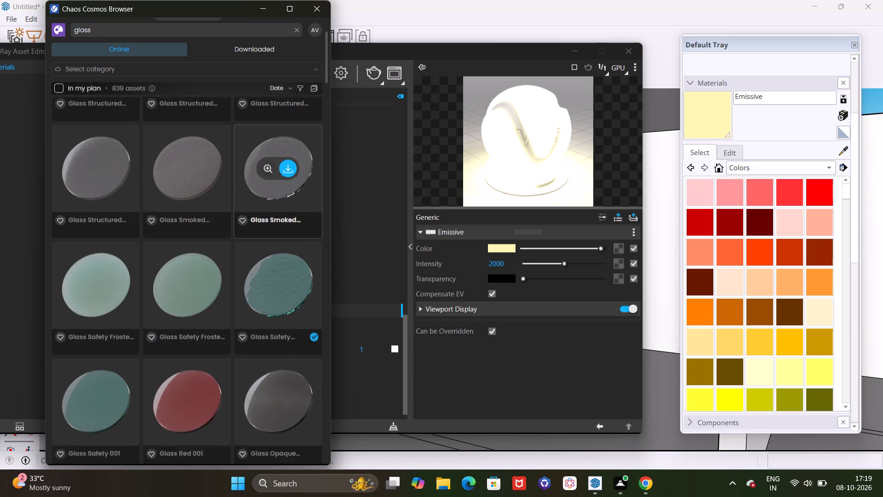
scroll(278, 213, down, 1)
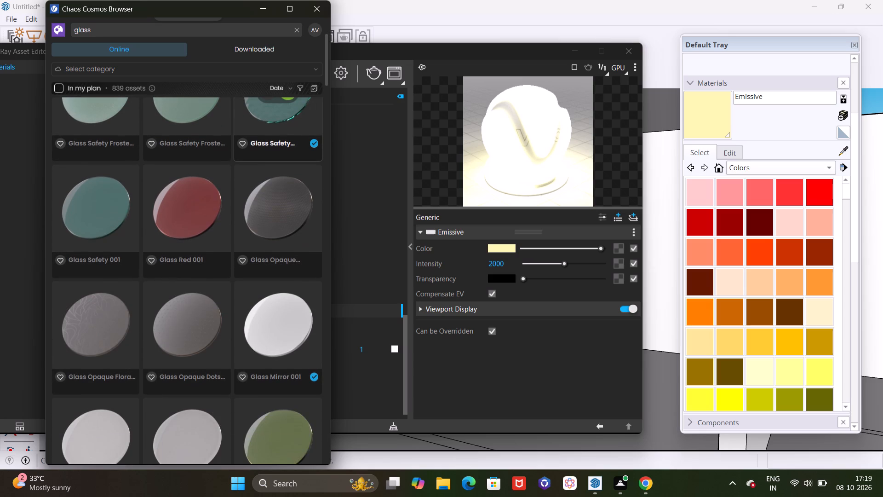
scroll(278, 213, down, 4)
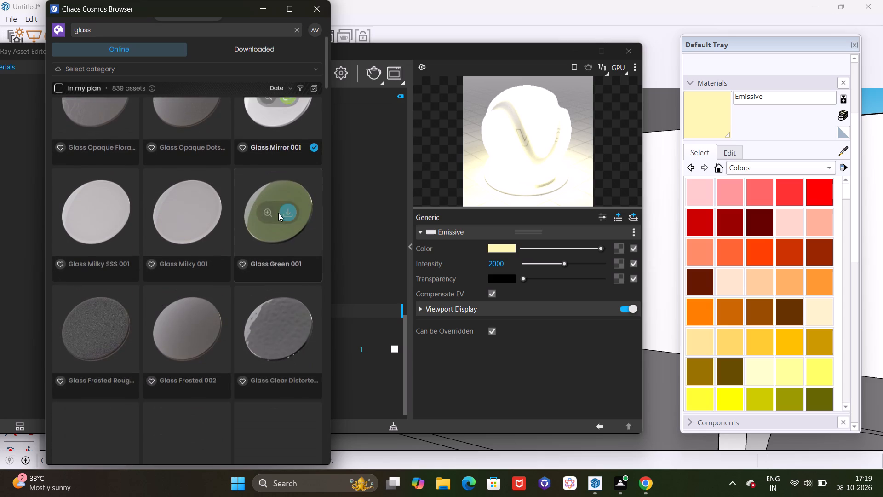
scroll(278, 213, down, 8)
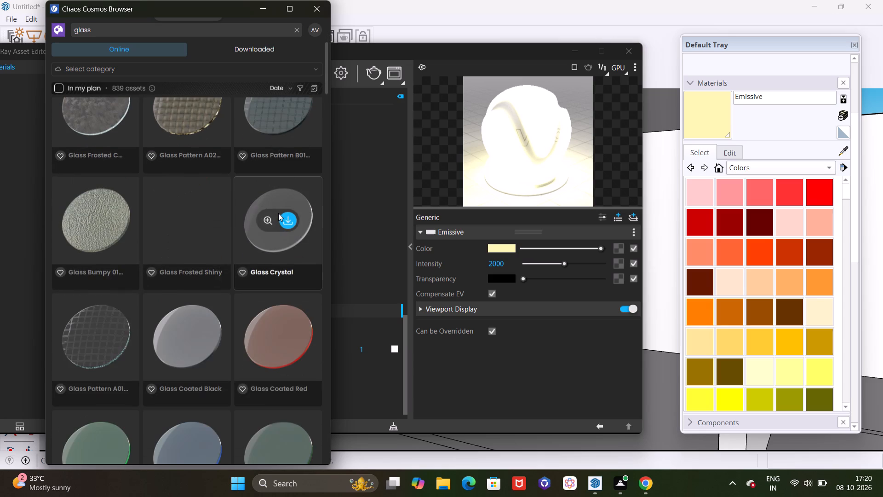
scroll(278, 213, down, 6)
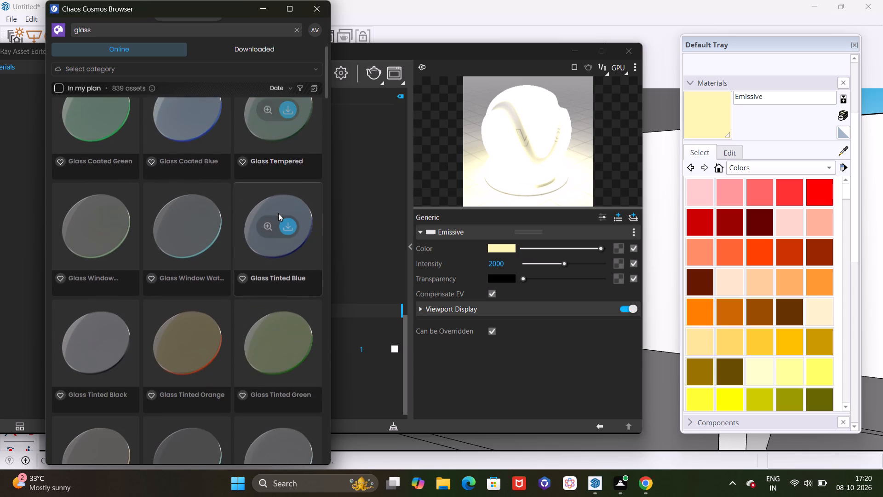
scroll(278, 213, down, 2)
scroll(278, 213, up, 13)
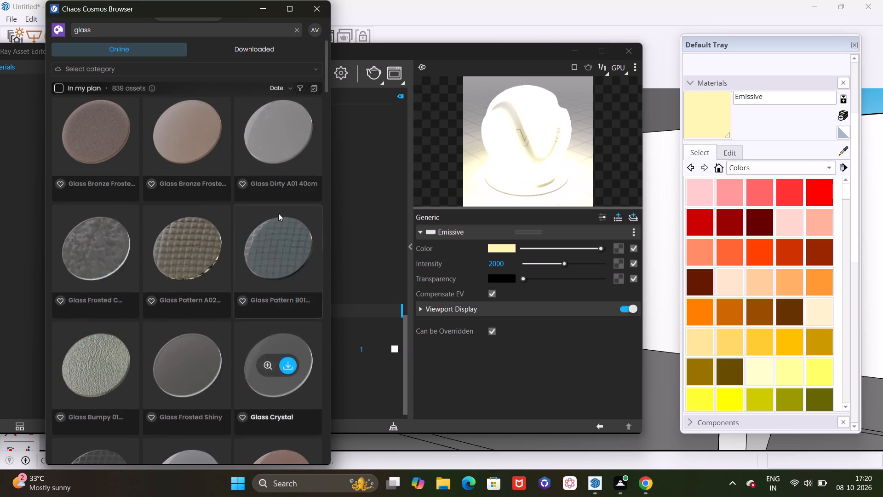
scroll(280, 212, down, 4)
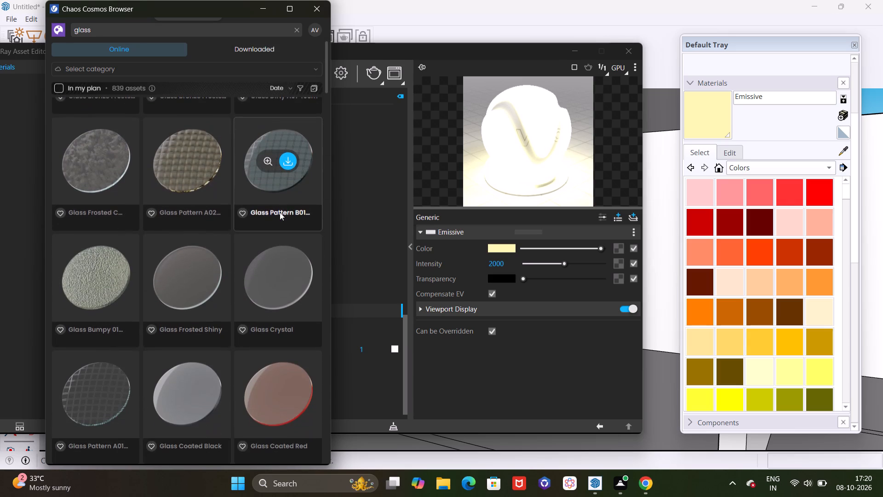
scroll(280, 212, up, 10)
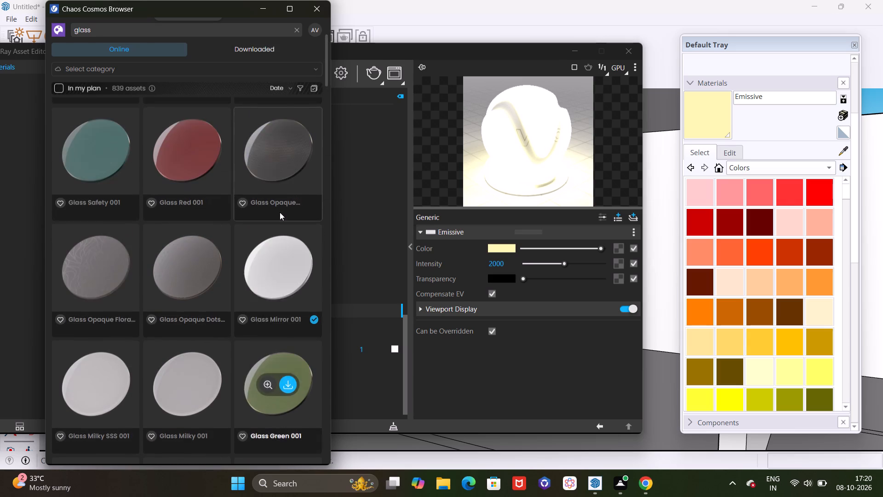
scroll(280, 212, up, 9)
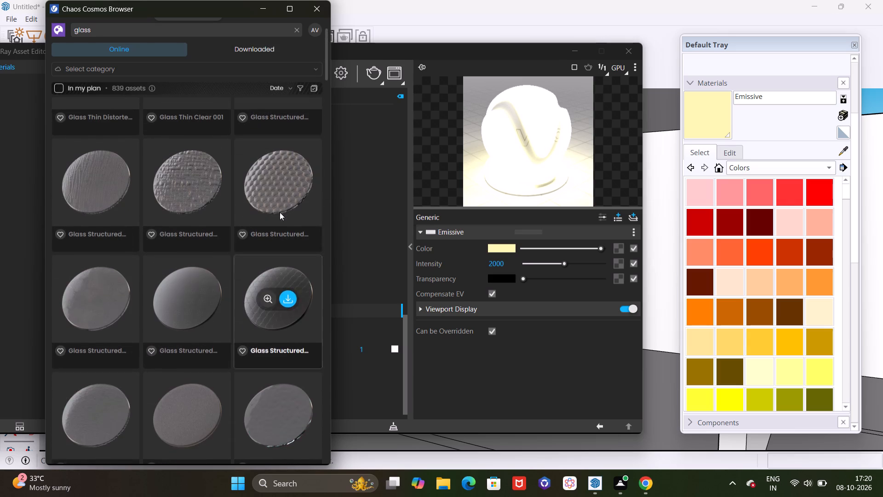
scroll(280, 212, up, 7)
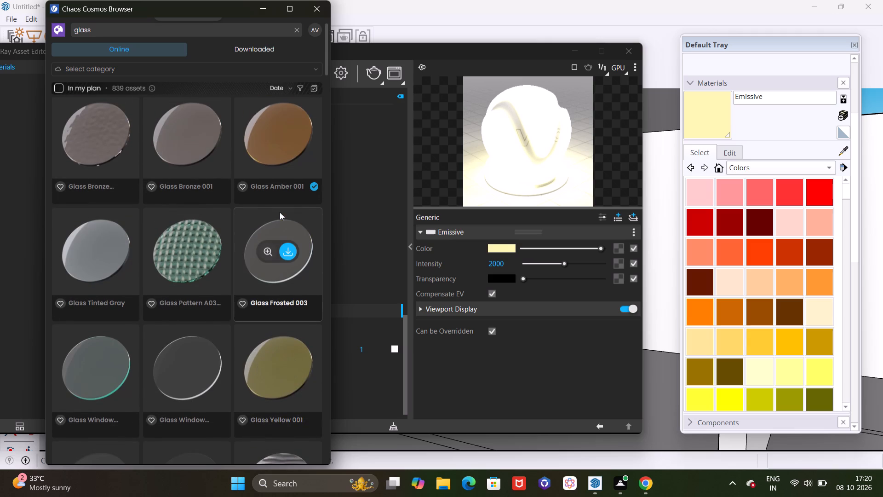
scroll(280, 212, up, 9)
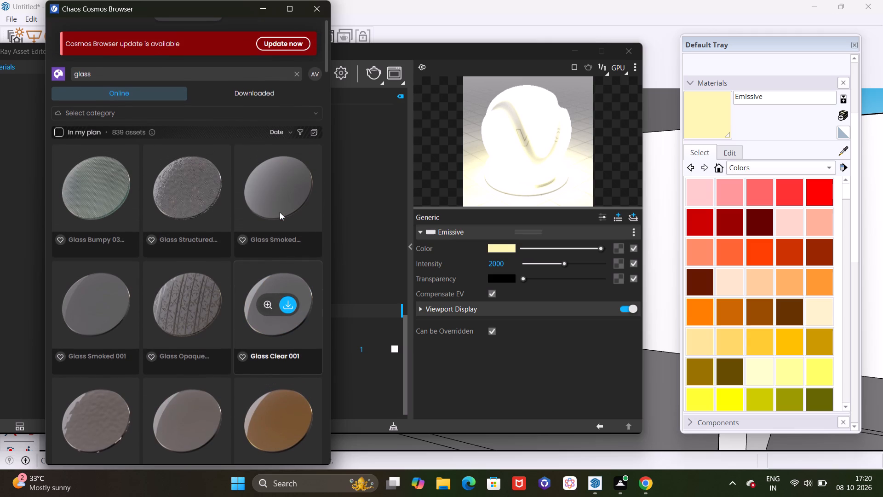
scroll(280, 212, down, 4)
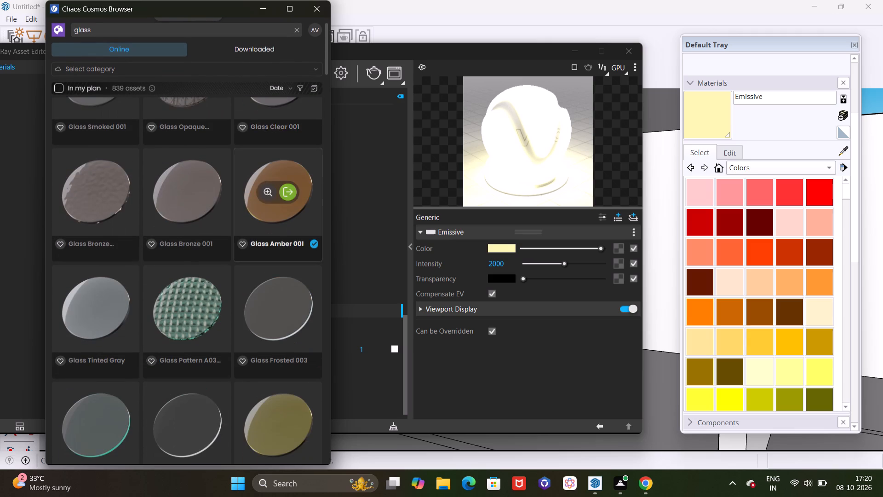
scroll(285, 202, down, 6)
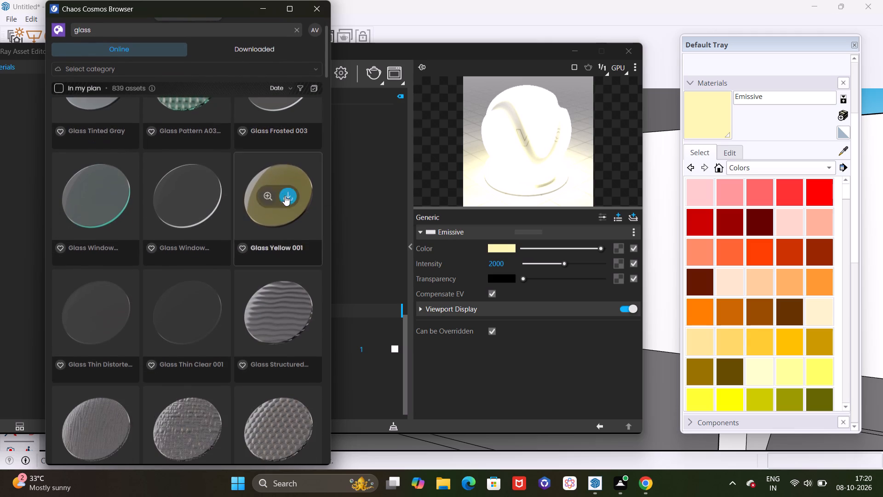
scroll(285, 196, down, 9)
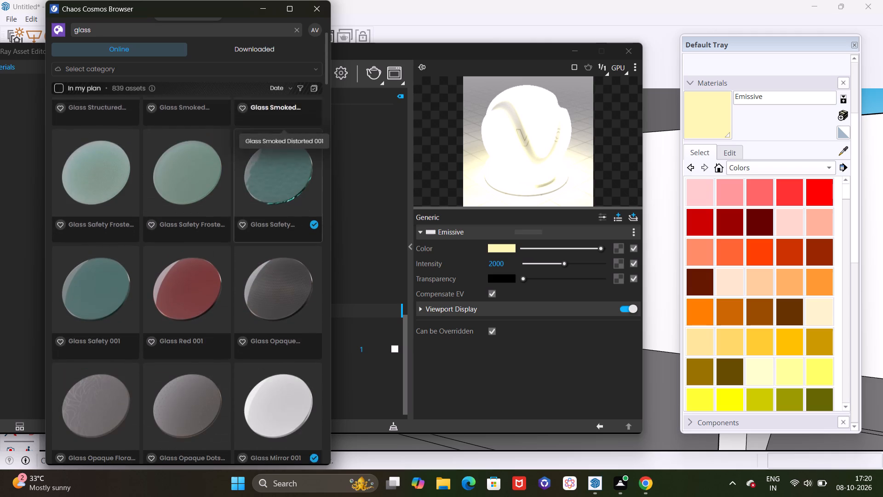
scroll(284, 195, down, 4)
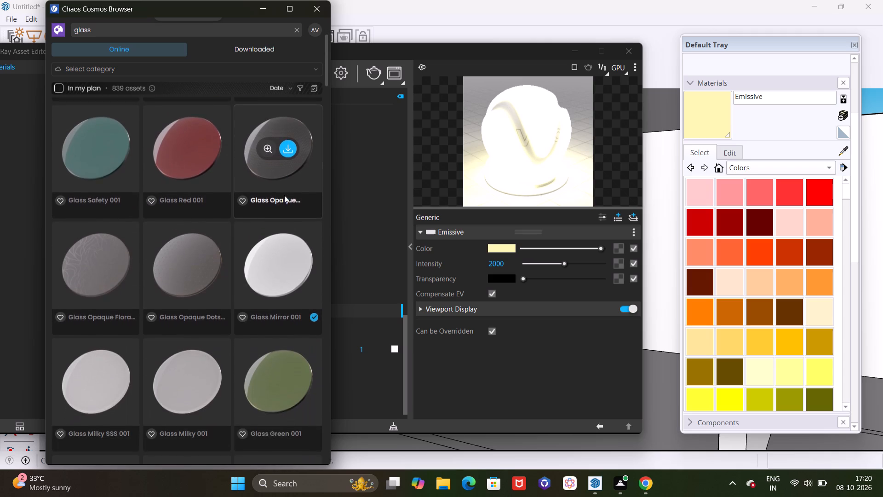
scroll(284, 195, down, 8)
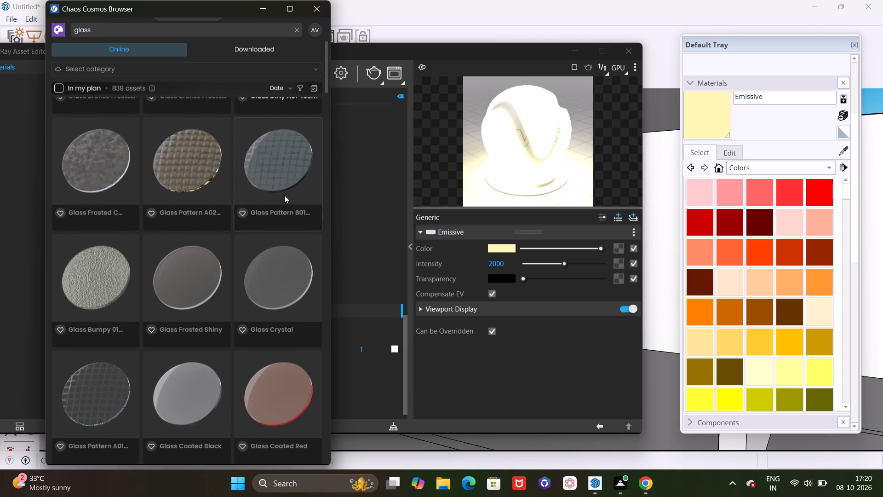
scroll(284, 195, down, 5)
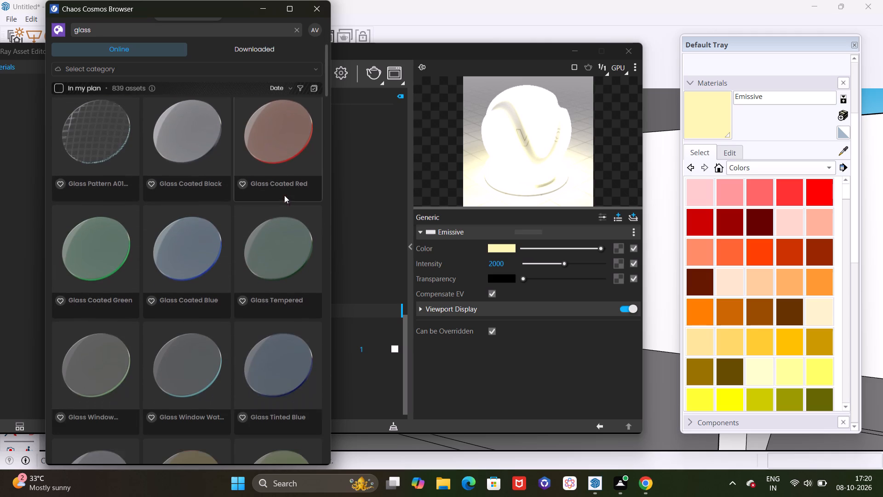
scroll(284, 195, down, 5)
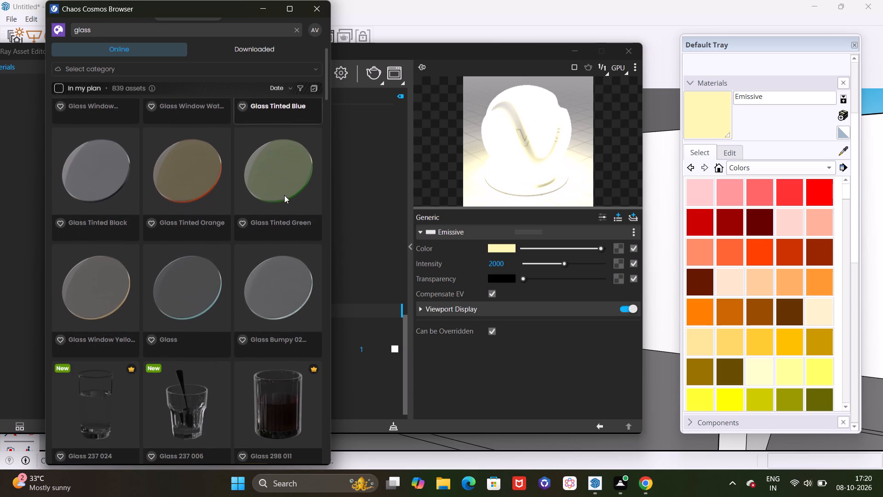
scroll(284, 195, down, 6)
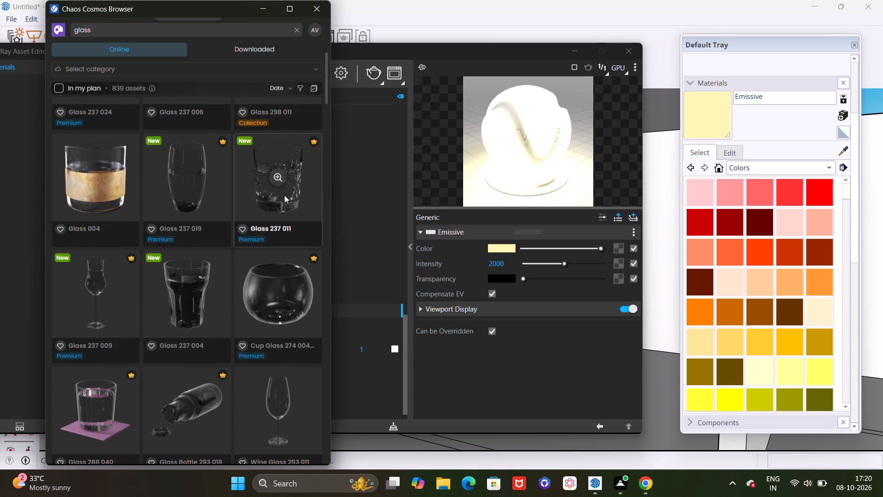
scroll(284, 195, down, 5)
scroll(284, 195, up, 14)
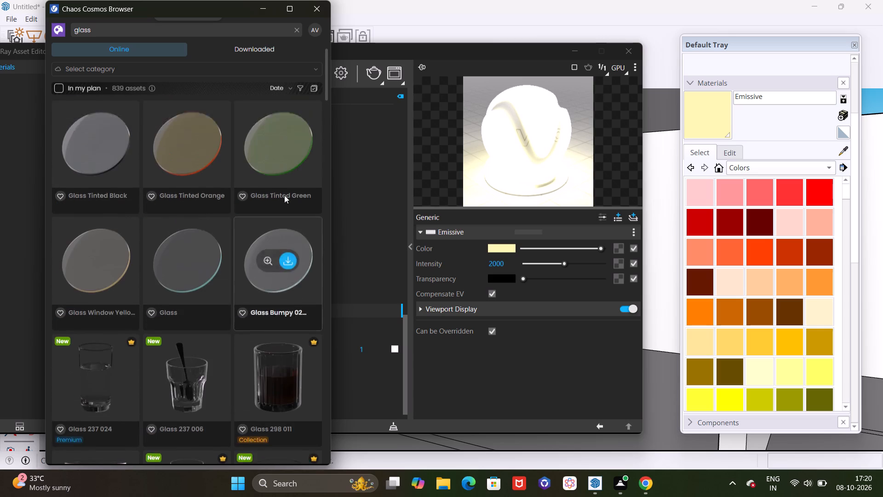
scroll(284, 195, up, 4)
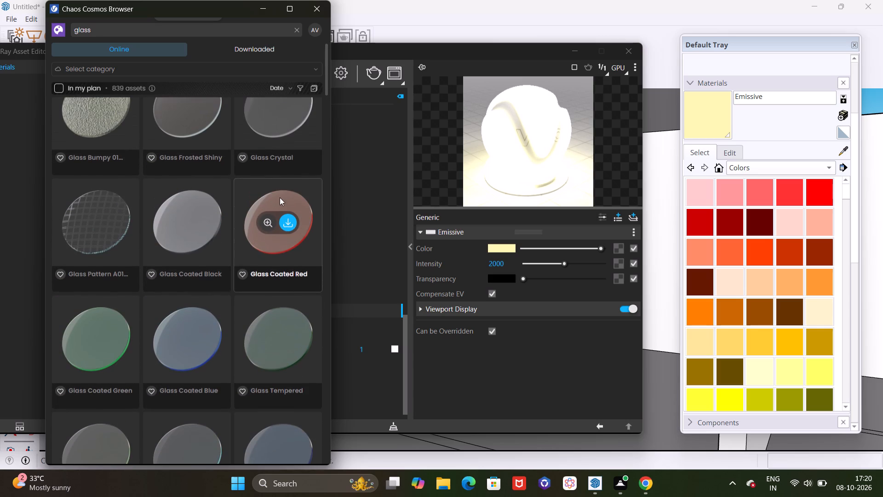
scroll(212, 312, up, 3)
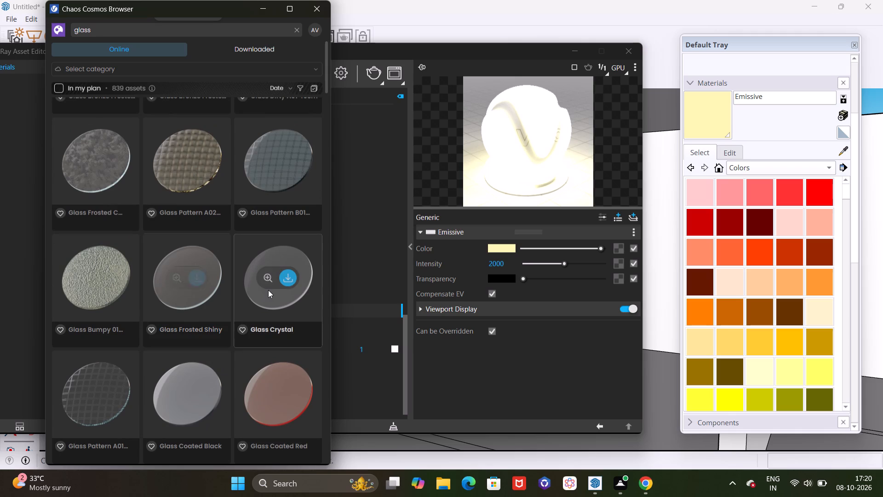
scroll(269, 289, up, 7)
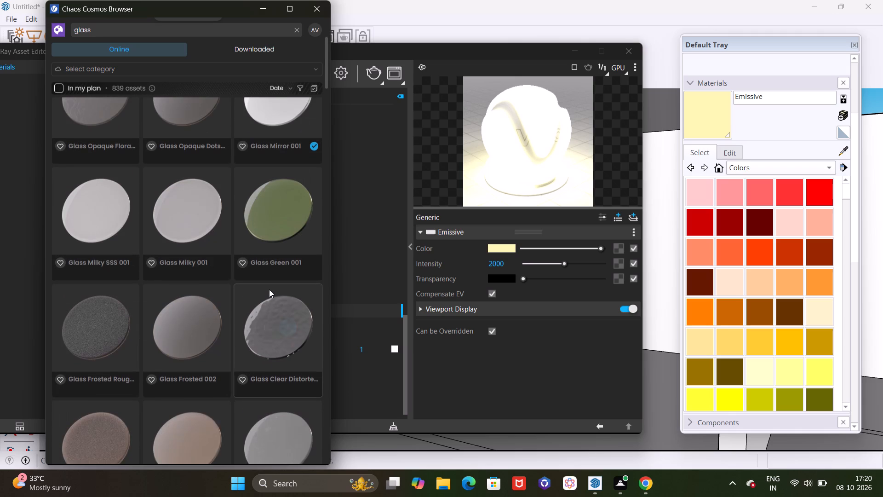
scroll(269, 289, up, 4)
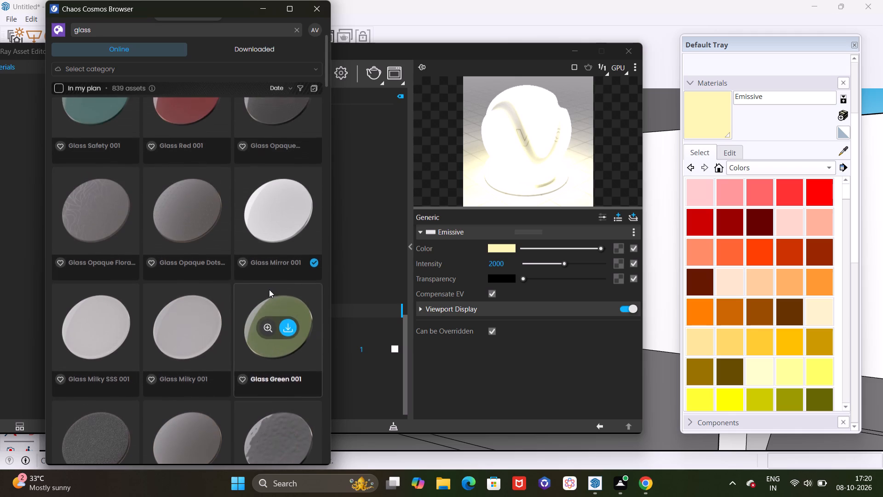
scroll(269, 289, up, 1)
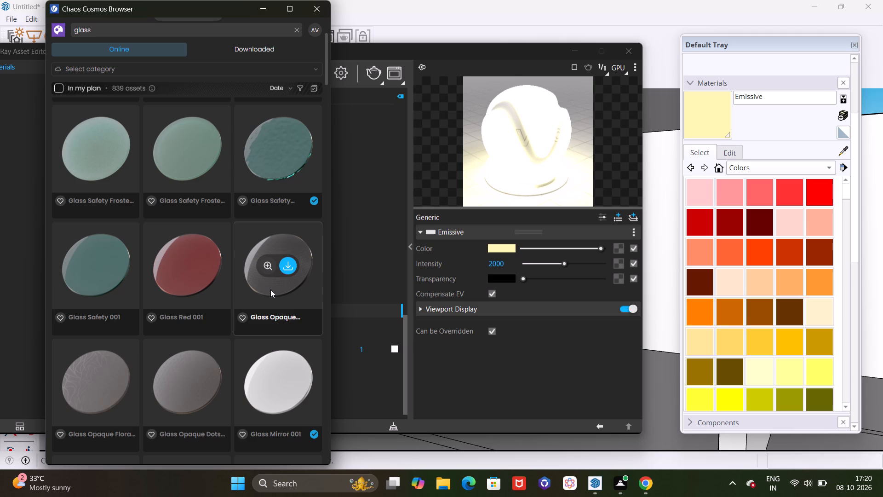
scroll(270, 289, up, 2)
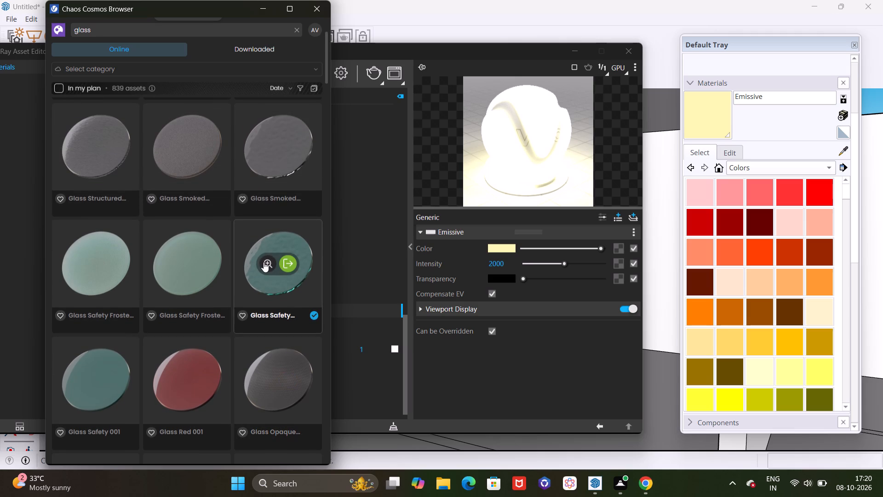
scroll(269, 256, down, 2)
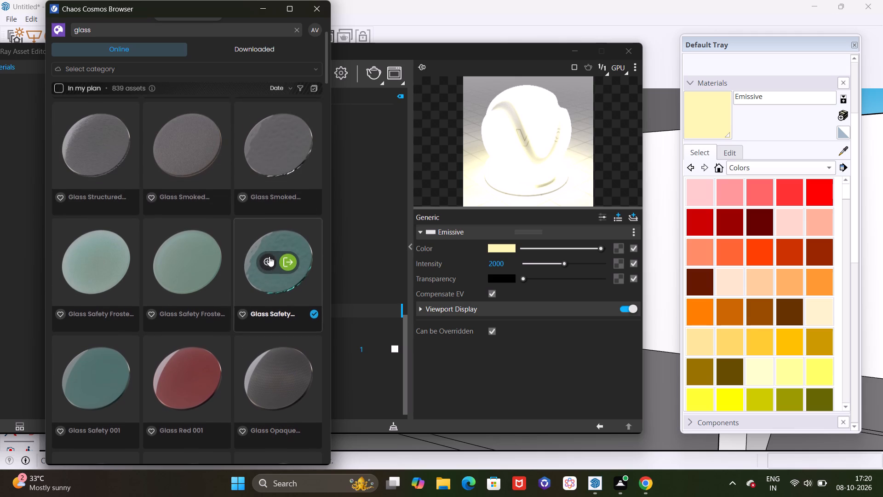
scroll(269, 256, down, 5)
scroll(269, 256, up, 1)
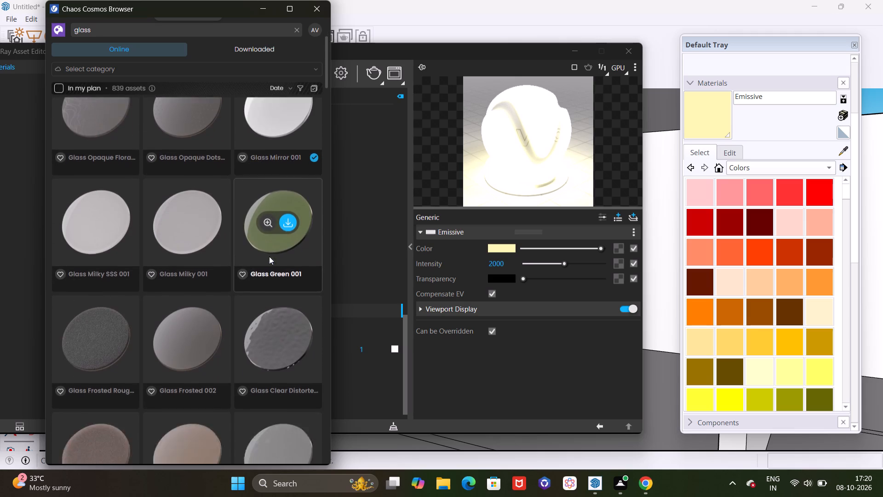
scroll(269, 256, up, 2)
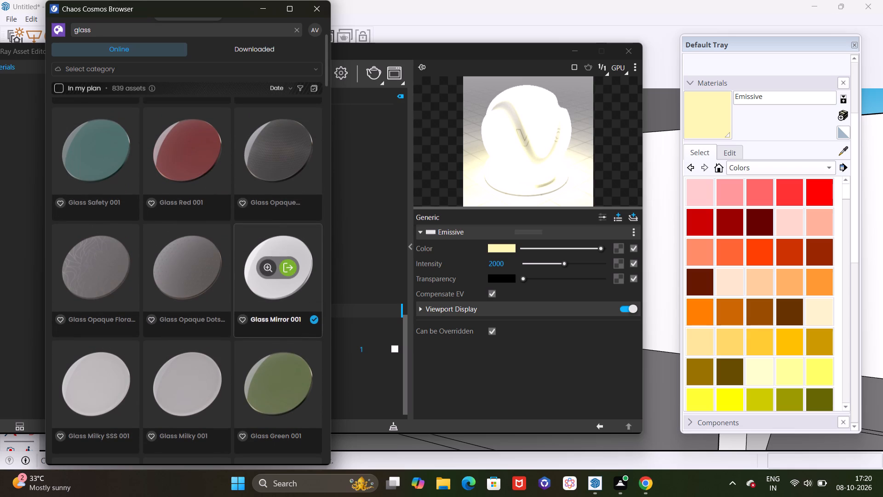
Download the Glass Crystal material from the Cosmos search results and import it into the scene.
scroll(269, 256, down, 6)
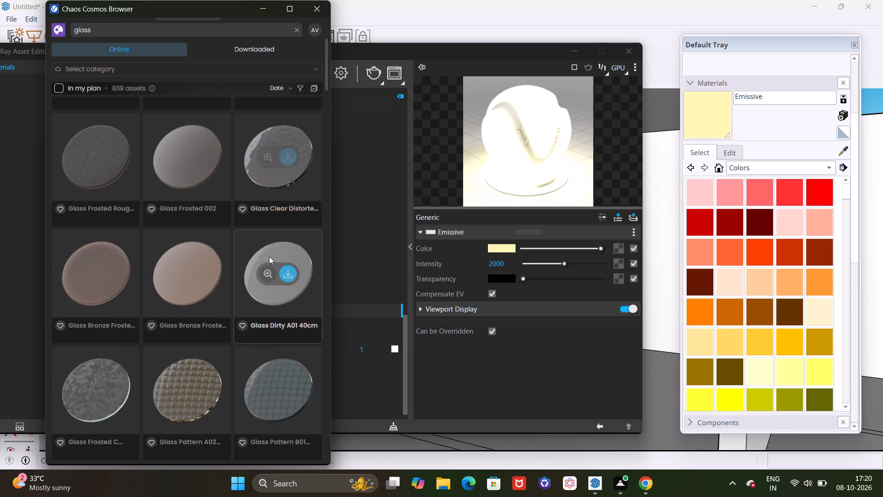
scroll(269, 256, down, 3)
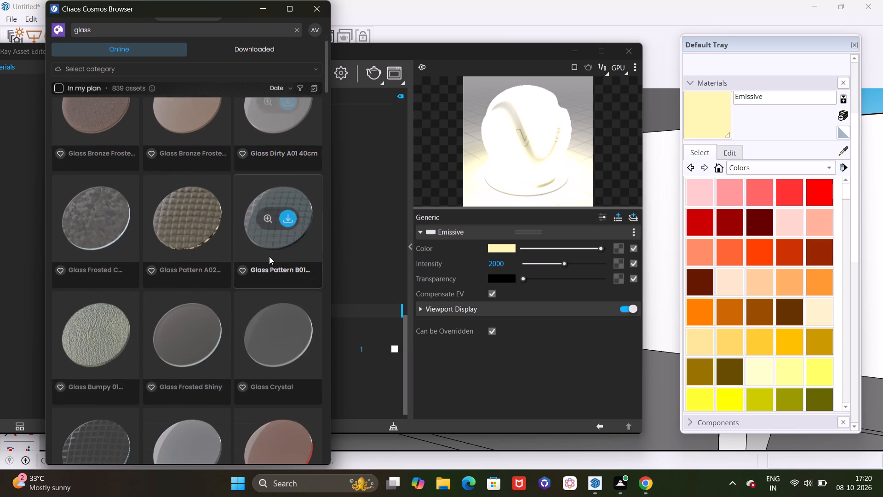
scroll(269, 256, down, 2)
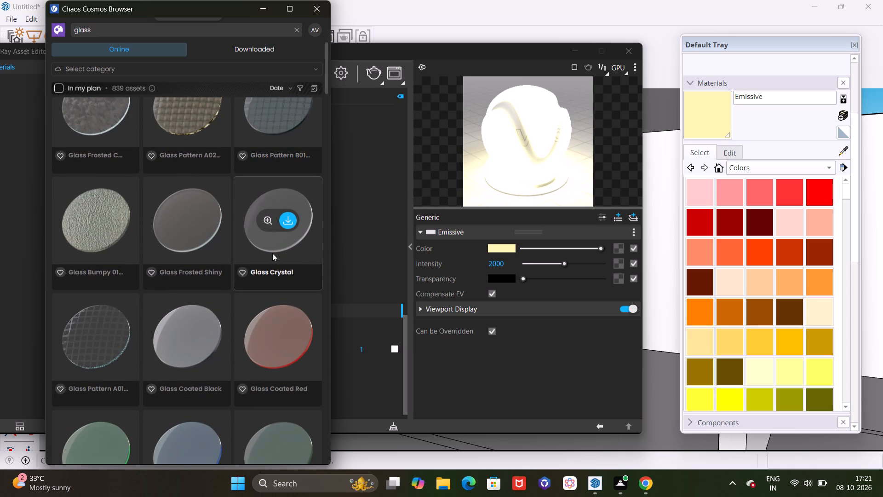
click(286, 221)
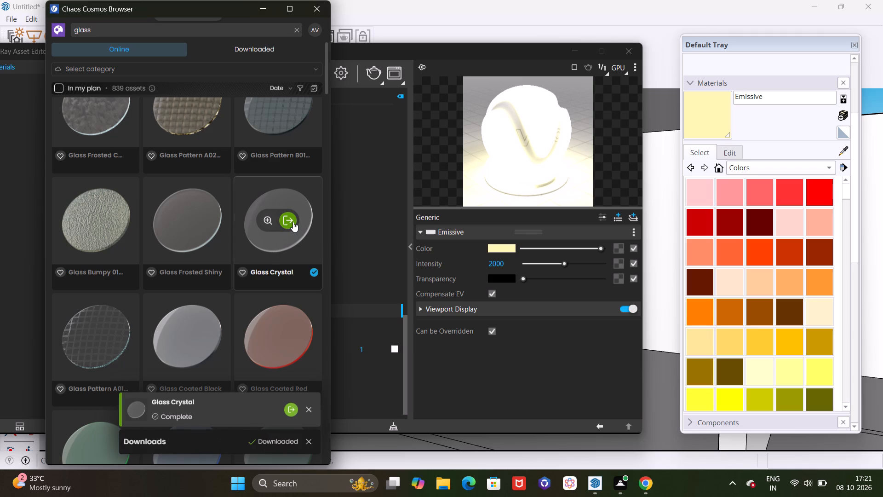
click(293, 222)
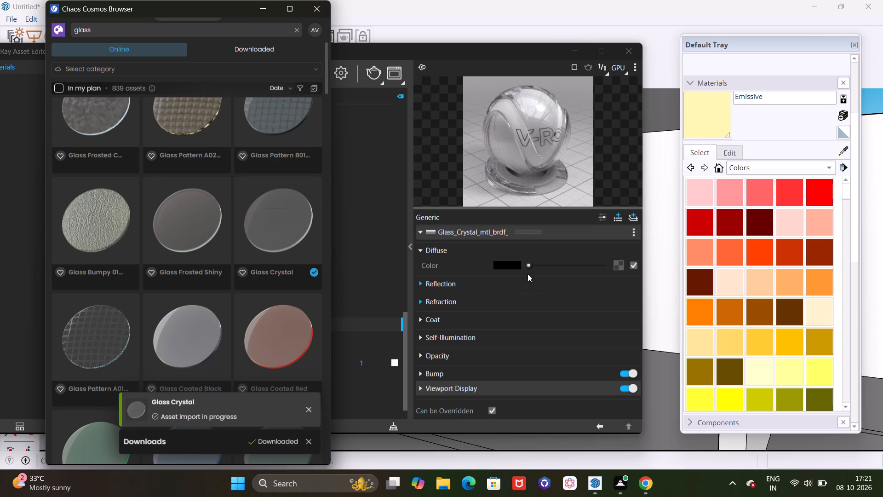
Set the Glass Crystal material's diffuse color to near white, R 0.988, G 0.979, B 0.979.
click(508, 266)
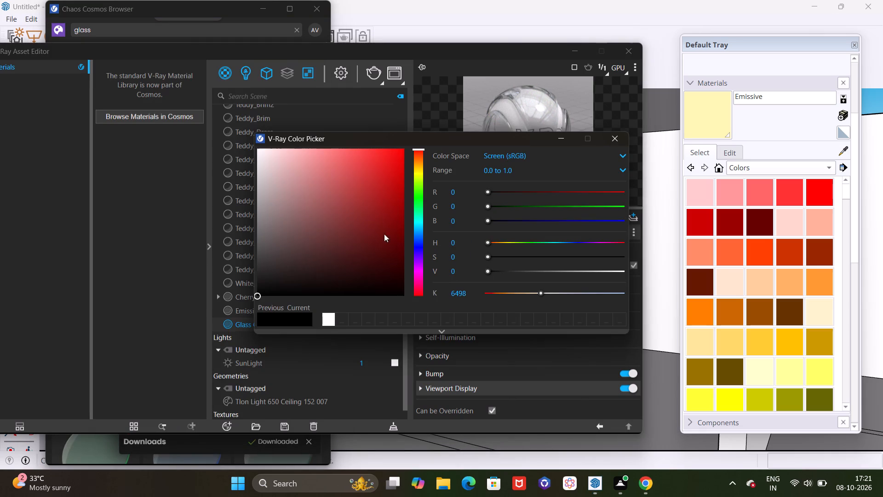
click(258, 151)
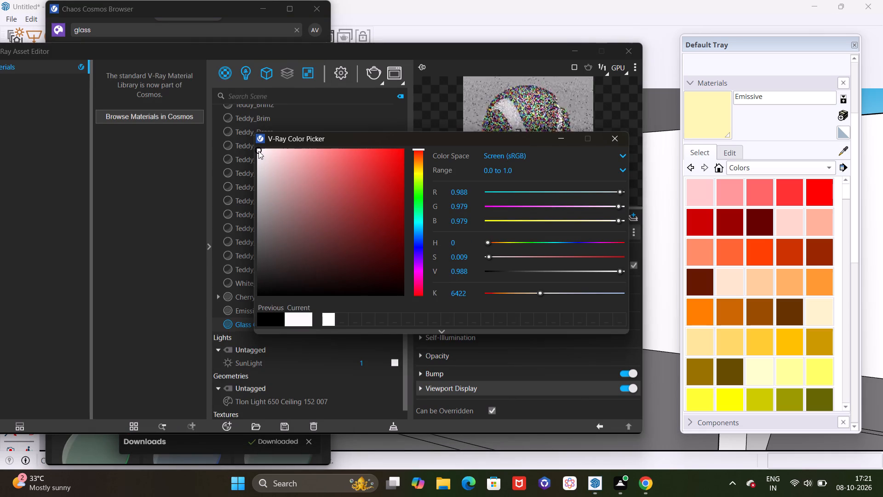
click(258, 151)
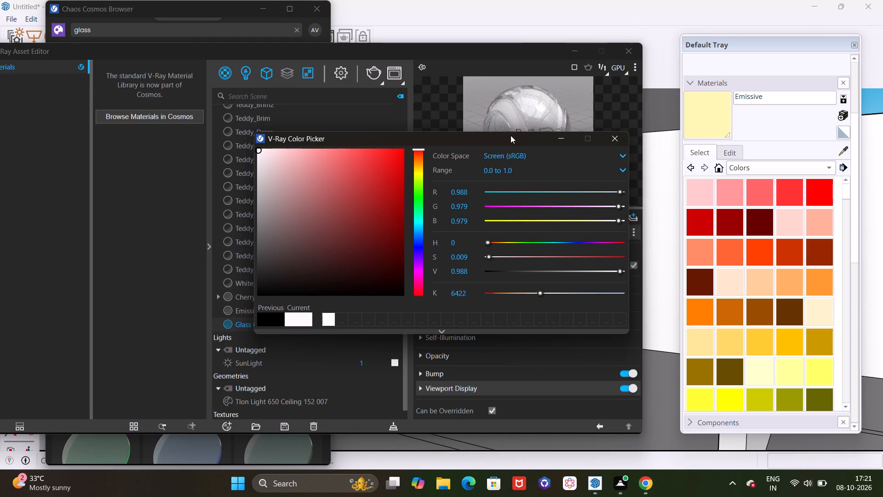
click(616, 140)
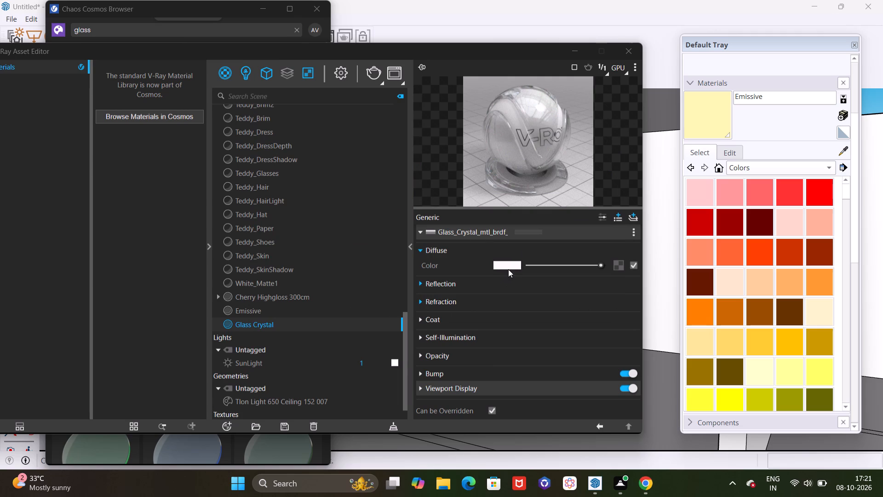
click(507, 266)
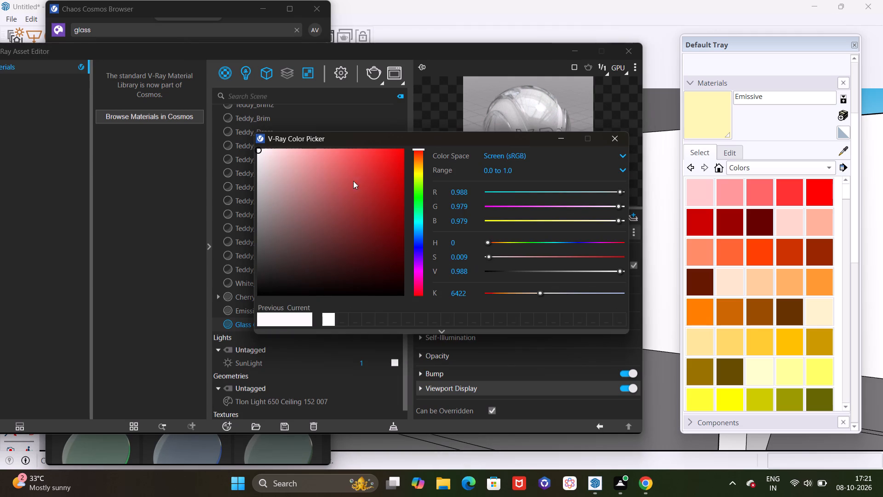
click(611, 134)
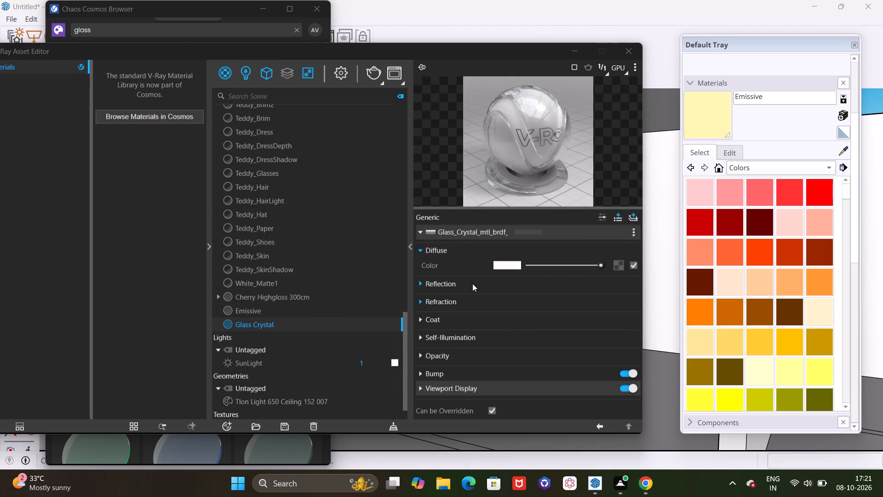
Enable the separate Reflection IOR for the Glass Crystal material and raise it to 4.86.
click(472, 283)
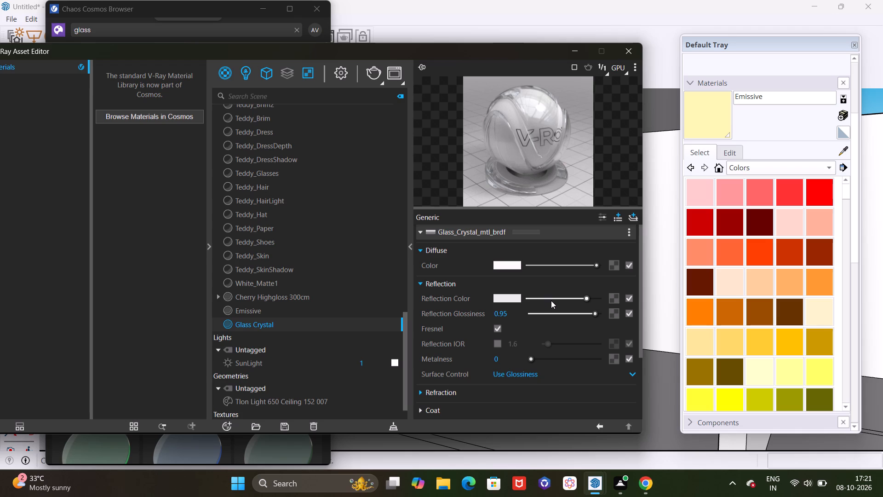
click(497, 346)
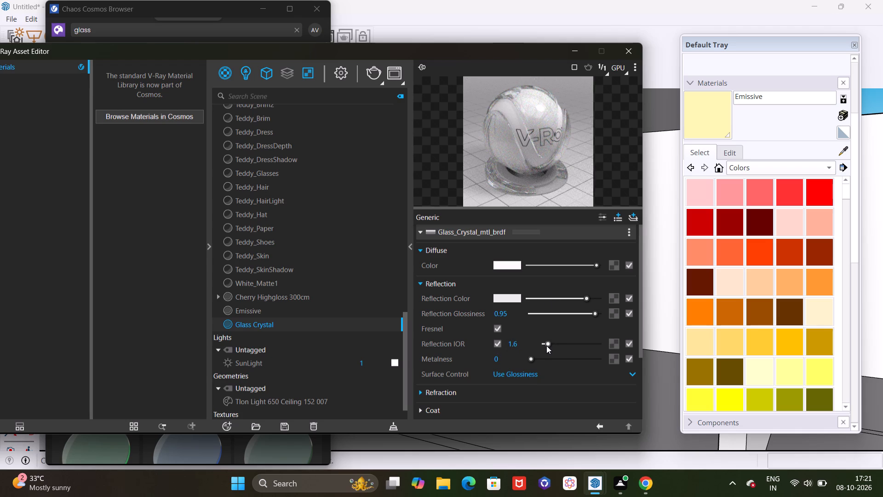
drag(548, 343, 555, 344)
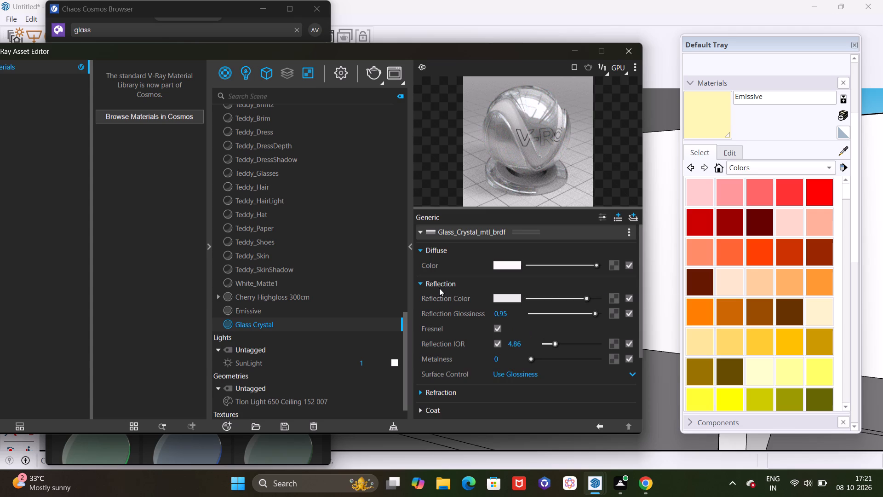
Review the Glass Crystal material's refraction and reflection settings without changing them.
scroll(439, 288, down, 3)
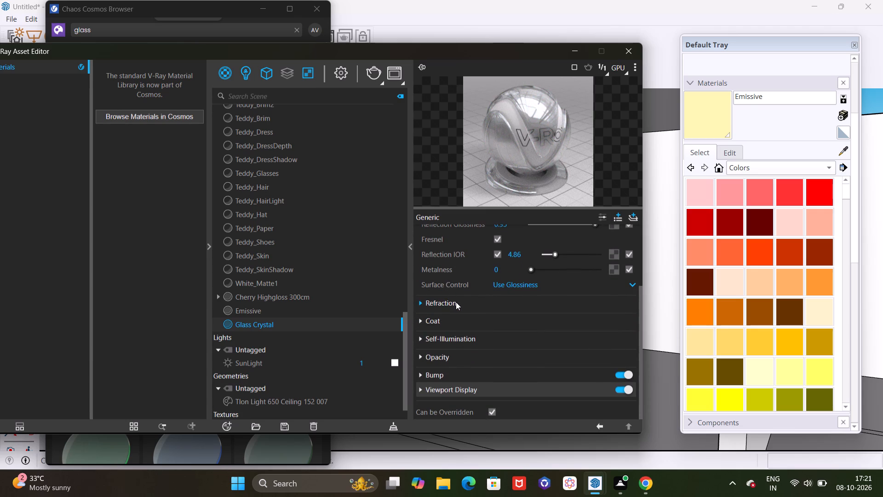
click(460, 302)
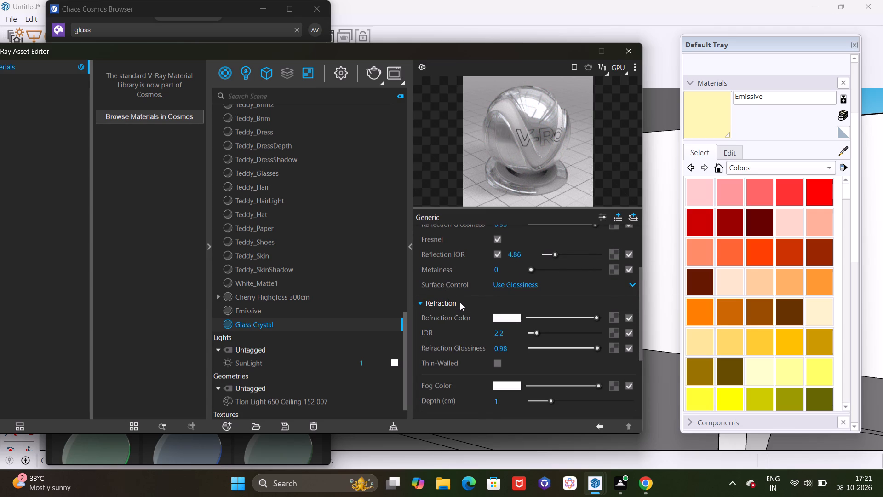
click(460, 302)
scroll(460, 302, down, 4)
scroll(460, 302, up, 4)
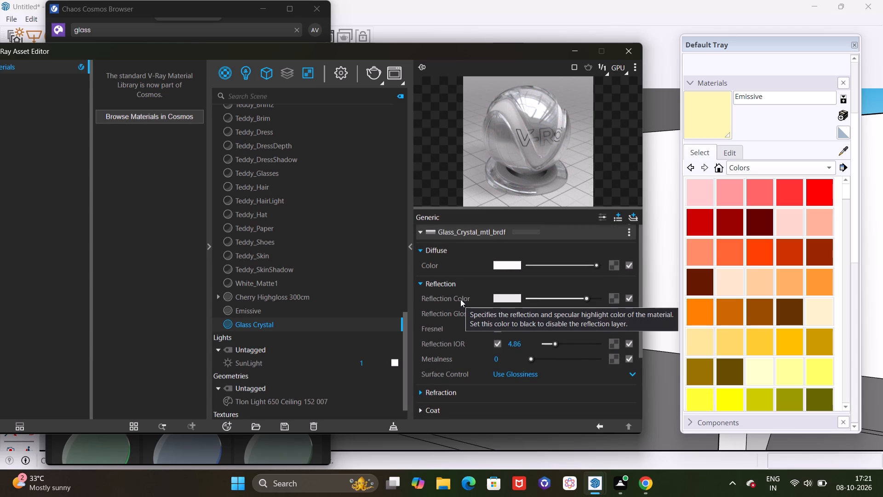
scroll(451, 302, down, 4)
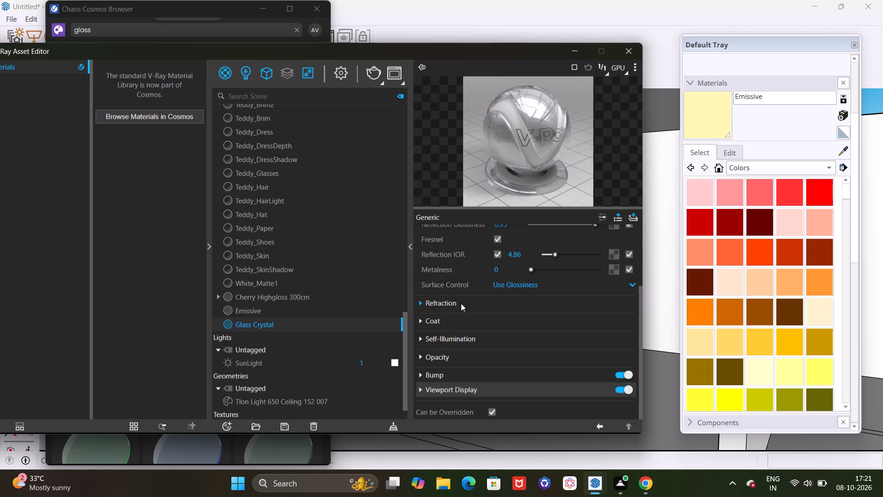
click(461, 303)
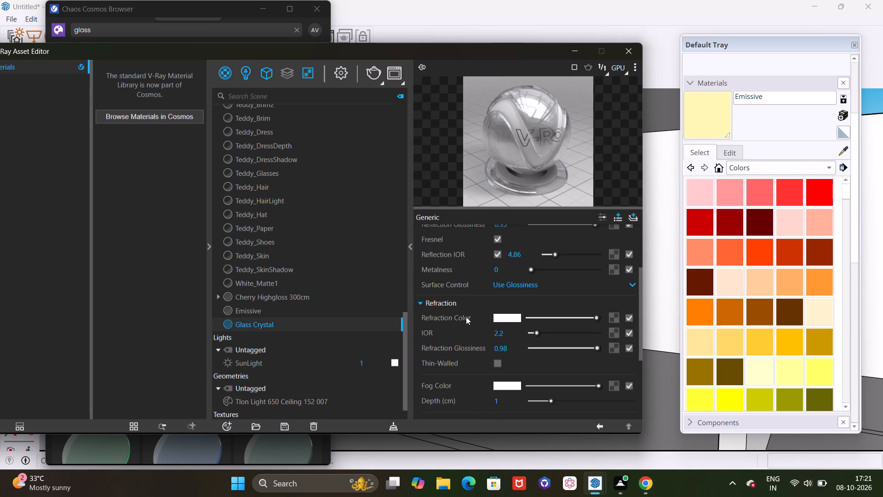
scroll(531, 351, up, 5)
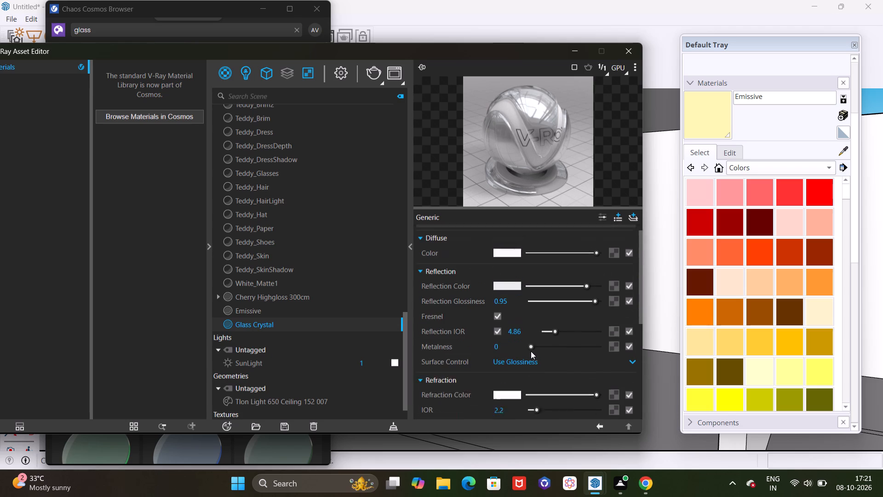
scroll(531, 351, up, 6)
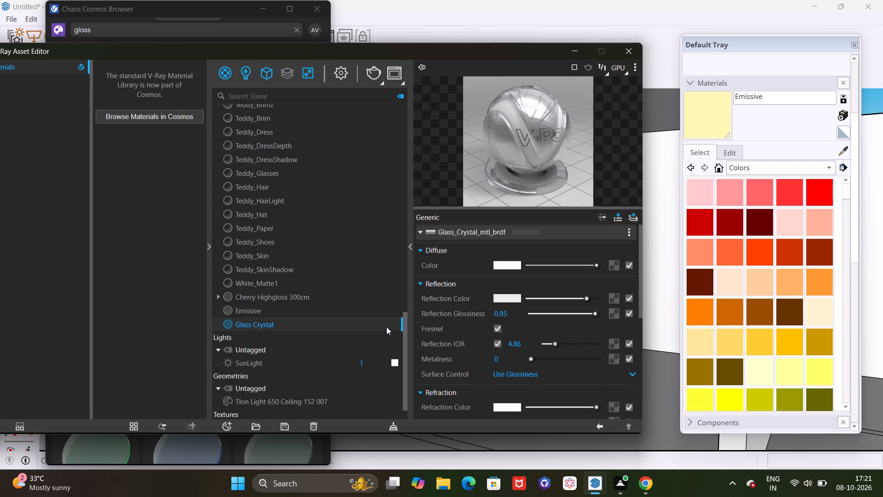
Paint the inner and outer faces of the box-shaped room's window pane with the Glass Crystal material.
click(386, 327)
click(696, 117)
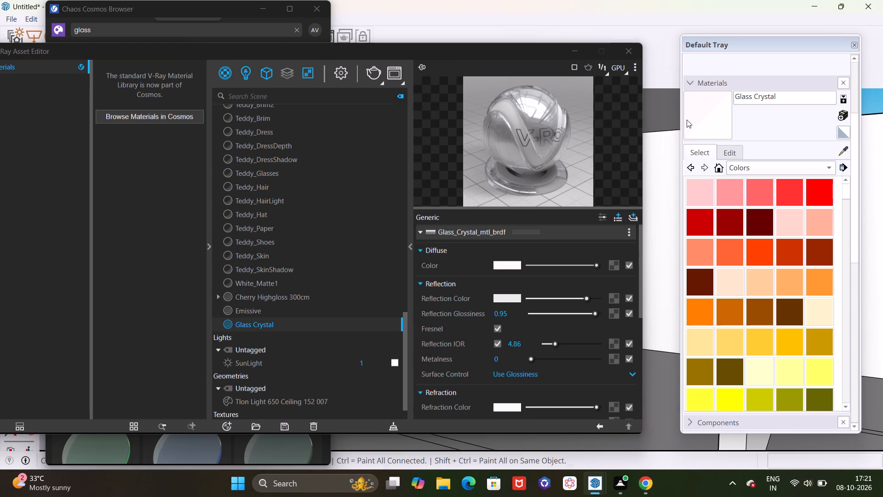
click(574, 52)
scroll(657, 197, down, 5)
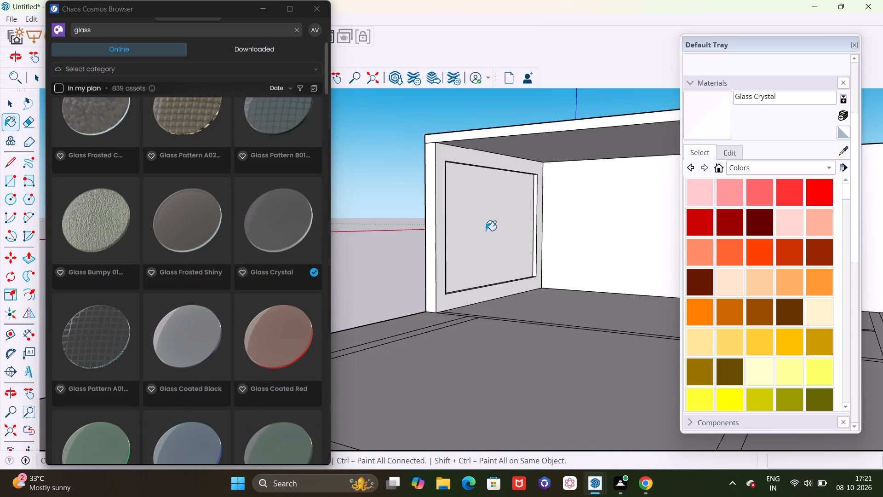
scroll(483, 230, up, 5)
click(483, 225)
scroll(502, 235, down, 5)
middle_drag(487, 251, 652, 231)
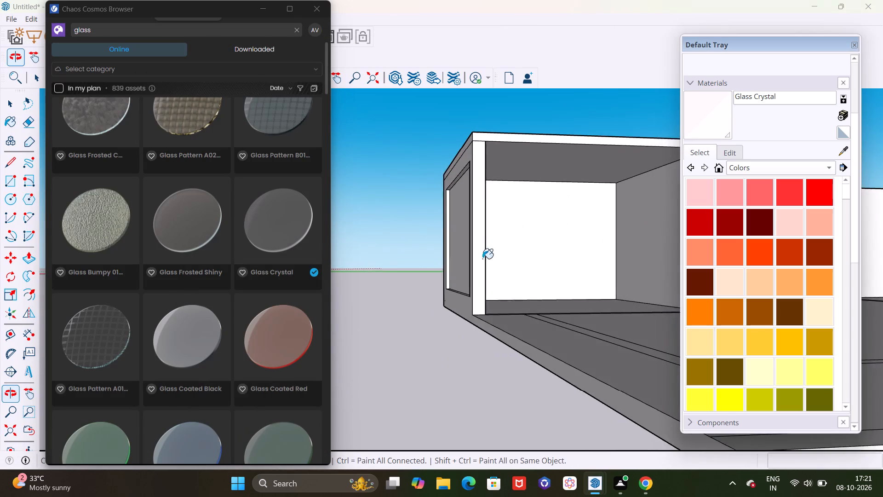
scroll(394, 263, up, 5)
click(486, 233)
Examine the painted window pane from outside and inside the box-shaped room.
scroll(465, 266, down, 5)
middle_drag(516, 271, 508, 271)
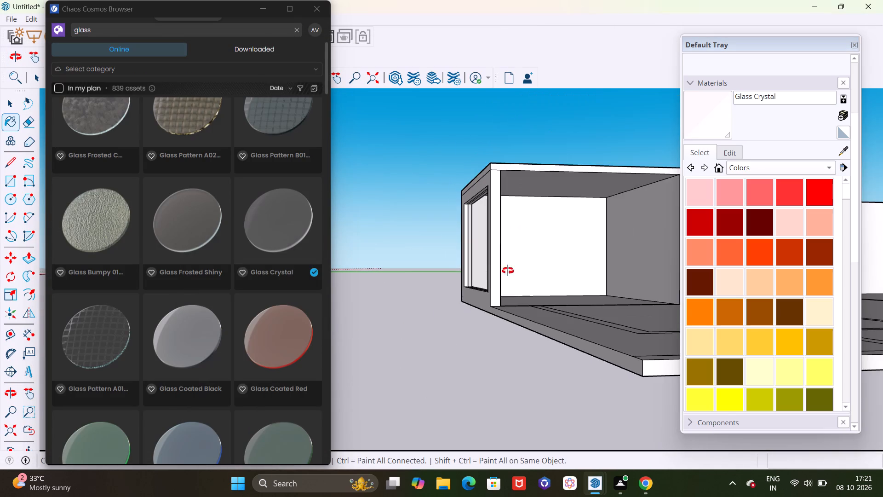
middle_drag(508, 271, 516, 276)
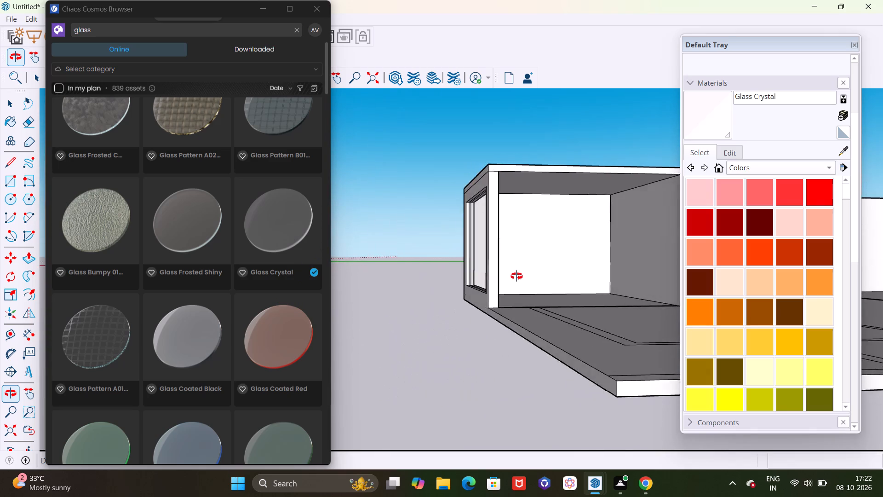
middle_drag(516, 276, 543, 299)
scroll(461, 280, up, 10)
scroll(413, 318, down, 5)
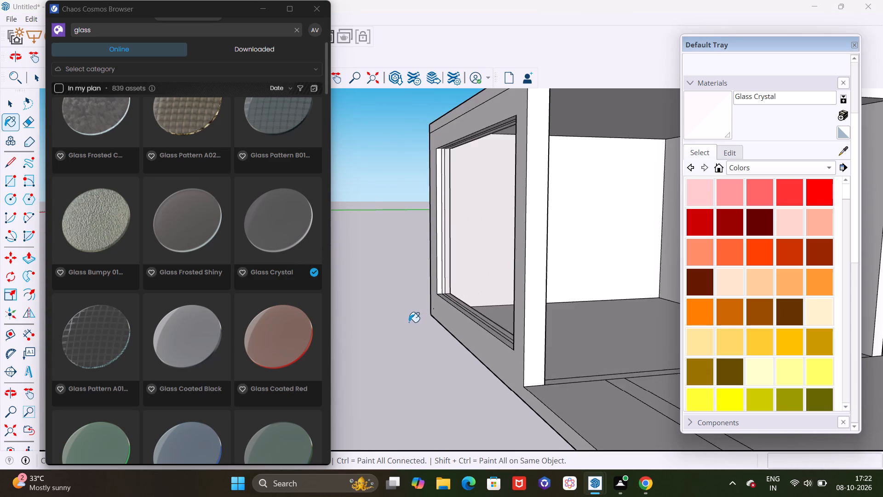
scroll(409, 322, down, 9)
middle_drag(460, 349, 310, 351)
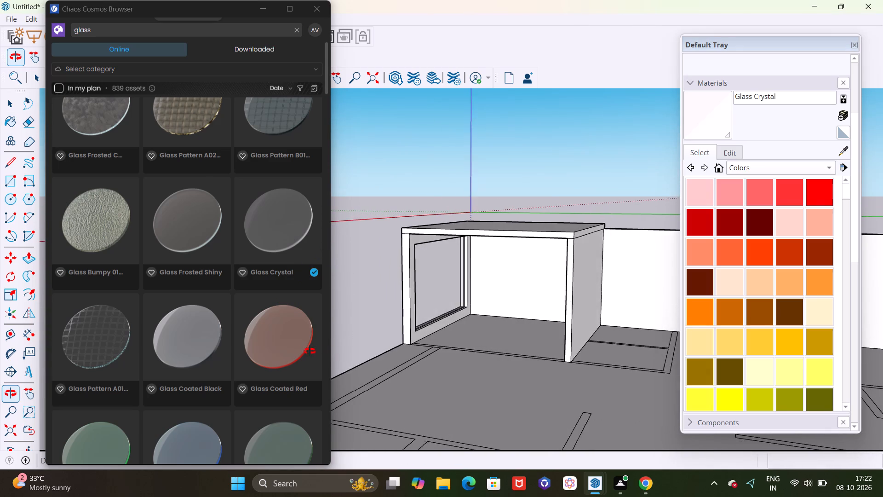
middle_drag(310, 351, 387, 351)
Browse the Cosmos glass materials for an alternative finish for the box-shaped room's window pane.
scroll(282, 318, down, 4)
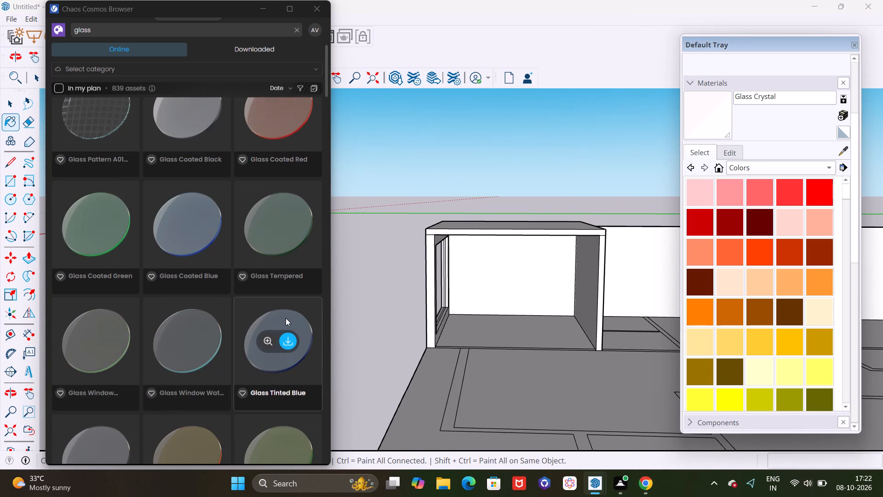
scroll(286, 318, down, 4)
scroll(286, 318, up, 3)
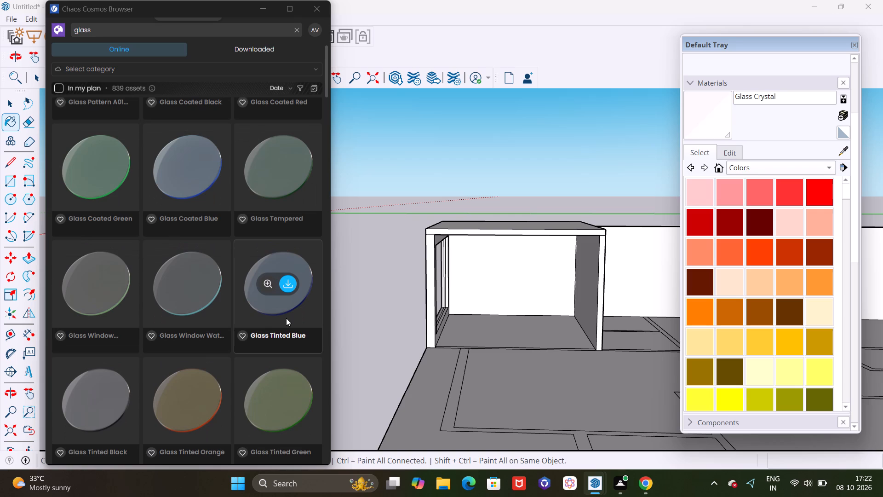
middle_drag(419, 333, 384, 334)
scroll(427, 318, up, 4)
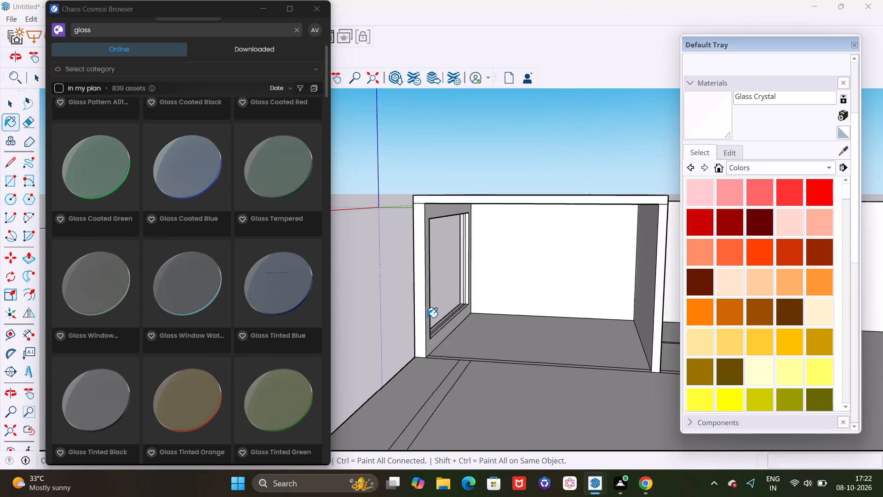
scroll(427, 318, up, 7)
scroll(428, 318, down, 10)
scroll(205, 188, up, 4)
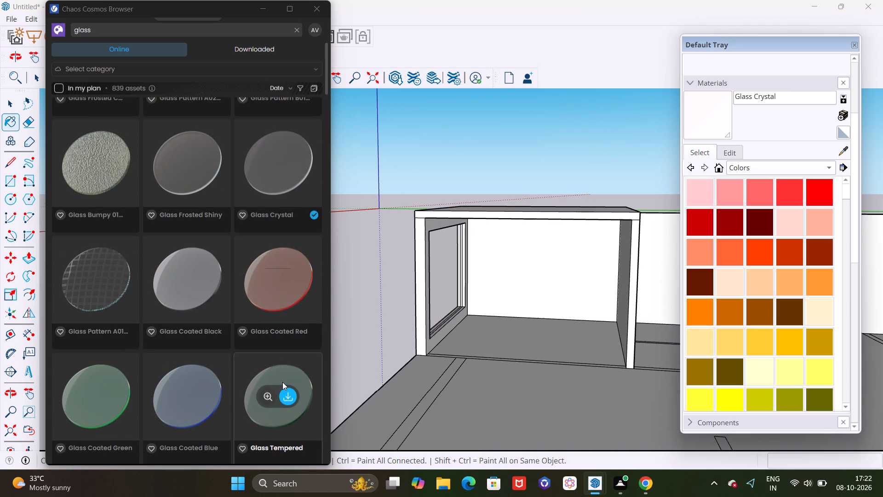
scroll(297, 368, down, 2)
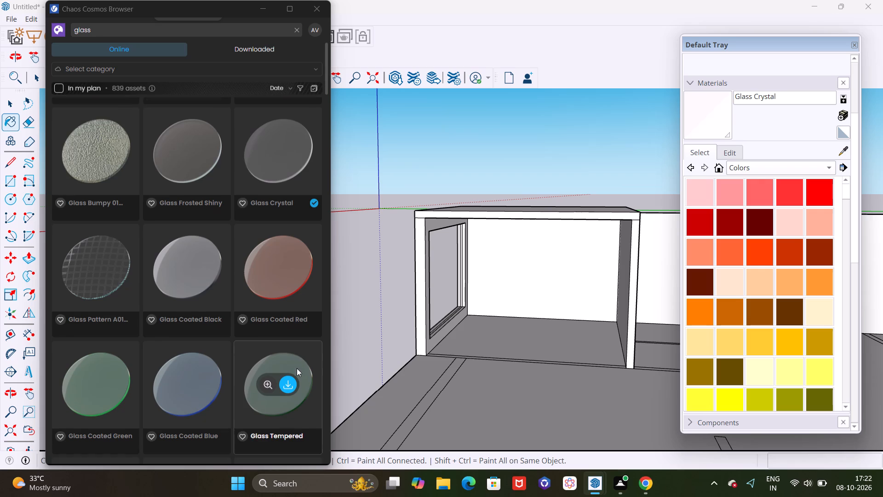
scroll(298, 368, down, 4)
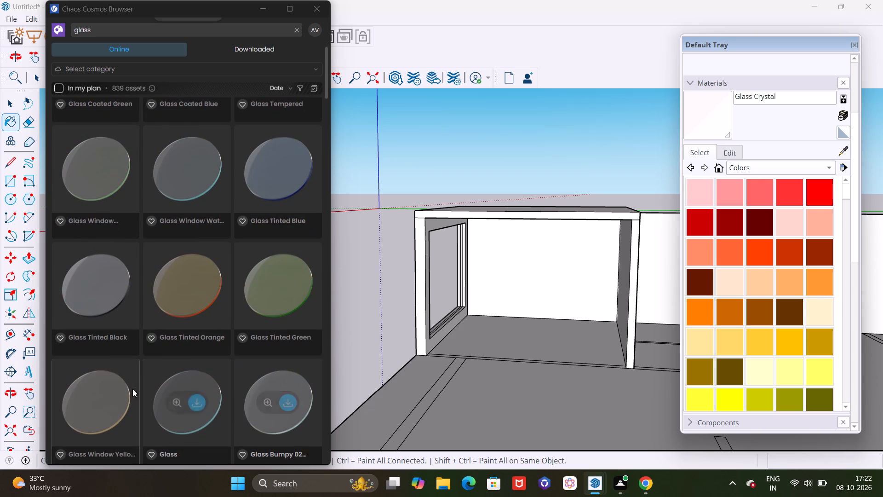
scroll(128, 381, down, 3)
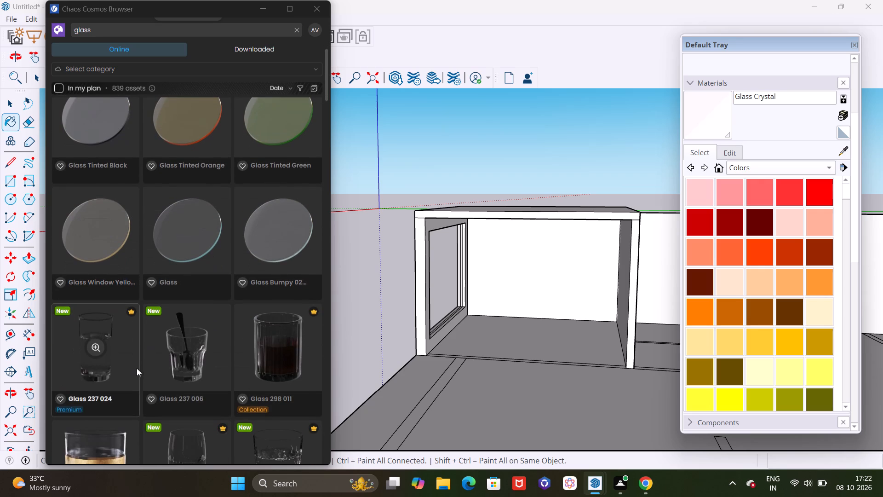
scroll(137, 368, up, 10)
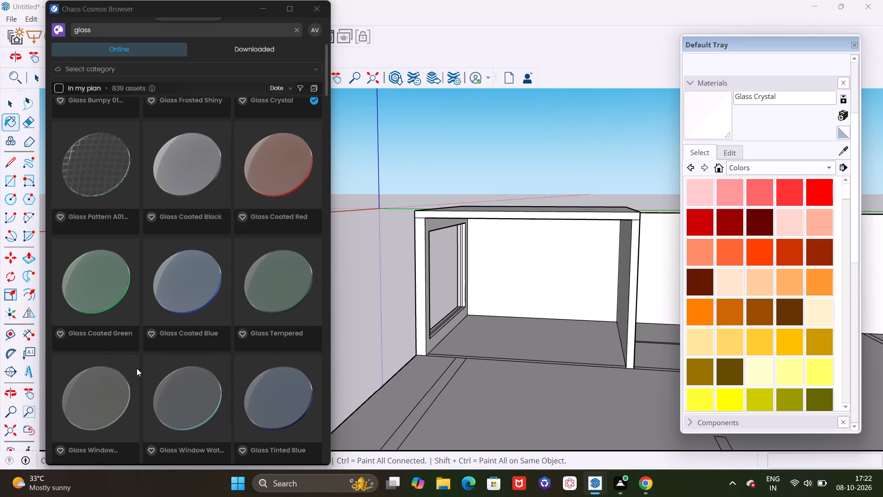
scroll(137, 368, up, 12)
scroll(137, 368, up, 12)
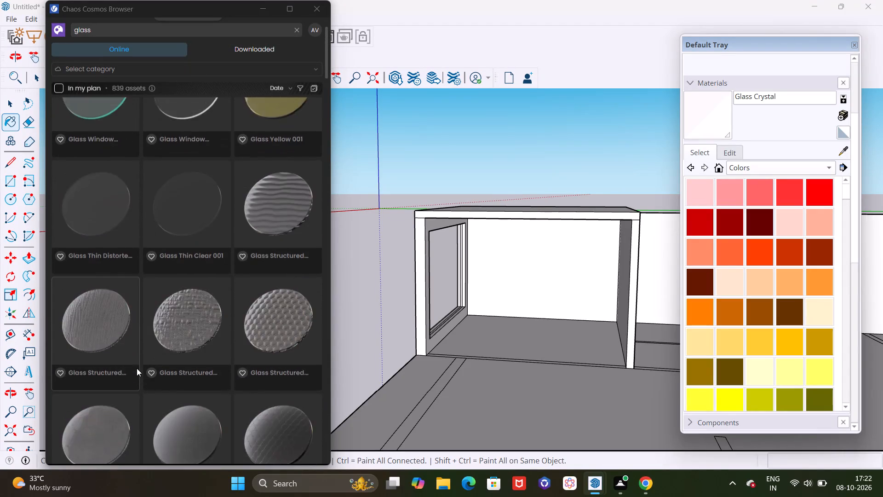
scroll(137, 368, up, 17)
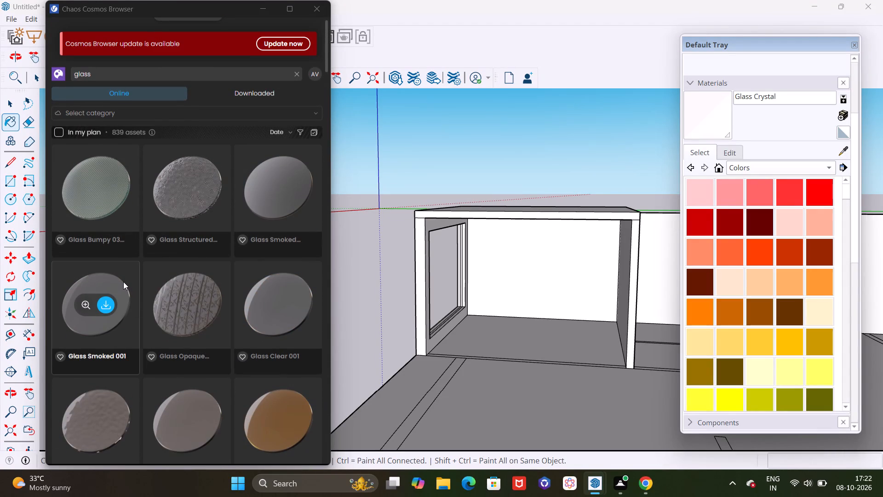
Find the downloaded teal Glass Safety Distorted 001 material among the Cosmos glass results and import it into the scene.
scroll(253, 264, down, 1)
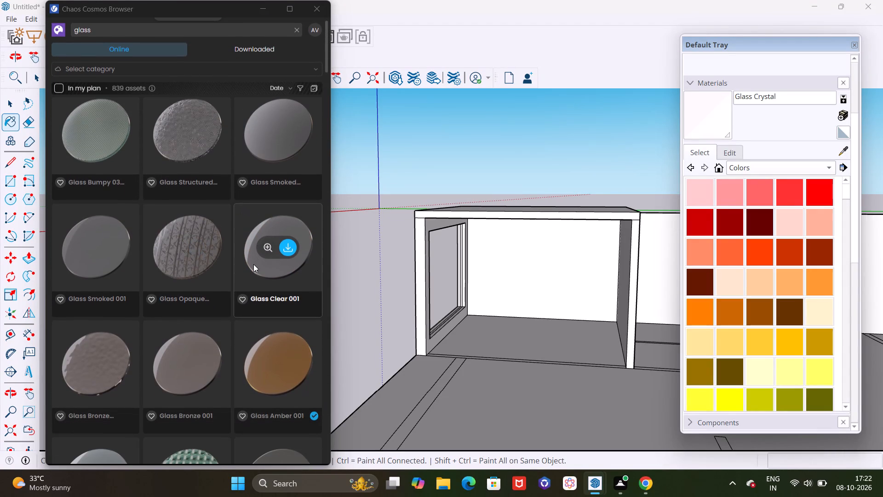
scroll(255, 266, down, 2)
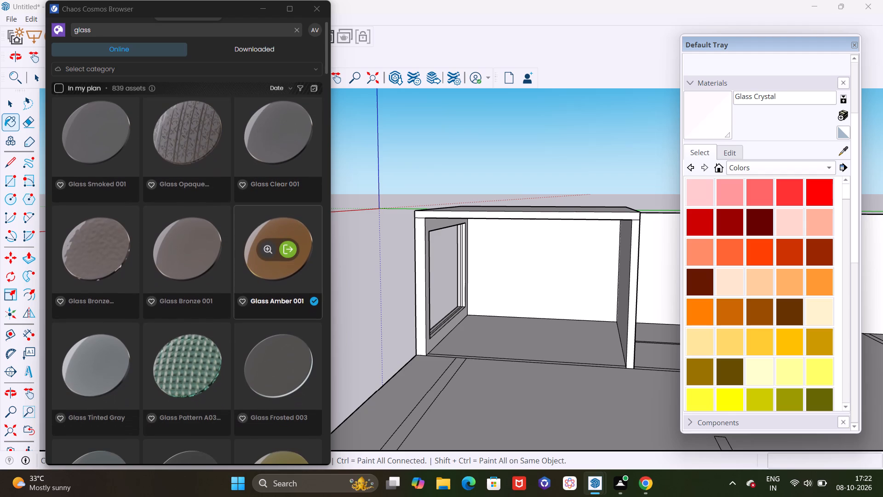
scroll(255, 267, down, 1)
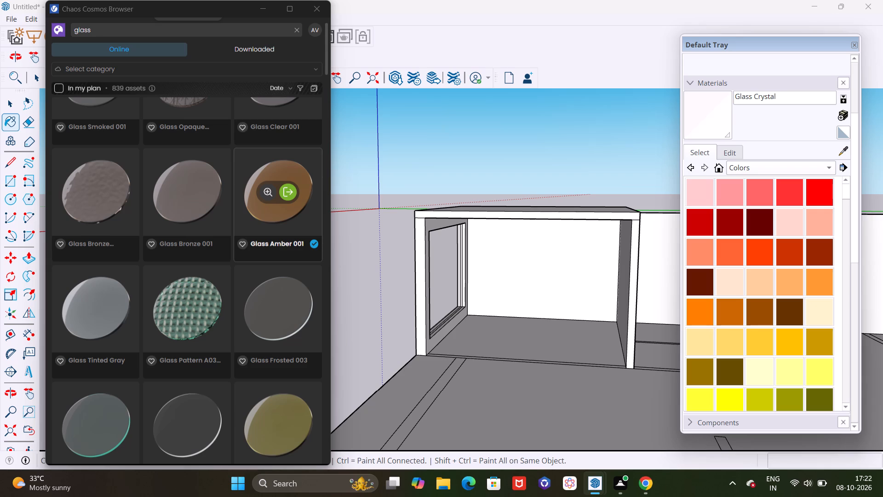
scroll(168, 276, down, 2)
scroll(233, 271, down, 3)
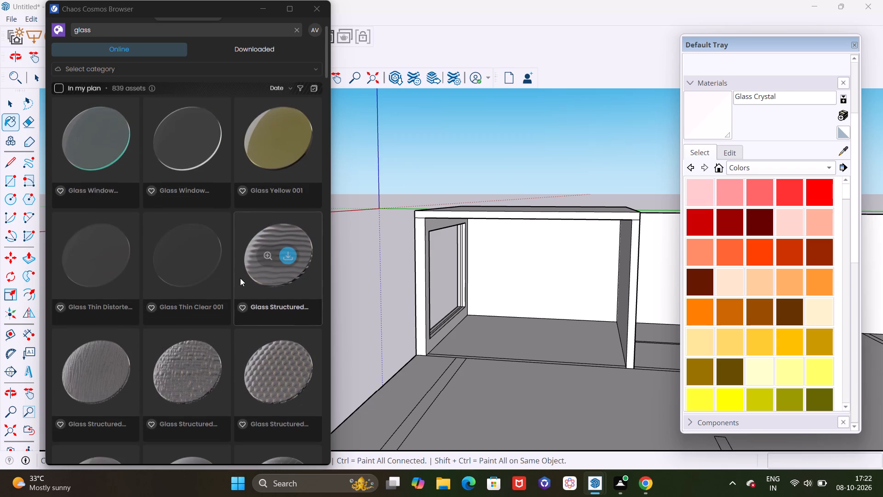
scroll(241, 281, down, 5)
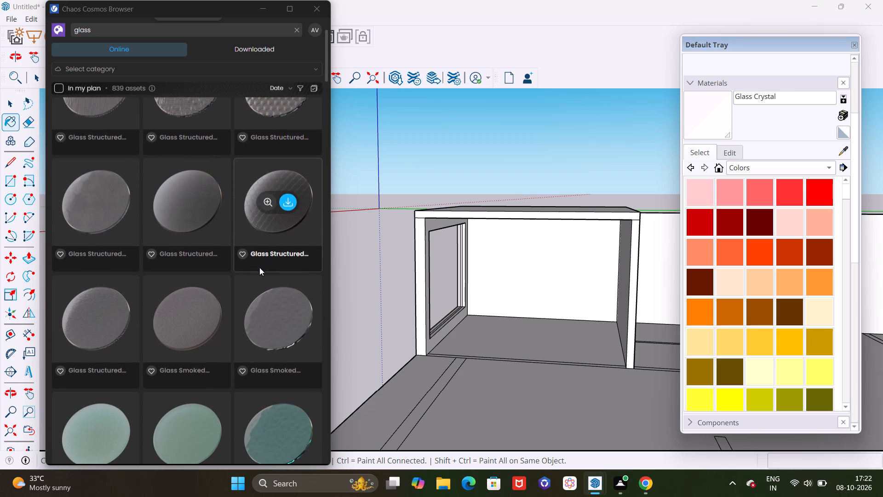
scroll(265, 263, down, 3)
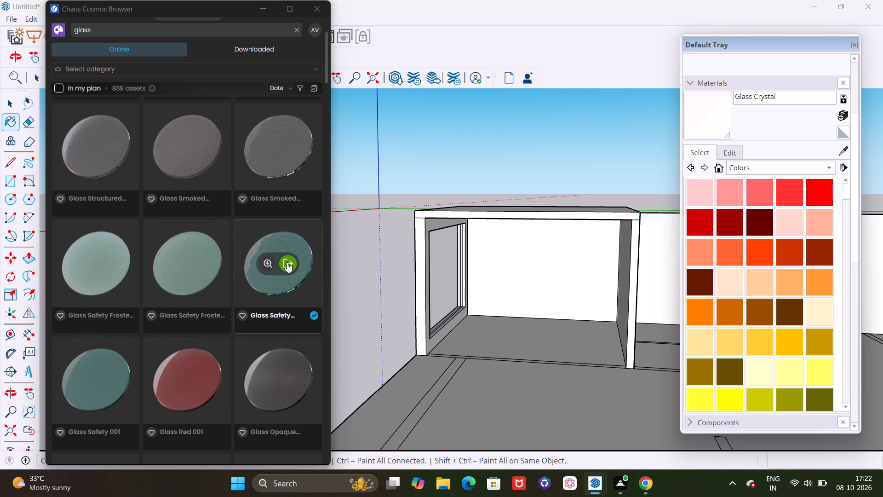
click(287, 262)
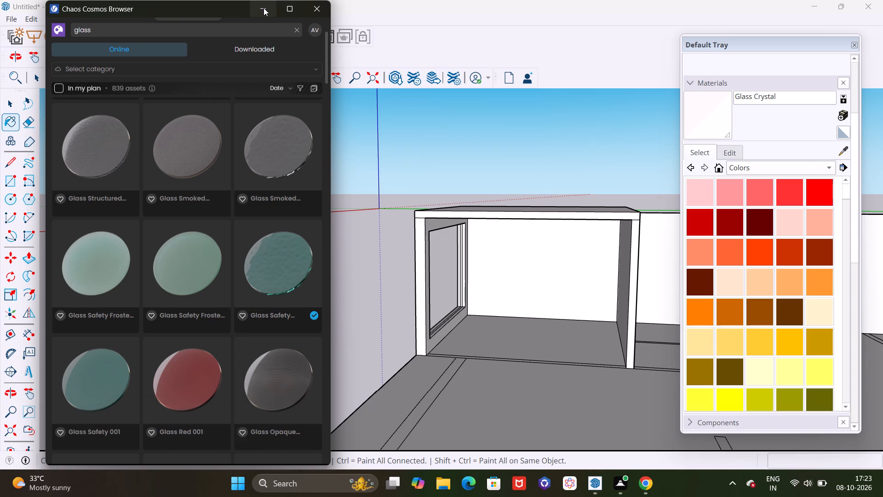
Display the imported Glass Safety Distorted 001 material in the V-Ray Asset Editor, clear of the Cosmos browser.
click(258, 50)
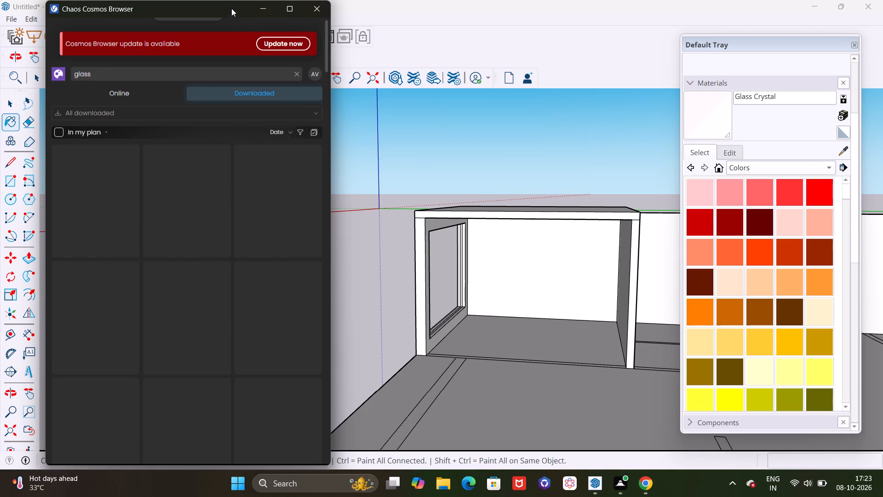
drag(231, 8, 231, 115)
click(169, 43)
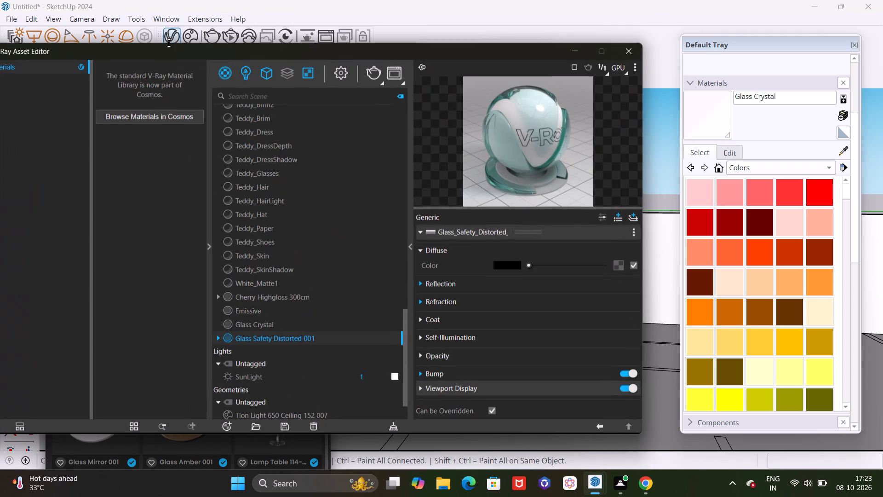
drag(306, 54, 578, 44)
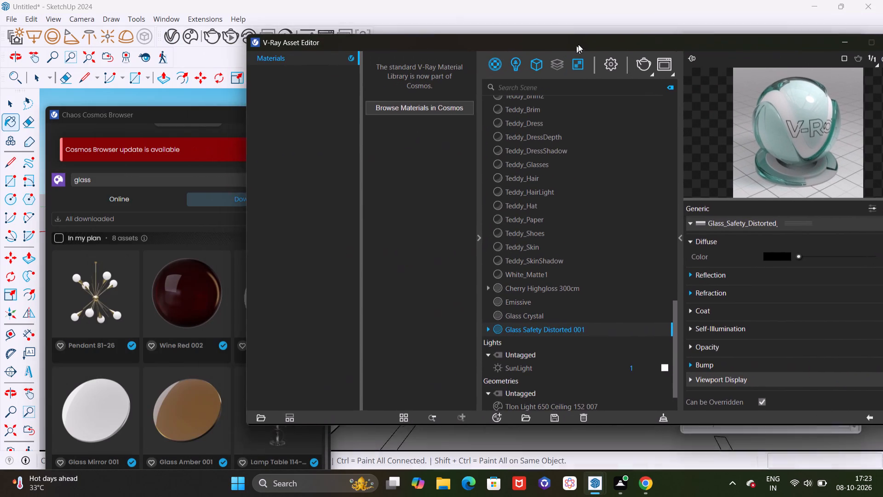
drag(578, 44, 626, 0)
drag(205, 112, 126, 91)
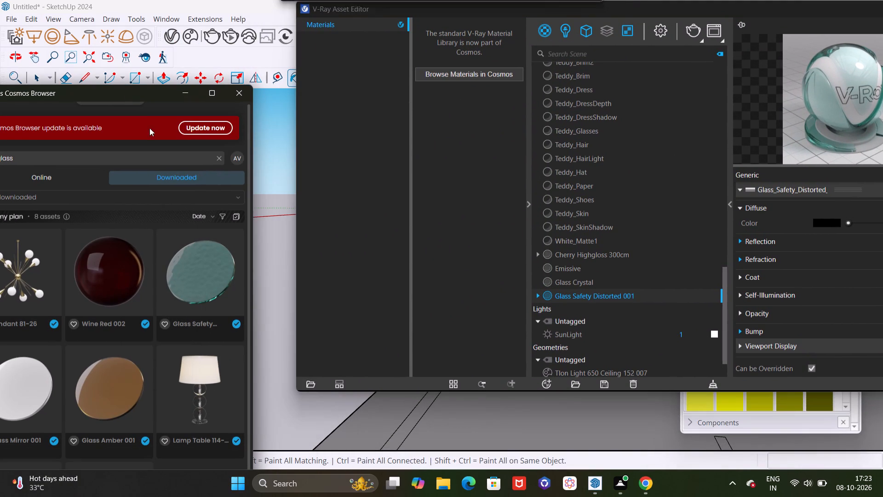
click(188, 97)
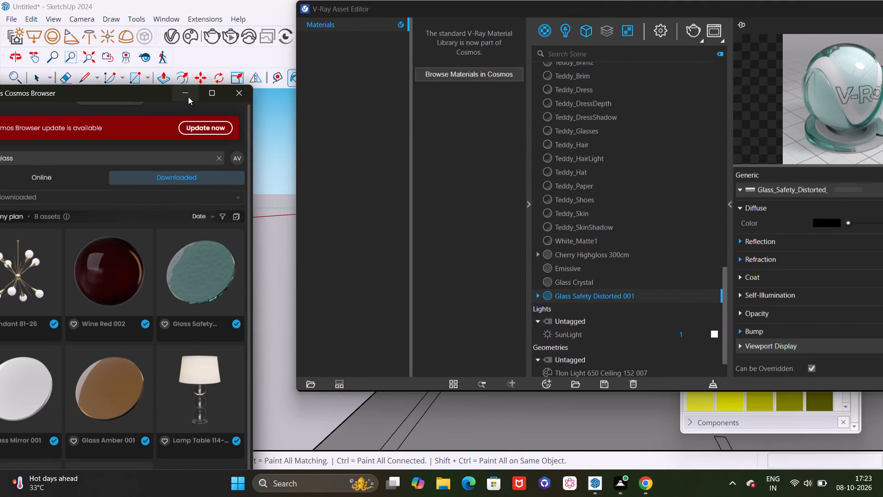
drag(460, 7, 155, 37)
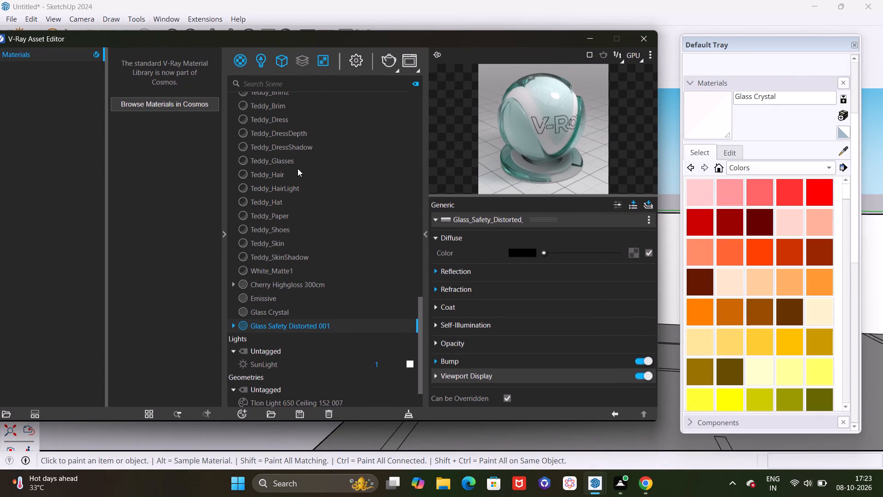
Set the diffuse color of Glass Safety Distorted 001 to near-white, with R, G and B at 0.999.
click(520, 254)
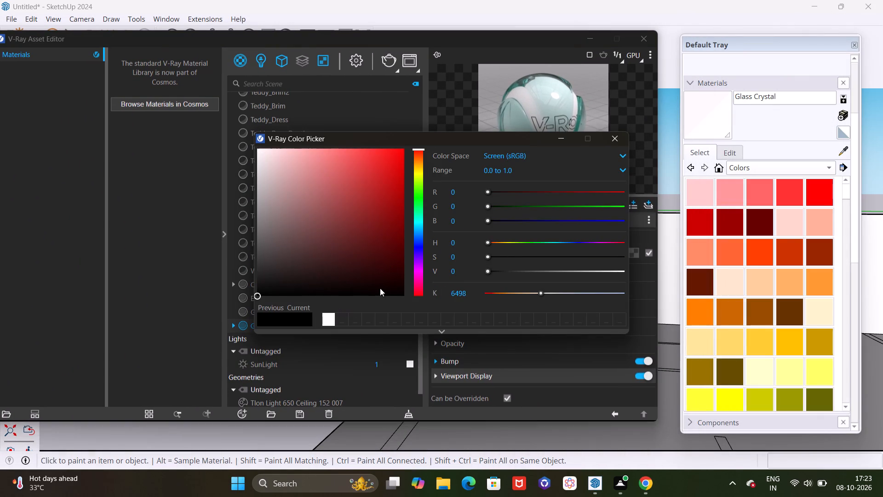
drag(257, 274, 257, 266)
drag(257, 266, 258, 166)
drag(257, 295, 254, 179)
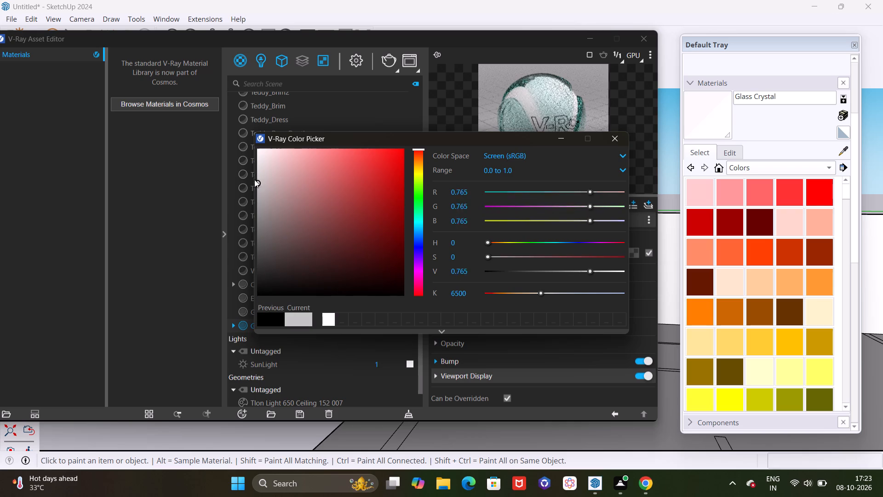
drag(254, 179, 255, 149)
click(557, 139)
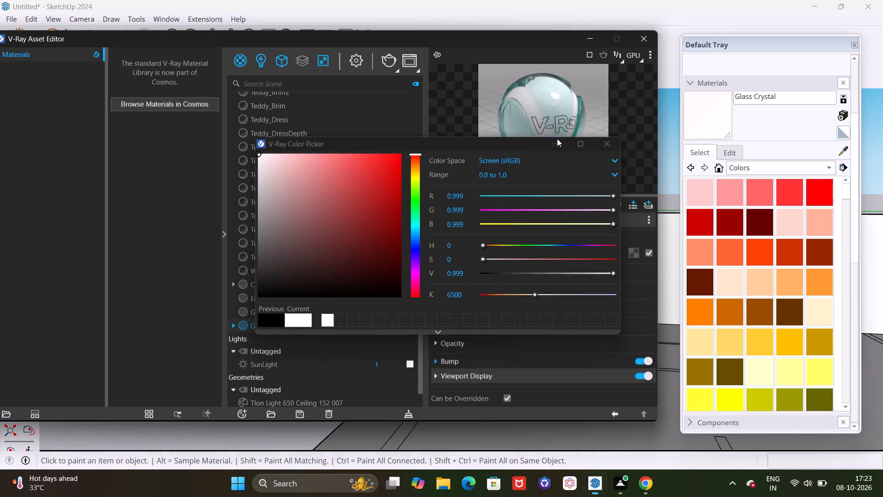
Enable the separate Reflection IOR for Glass Safety Distorted 001 and raise it to 4.86.
click(513, 272)
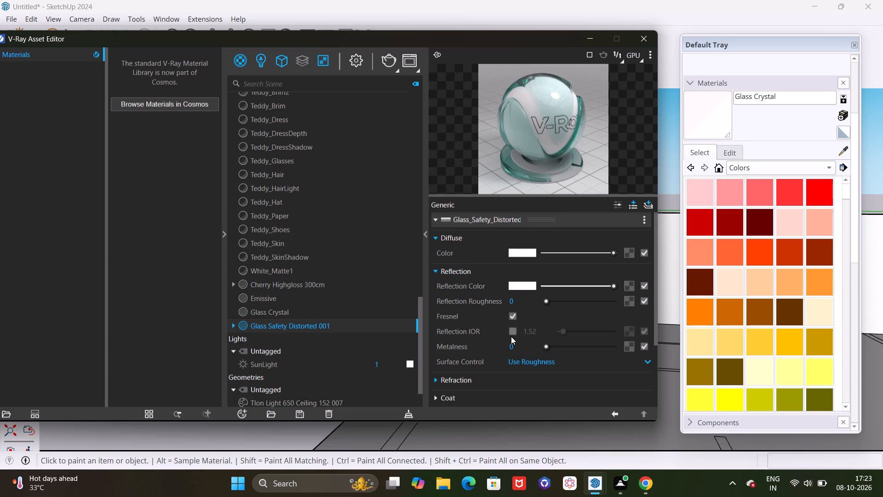
click(513, 341)
click(515, 332)
drag(562, 330, 570, 332)
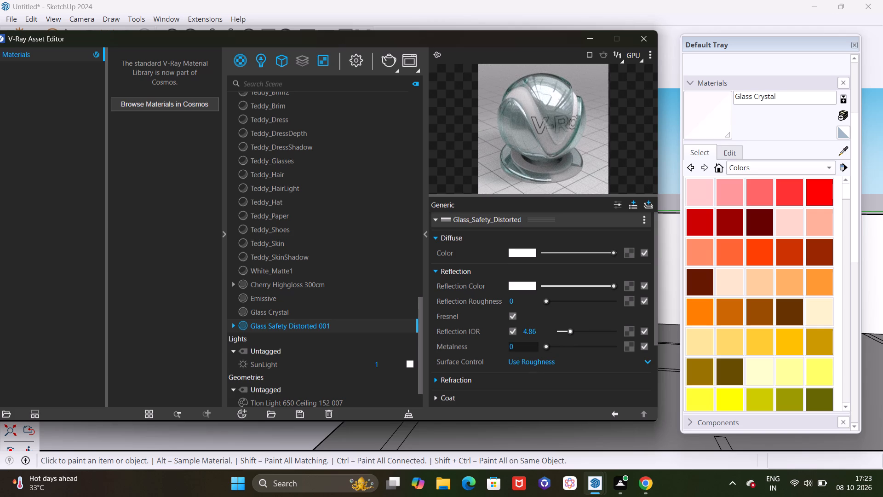
Check the refraction settings of Glass Safety Distorted 001 and make it the current paint material.
scroll(528, 312, down, 3)
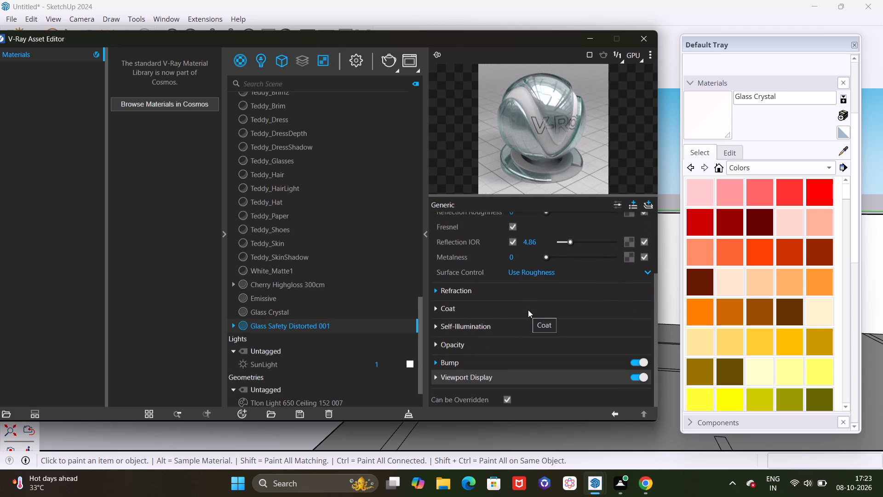
click(494, 290)
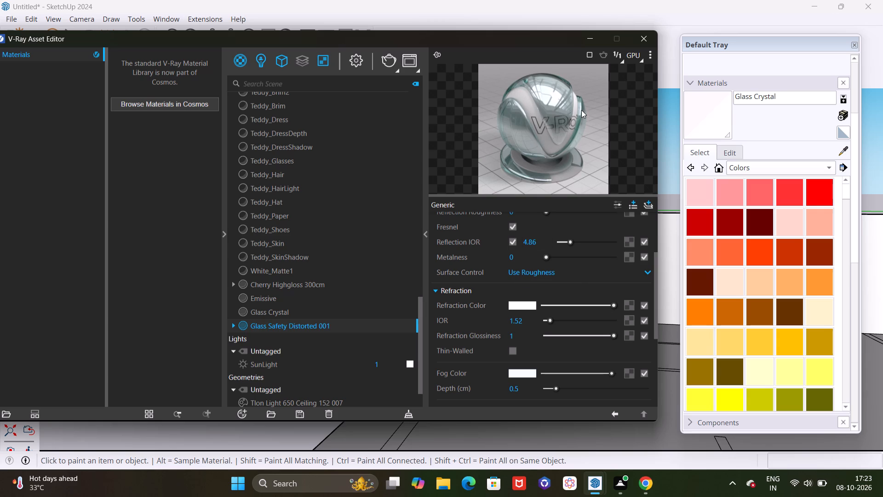
click(355, 324)
scroll(544, 289, up, 4)
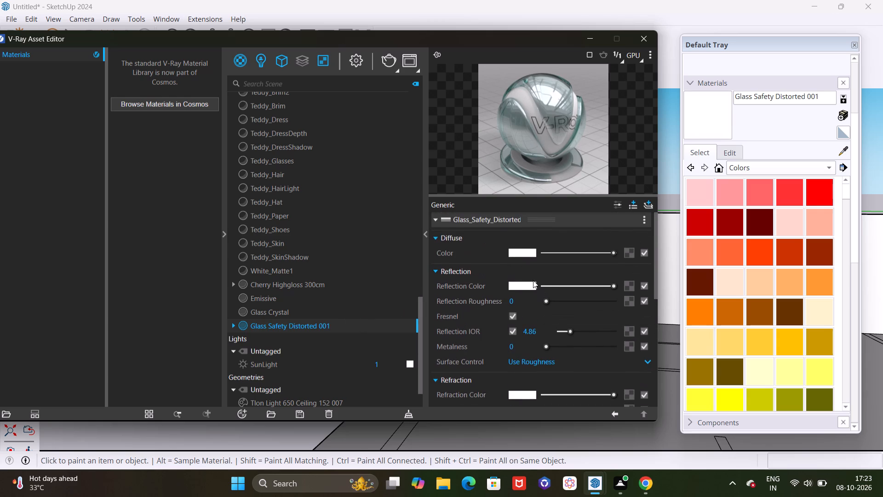
scroll(533, 280, up, 3)
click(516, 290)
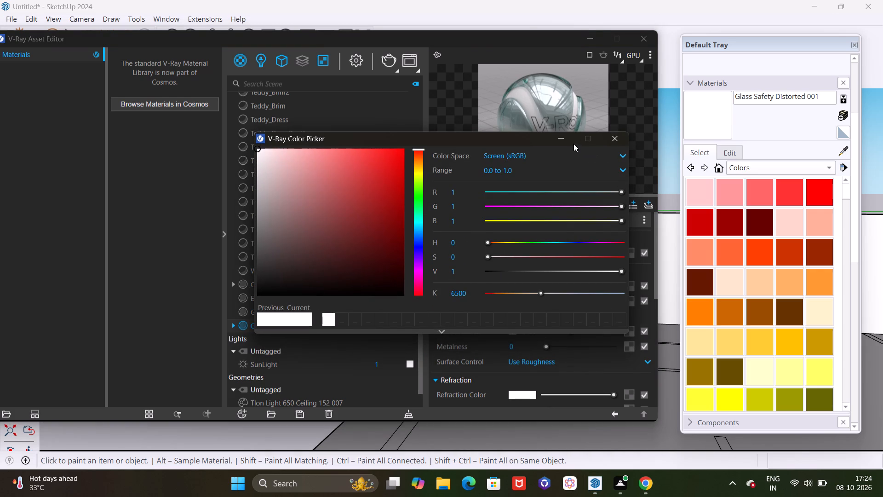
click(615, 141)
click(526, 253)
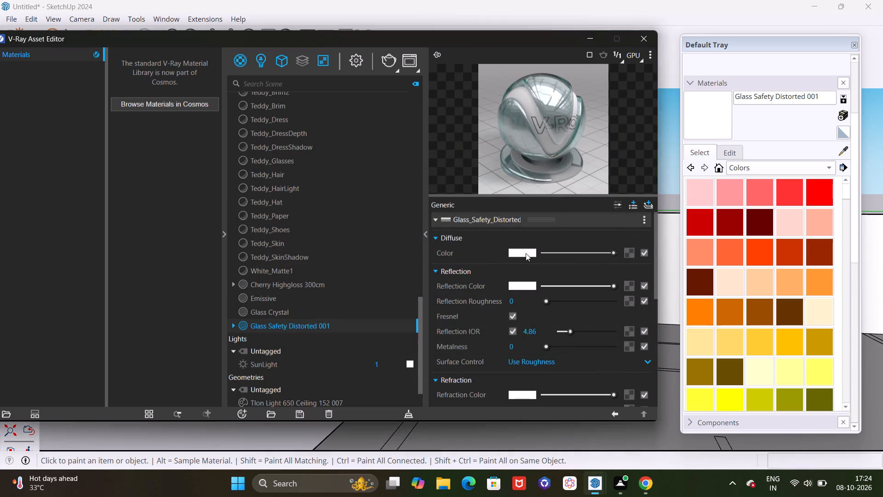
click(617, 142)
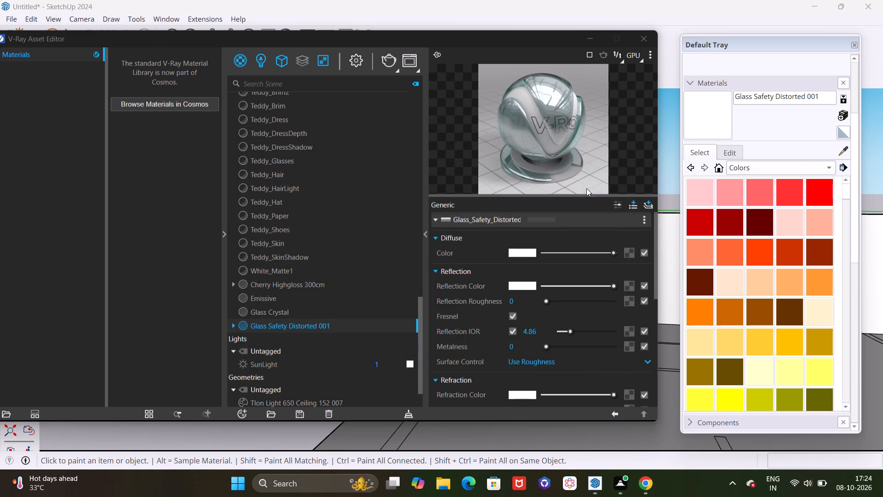
Tint the diffuse color of Glass Safety Distorted 001 to a very pale green, with R 0.977, G 1 and B 0.937.
click(520, 257)
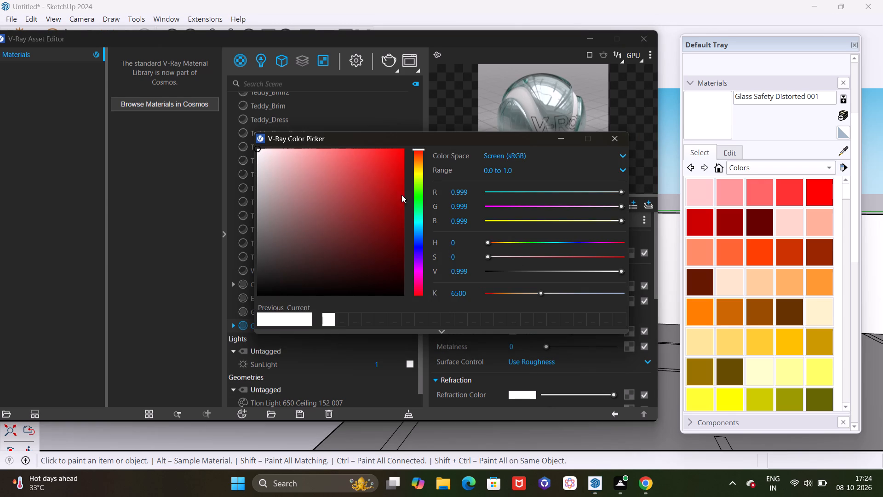
click(416, 182)
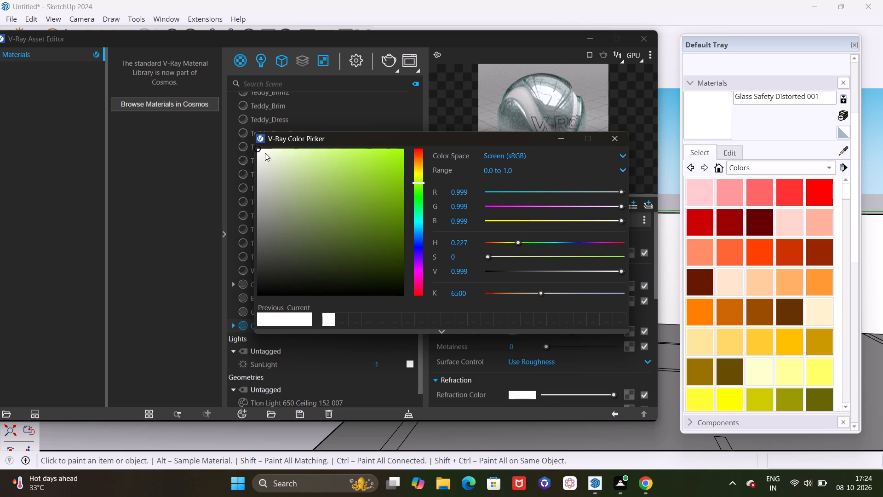
drag(257, 150, 257, 150)
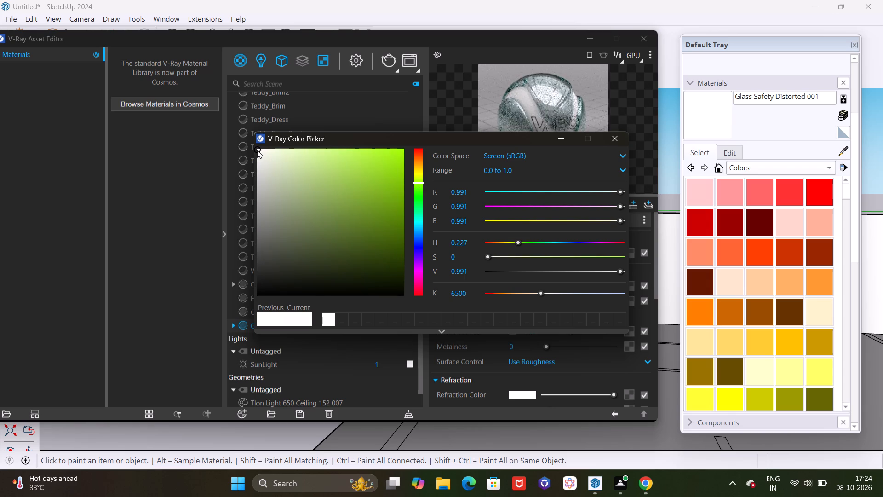
drag(257, 150, 264, 148)
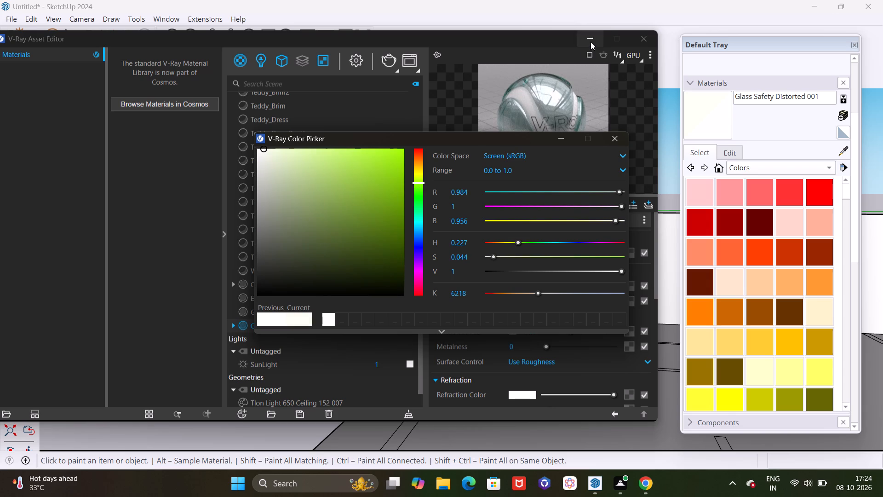
click(591, 42)
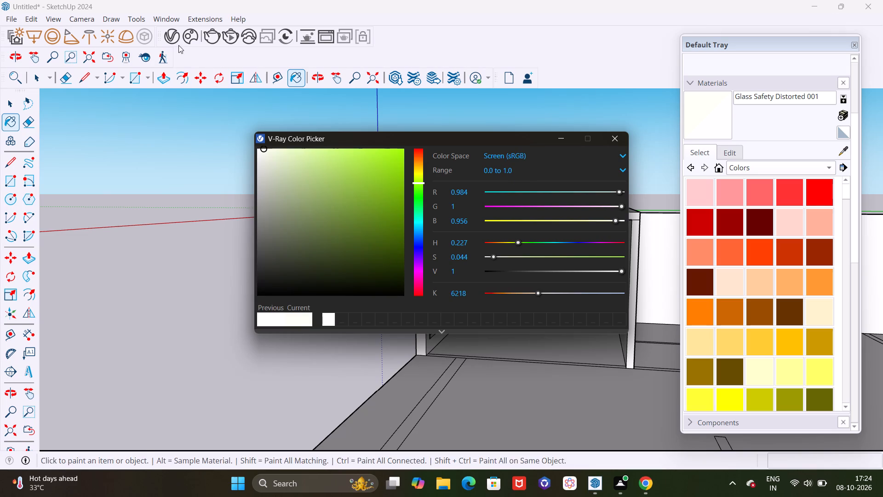
click(172, 36)
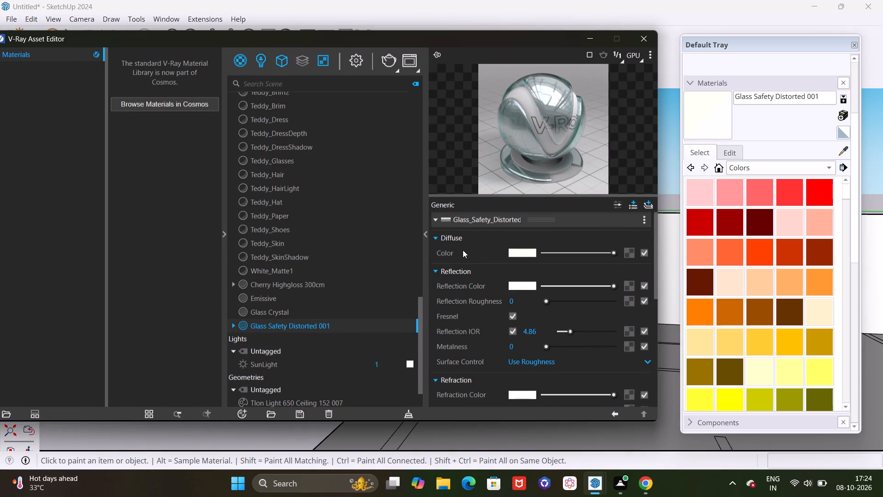
click(524, 283)
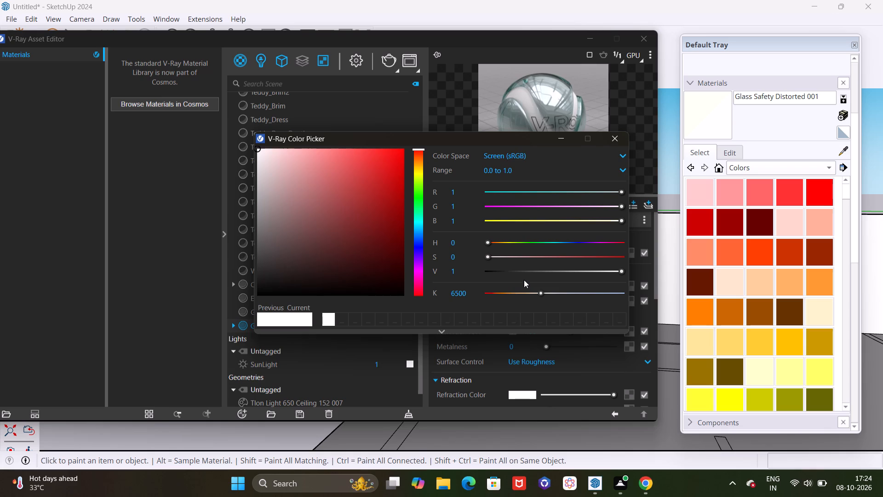
click(608, 140)
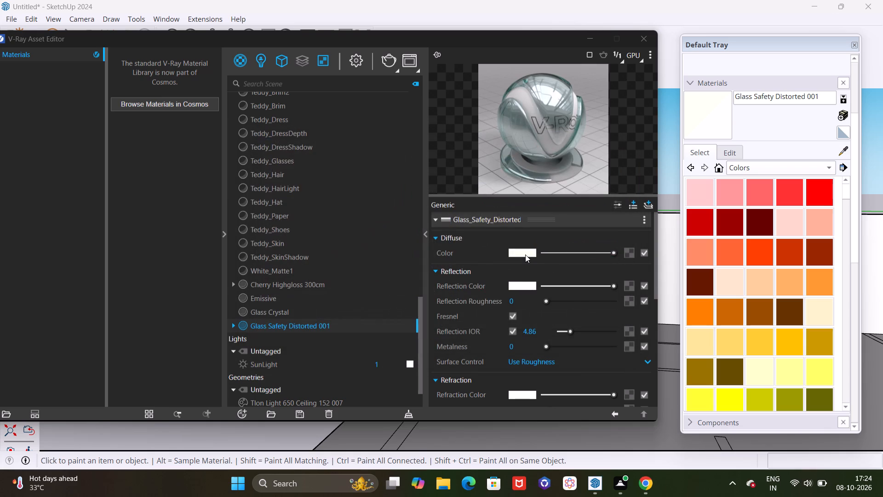
click(525, 254)
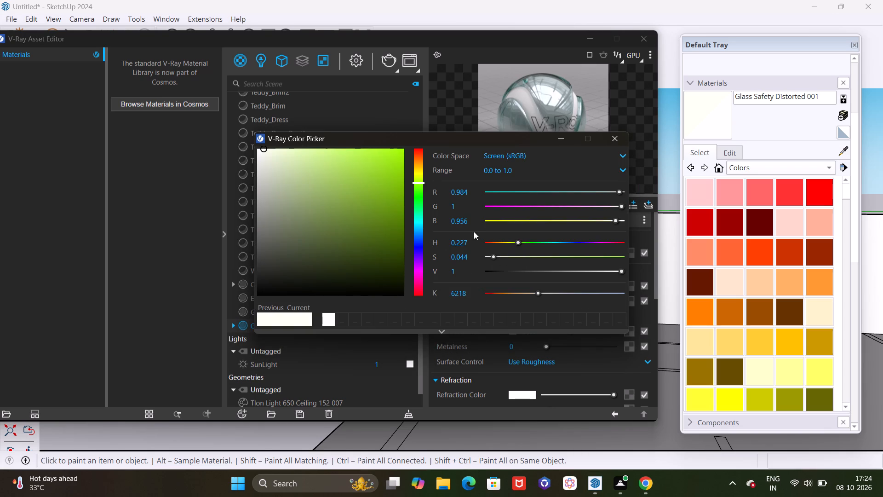
click(264, 150)
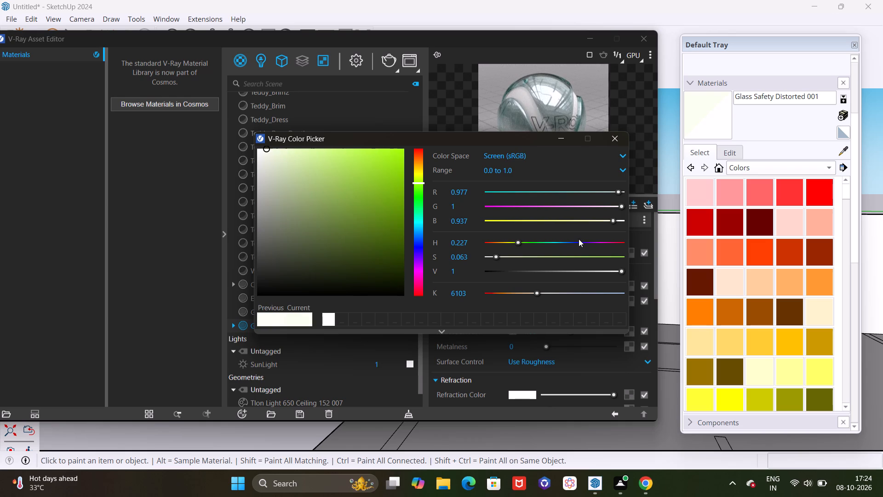
click(558, 139)
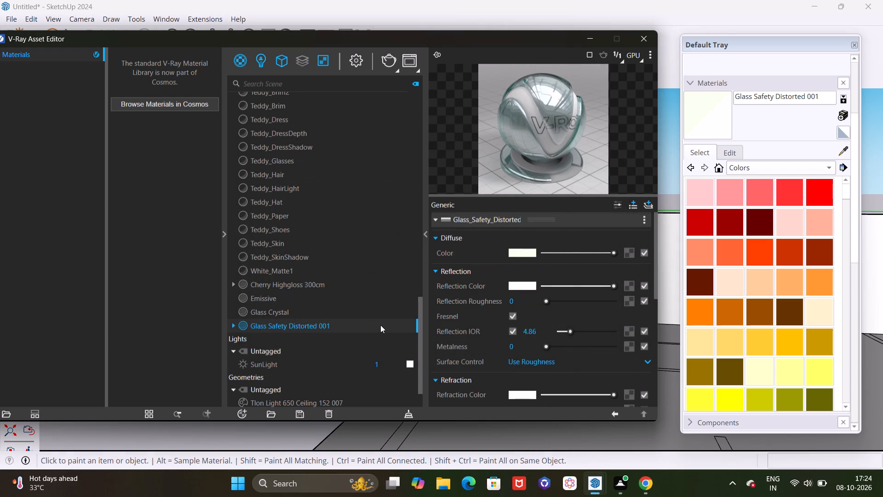
Paint the box room's window pane with Glass Safety Distorted 001, from both the inside and the outside.
click(380, 325)
click(380, 325)
click(706, 116)
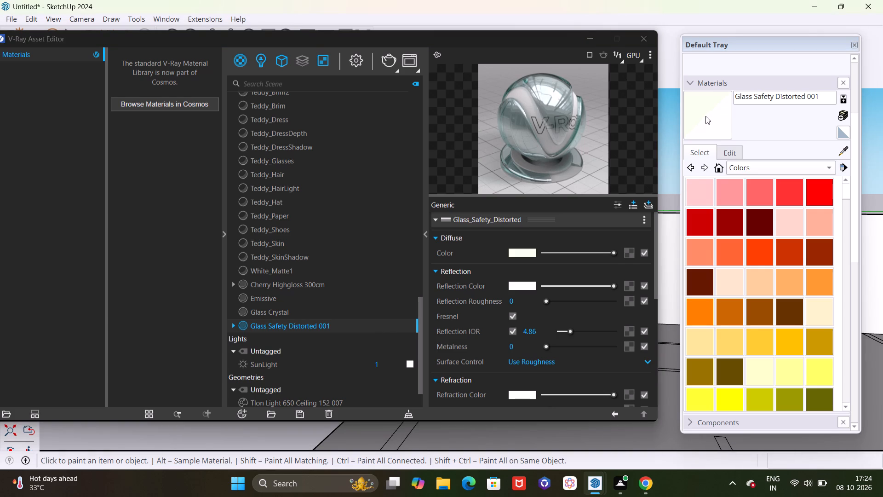
click(581, 35)
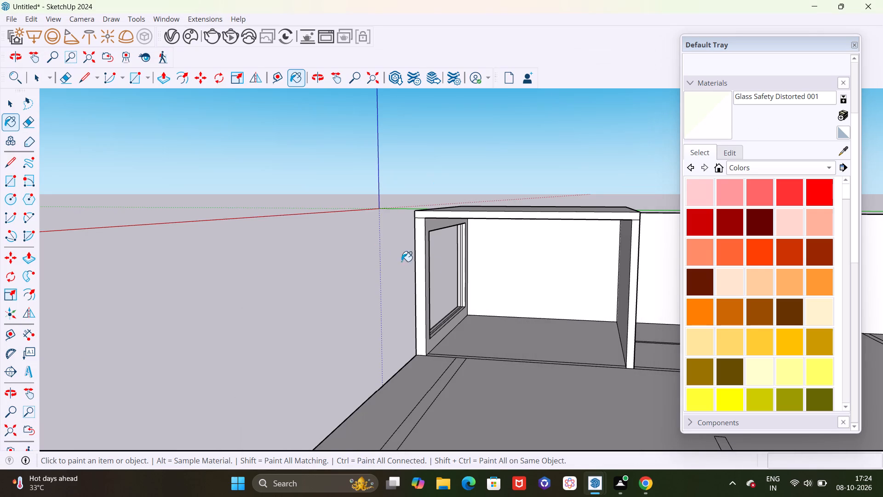
scroll(452, 274, up, 9)
click(434, 269)
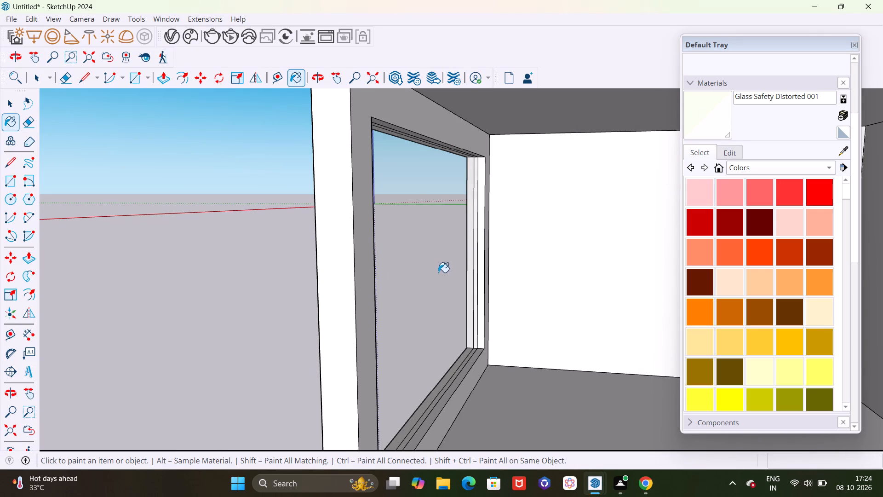
middle_drag(447, 317, 323, 341)
scroll(324, 362, up, 5)
scroll(421, 412, up, 3)
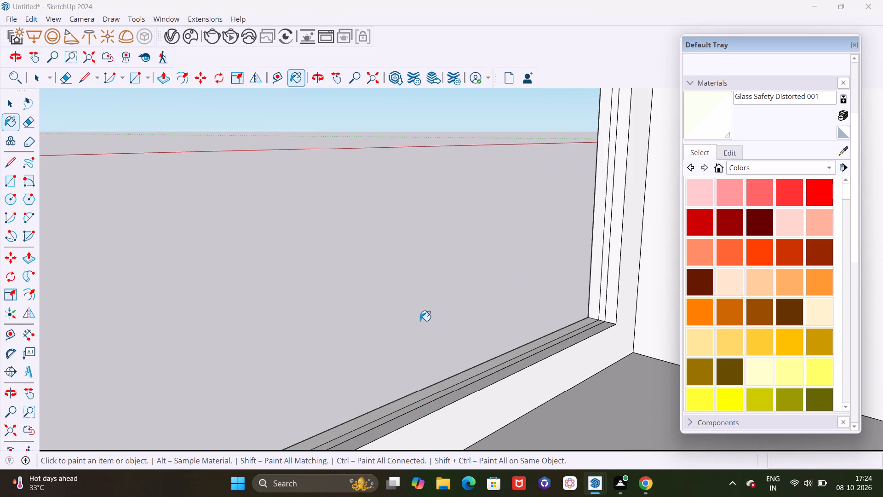
click(419, 313)
scroll(450, 314, down, 12)
middle_drag(350, 340, 654, 345)
scroll(459, 322, up, 5)
click(424, 305)
scroll(447, 317, down, 5)
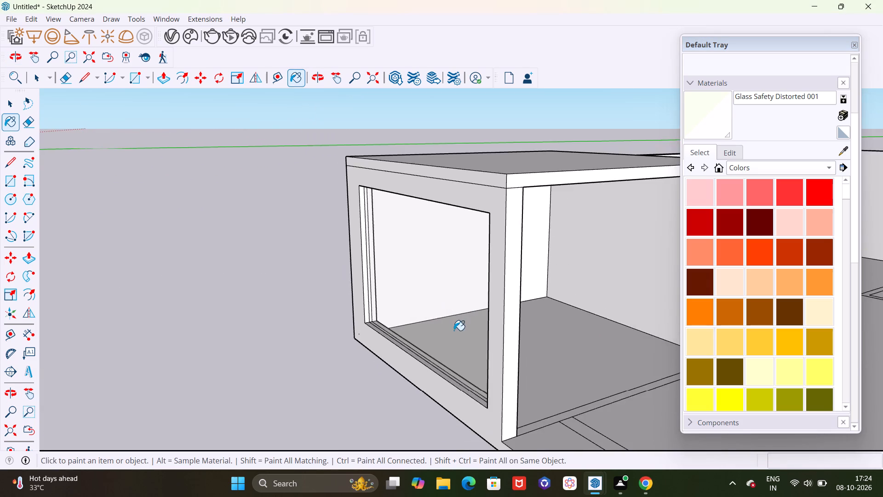
Examine the painted window pane and the box-shaped room from several angles and distances.
scroll(454, 330, down, 5)
middle_drag(544, 364, 286, 342)
scroll(370, 301, up, 6)
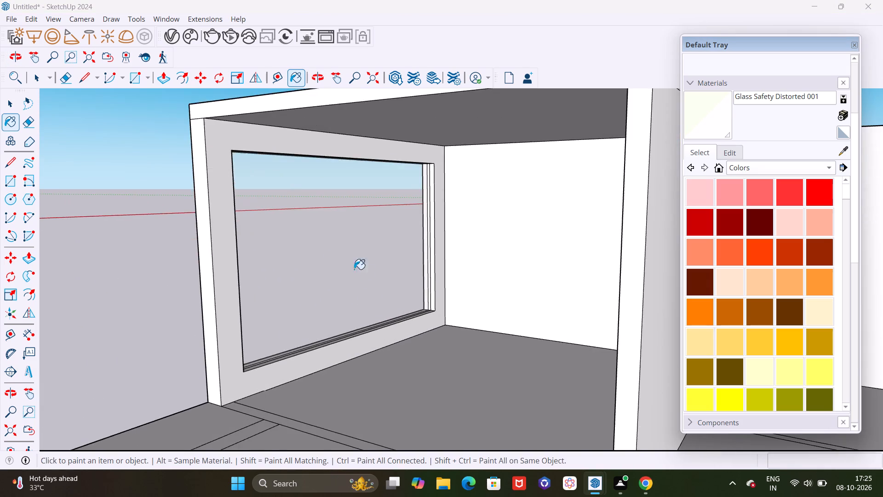
scroll(307, 248, up, 12)
scroll(369, 281, up, 6)
scroll(433, 300, down, 6)
scroll(444, 302, down, 17)
middle_drag(443, 357, 538, 312)
scroll(414, 347, up, 6)
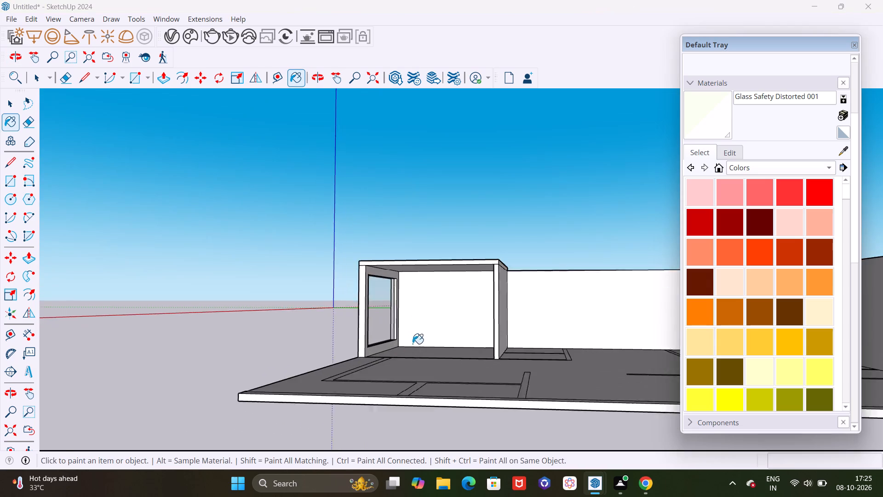
scroll(410, 329, up, 5)
key(space)
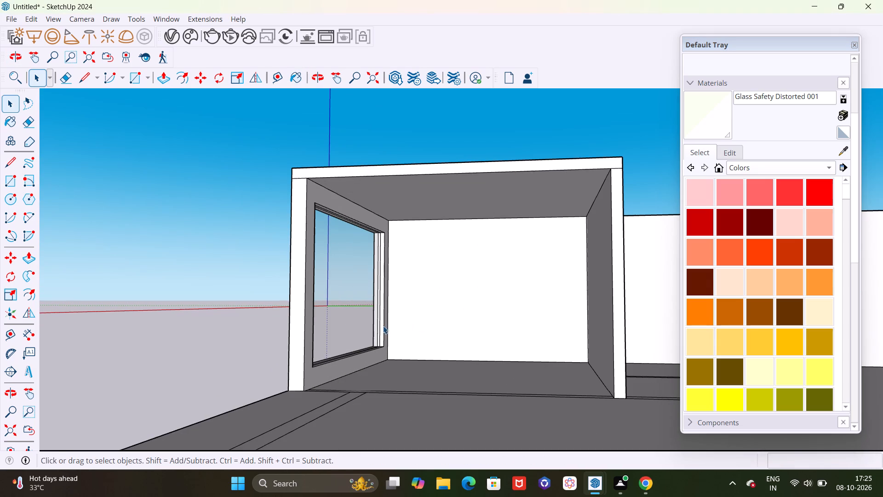
scroll(385, 321, down, 8)
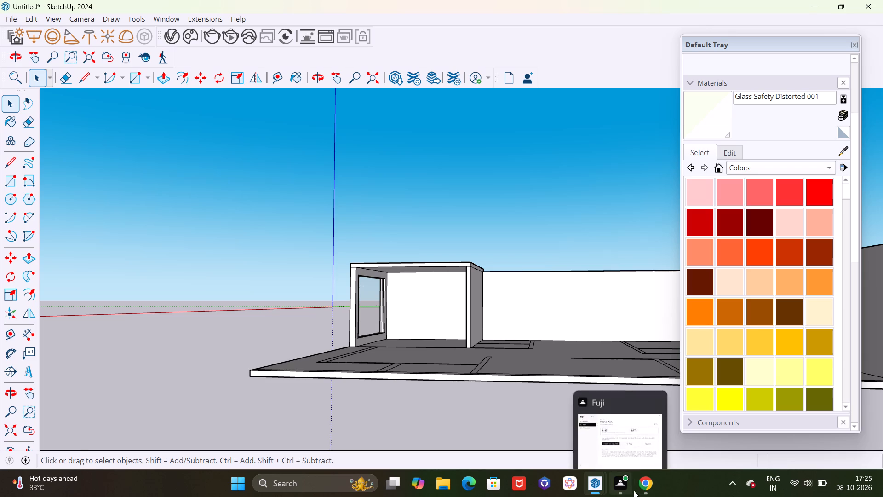
Switch to 3D Warehouse in Chrome and search the models for curtains.
click(652, 428)
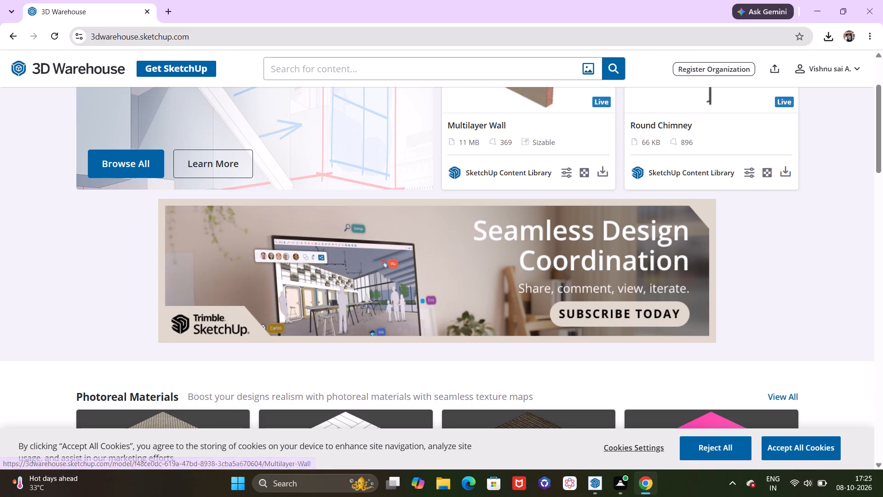
click(408, 64)
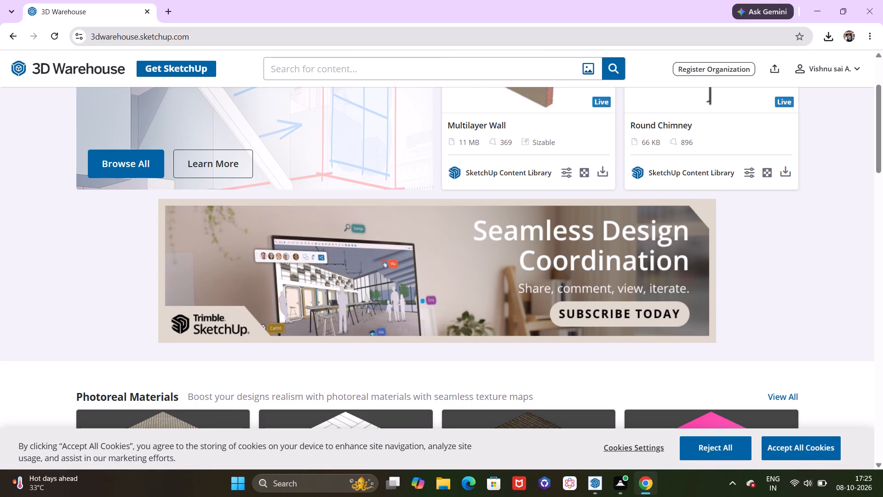
key(c)
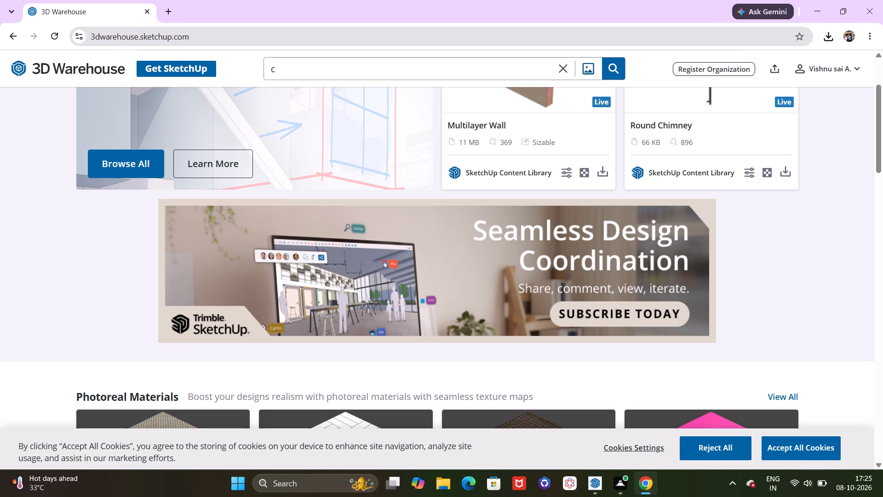
text(urta)
text(ins)
key(Return)
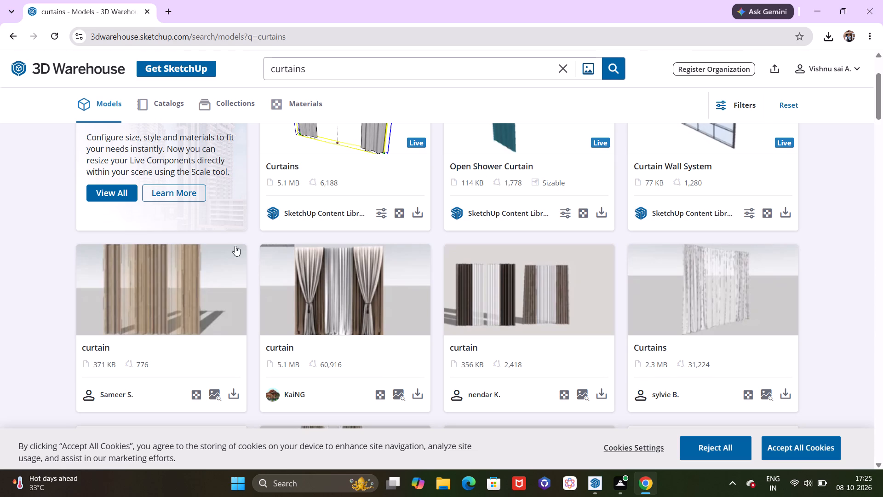
Open the 371 KB beige and brown curtain model with sheer panels from the results and download it as a SketchUp file.
scroll(457, 288, down, 2)
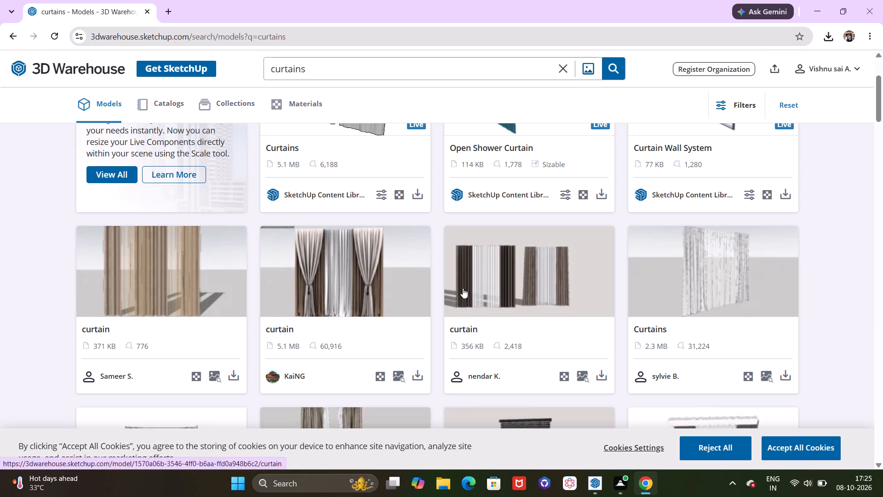
scroll(463, 288, down, 2)
scroll(499, 288, up, 5)
scroll(767, 331, down, 3)
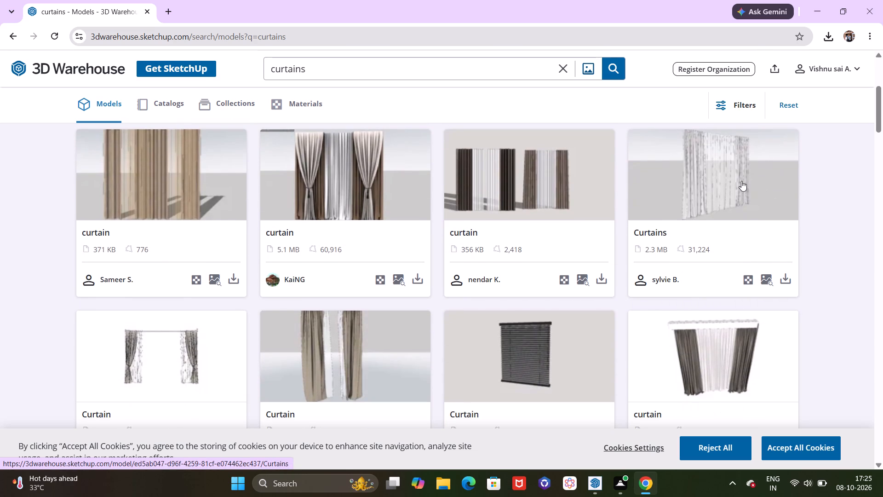
click(156, 172)
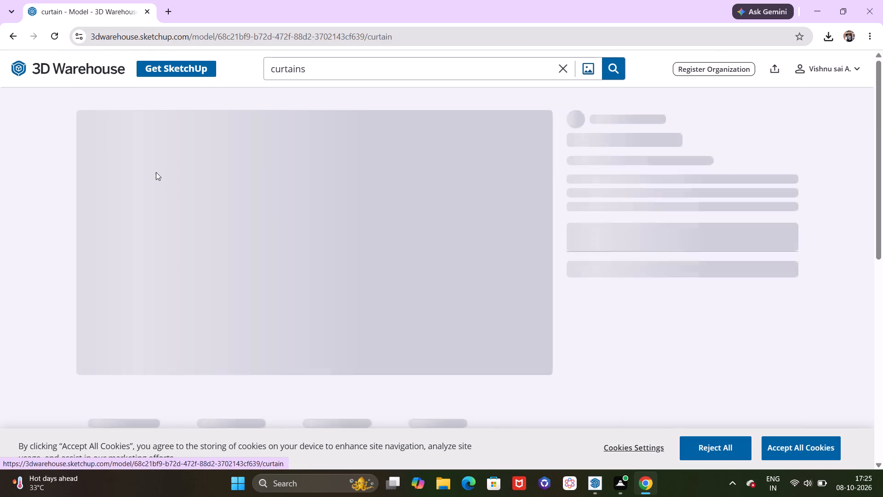
scroll(388, 172, down, 2)
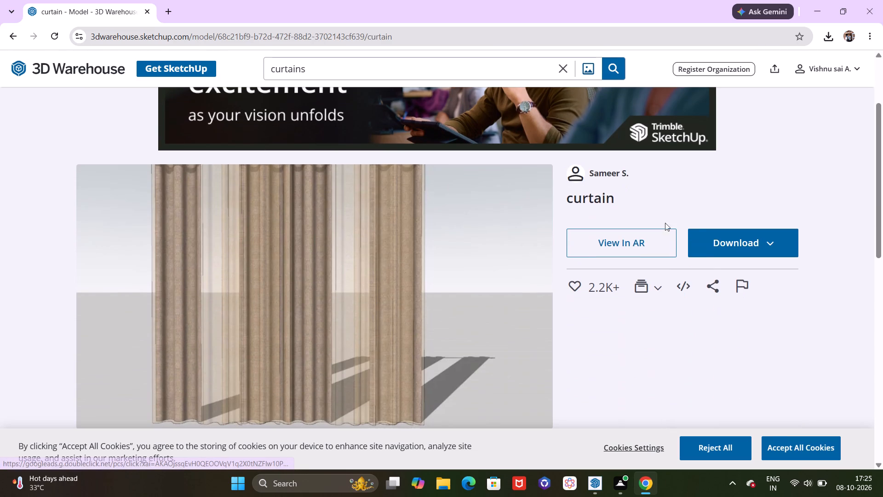
click(756, 240)
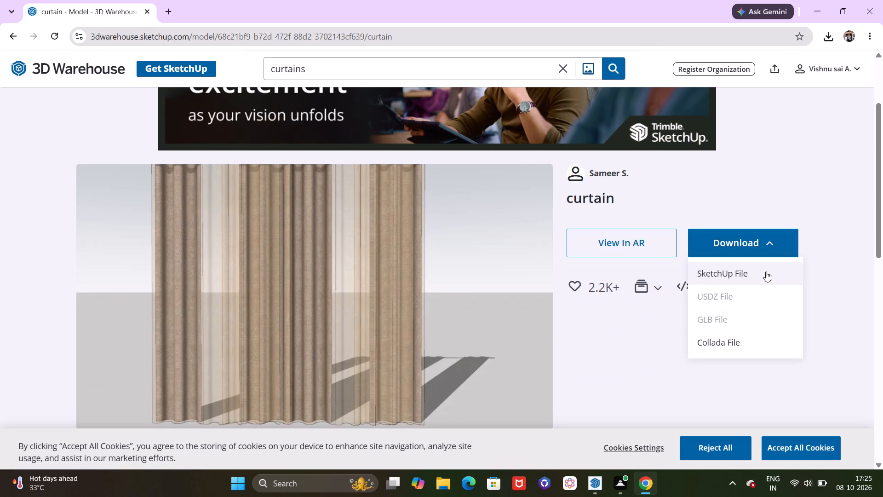
click(766, 272)
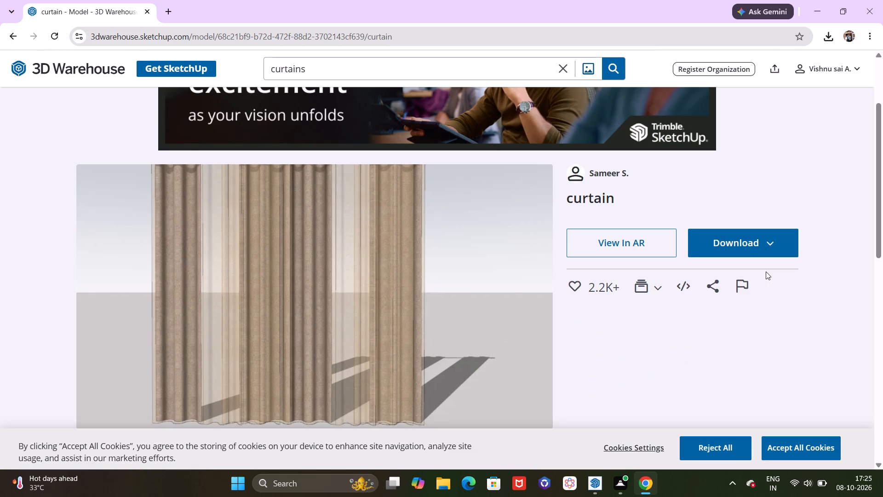
Switch back to SketchUp, import the Curtains SketchUp file from Downloads, and place it at the base of the box room's window wall.
click(590, 485)
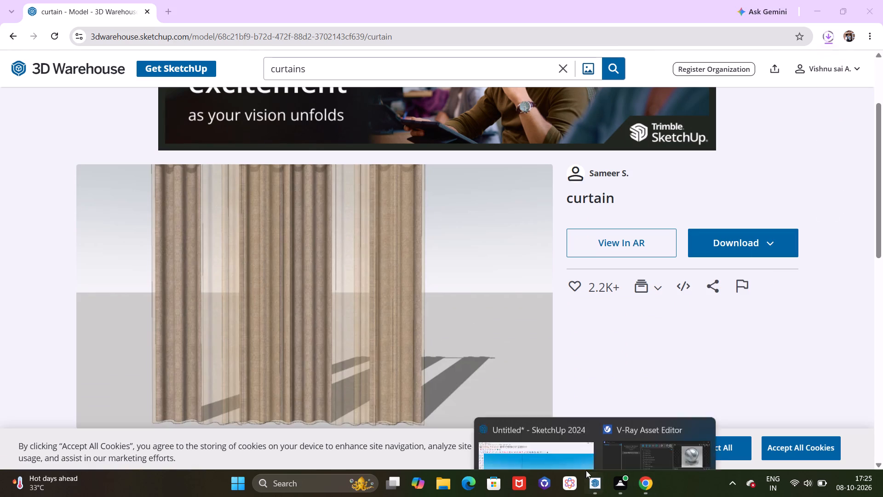
click(557, 410)
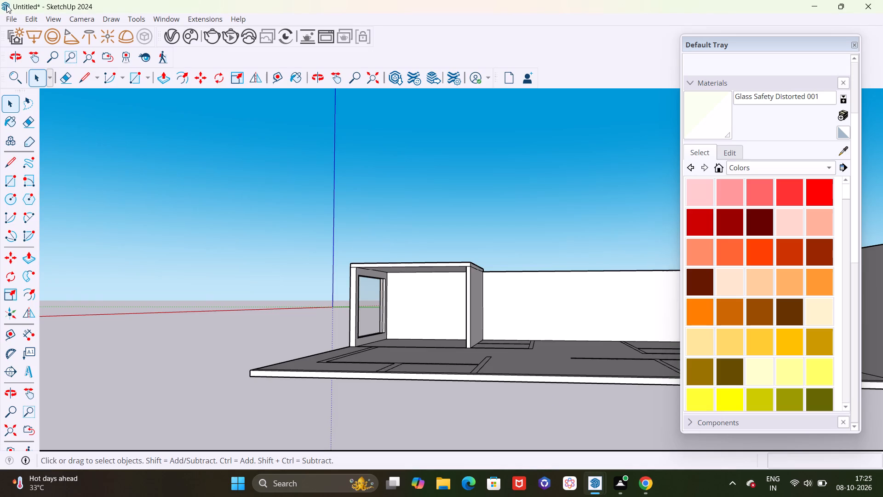
click(6, 18)
click(82, 183)
click(125, 142)
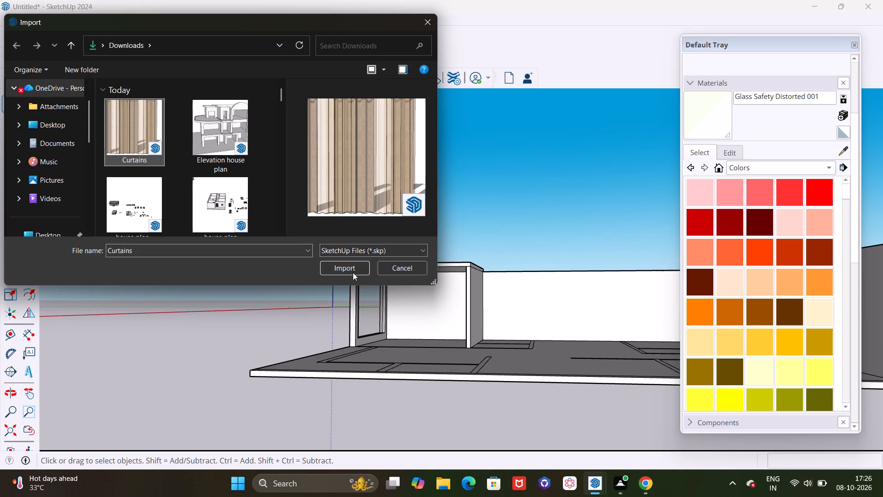
click(353, 266)
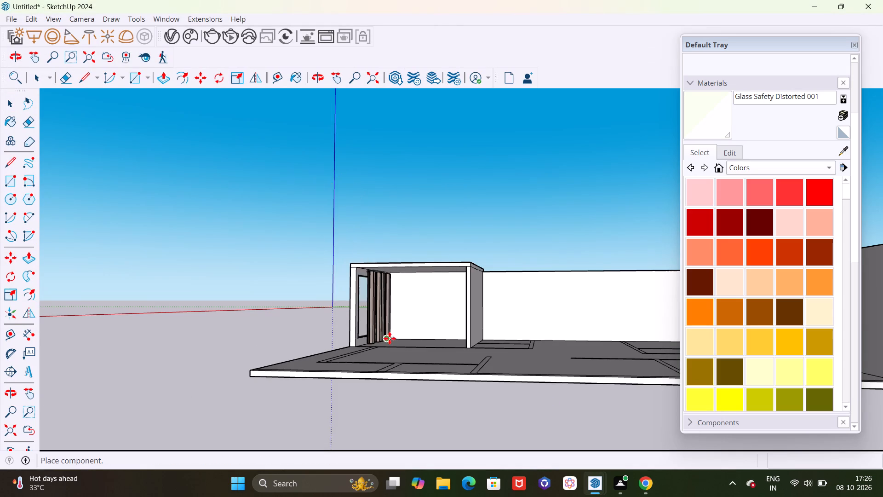
scroll(386, 341, up, 3)
scroll(355, 316, up, 2)
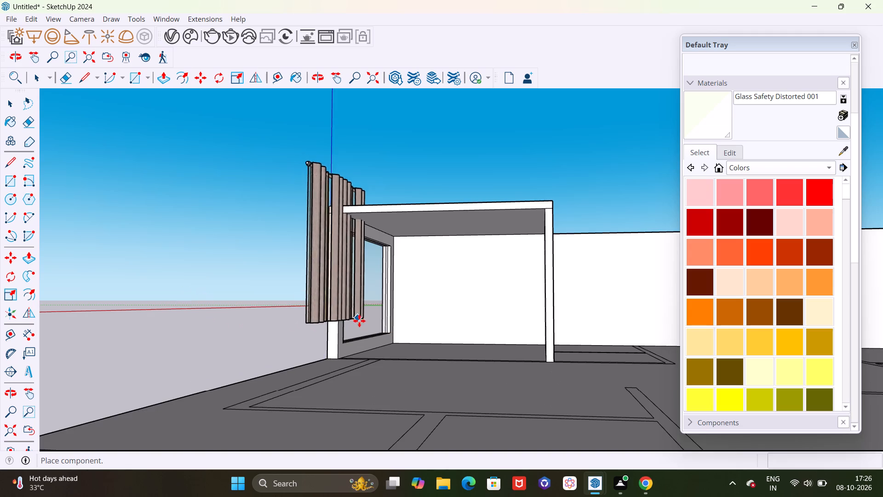
scroll(359, 321, up, 5)
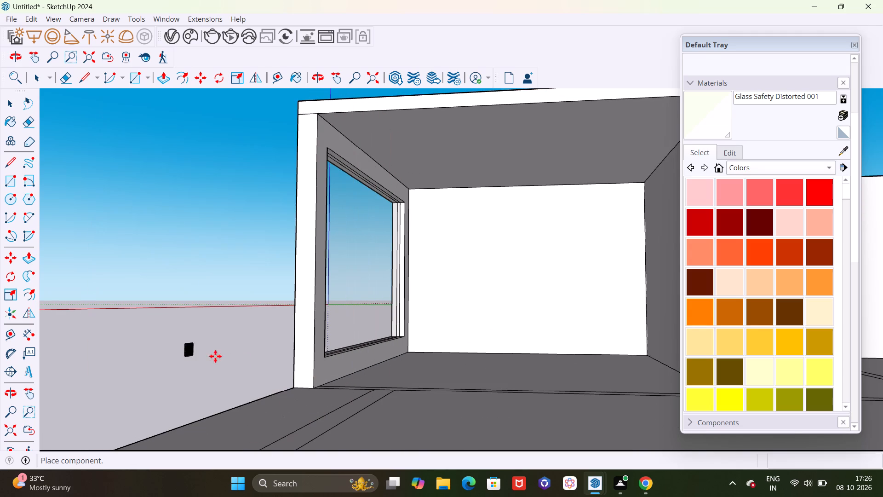
click(301, 370)
Move the curtain by its rod end about 12' 9" onto the inner face of the window wall, just below the ceiling.
scroll(378, 367, down, 10)
scroll(301, 260, up, 20)
scroll(301, 260, up, 13)
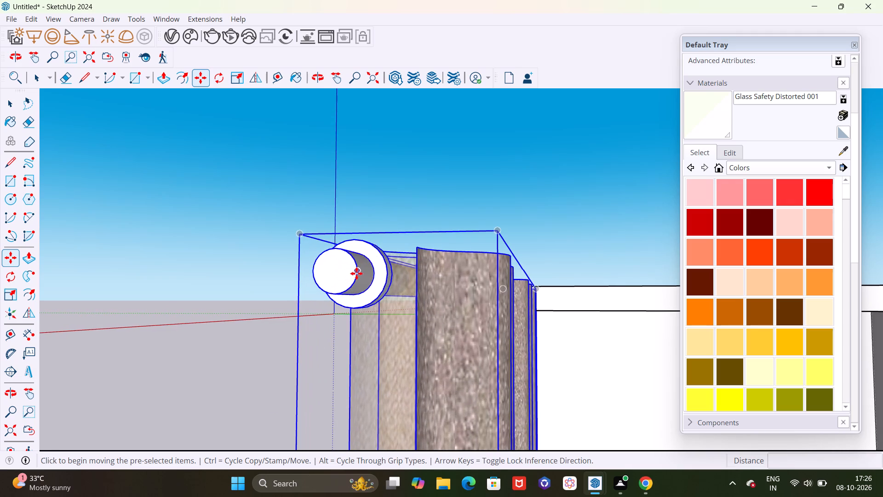
click(356, 273)
scroll(358, 275, down, 11)
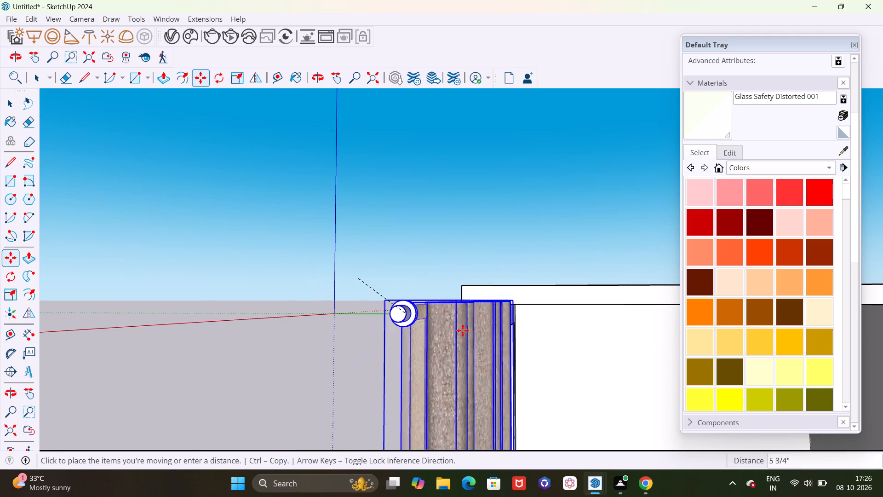
middle_drag(596, 361, 361, 302)
scroll(596, 361, up, 1)
scroll(360, 299, down, 6)
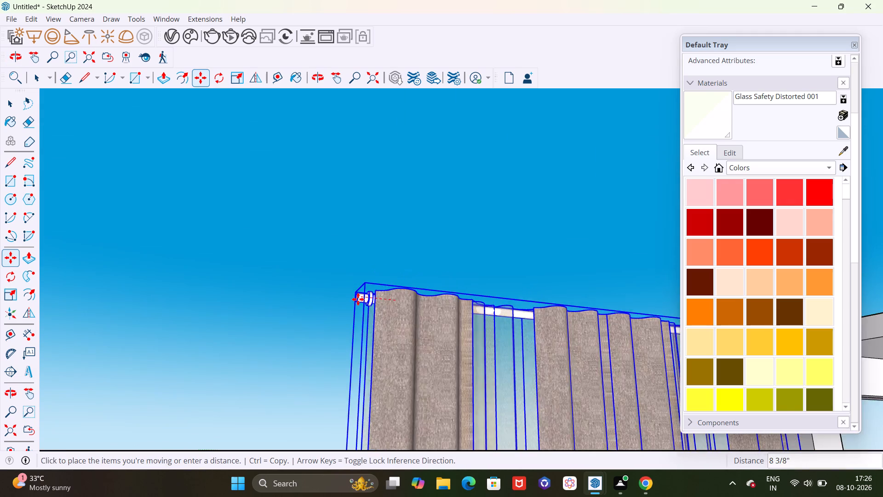
scroll(358, 299, down, 17)
scroll(500, 333, down, 5)
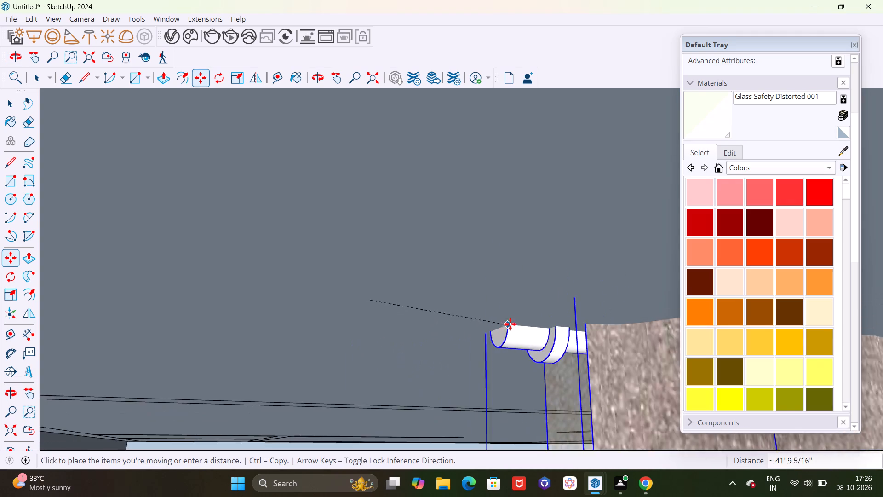
scroll(510, 324, down, 16)
middle_drag(511, 308, 724, 430)
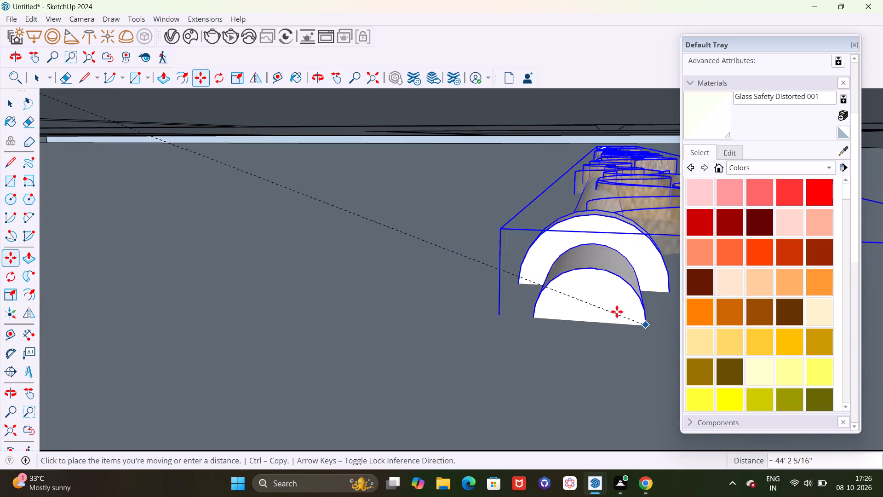
scroll(611, 308, down, 8)
click(374, 79)
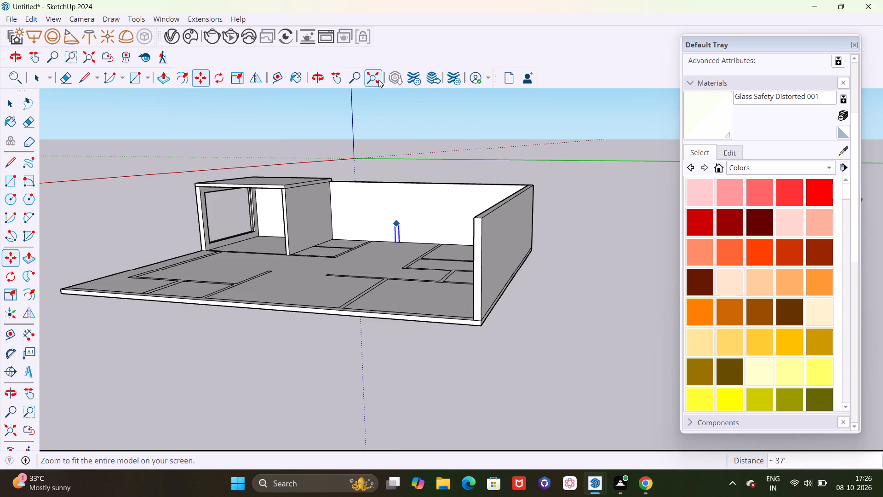
scroll(238, 211, up, 3)
scroll(198, 180, up, 7)
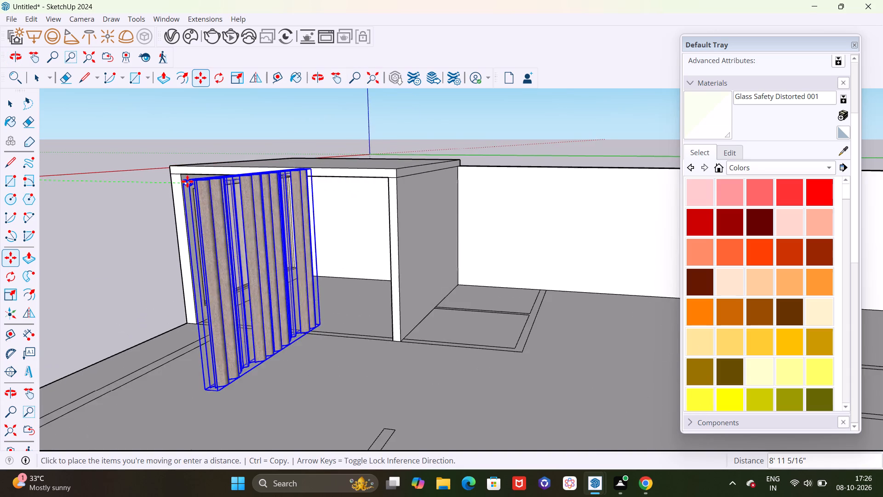
scroll(187, 181, up, 20)
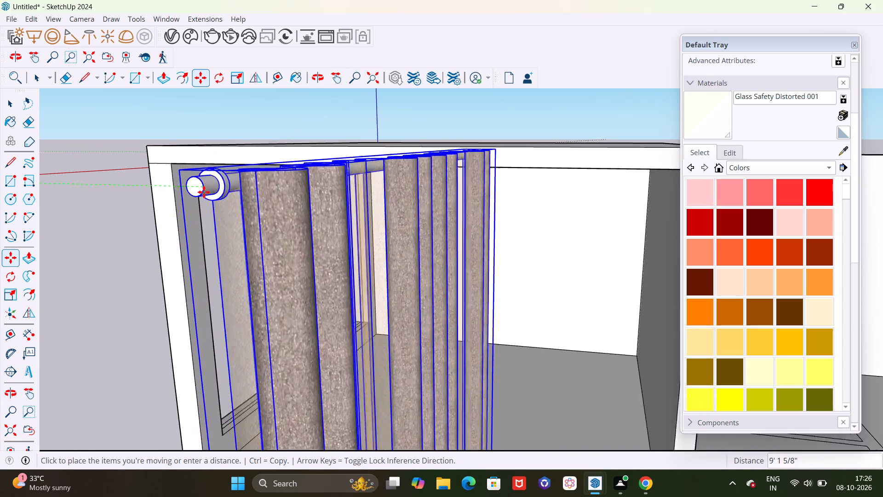
scroll(204, 192, up, 2)
scroll(315, 210, up, 2)
middle_drag(302, 214, 208, 148)
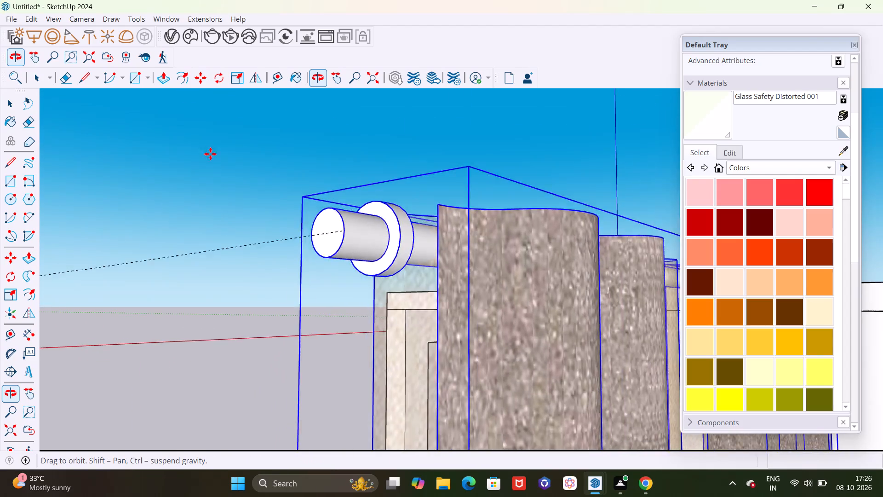
scroll(231, 225, down, 4)
scroll(172, 274, down, 5)
scroll(134, 286, down, 1)
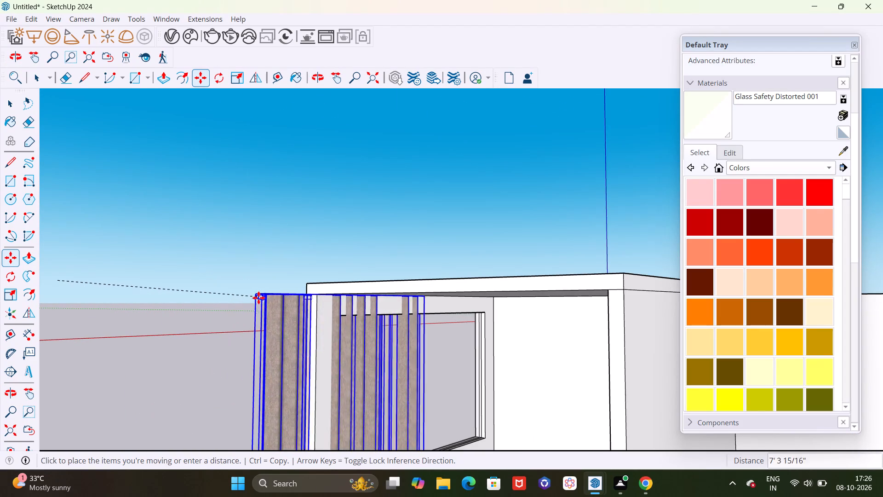
scroll(354, 305, up, 7)
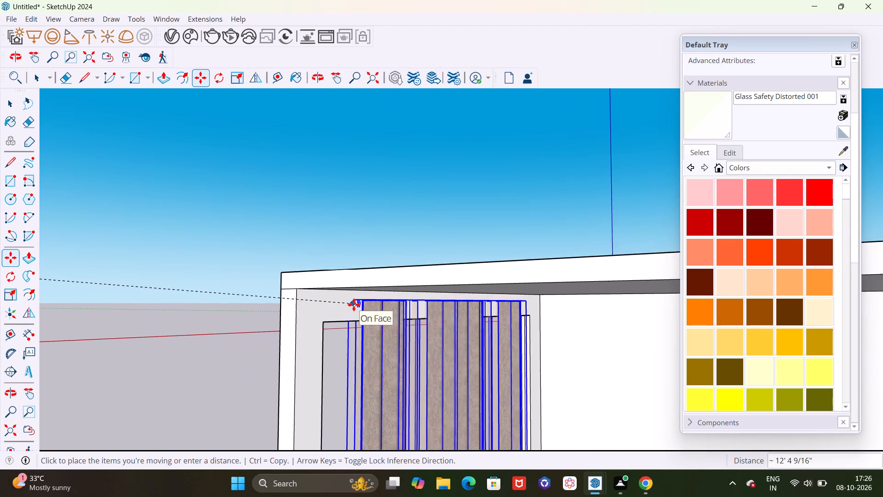
scroll(354, 305, up, 8)
click(375, 293)
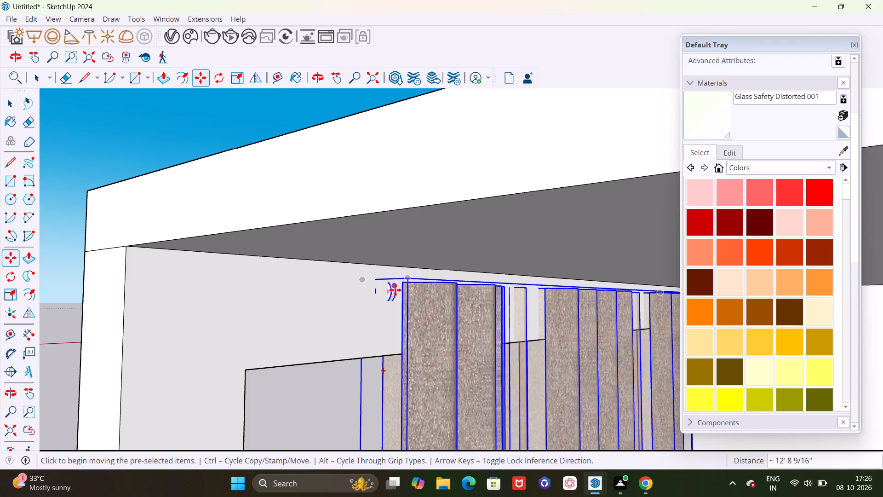
Move the curtain about 5 1/2" along the green axis, out from the window wall into the room.
click(392, 292)
scroll(402, 297, down, 4)
middle_drag(405, 297, 500, 295)
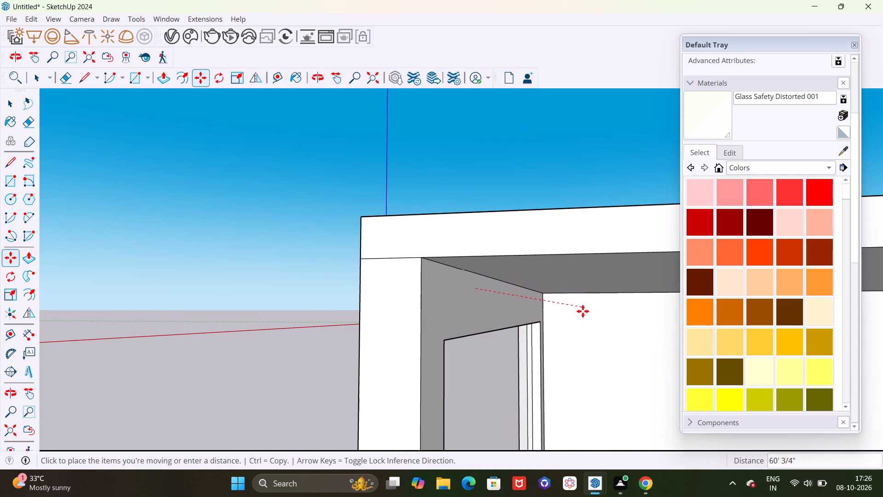
scroll(500, 305, up, 5)
scroll(441, 289, down, 12)
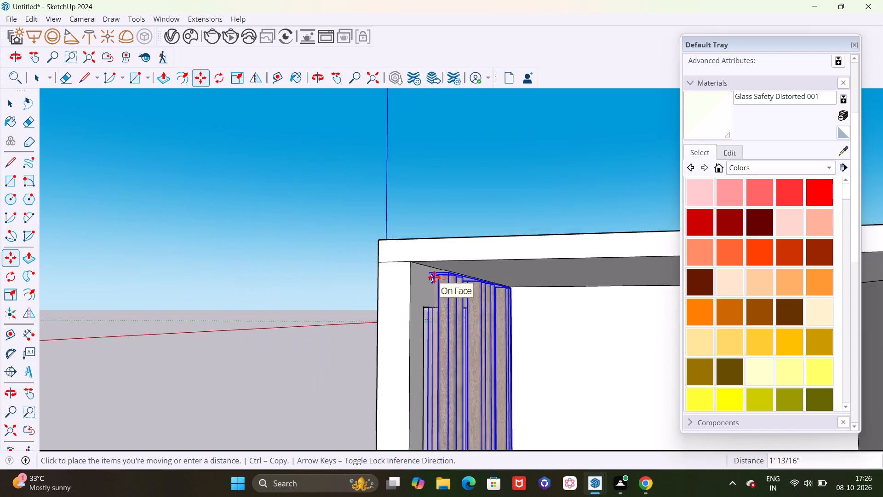
scroll(434, 277, down, 7)
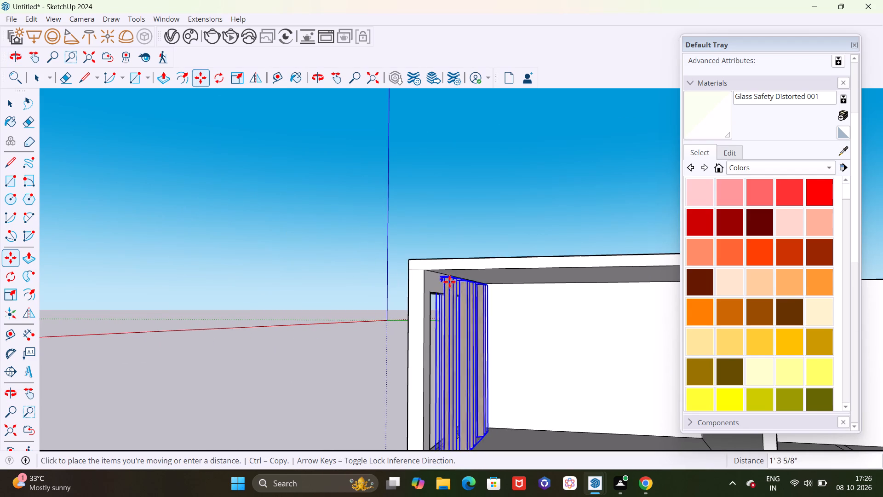
scroll(451, 274, up, 4)
scroll(427, 271, down, 18)
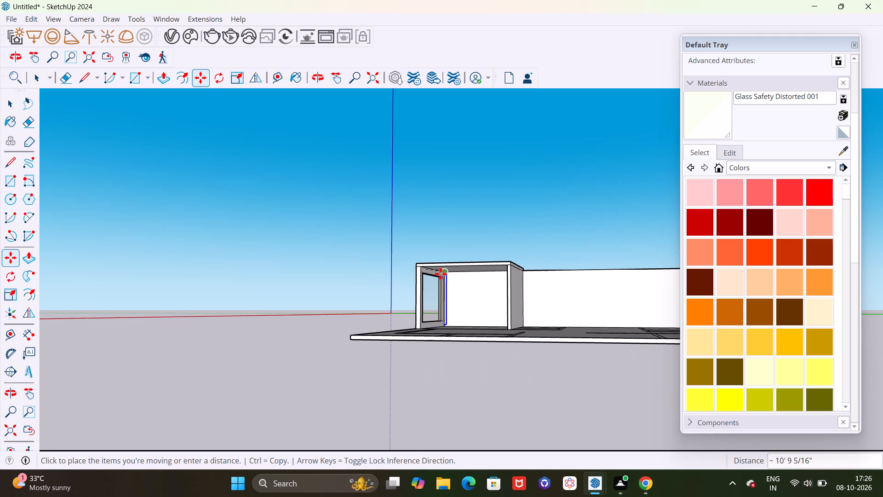
scroll(453, 267, up, 8)
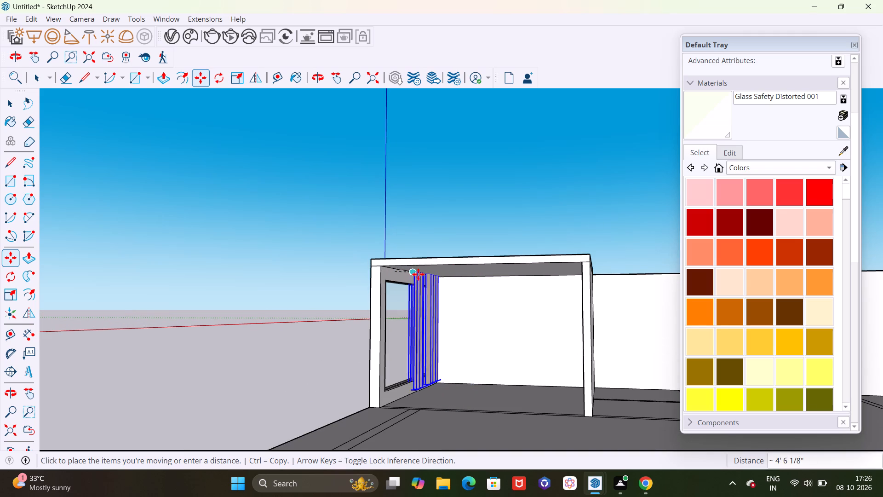
scroll(411, 274, up, 13)
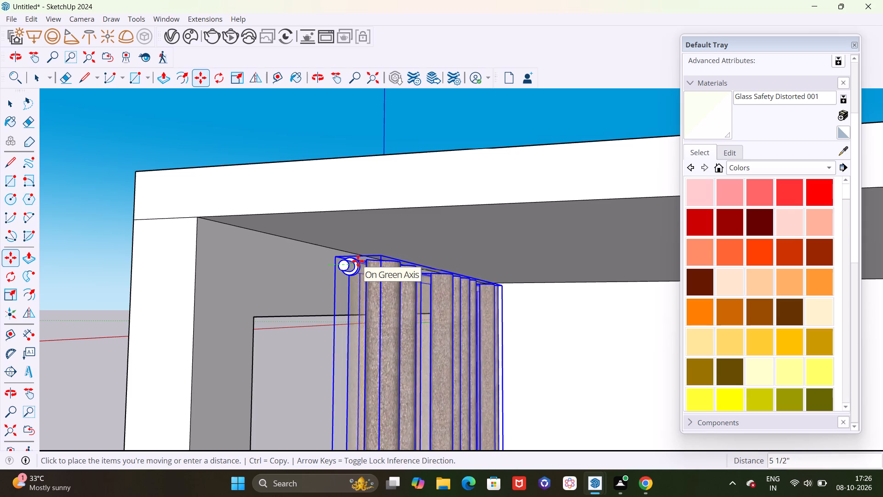
click(358, 261)
Examine how the curtain fits against the window, side walls and ceiling of the box room.
scroll(375, 267, down, 4)
middle_drag(464, 302, 333, 306)
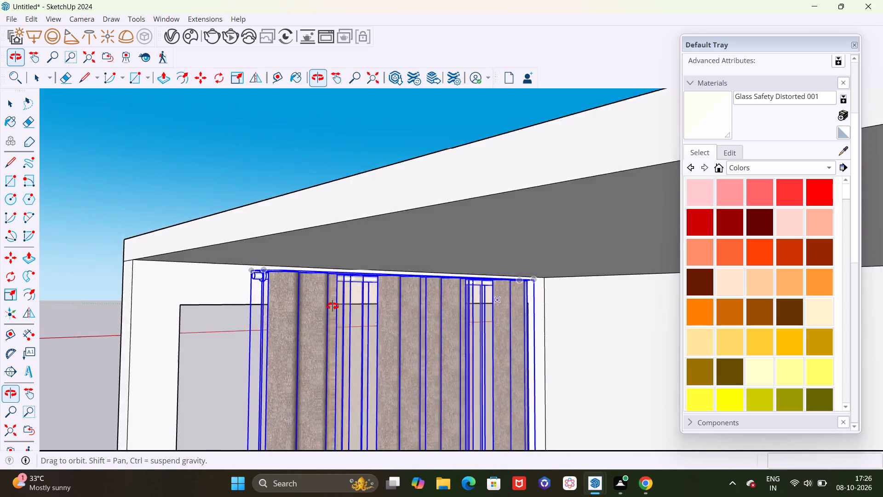
middle_drag(333, 306, 310, 303)
scroll(441, 272, down, 3)
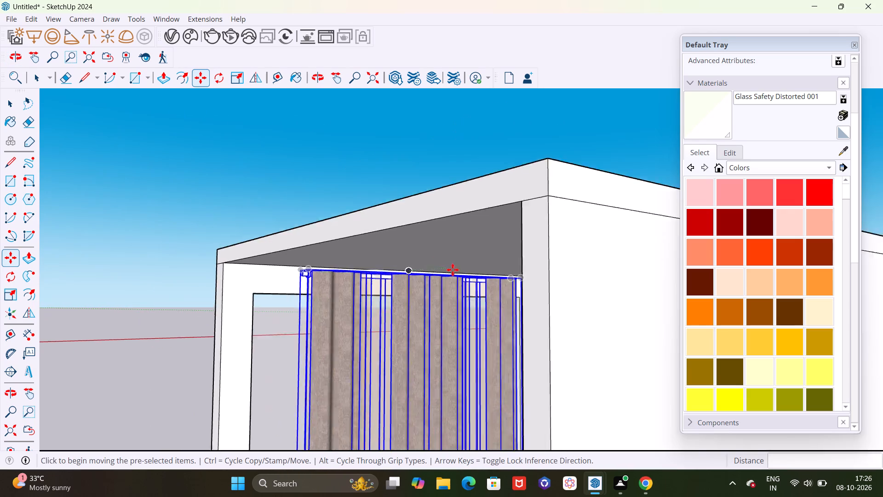
scroll(453, 270, down, 9)
scroll(411, 308, up, 5)
scroll(408, 346, up, 5)
scroll(422, 312, down, 2)
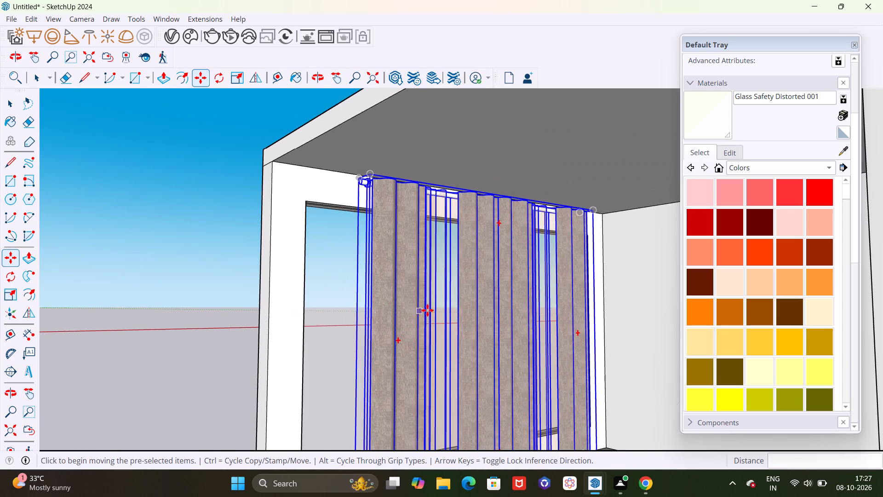
scroll(427, 310, down, 3)
scroll(396, 244, up, 7)
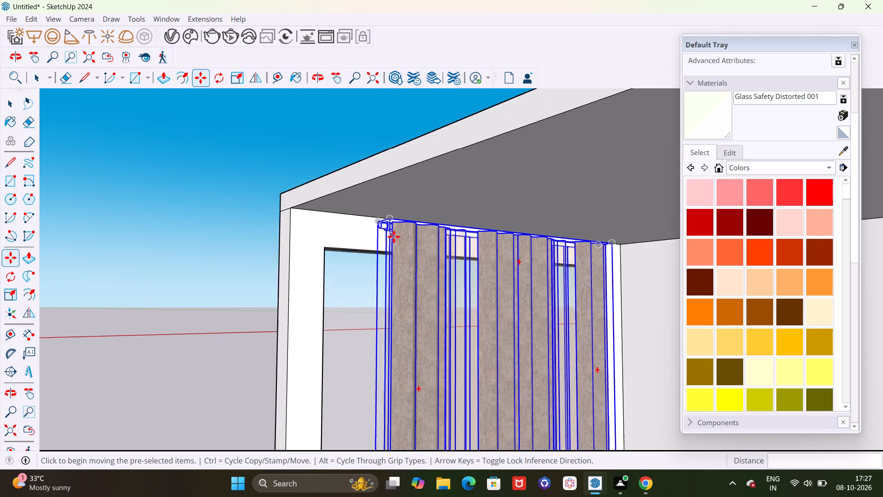
scroll(394, 237, up, 6)
scroll(395, 243, down, 8)
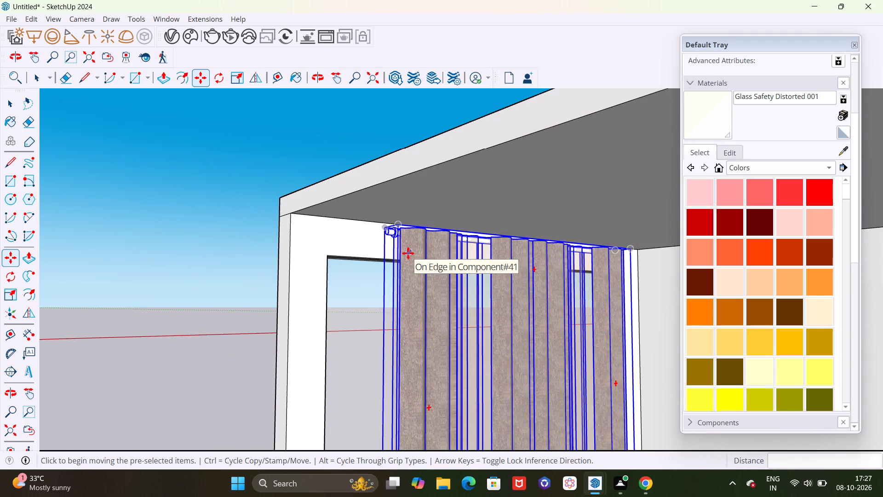
Scale the curtain uniformly to about 0.98 from its upper rod-end corner.
key(s)
scroll(389, 233, up, 3)
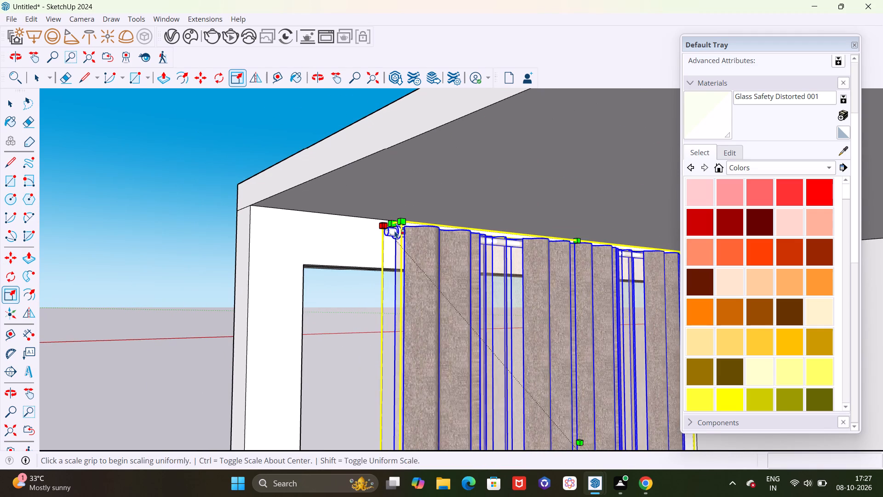
drag(402, 223, 389, 225)
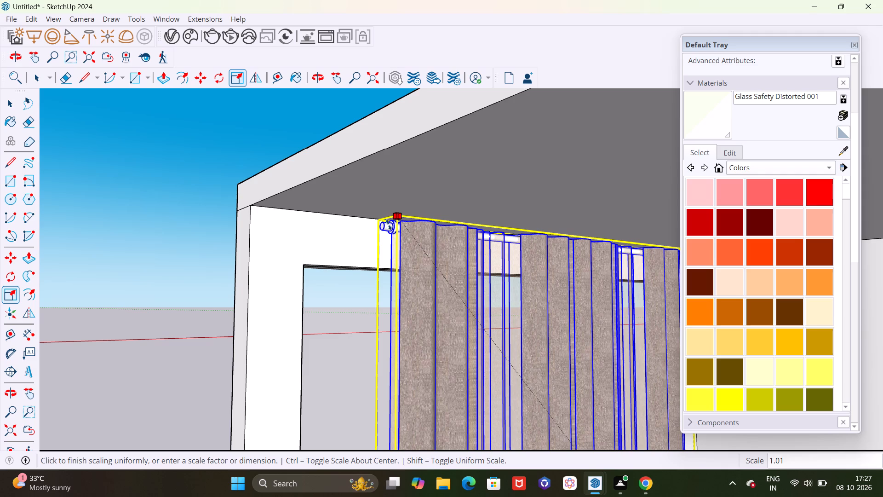
drag(389, 225, 399, 239)
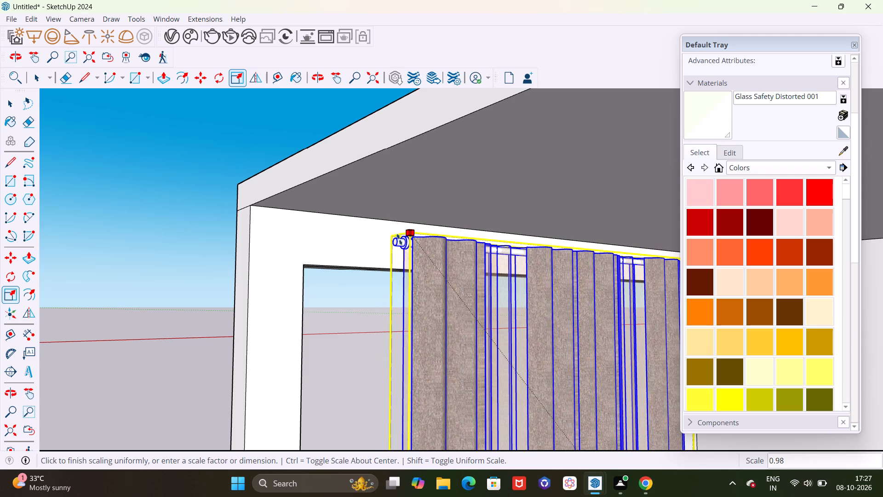
drag(399, 239, 401, 240)
scroll(401, 220, down, 10)
scroll(420, 325, up, 4)
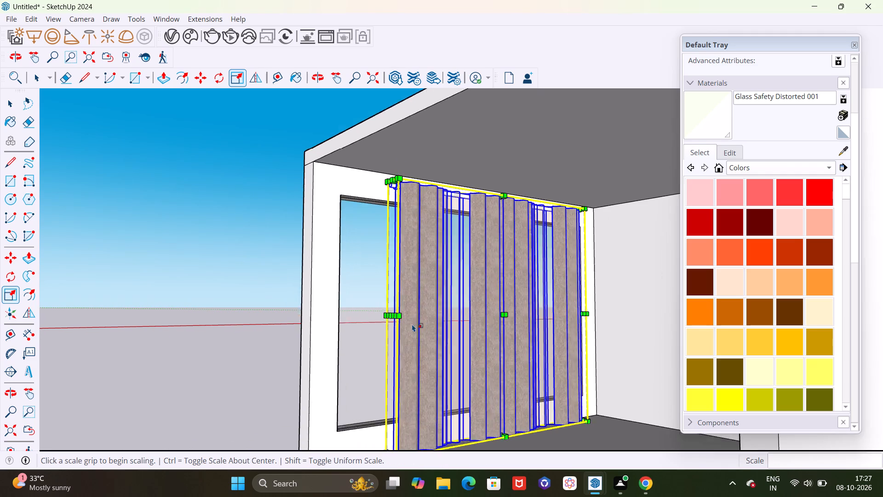
Scale the curtain along the red and green axes from its mid-height side edge, widening it across the window.
drag(398, 313, 383, 319)
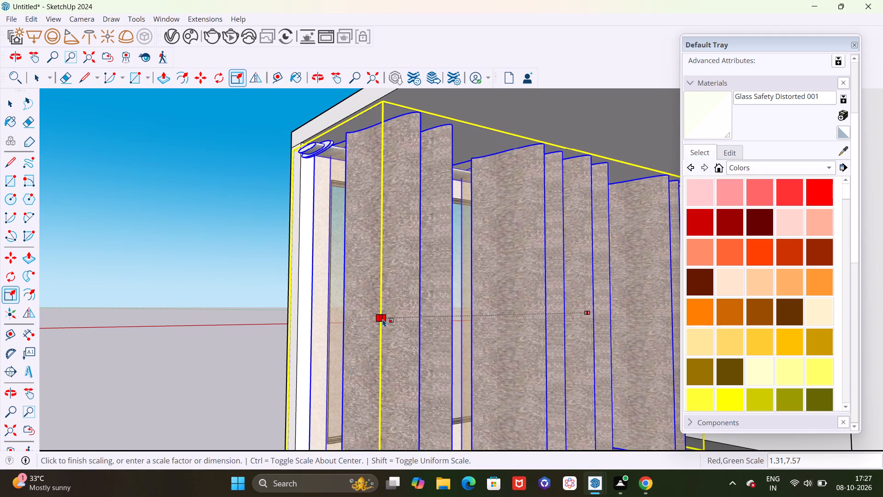
drag(383, 319, 322, 323)
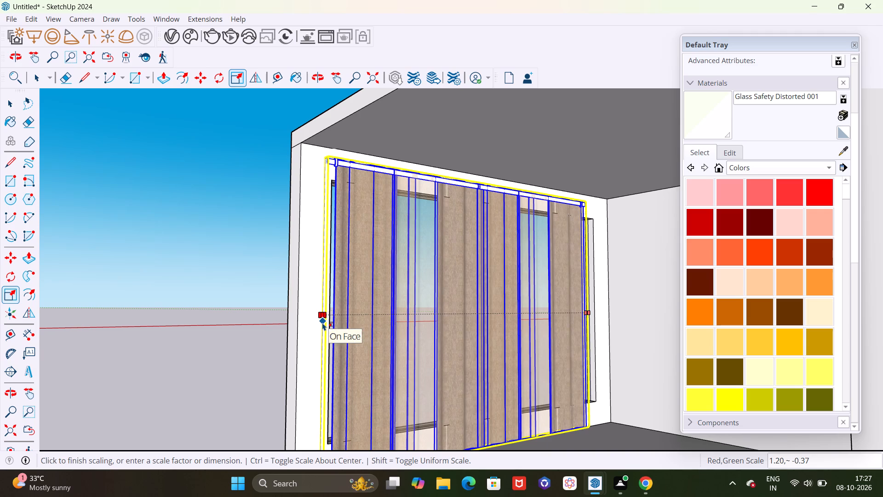
drag(322, 323, 339, 322)
Scale the curtain's depth along the green axis to about 1.47, keeping the red scale at 1.00.
scroll(372, 300, down, 5)
middle_drag(405, 318, 526, 347)
scroll(370, 355, up, 5)
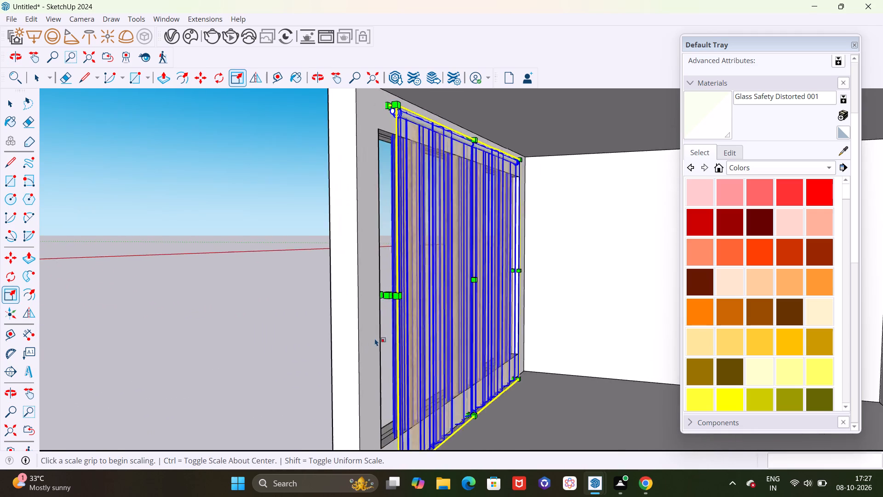
scroll(375, 338, up, 6)
drag(408, 274, 418, 277)
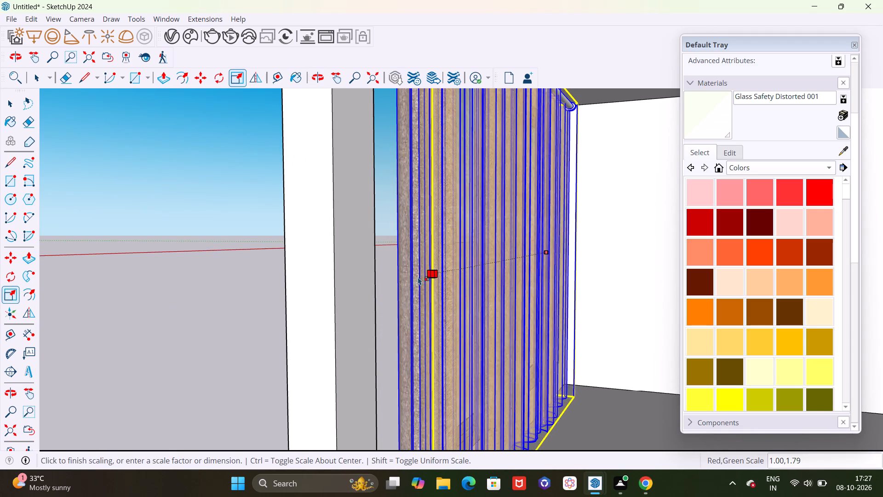
drag(418, 277, 404, 277)
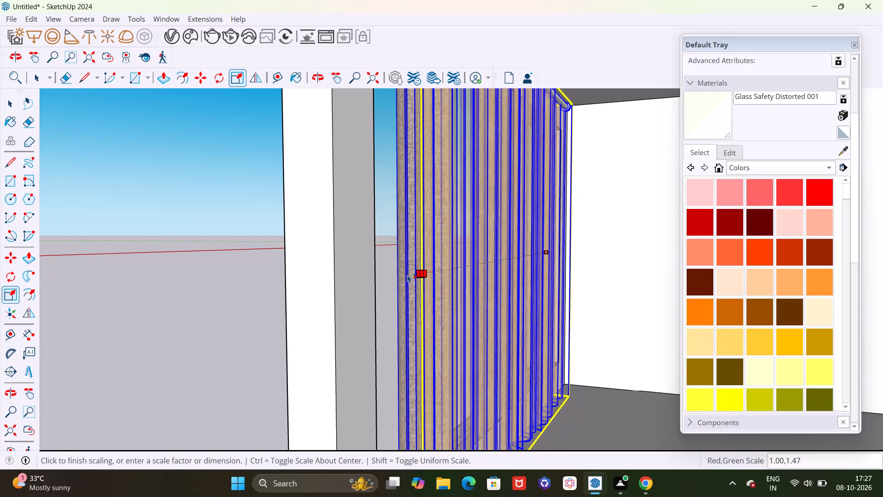
Scale the curtain's depth along the green axis to about 0.54 from its room-side edge, keeping the red scale at 1.00.
scroll(459, 247, down, 5)
middle_drag(534, 322, 530, 325)
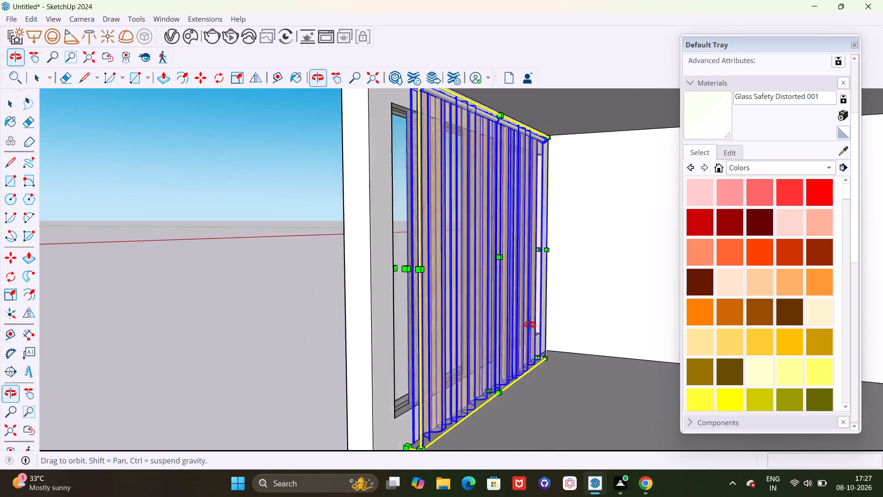
middle_drag(530, 325, 510, 335)
scroll(470, 324, down, 6)
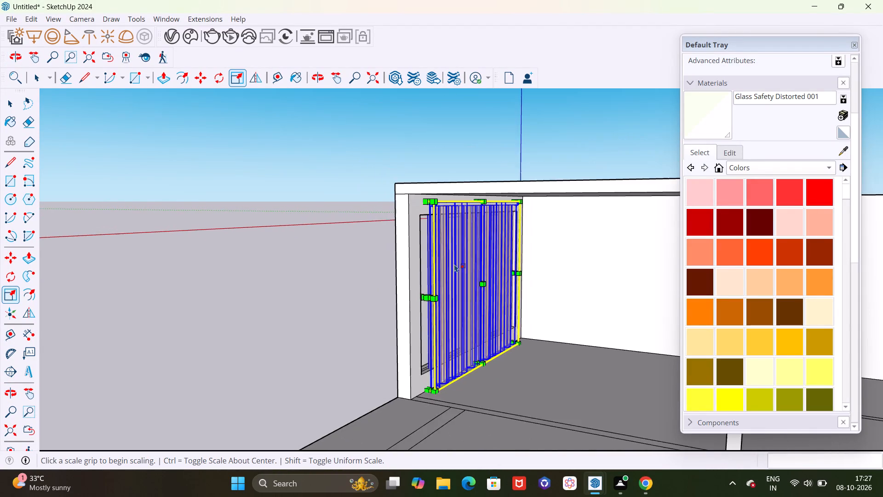
scroll(404, 203, up, 5)
scroll(447, 214, up, 5)
middle_drag(451, 257, 707, 243)
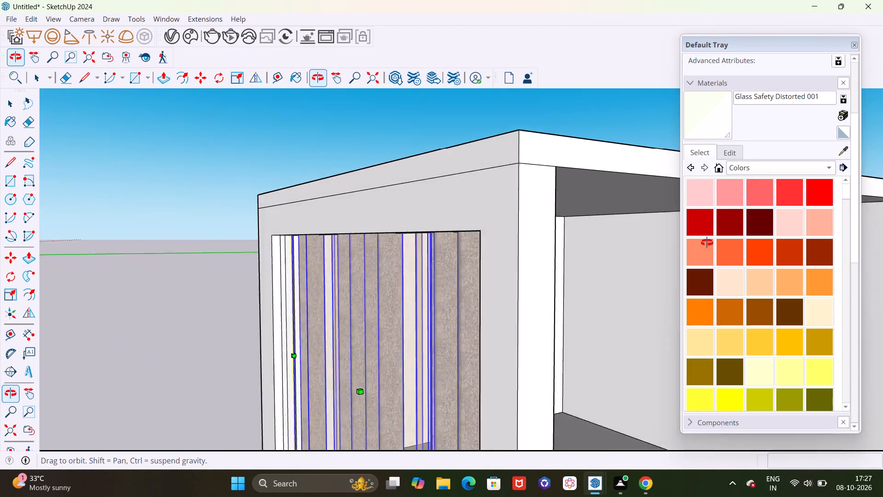
middle_drag(707, 243, 546, 253)
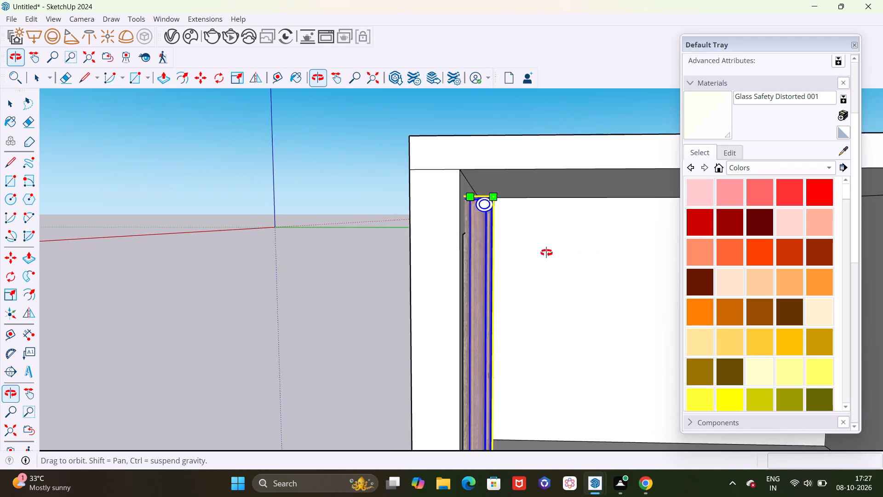
middle_drag(546, 253, 537, 253)
scroll(483, 213, up, 7)
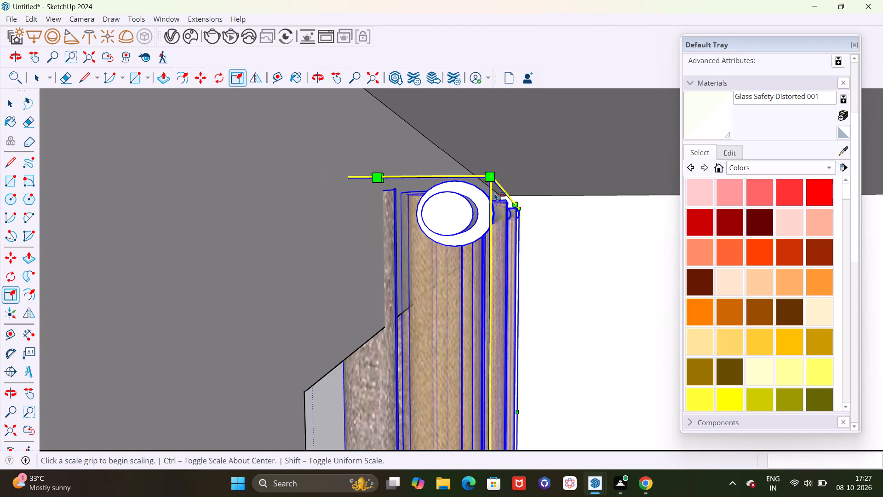
drag(493, 177, 478, 177)
scroll(496, 177, down, 8)
scroll(466, 387, up, 2)
scroll(475, 349, down, 9)
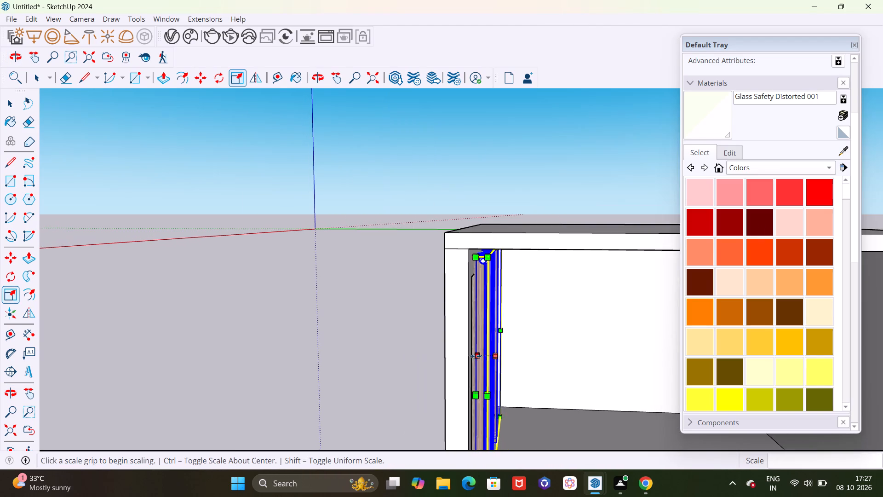
scroll(493, 423, up, 5)
scroll(477, 388, up, 4)
drag(489, 366, 486, 366)
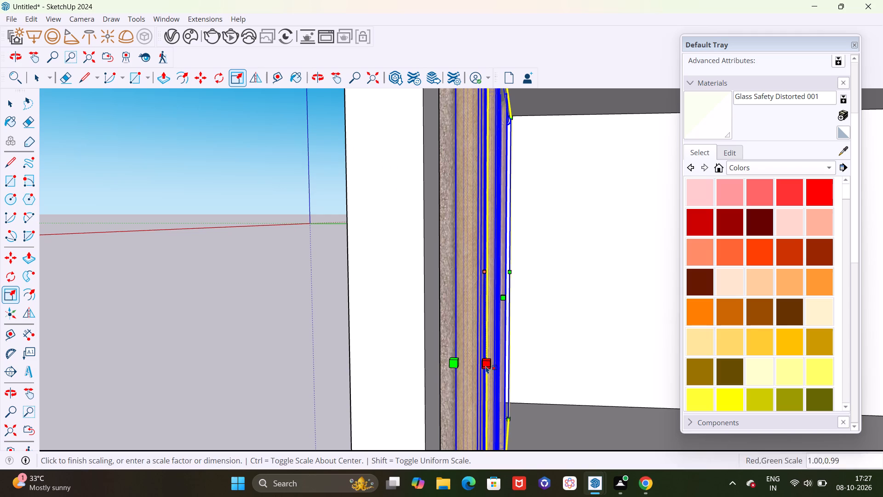
drag(486, 366, 455, 368)
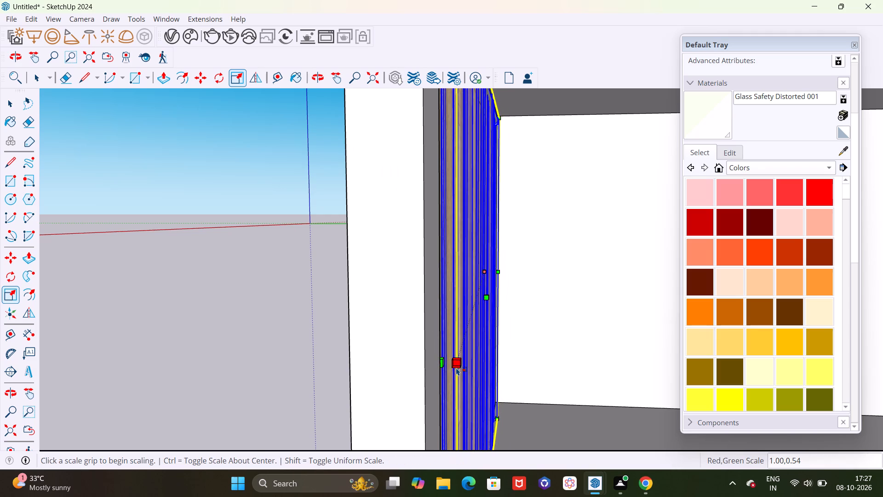
Move the curtain by its rod end about 5 3/8" along the green axis, away from the window wall into the room.
scroll(492, 373, down, 5)
scroll(476, 196, up, 14)
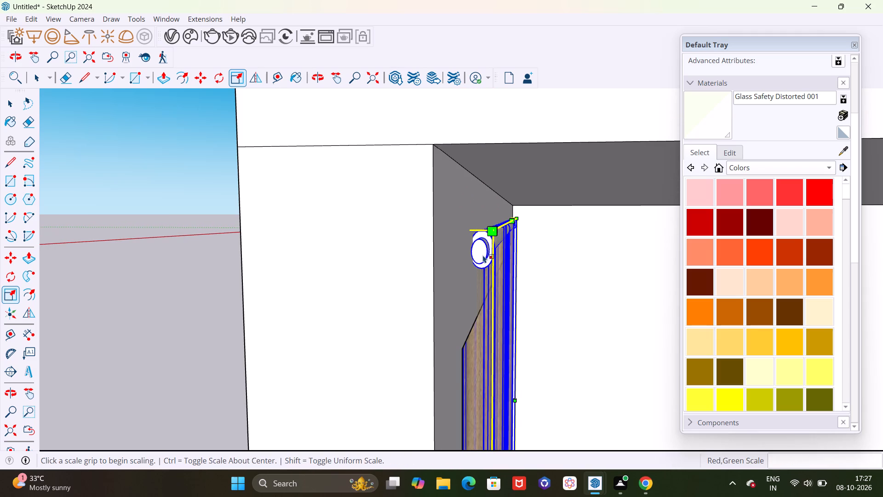
key(m)
click(480, 254)
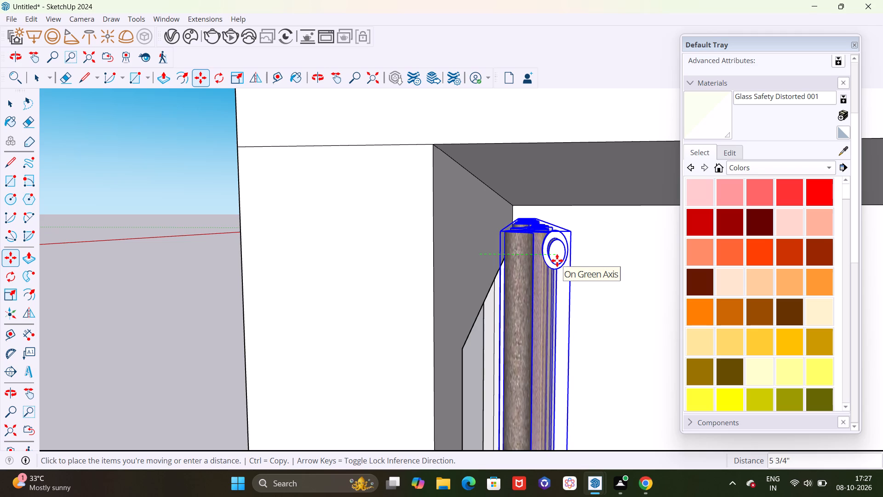
click(552, 260)
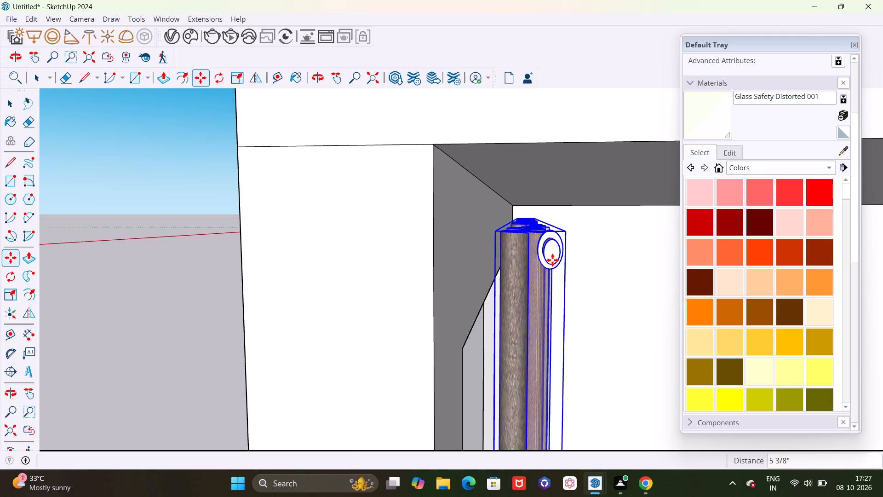
Examine the curtain's placement over the window from inside the box room, from outside and within the whole model.
scroll(550, 262, down, 5)
middle_drag(589, 316, 469, 293)
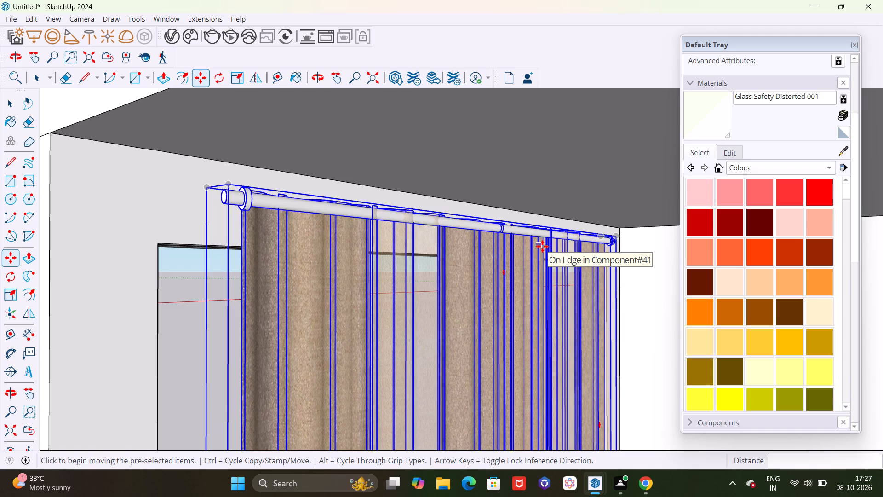
scroll(542, 246, down, 18)
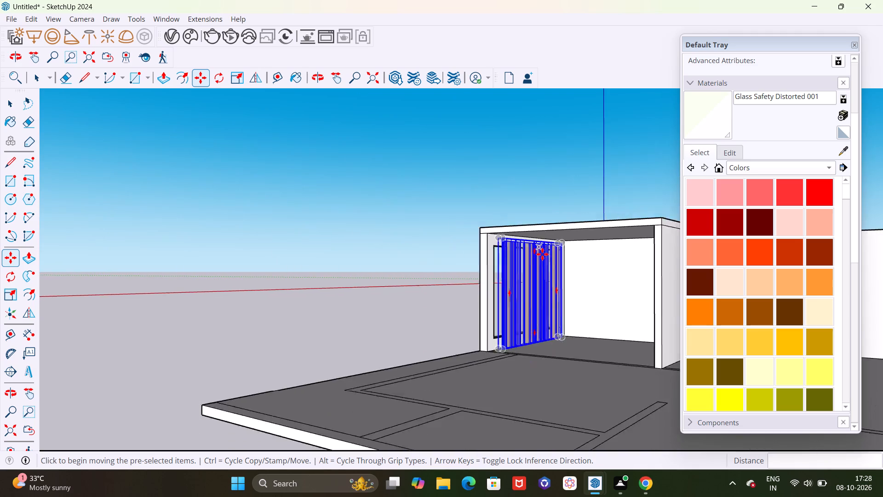
scroll(542, 254, down, 1)
scroll(532, 329, up, 13)
scroll(394, 275, down, 5)
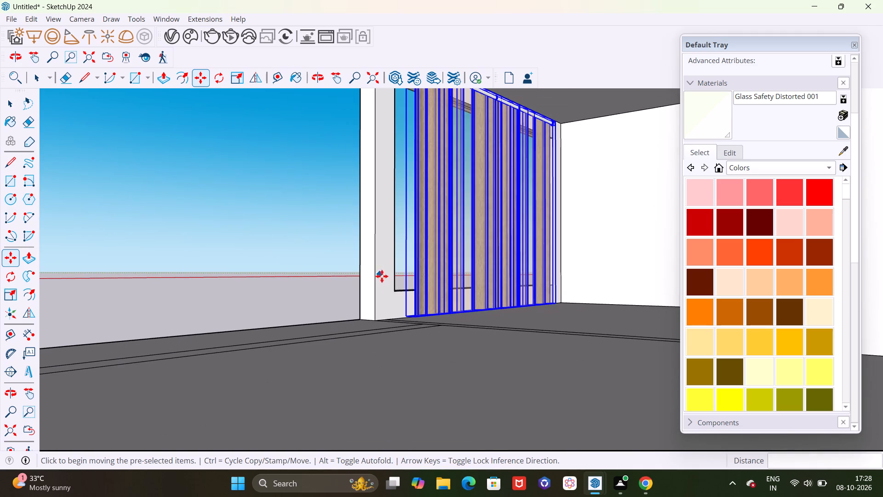
scroll(510, 217, down, 6)
middle_drag(479, 214, 550, 228)
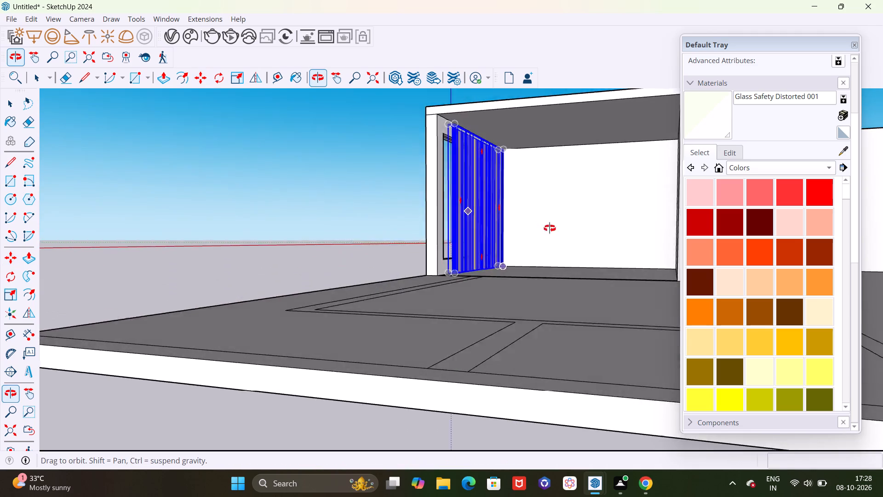
middle_drag(550, 228, 882, 248)
scroll(490, 197, up, 5)
scroll(495, 196, down, 9)
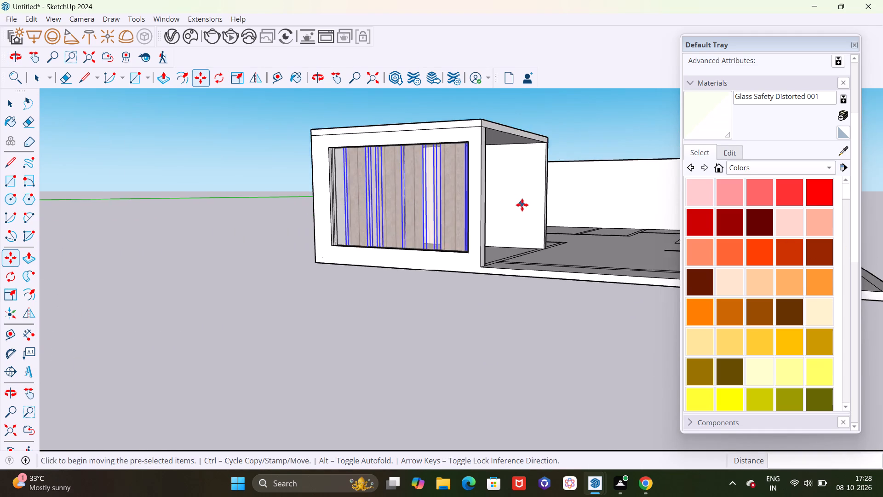
middle_drag(530, 209, 508, 217)
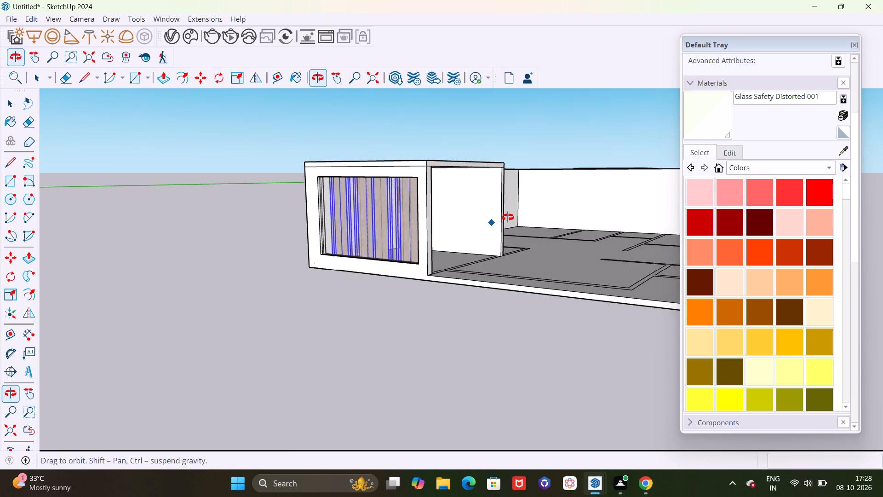
middle_drag(508, 217, 350, 237)
scroll(548, 191, down, 12)
middle_drag(561, 221, 273, 271)
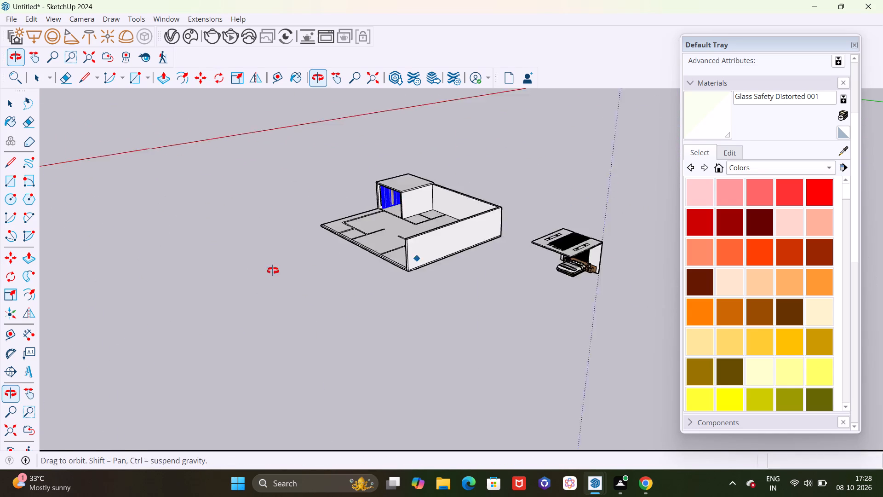
middle_drag(273, 271, 252, 271)
Inspect the curtain up close at its rod and side edges, checking its coverage of the window.
scroll(369, 195, up, 20)
scroll(400, 275, up, 1)
middle_drag(415, 271, 508, 238)
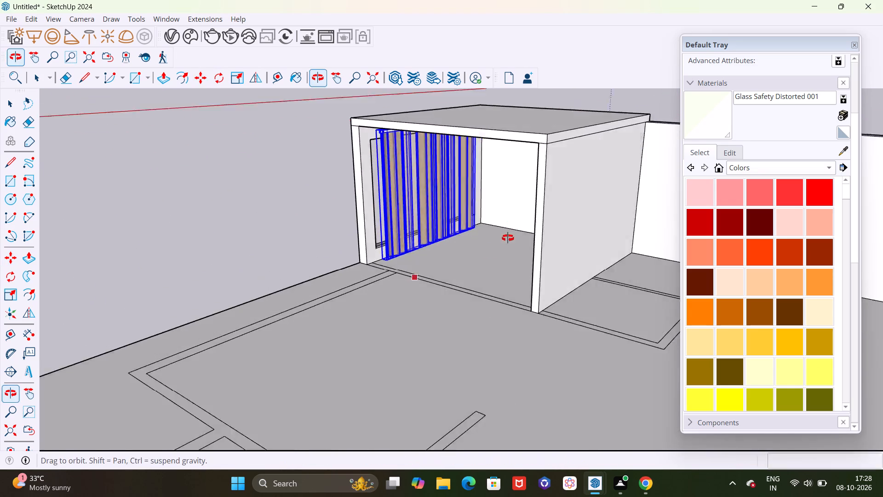
middle_drag(508, 238, 515, 228)
scroll(390, 113, up, 7)
scroll(393, 167, up, 13)
scroll(344, 162, down, 2)
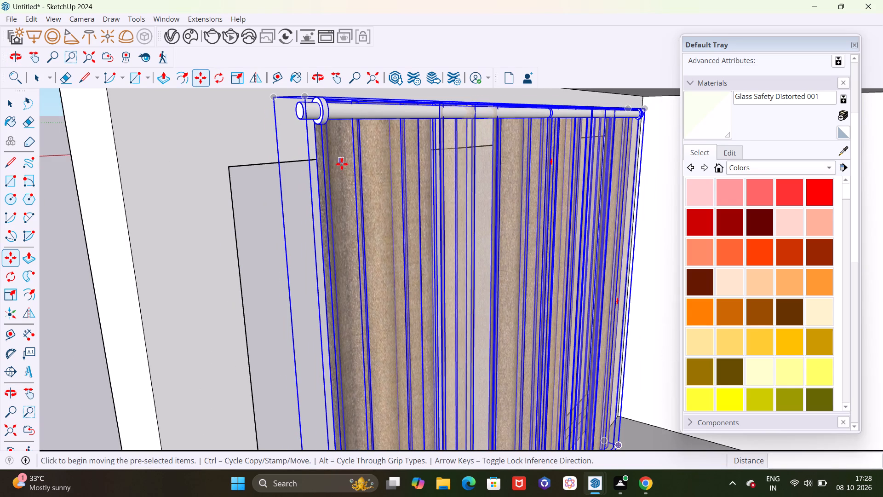
scroll(392, 173, down, 4)
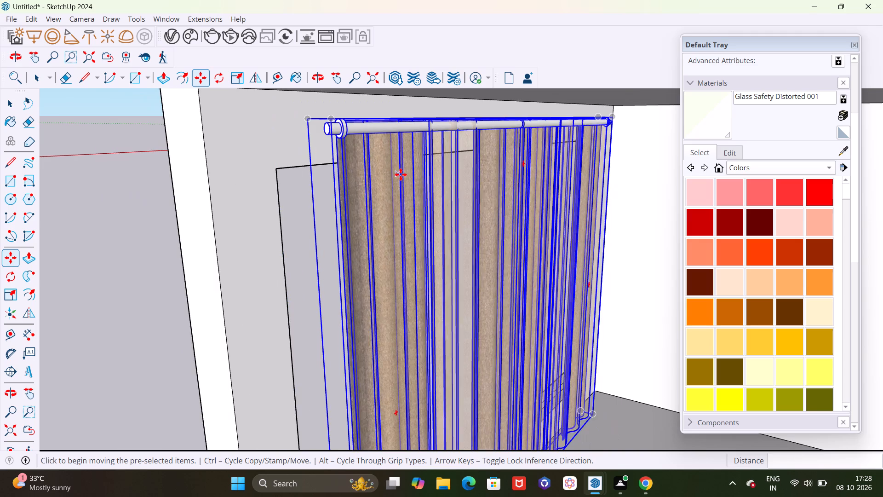
scroll(401, 174, down, 8)
middle_drag(412, 219, 371, 176)
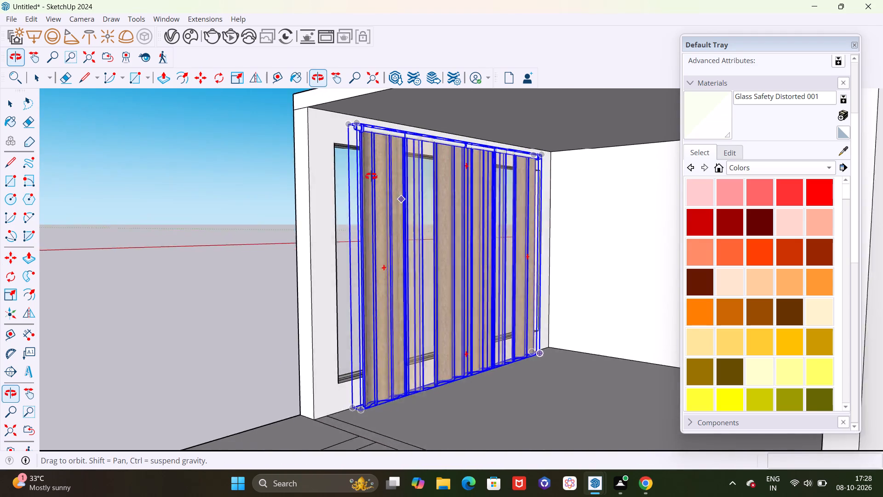
middle_drag(371, 176, 322, 177)
scroll(433, 179, up, 5)
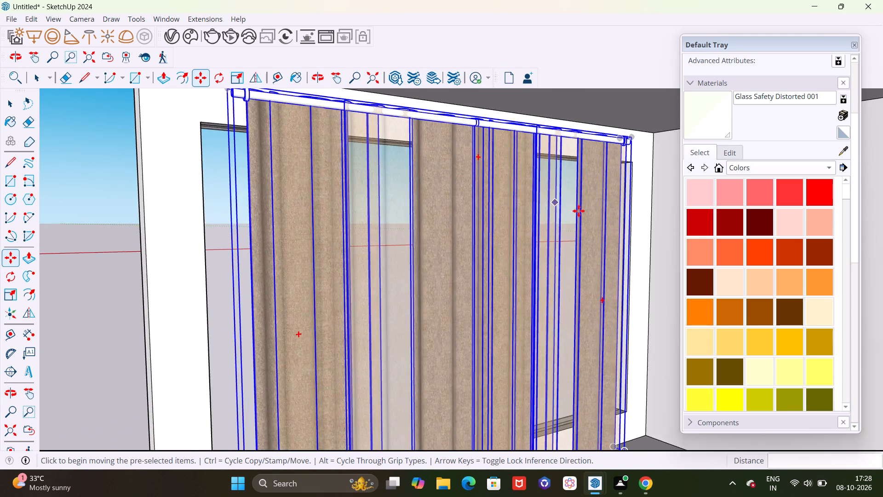
scroll(500, 207, down, 5)
middle_drag(559, 248, 582, 251)
scroll(582, 249, up, 11)
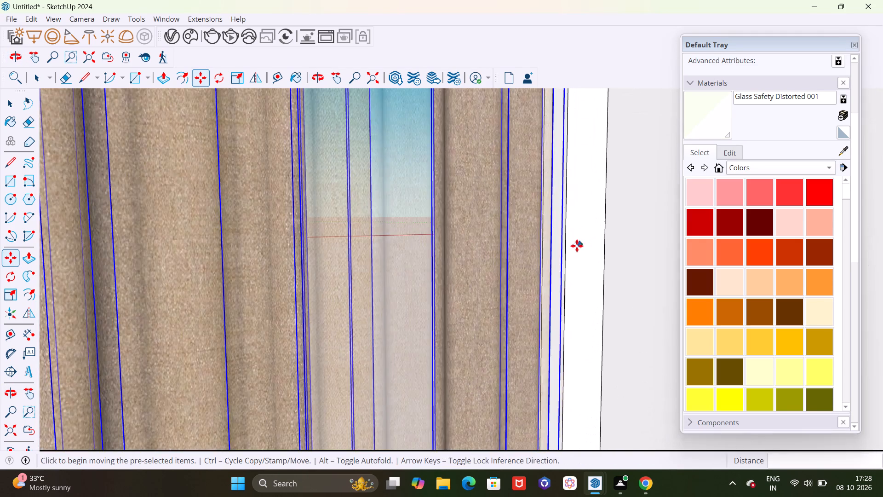
middle_drag(563, 253, 360, 294)
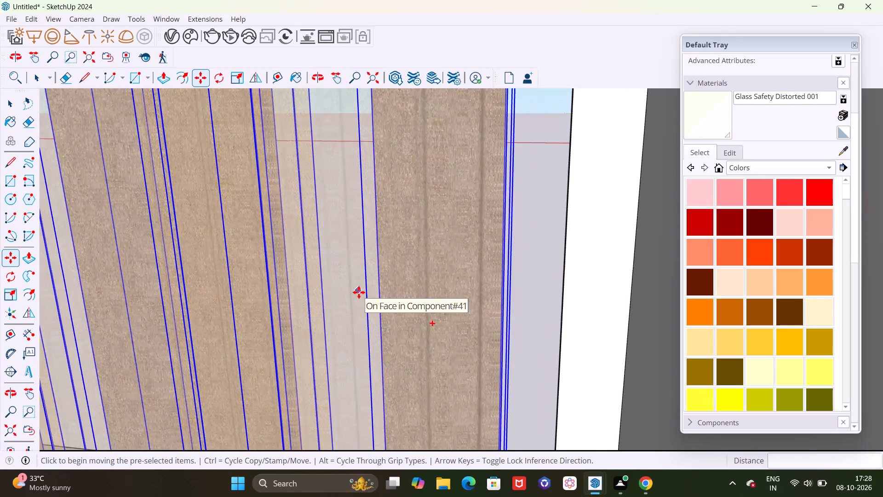
key(s)
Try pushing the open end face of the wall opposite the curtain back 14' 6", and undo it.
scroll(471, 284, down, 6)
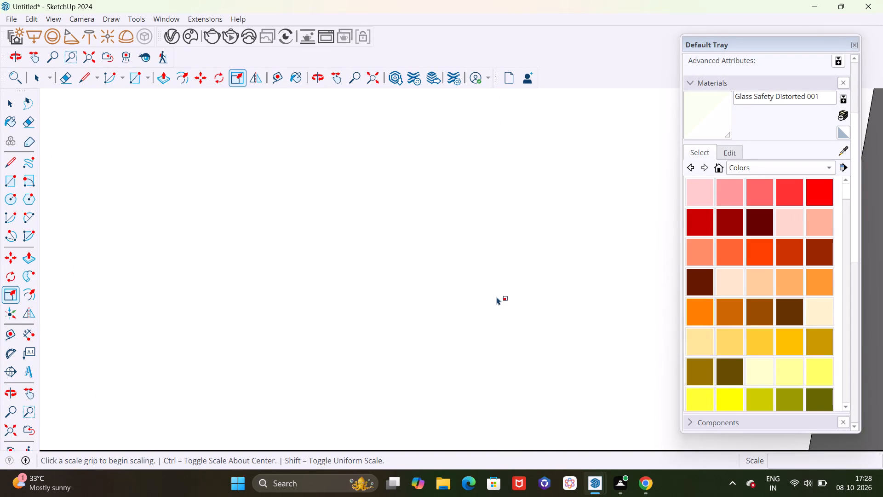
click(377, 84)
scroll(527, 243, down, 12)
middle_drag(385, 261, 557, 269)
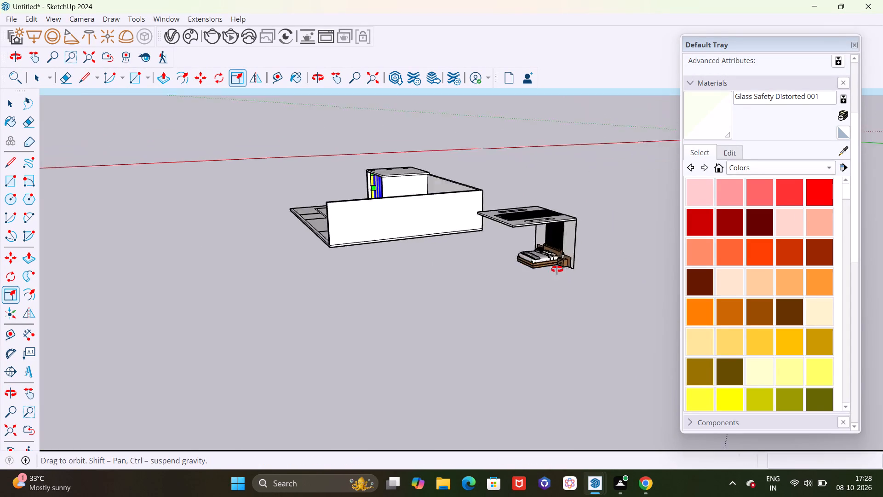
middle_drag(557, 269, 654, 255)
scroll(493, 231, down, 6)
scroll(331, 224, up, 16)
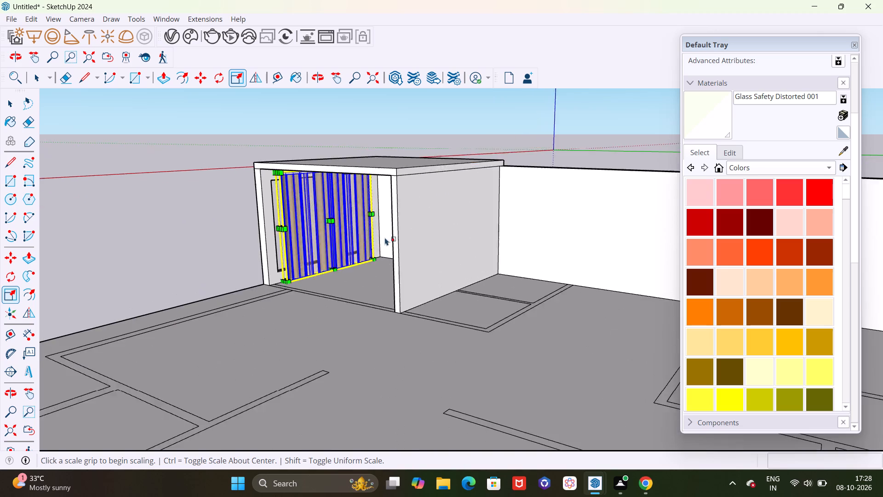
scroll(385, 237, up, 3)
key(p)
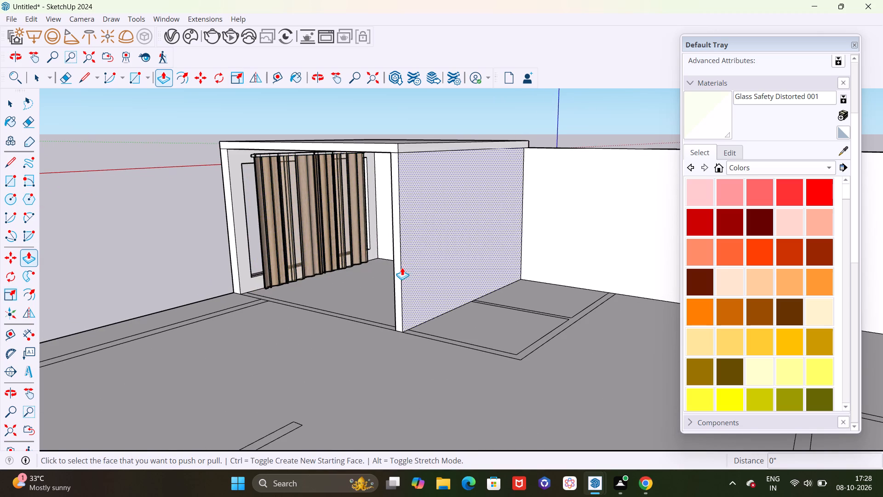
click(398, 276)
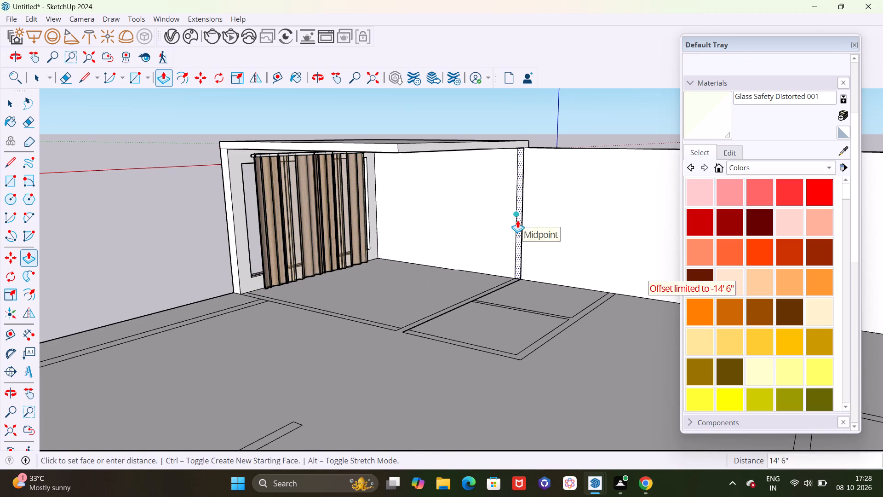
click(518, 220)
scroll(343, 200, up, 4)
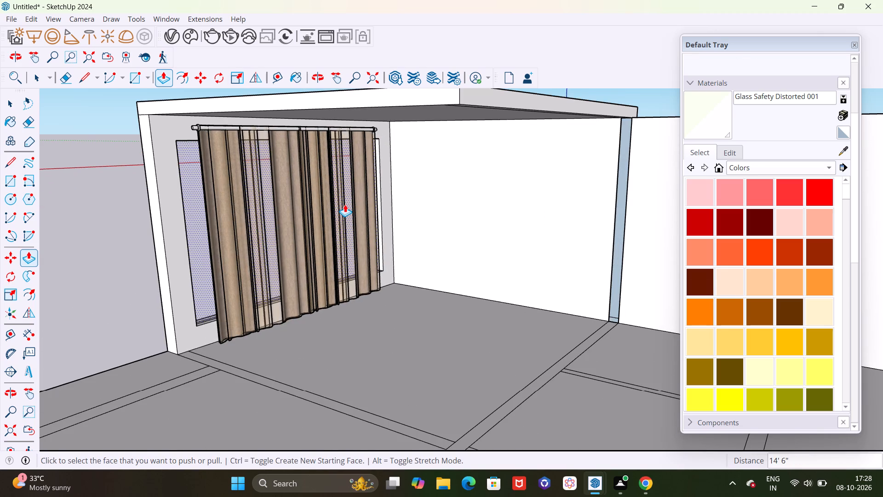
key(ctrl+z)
Push the open end face of the wall opposite the curtain back about 10' 4 5/8", shortening that wall.
scroll(350, 208, down, 3)
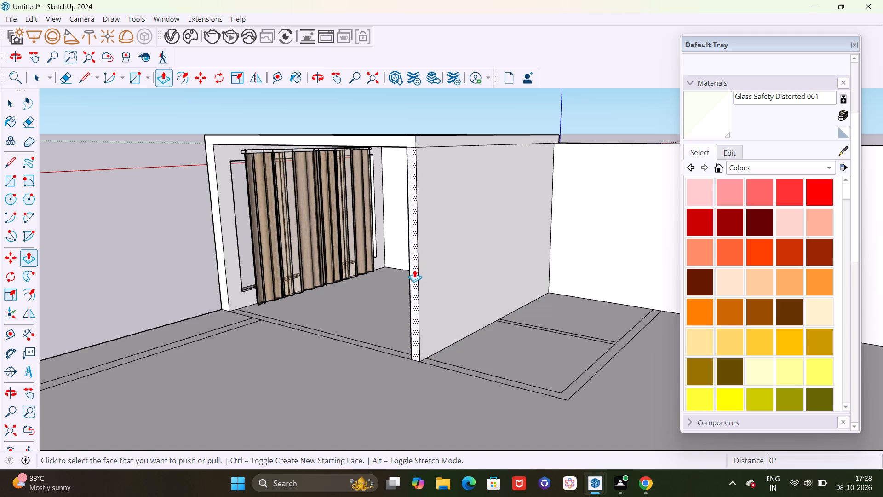
click(418, 273)
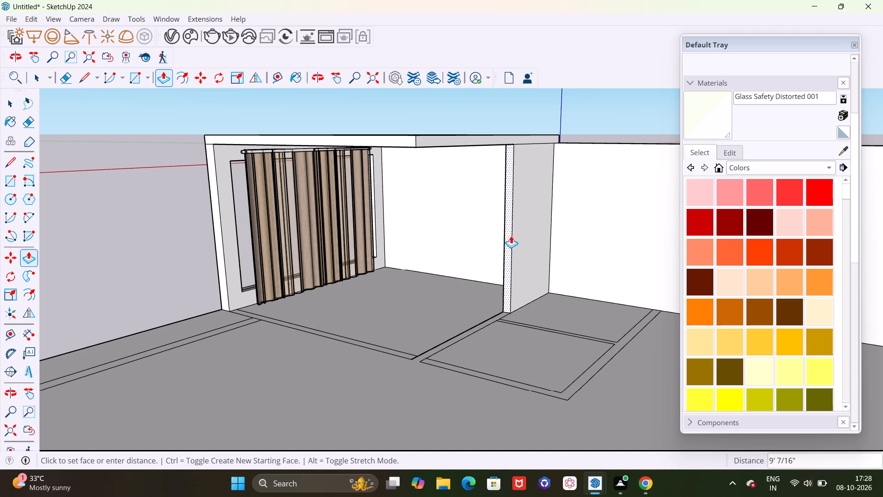
click(520, 230)
Scale the curtain from its side edge toward the room corner, to about 1.15 along red and -0.36 along green.
scroll(354, 171, up, 9)
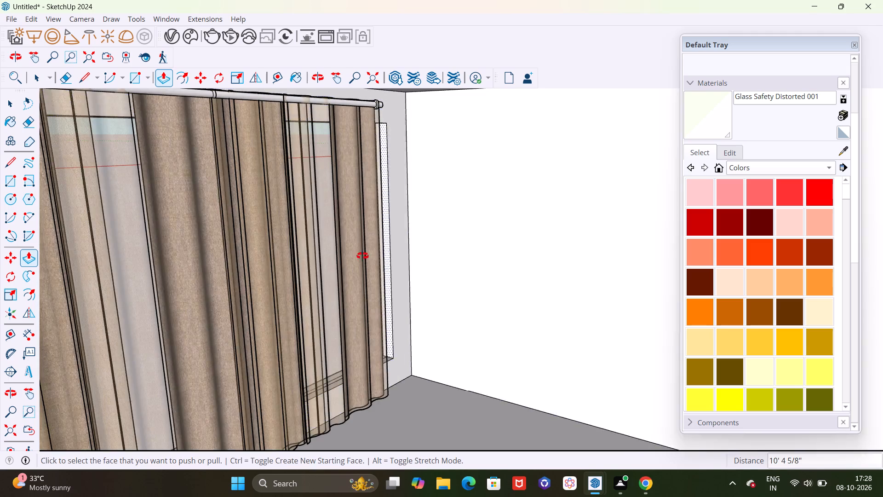
middle_drag(368, 255, 251, 253)
scroll(331, 189, up, 5)
scroll(452, 228, down, 16)
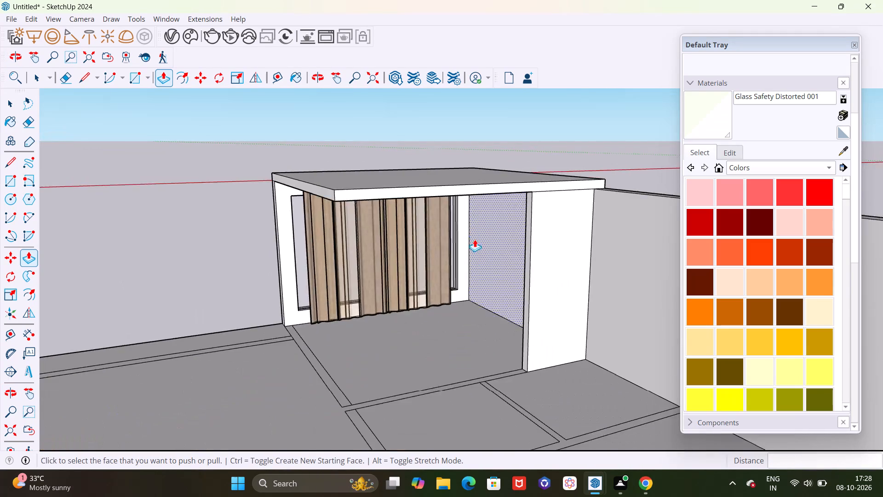
scroll(475, 239, down, 2)
middle_drag(475, 284, 407, 282)
scroll(416, 234, up, 16)
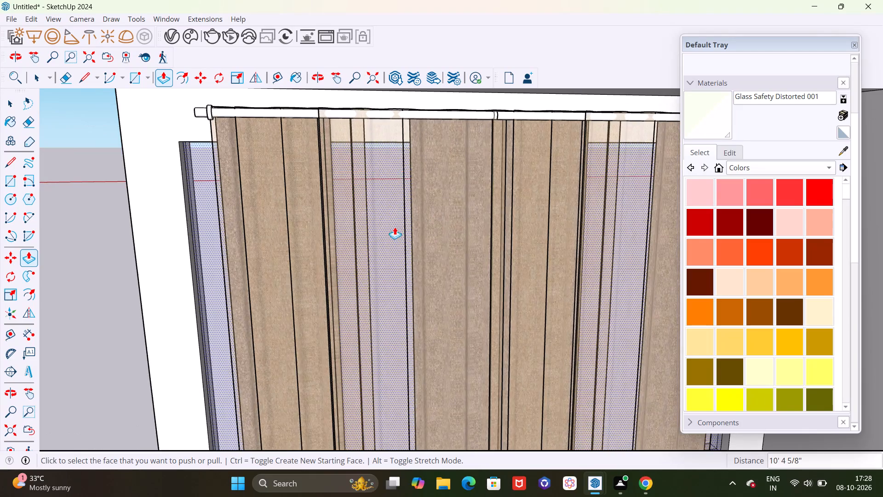
scroll(237, 182, down, 5)
scroll(362, 275, down, 2)
middle_drag(366, 289, 339, 274)
scroll(380, 263, up, 4)
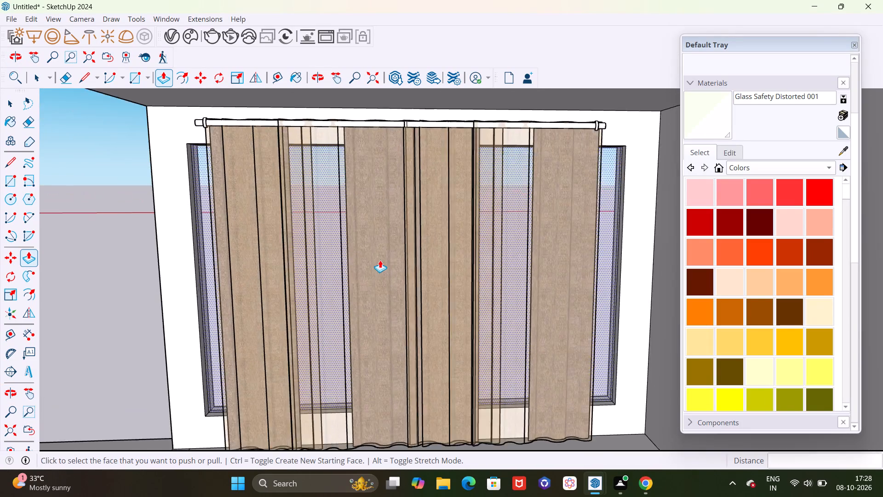
scroll(380, 274, down, 3)
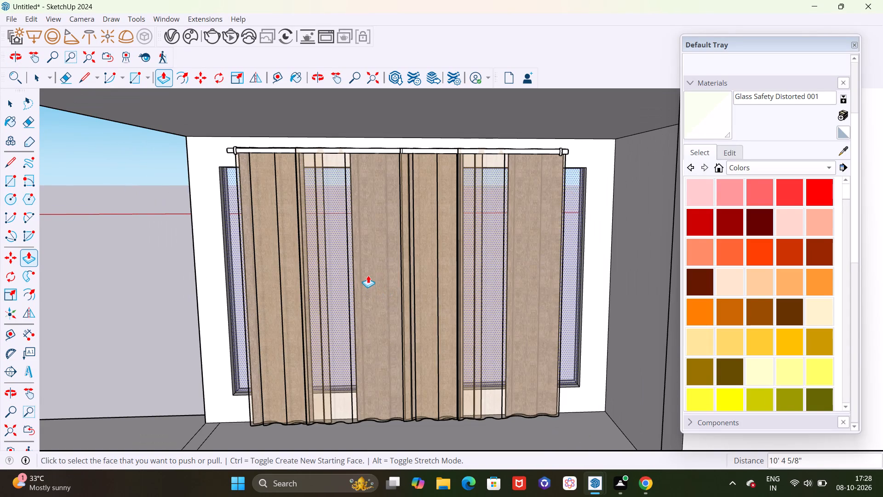
key(s)
key(s)
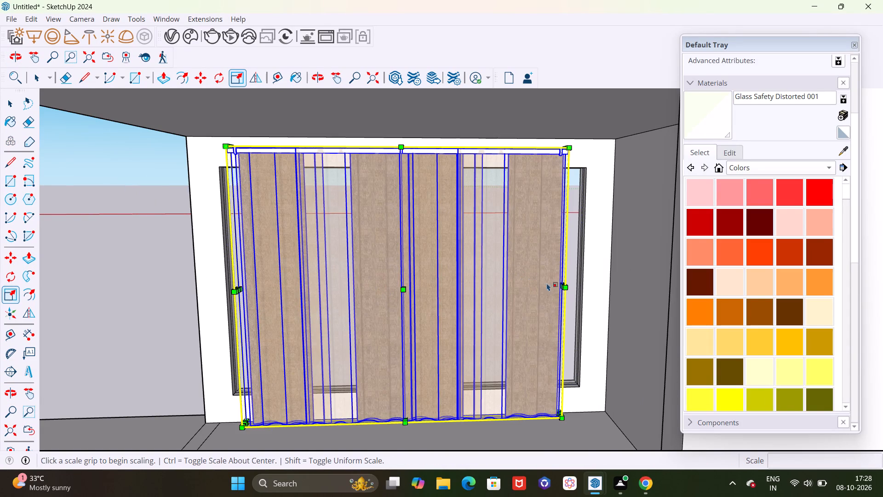
drag(564, 288, 582, 289)
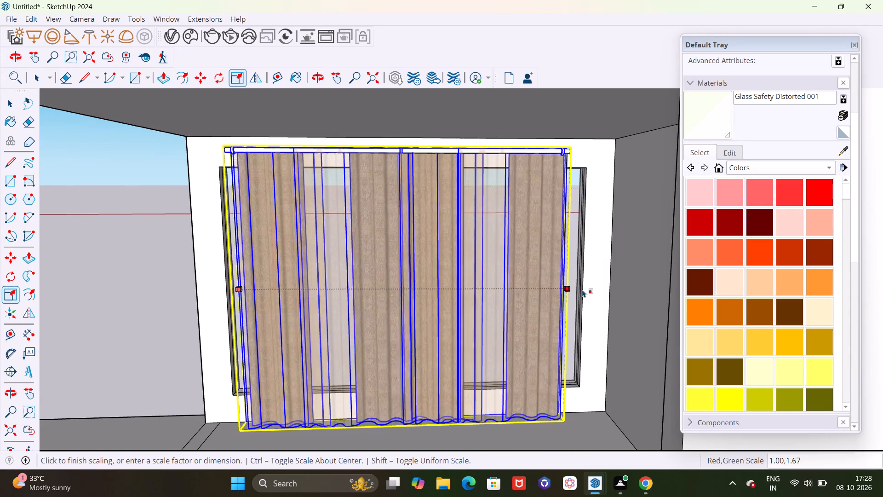
drag(582, 289, 599, 290)
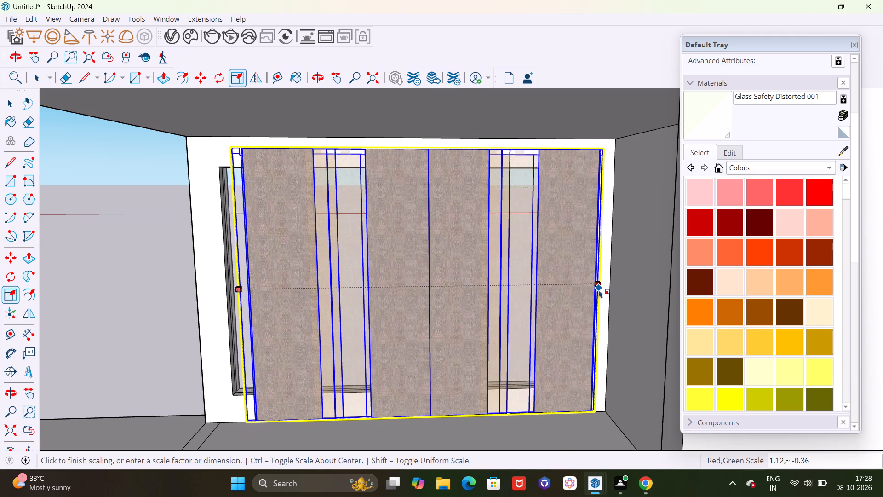
drag(599, 290, 605, 291)
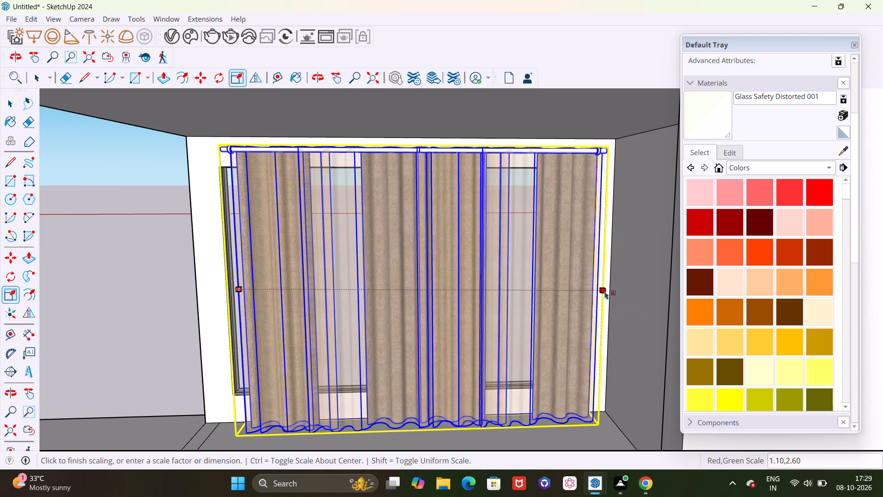
drag(605, 291, 608, 291)
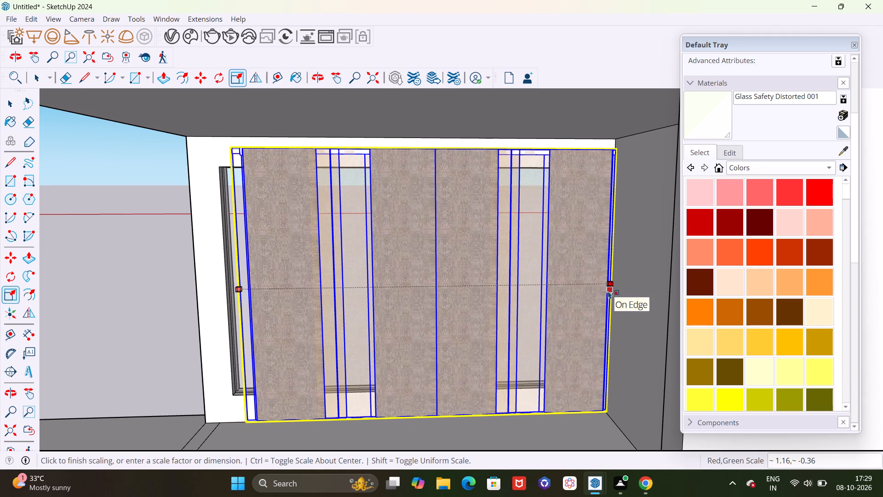
drag(608, 291, 605, 291)
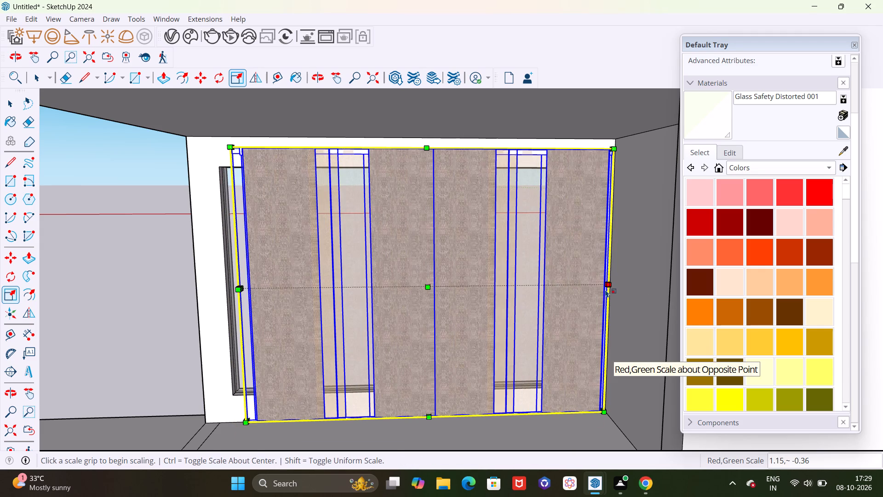
Scale the curtain's depth into the room to about 4.5 along the green axis, keeping the red scale at 1.00.
scroll(609, 287, down, 5)
middle_drag(473, 336, 874, 295)
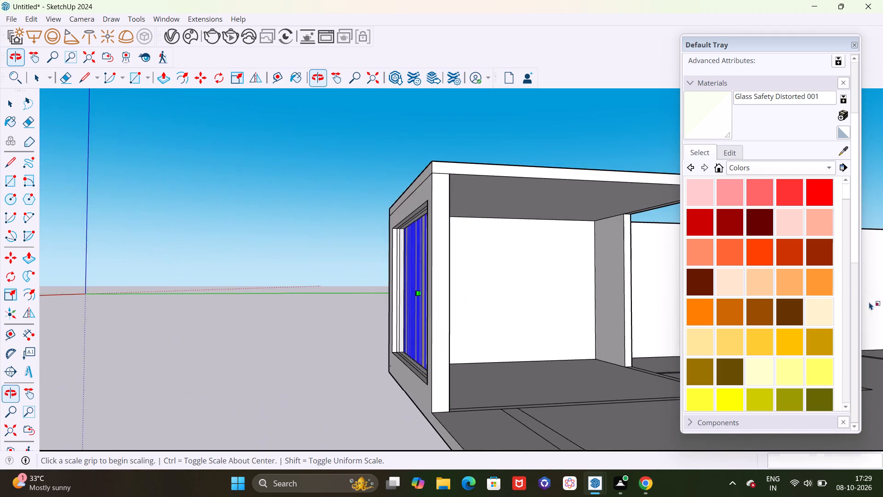
scroll(485, 381, up, 5)
middle_drag(485, 360, 398, 422)
scroll(566, 358, down, 6)
middle_drag(513, 386, 314, 305)
scroll(359, 242, up, 5)
middle_drag(383, 241, 578, 279)
scroll(515, 266, up, 5)
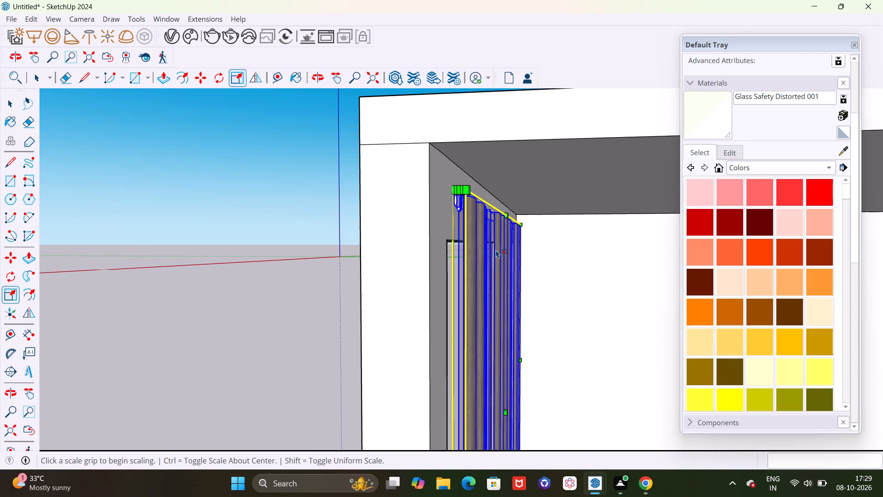
scroll(476, 235, up, 4)
scroll(476, 170, down, 4)
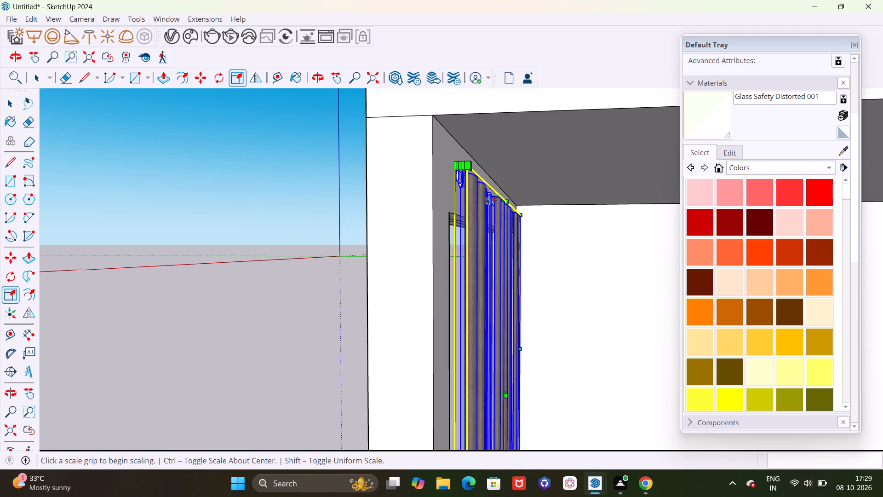
scroll(486, 194, down, 8)
scroll(478, 383, up, 9)
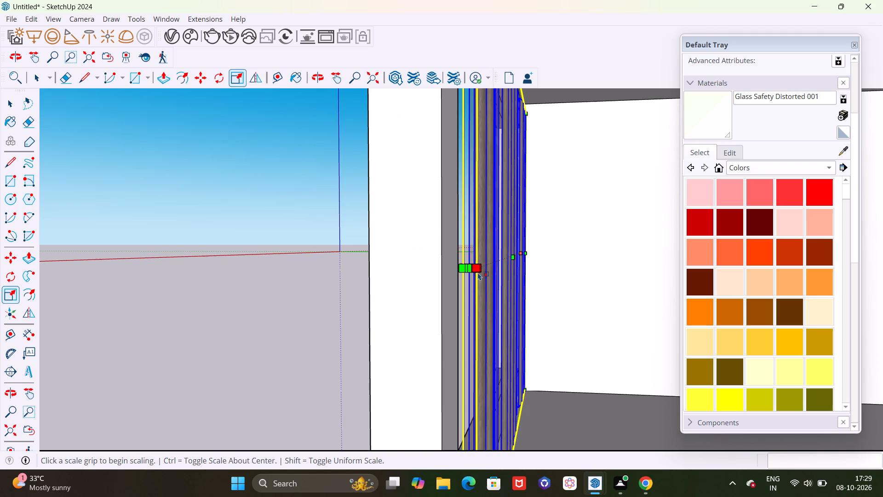
drag(478, 271, 492, 271)
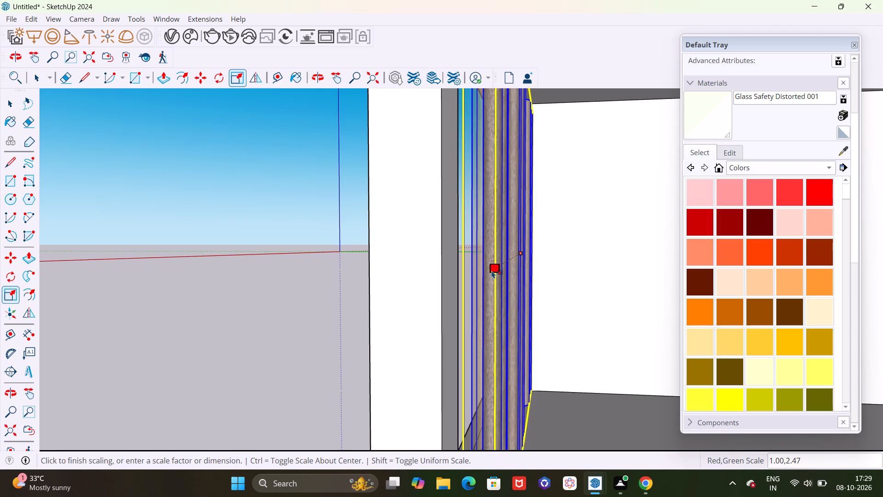
drag(492, 271, 517, 271)
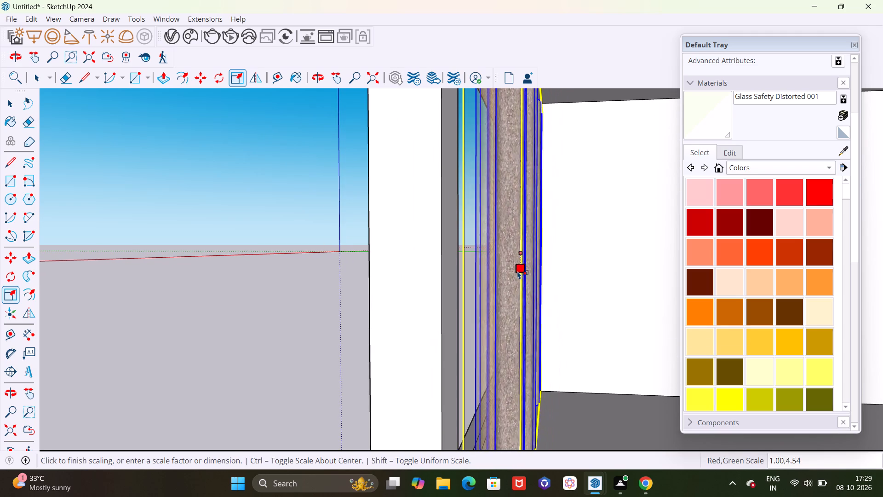
drag(517, 271, 516, 271)
Examine the deepened curtain at its rod end, along its folds, and through the window from outside.
scroll(533, 275, down, 9)
middle_drag(547, 270, 547, 290)
scroll(516, 210, up, 4)
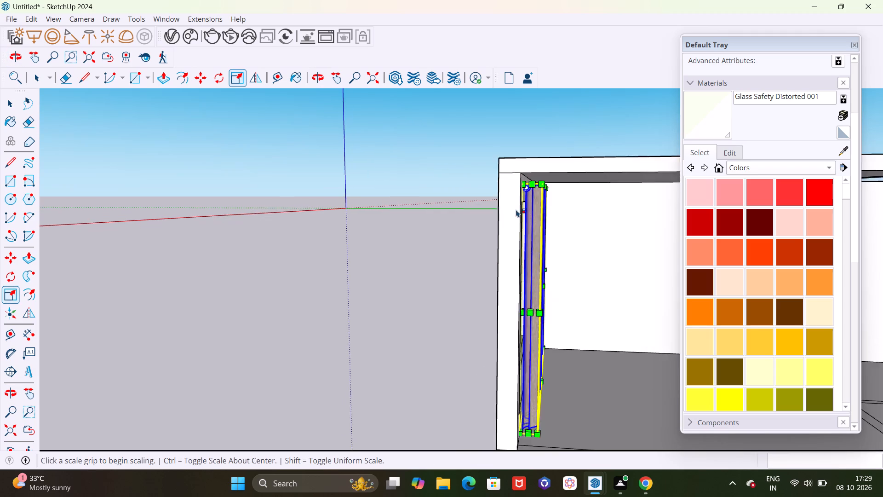
scroll(516, 209, up, 12)
scroll(613, 198, up, 4)
scroll(615, 218, down, 4)
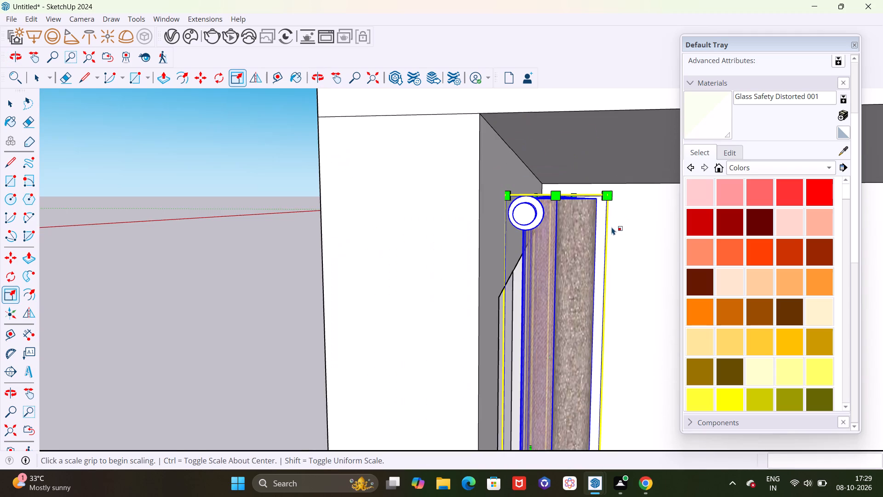
middle_drag(608, 231, 538, 224)
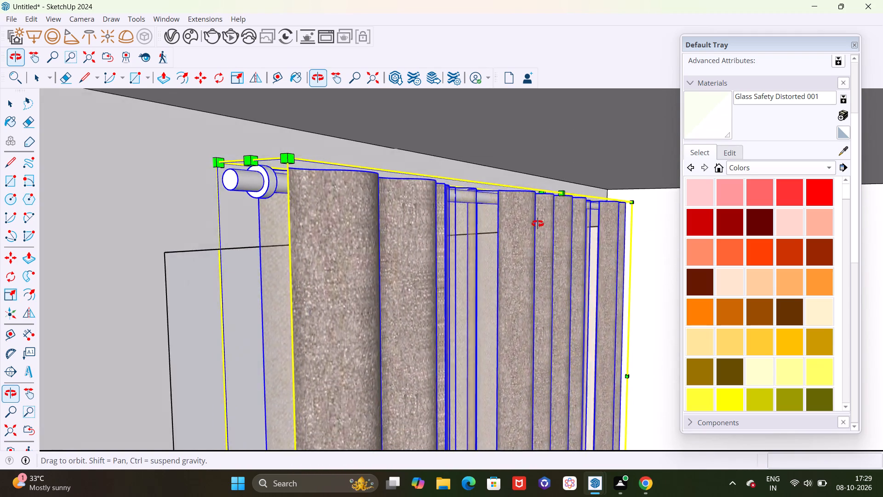
middle_drag(538, 224, 599, 215)
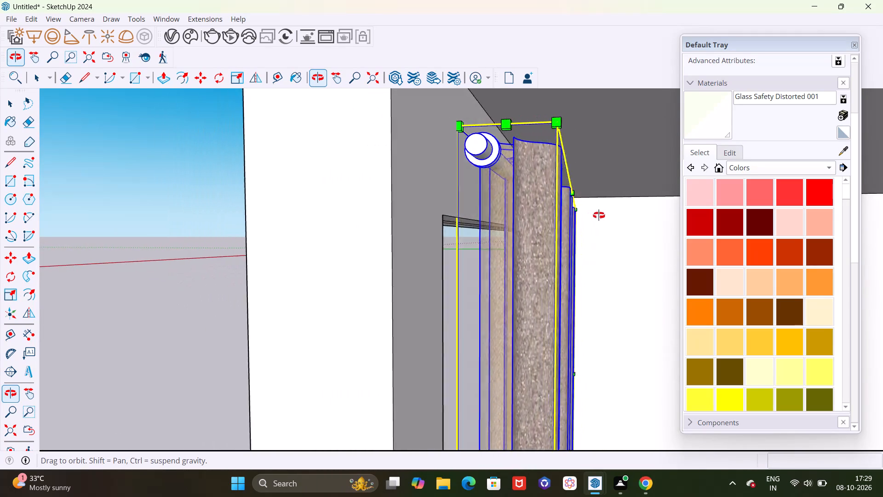
middle_drag(599, 215, 711, 202)
scroll(454, 214, down, 3)
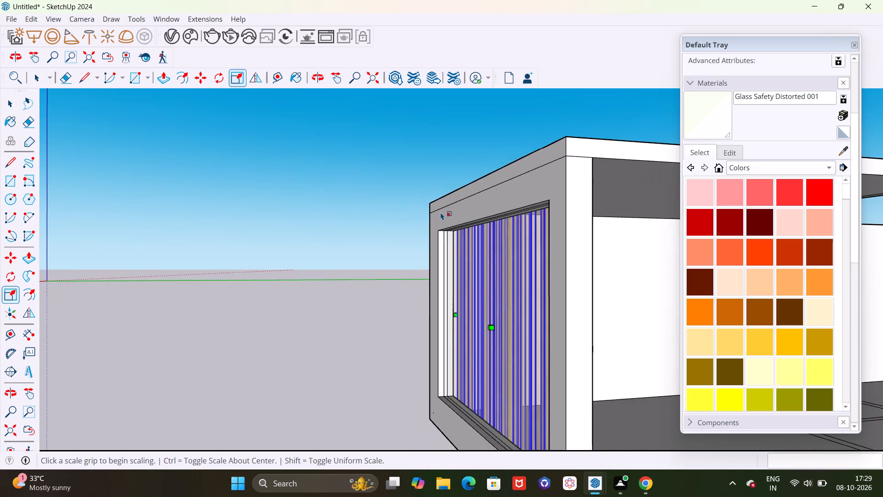
scroll(441, 212, down, 9)
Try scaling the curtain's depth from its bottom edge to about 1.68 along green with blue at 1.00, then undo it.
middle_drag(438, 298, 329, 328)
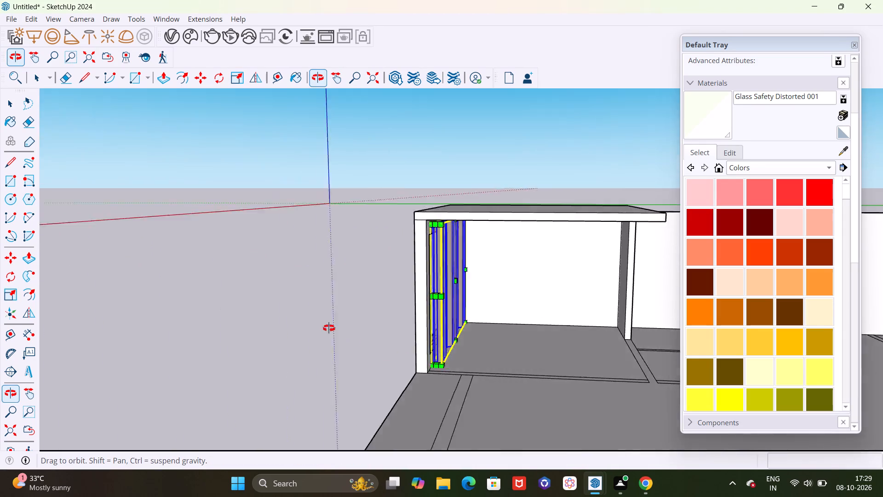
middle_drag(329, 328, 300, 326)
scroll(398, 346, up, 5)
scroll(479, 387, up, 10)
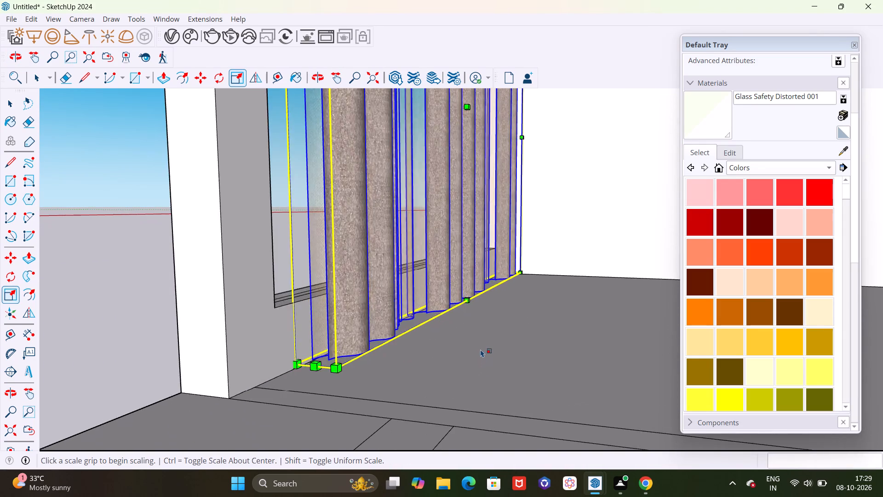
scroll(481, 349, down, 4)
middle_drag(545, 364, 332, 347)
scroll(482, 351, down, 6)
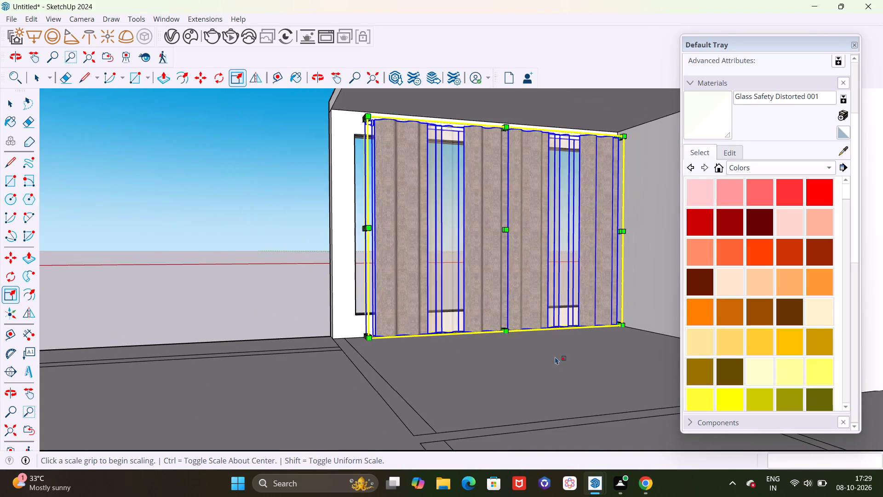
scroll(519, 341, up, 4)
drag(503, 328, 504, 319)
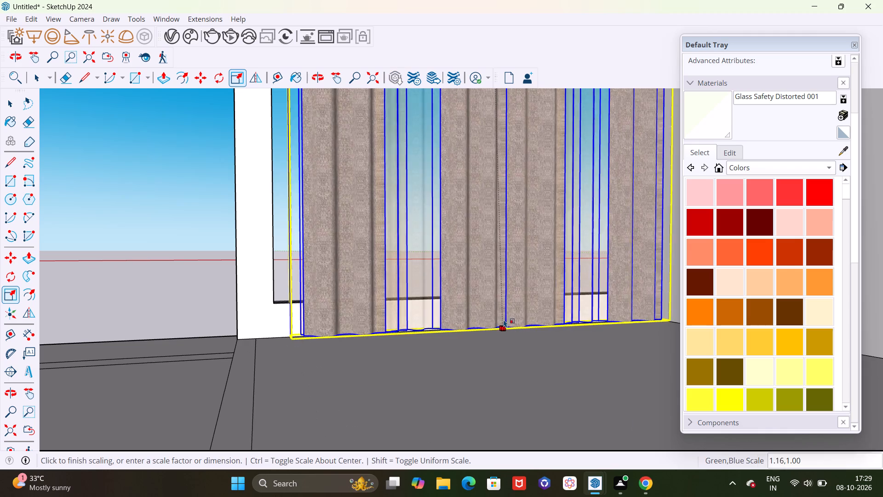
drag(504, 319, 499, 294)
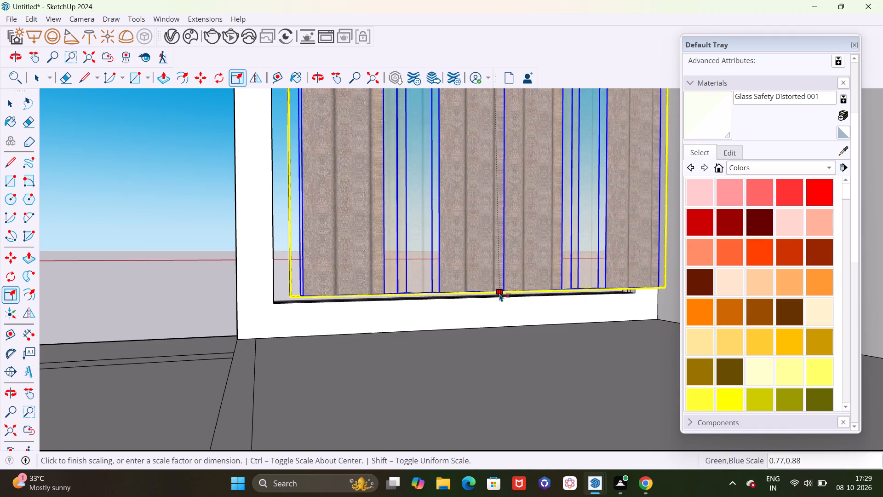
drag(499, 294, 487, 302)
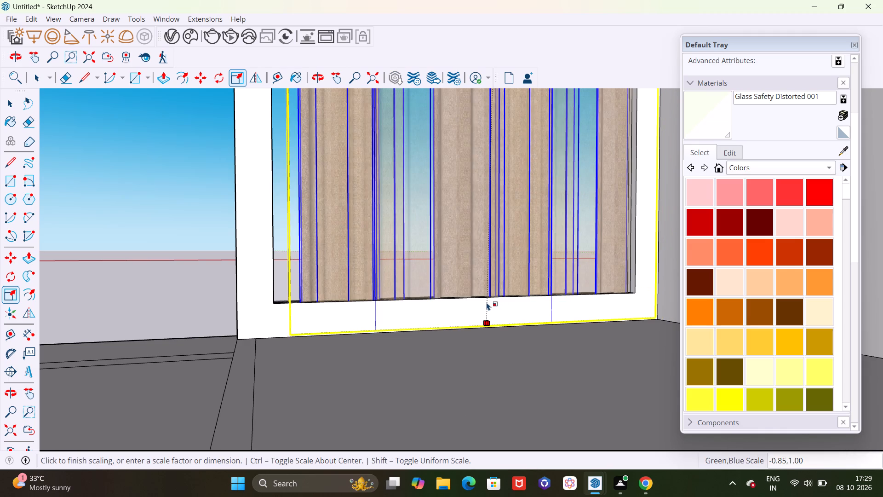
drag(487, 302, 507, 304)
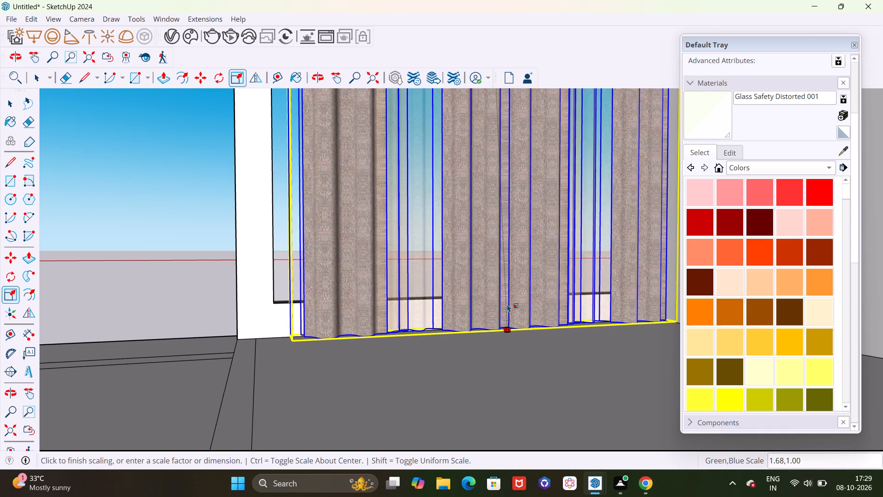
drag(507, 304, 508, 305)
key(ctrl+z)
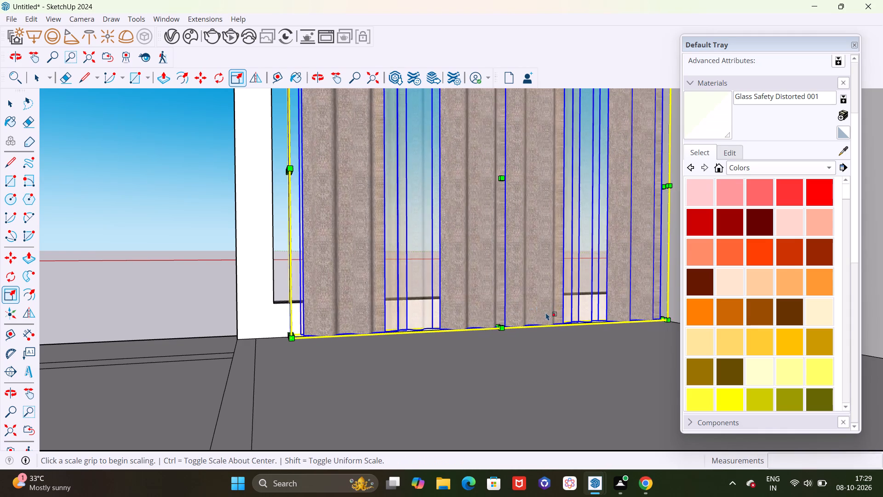
Scale the curtain's depth down slightly toward the window wall from its bottom edge, keeping the blue scale at 1.00.
scroll(546, 318, down, 5)
middle_drag(464, 379, 694, 387)
scroll(438, 406, up, 10)
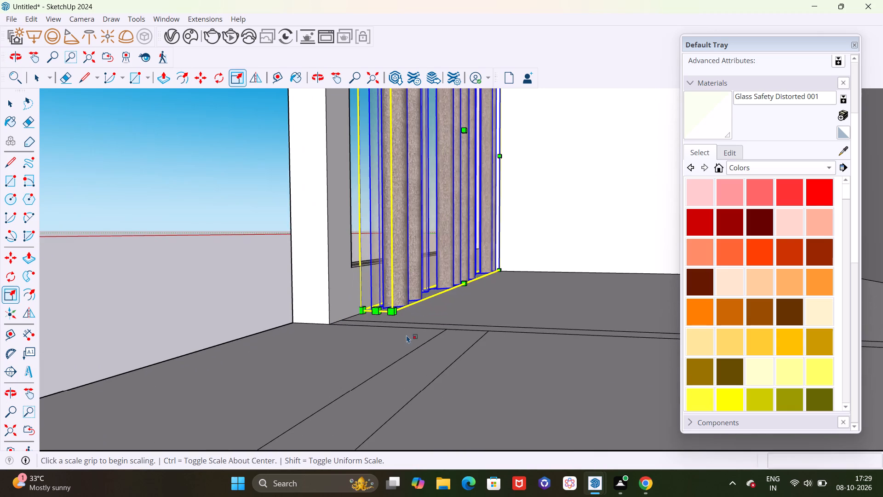
drag(468, 286, 469, 277)
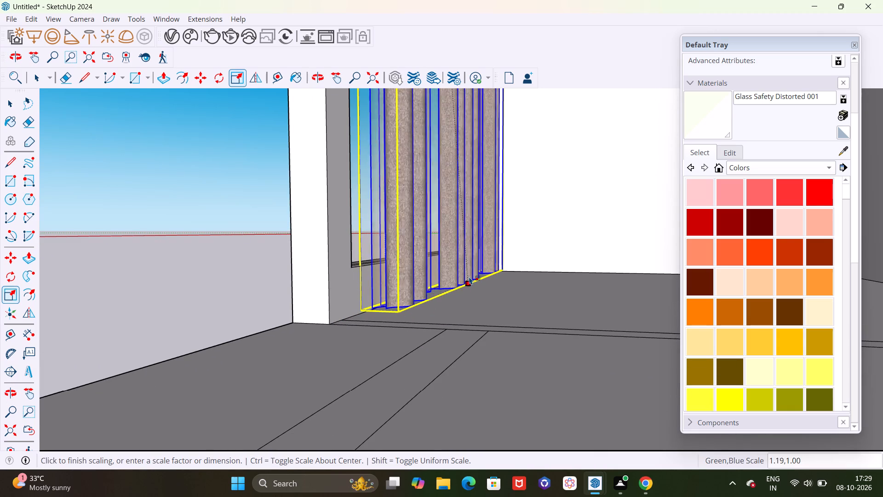
drag(469, 277, 463, 255)
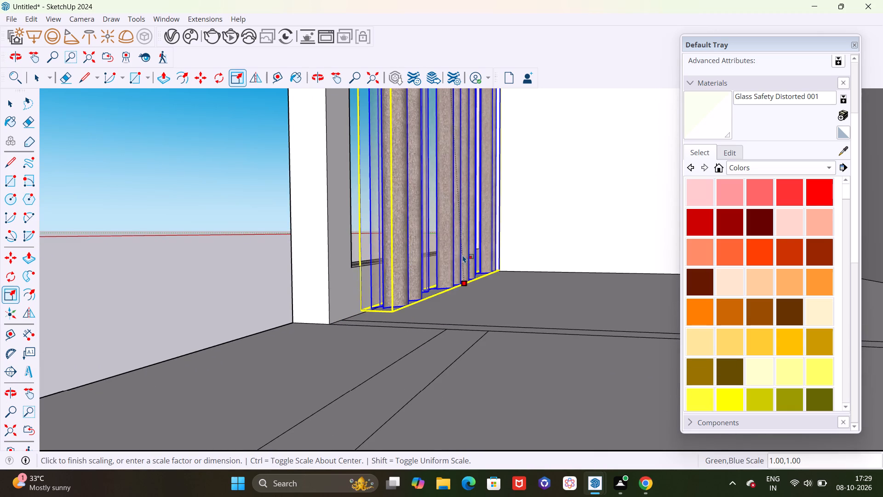
drag(463, 255, 461, 252)
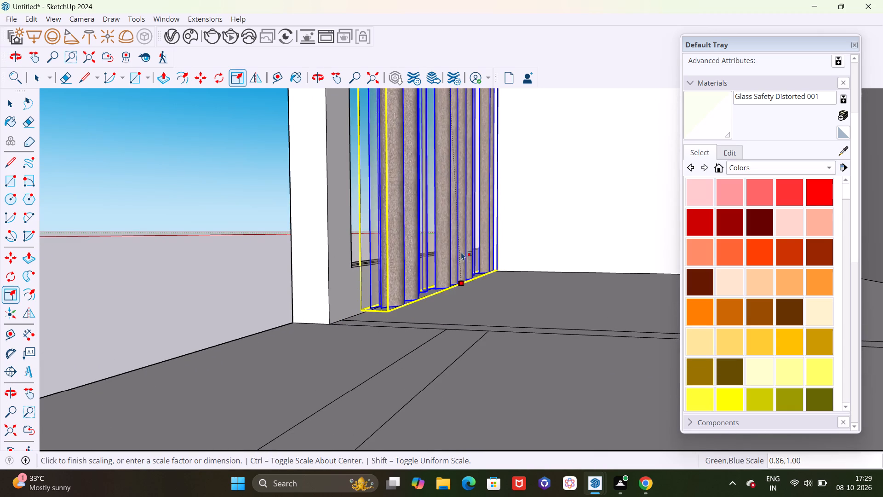
drag(461, 252, 458, 253)
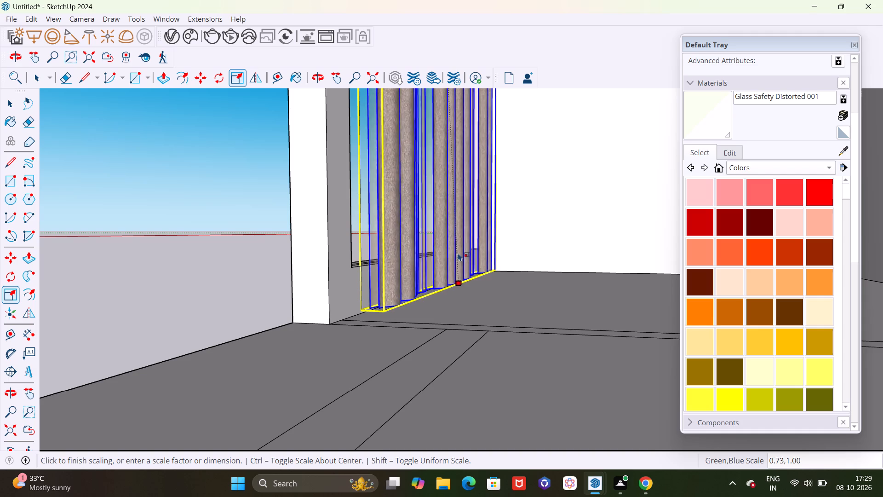
drag(458, 253, 460, 255)
Examine the curtain's hem and folds, its position against the window from outside, and its coverage from inside the room.
scroll(461, 276, up, 2)
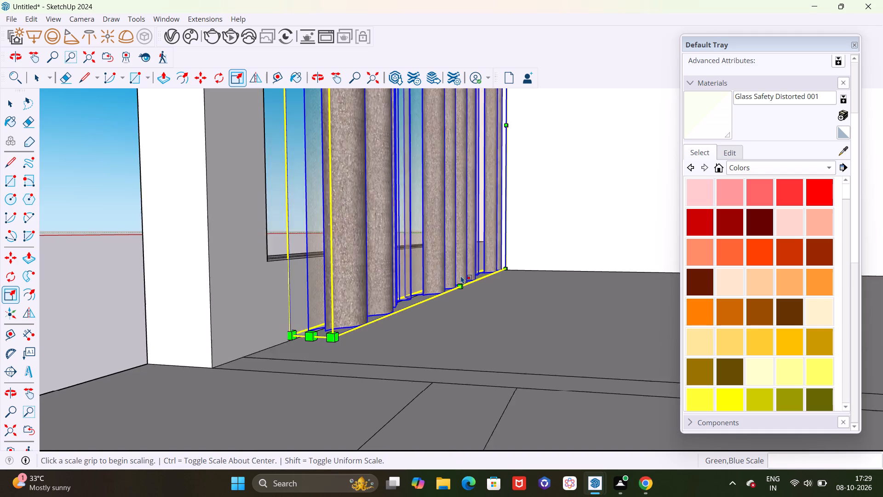
scroll(461, 276, up, 3)
middle_drag(466, 314, 585, 320)
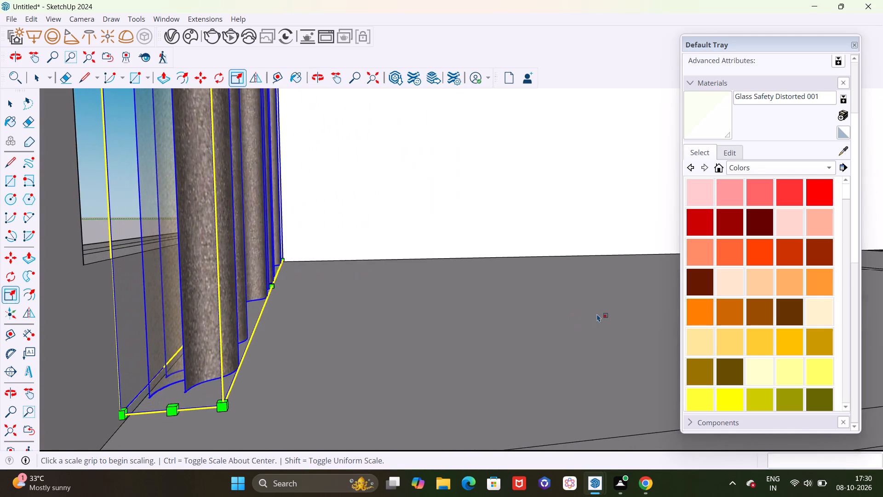
scroll(597, 314, down, 6)
scroll(525, 341, down, 6)
scroll(513, 344, down, 15)
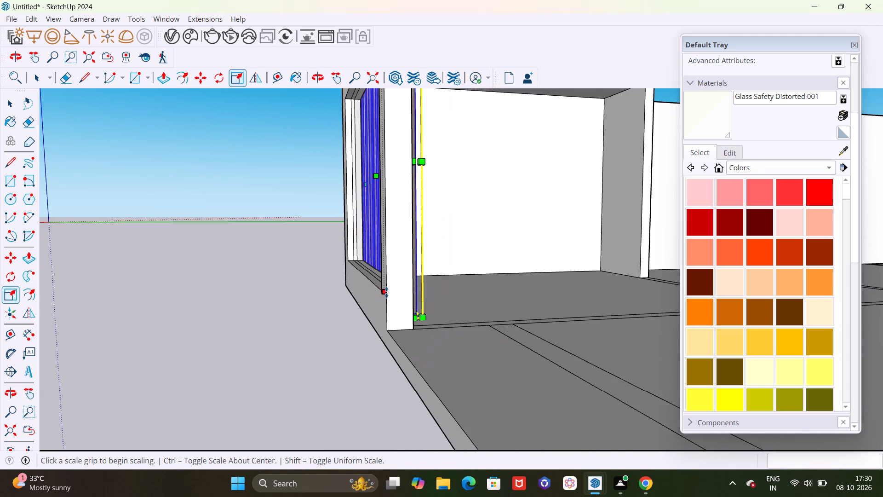
scroll(386, 292, down, 4)
middle_drag(370, 294, 153, 295)
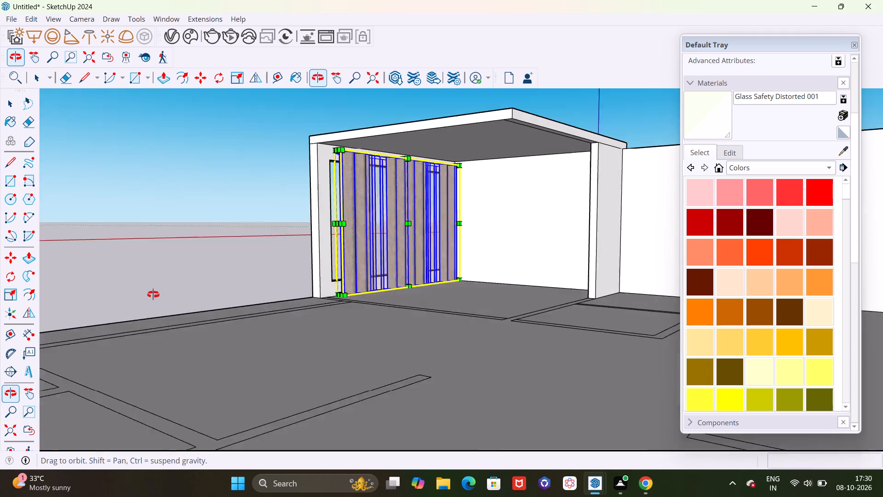
middle_drag(153, 295, 137, 278)
scroll(388, 318, up, 5)
scroll(359, 280, down, 4)
middle_drag(403, 303, 313, 324)
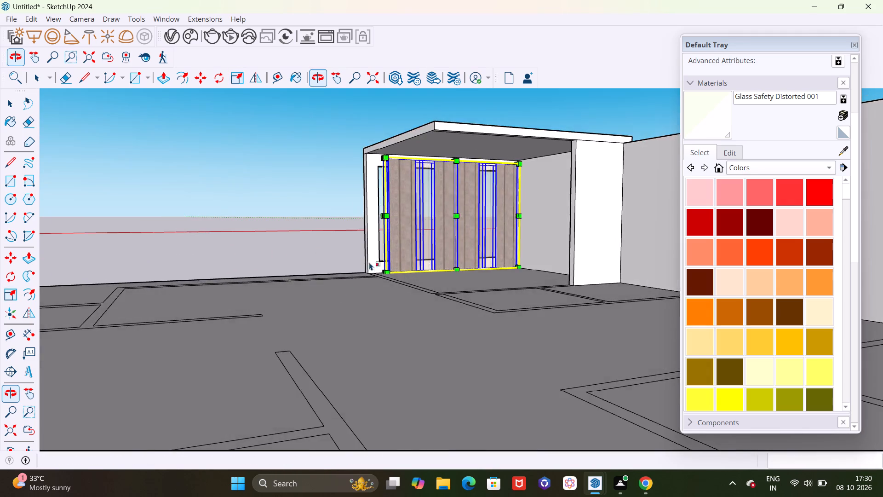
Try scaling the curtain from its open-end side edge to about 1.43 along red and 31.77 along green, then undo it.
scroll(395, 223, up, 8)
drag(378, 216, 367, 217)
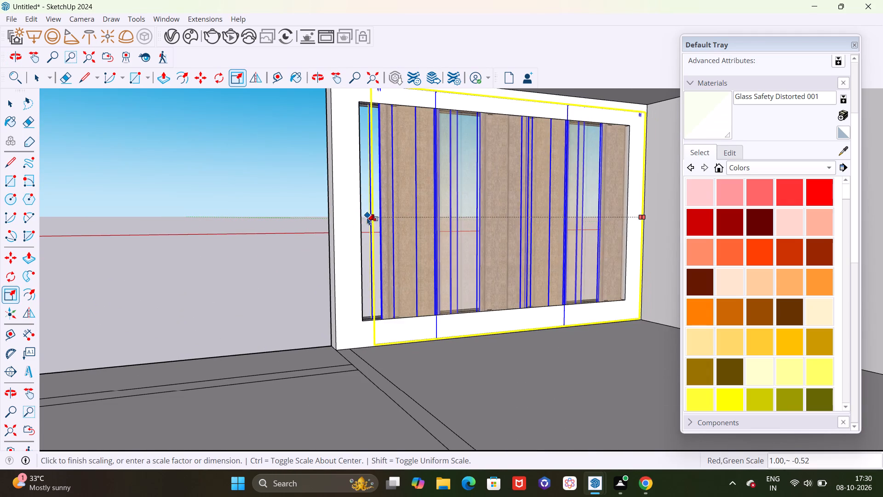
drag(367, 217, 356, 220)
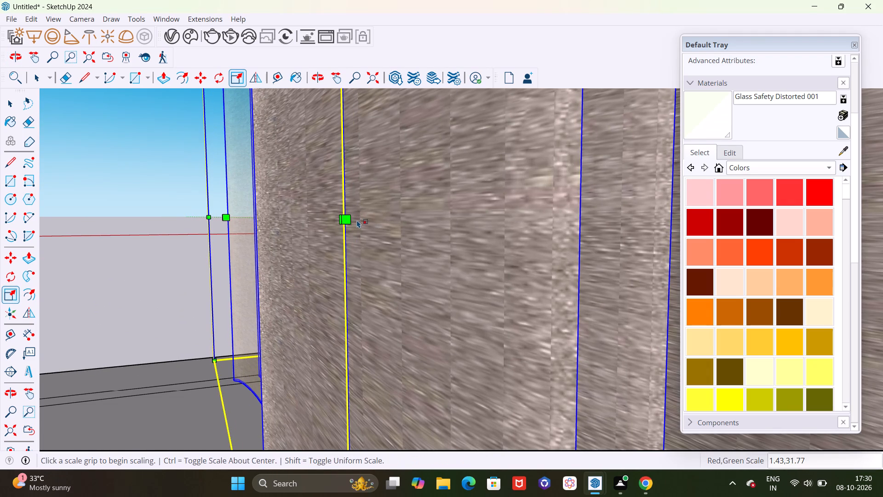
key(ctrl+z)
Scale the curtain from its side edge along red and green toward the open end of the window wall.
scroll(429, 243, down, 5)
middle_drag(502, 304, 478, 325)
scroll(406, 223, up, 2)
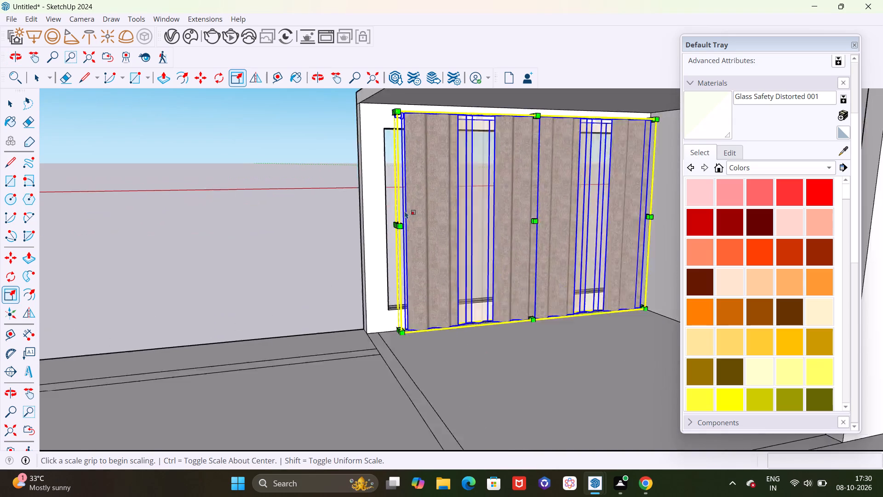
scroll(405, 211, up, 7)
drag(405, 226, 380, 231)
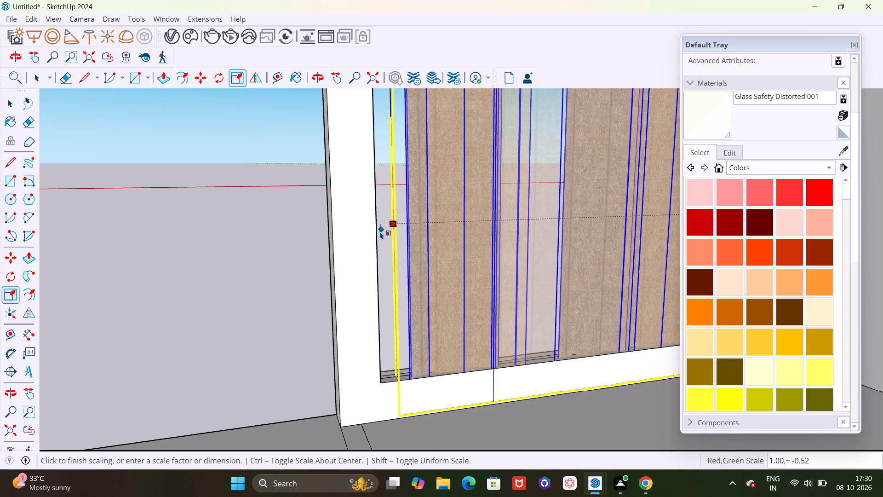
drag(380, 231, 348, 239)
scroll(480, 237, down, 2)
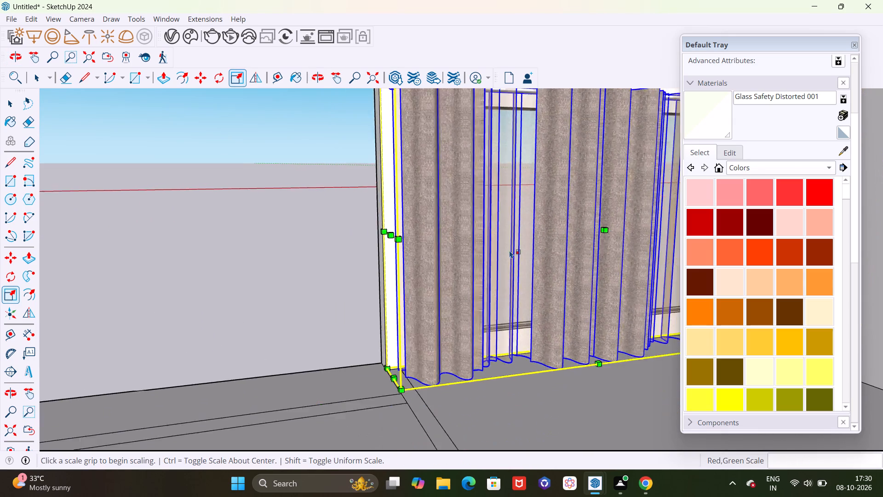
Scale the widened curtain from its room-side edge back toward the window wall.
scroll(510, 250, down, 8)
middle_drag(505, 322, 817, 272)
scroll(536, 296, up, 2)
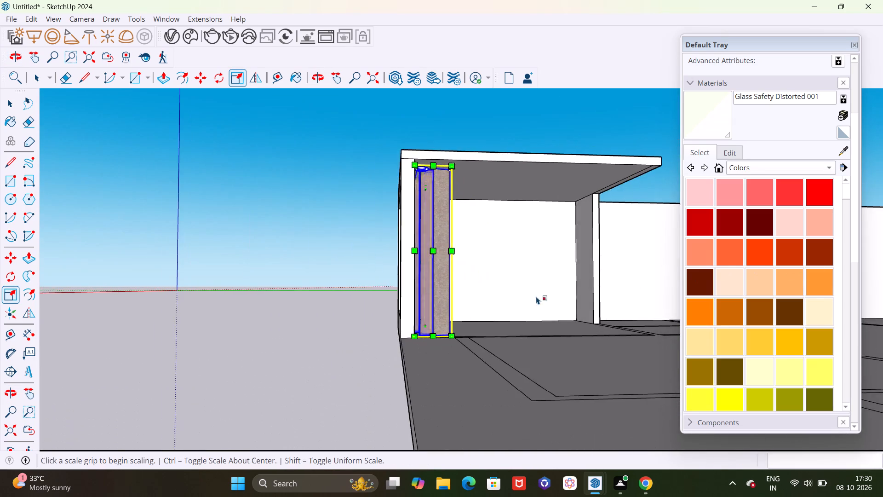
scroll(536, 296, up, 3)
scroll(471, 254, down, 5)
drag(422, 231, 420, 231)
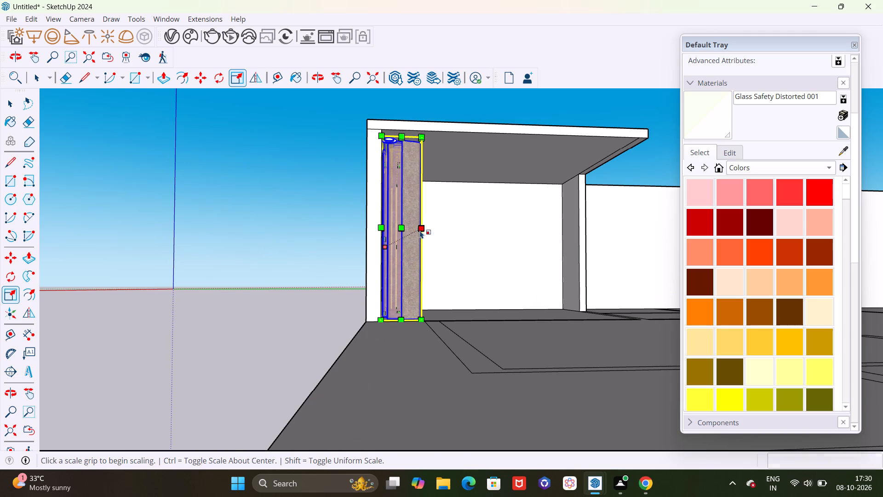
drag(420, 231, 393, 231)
Scale the curtain from its side edge toward the wall's open end, to about 1.14 along red and 3.11 along green.
middle_drag(491, 275, 396, 294)
scroll(348, 319, up, 5)
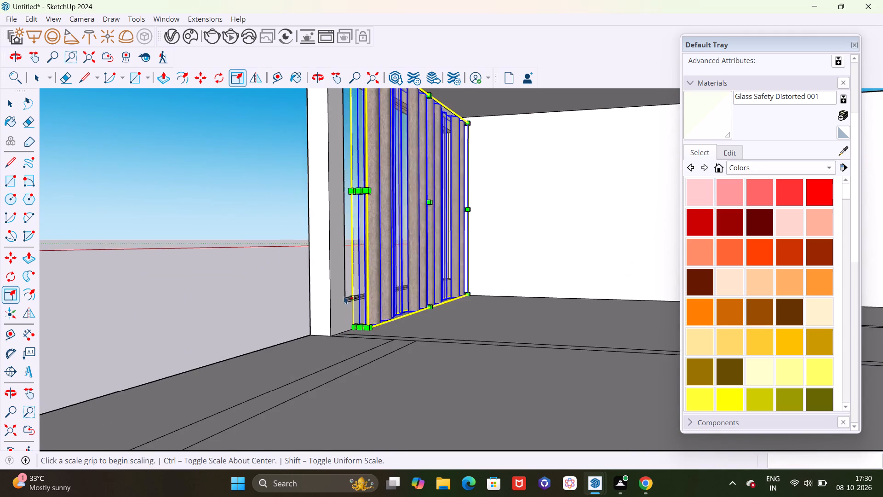
scroll(345, 295, up, 5)
scroll(366, 314, down, 5)
middle_drag(444, 336, 274, 365)
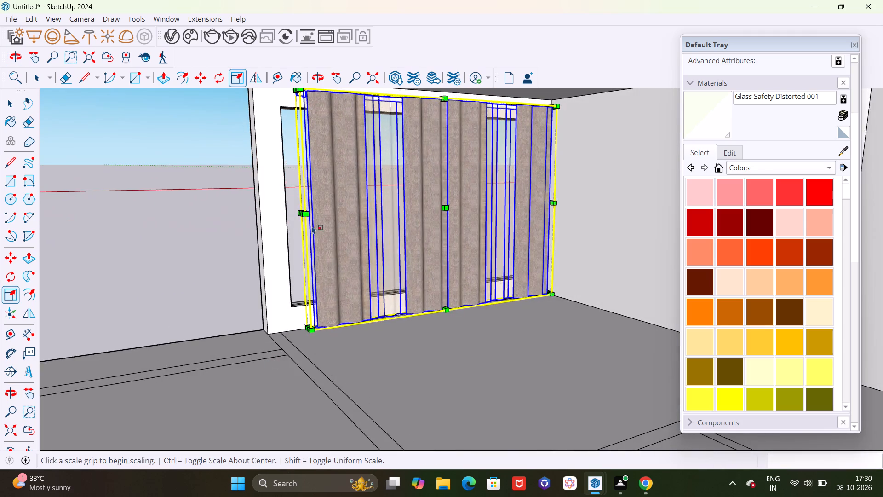
scroll(312, 226, up, 5)
drag(301, 208, 256, 225)
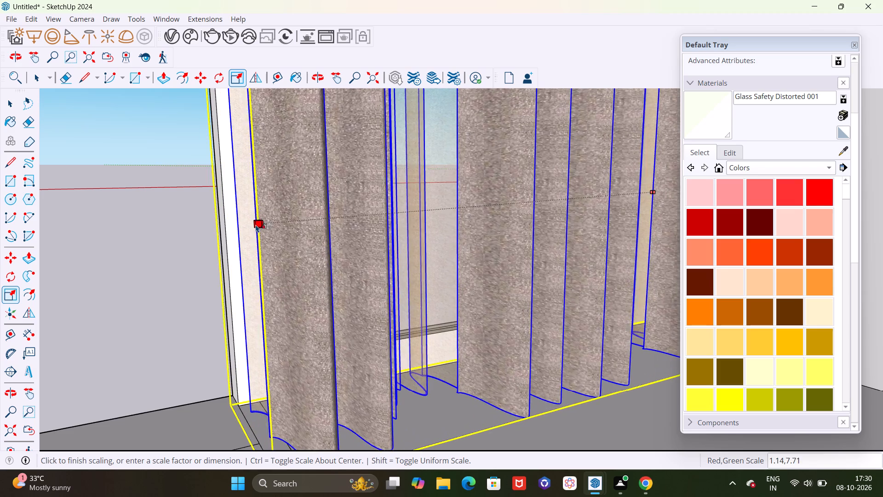
drag(256, 225, 234, 217)
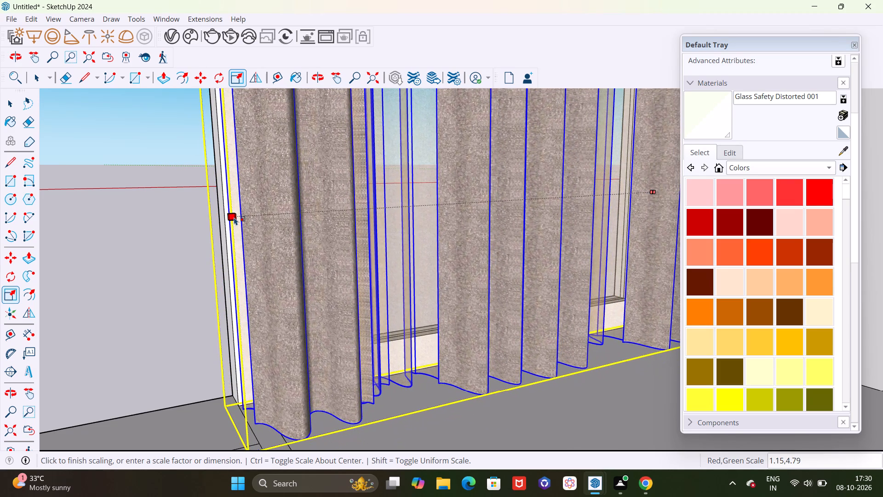
drag(234, 217, 223, 209)
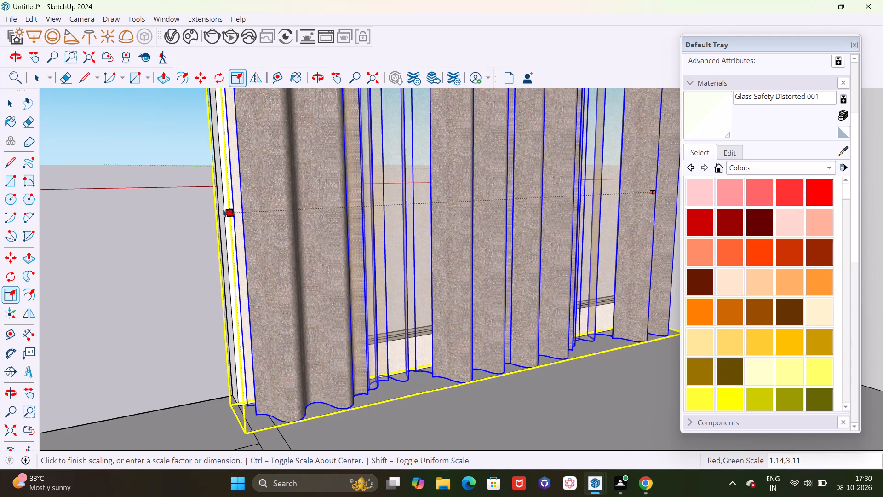
drag(223, 209, 223, 208)
Scale the curtain's depth into the room to about 0.27 along green, keeping the red scale at 1.00.
scroll(421, 295, down, 6)
scroll(469, 337, down, 4)
middle_drag(451, 363, 694, 346)
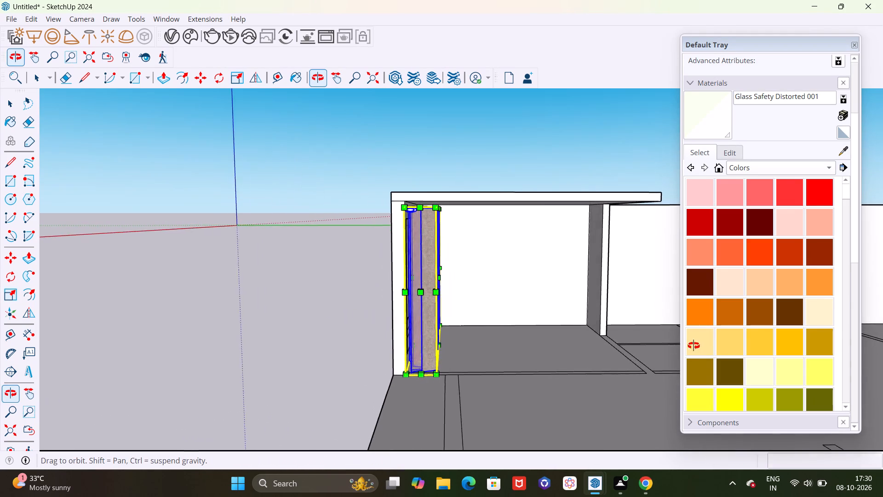
middle_drag(694, 346, 694, 345)
scroll(503, 330, up, 5)
scroll(430, 338, down, 5)
middle_drag(541, 373, 442, 385)
drag(337, 300, 327, 299)
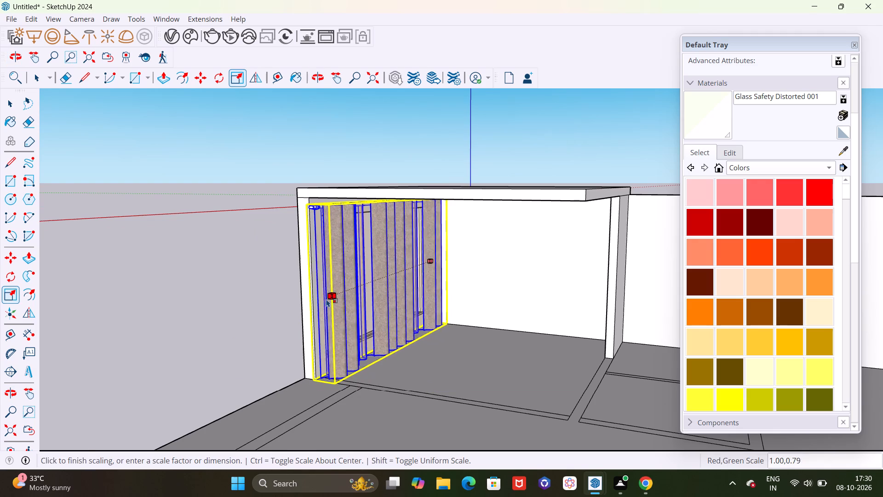
drag(327, 299, 322, 295)
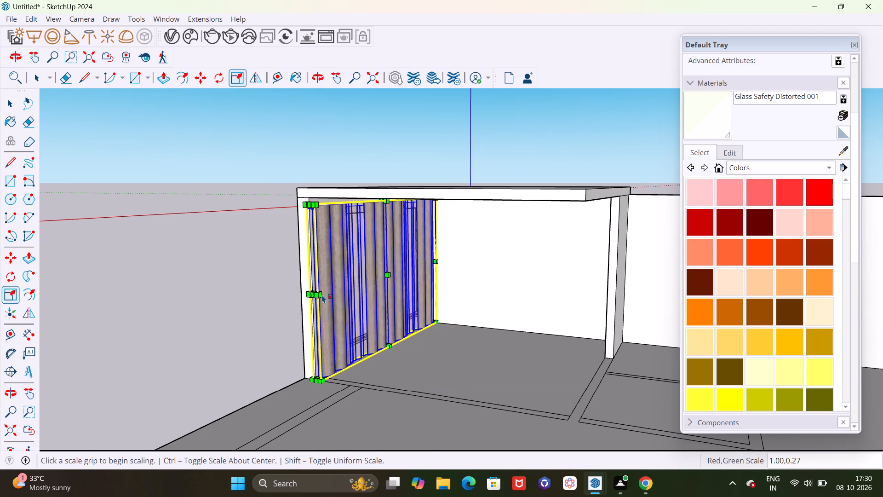
Examine the thinned curtain from its open end and along its folds from inside the room.
middle_drag(392, 360, 523, 358)
scroll(404, 348, up, 4)
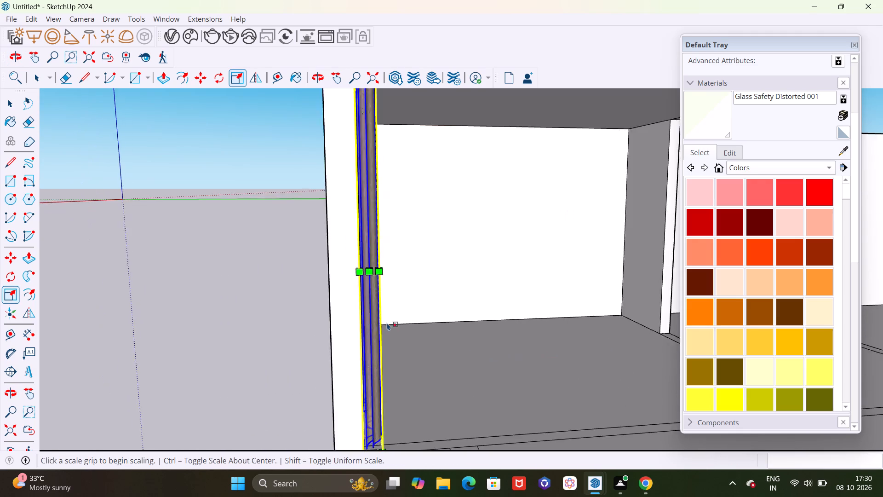
scroll(387, 323, up, 6)
scroll(367, 292, down, 6)
middle_drag(508, 428, 372, 405)
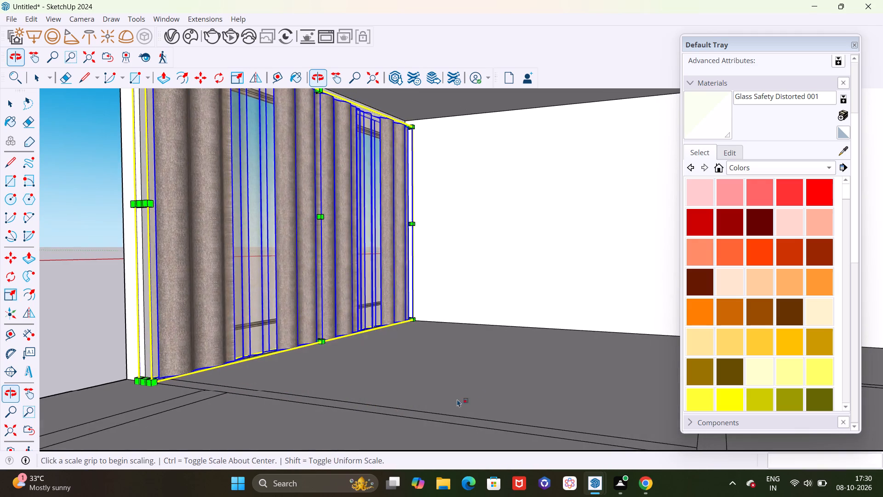
Examine the curtain's fit along the window wall from its open end to the inner room corner, and deselect it.
scroll(475, 392, down, 6)
middle_drag(520, 408, 417, 409)
scroll(496, 287, up, 11)
scroll(497, 302, down, 4)
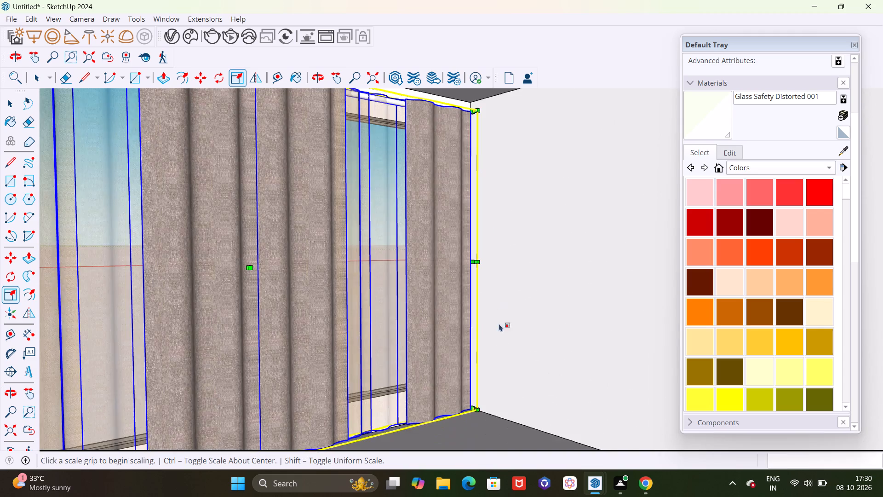
middle_drag(517, 359, 609, 348)
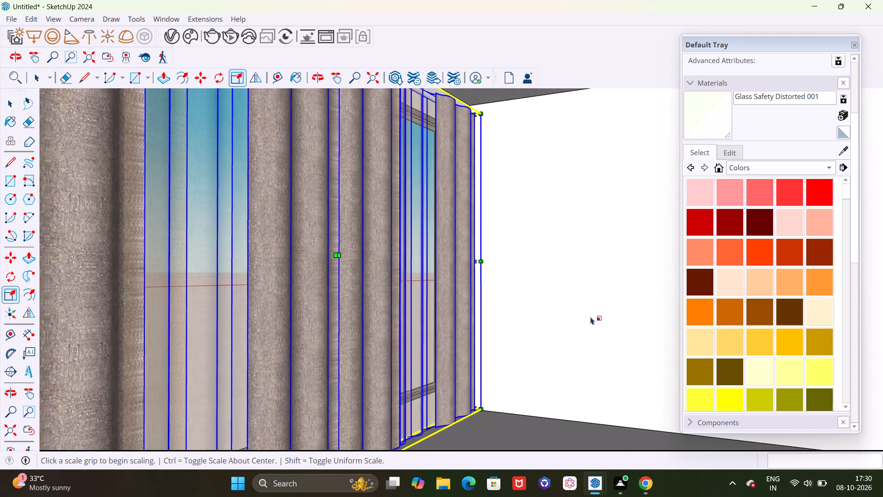
scroll(591, 312, down, 12)
middle_drag(514, 392, 496, 410)
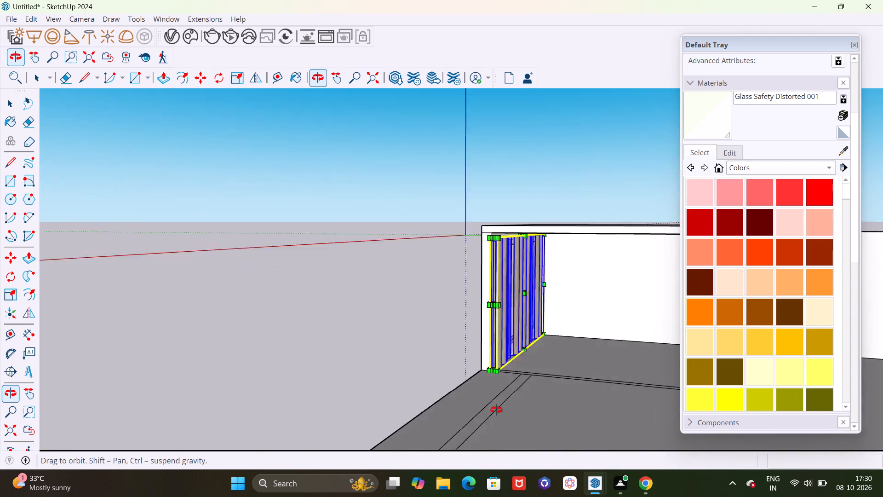
middle_drag(496, 410, 470, 410)
scroll(406, 379, down, 8)
key(space)
click(299, 345)
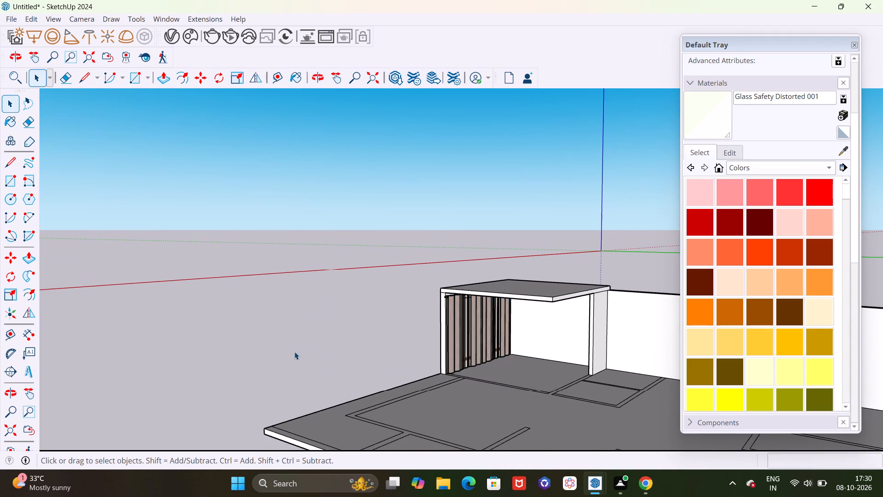
Examine the curtain folds, its depth against the wall and the rod end at the room's open side.
scroll(294, 354, down, 4)
middle_drag(409, 405, 560, 400)
scroll(444, 323, up, 18)
middle_drag(466, 437, 331, 407)
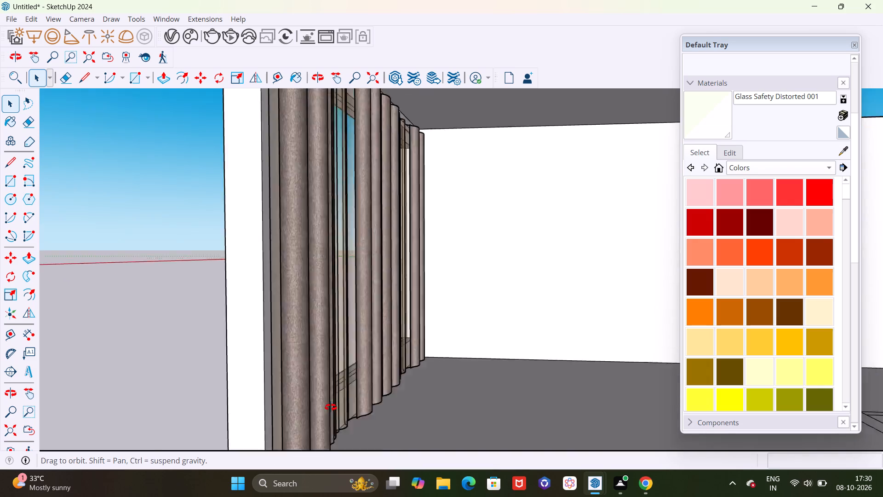
middle_drag(331, 407, 269, 425)
scroll(407, 354, down, 6)
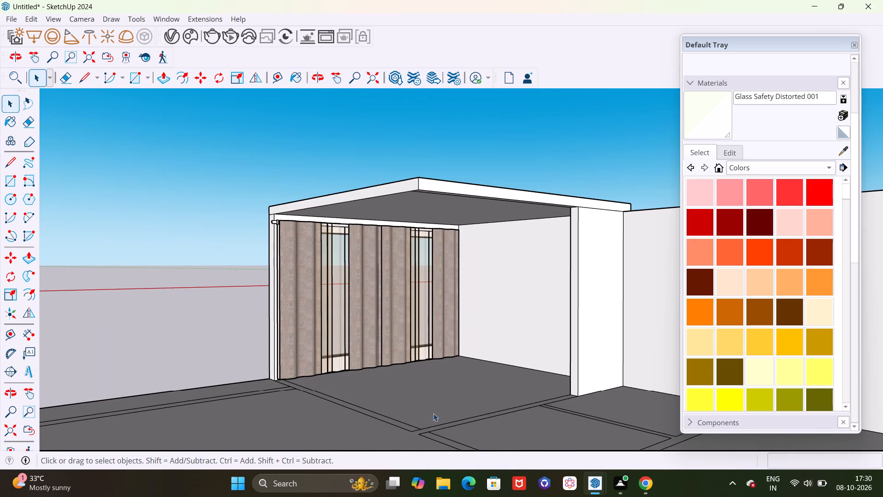
scroll(391, 417, up, 5)
scroll(390, 381, down, 3)
middle_drag(354, 357, 413, 368)
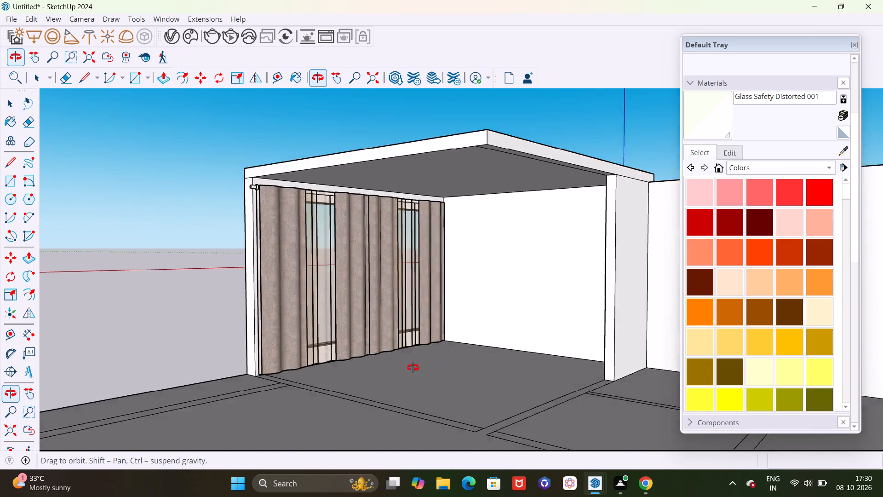
middle_drag(413, 368, 442, 378)
scroll(279, 219, up, 20)
scroll(247, 176, up, 4)
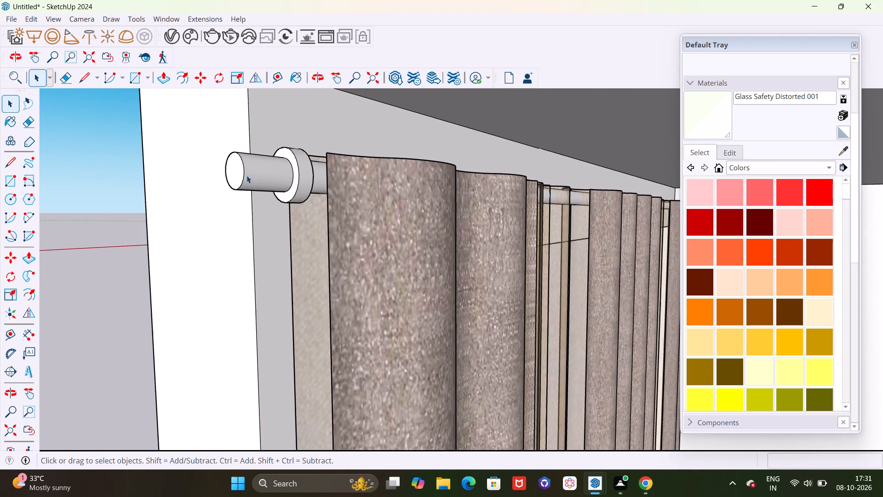
scroll(258, 188, down, 20)
scroll(258, 188, down, 4)
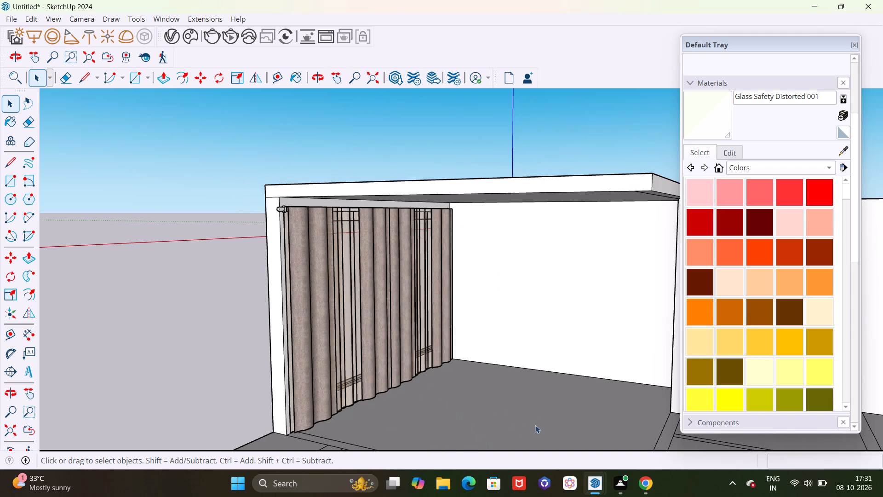
middle_drag(535, 425, 399, 393)
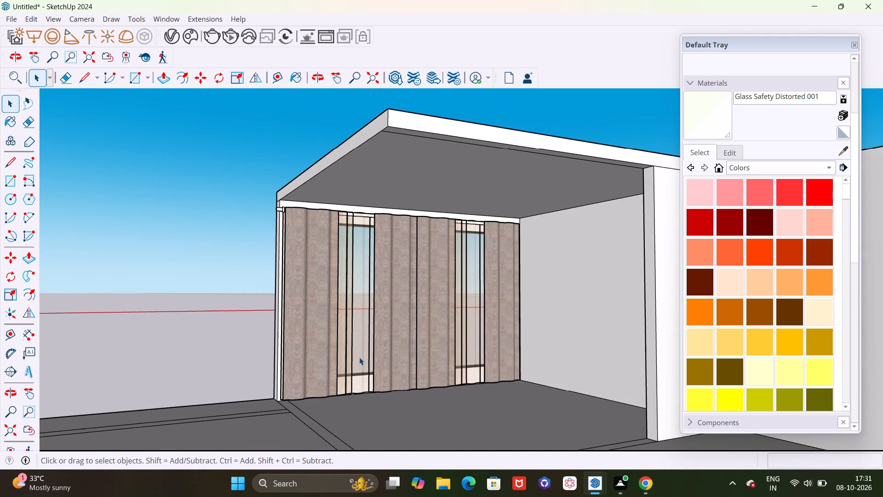
Scale the curtain uniformly and slightly inward from its upper corner at the wall's open end.
click(361, 334)
click(406, 323)
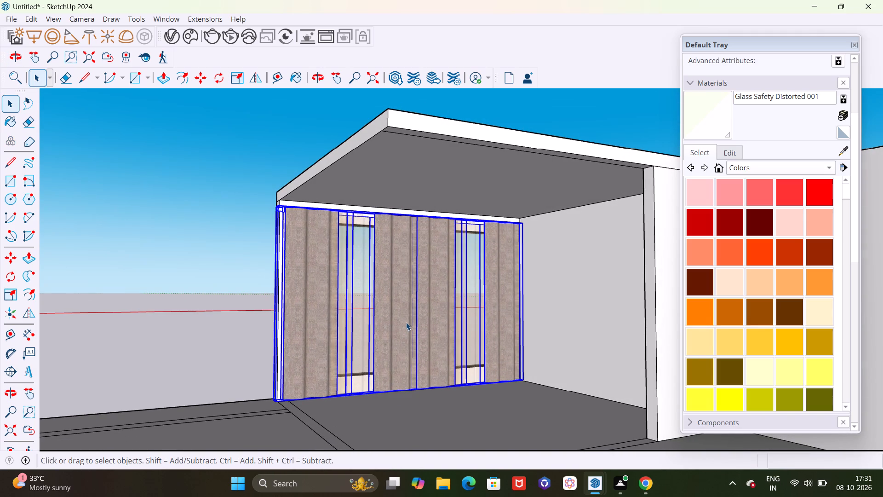
key(s)
scroll(347, 234, up, 4)
scroll(234, 200, up, 9)
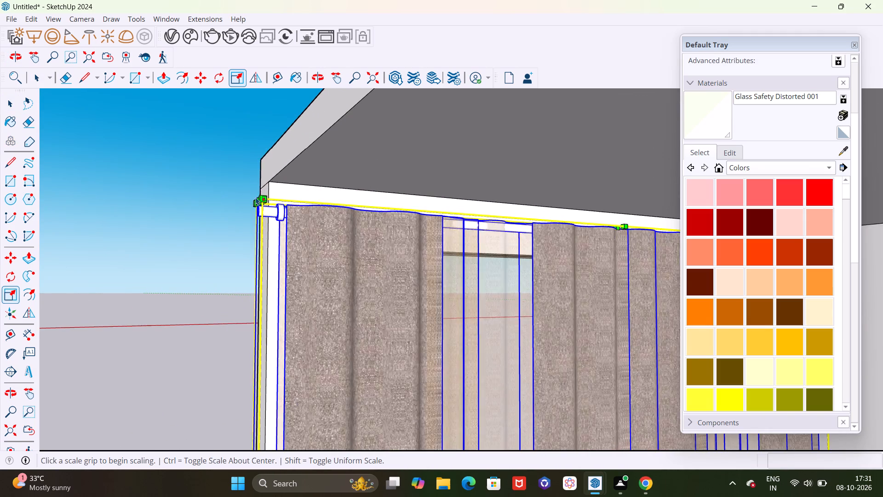
scroll(256, 197, up, 3)
drag(262, 200, 274, 202)
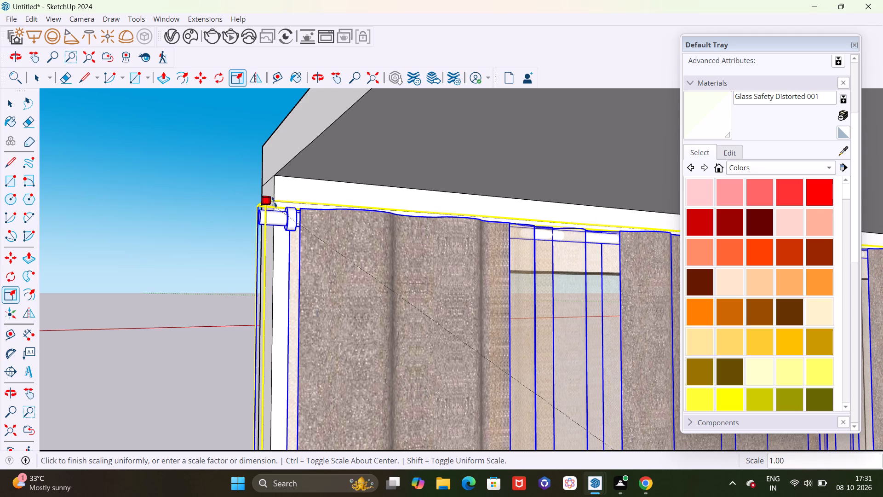
drag(274, 202, 276, 202)
scroll(279, 200, down, 11)
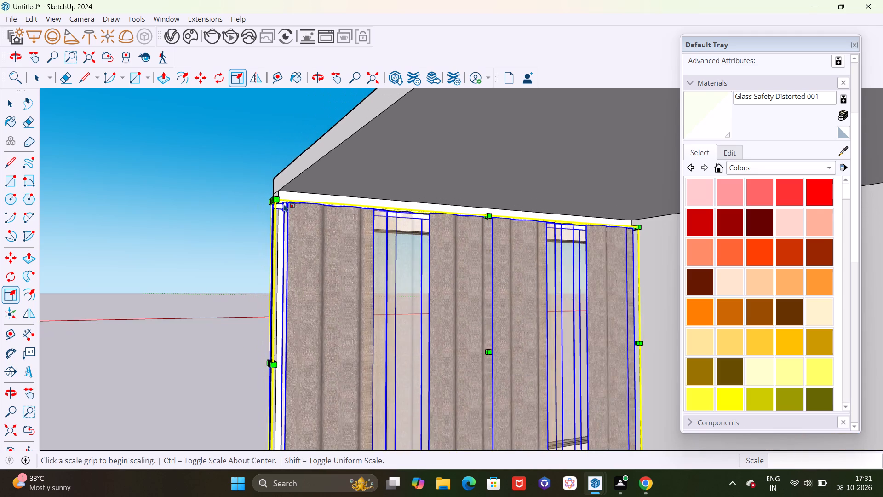
scroll(284, 207, down, 1)
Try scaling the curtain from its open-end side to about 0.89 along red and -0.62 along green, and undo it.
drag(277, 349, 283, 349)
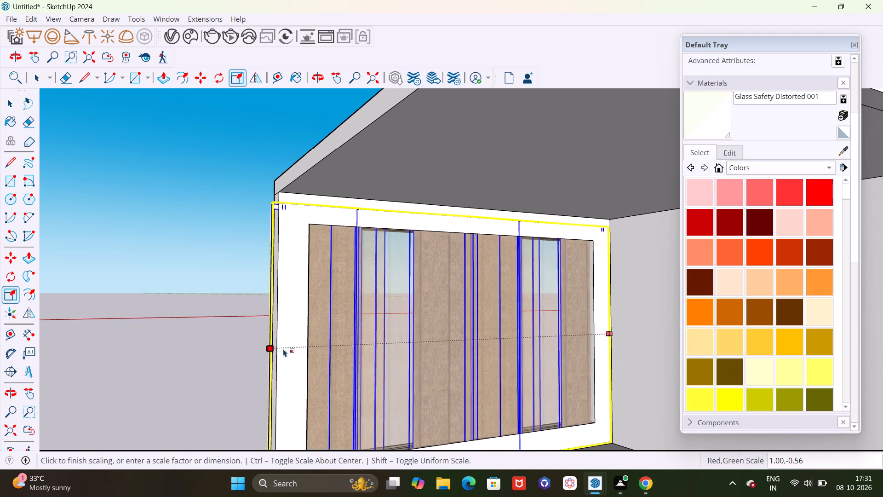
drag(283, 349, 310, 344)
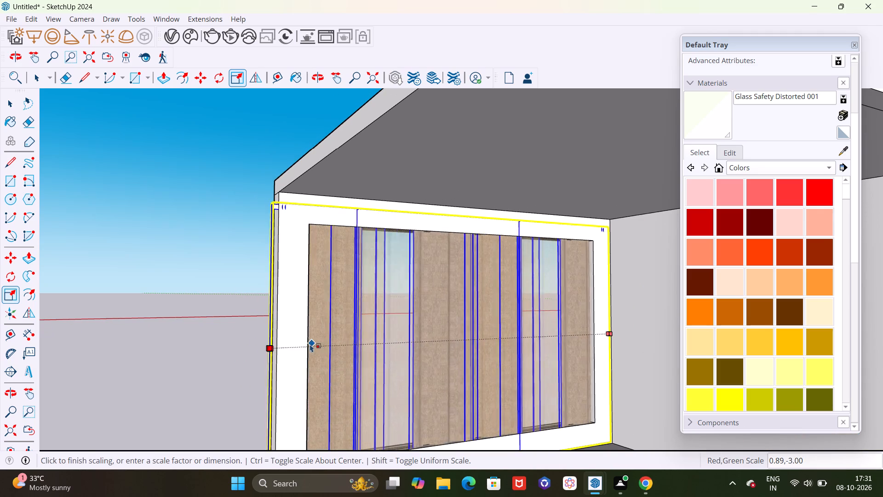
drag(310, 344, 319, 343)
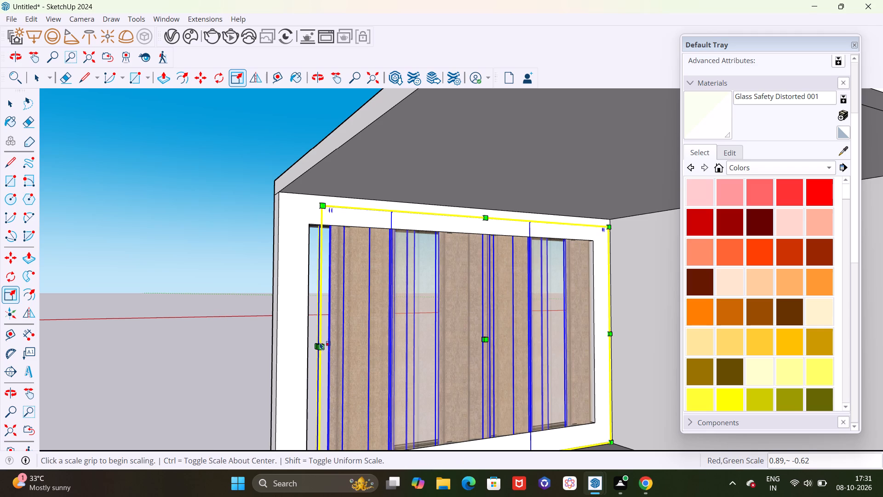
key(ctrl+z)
Scale the curtain uniformly a little smaller from its upper open-end corner so the rod sits inside the wall's edge.
scroll(284, 213, up, 4)
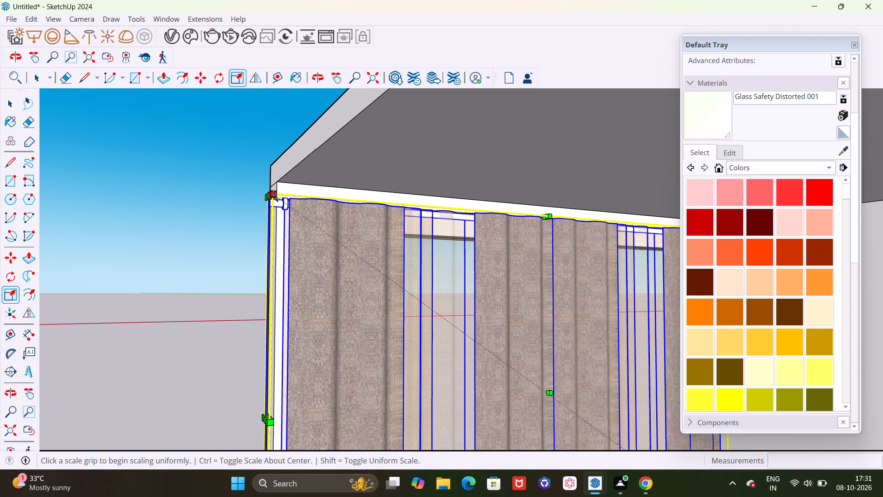
drag(275, 196, 286, 203)
scroll(280, 191, down, 10)
middle_drag(371, 329, 542, 352)
scroll(355, 334, up, 6)
scroll(375, 304, down, 5)
key(space)
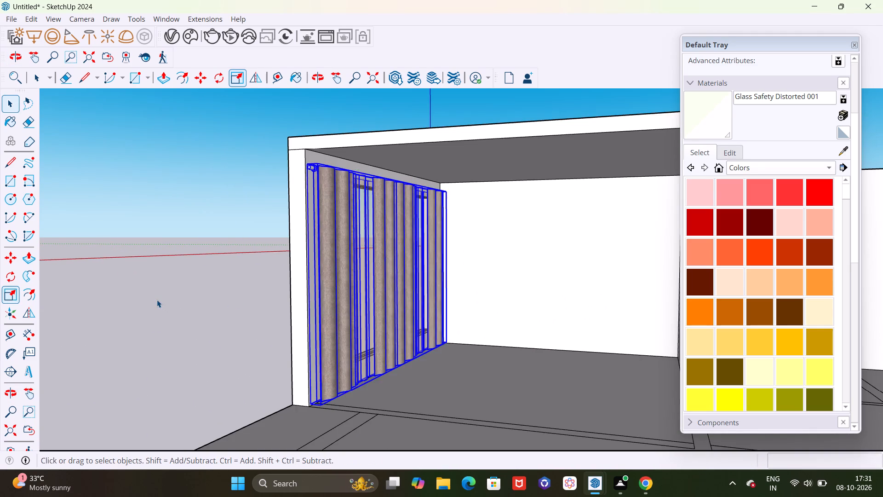
click(157, 300)
Examine the resized curtain from inside the room and the box room's place in the whole floor plan.
middle_drag(453, 356, 310, 369)
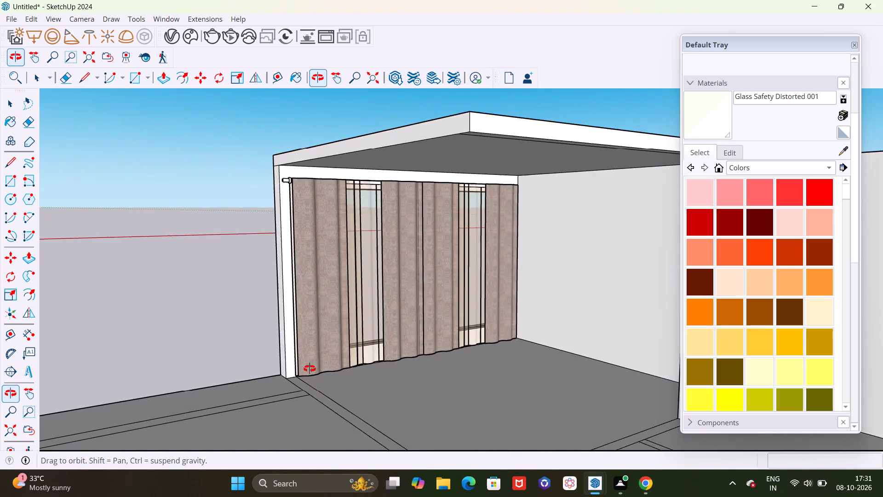
middle_drag(310, 369, 305, 370)
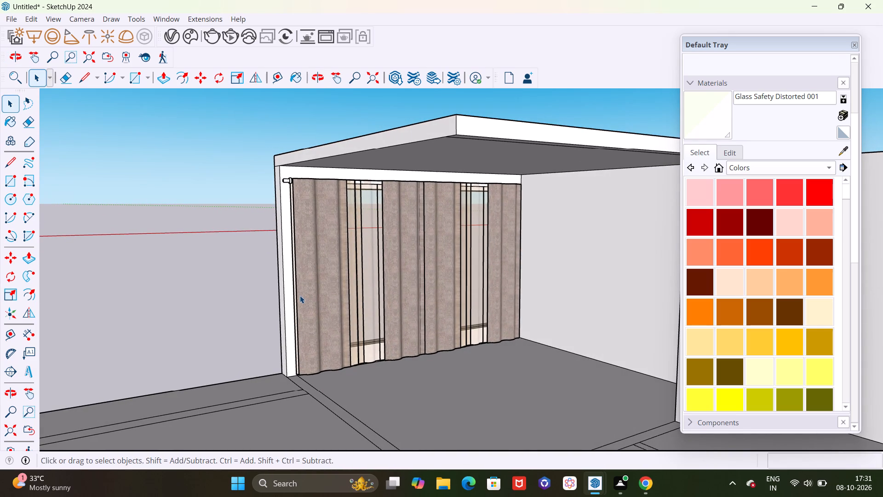
scroll(281, 355, up, 3)
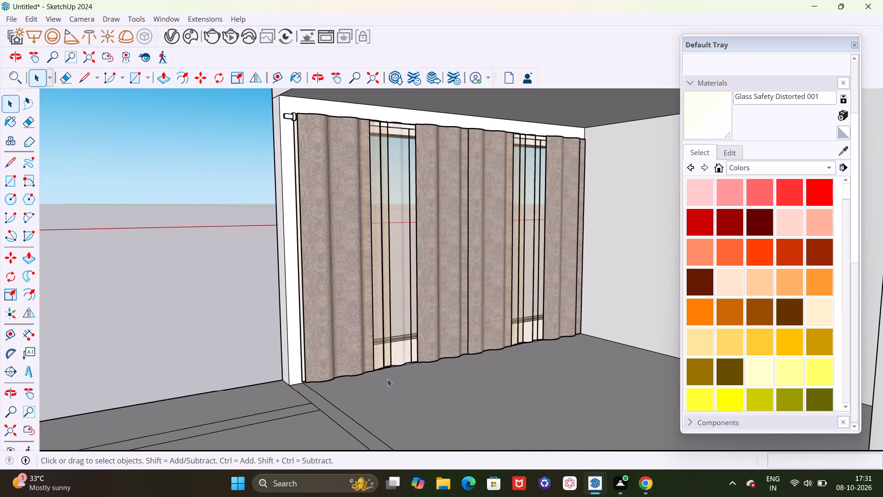
scroll(426, 384, down, 4)
scroll(336, 237, down, 10)
middle_drag(300, 283, 368, 329)
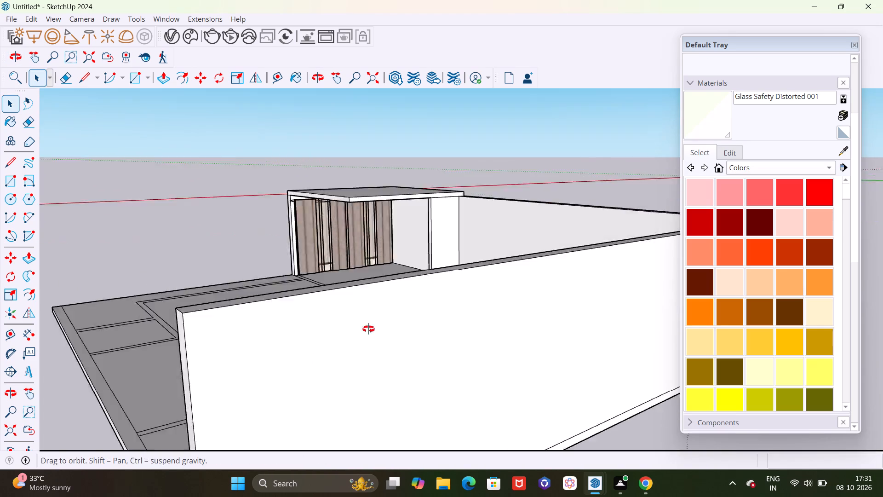
middle_drag(368, 329, 612, 391)
scroll(616, 349, down, 6)
scroll(520, 370, down, 11)
middle_drag(509, 422, 493, 415)
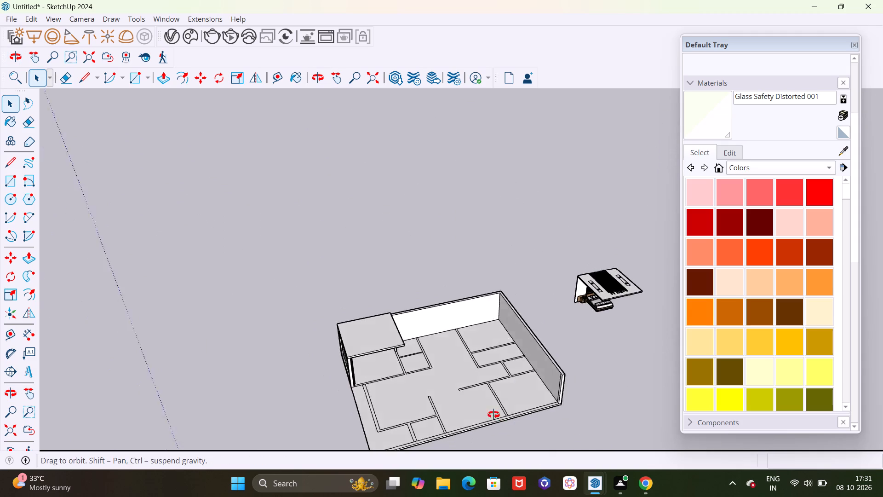
middle_drag(493, 415, 367, 321)
Push/Pull the end face of the short wall opposite the curtain 10' 4 5/8" out to the roof slab's front edge.
scroll(333, 300, up, 10)
scroll(318, 328, down, 4)
scroll(418, 327, up, 5)
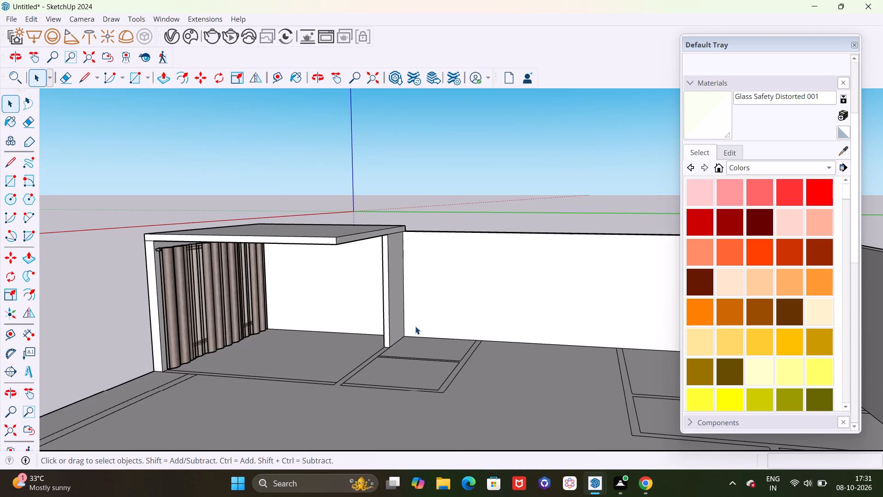
key(p)
scroll(393, 309, up, 4)
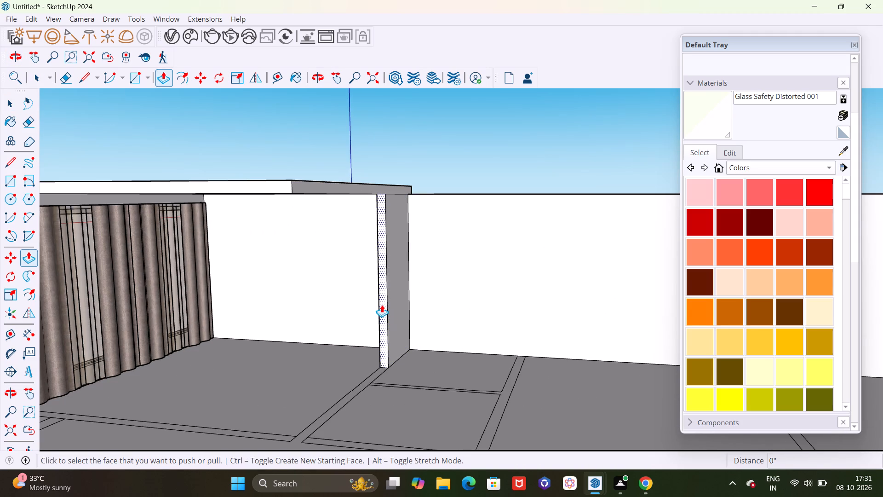
click(382, 305)
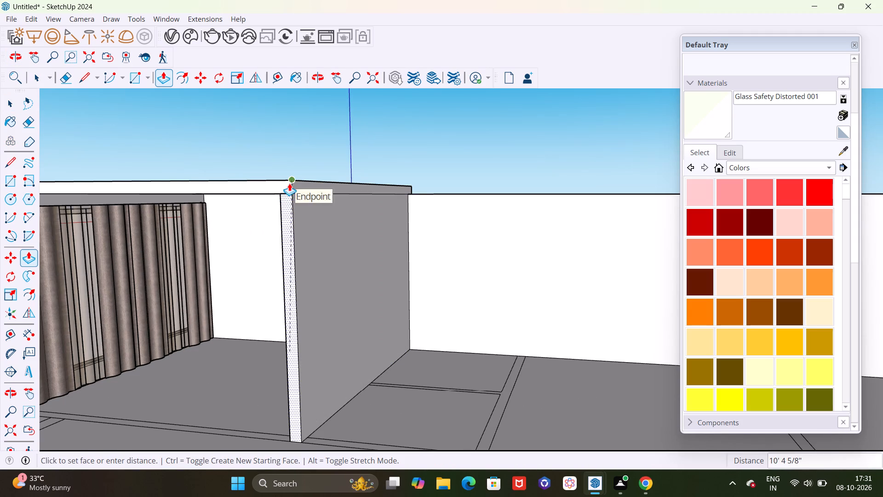
click(289, 183)
Inspect the box room with its extended side wall from the open front, below the ceiling and outside the window.
scroll(529, 239, down, 11)
middle_drag(469, 334, 541, 273)
scroll(413, 233, up, 5)
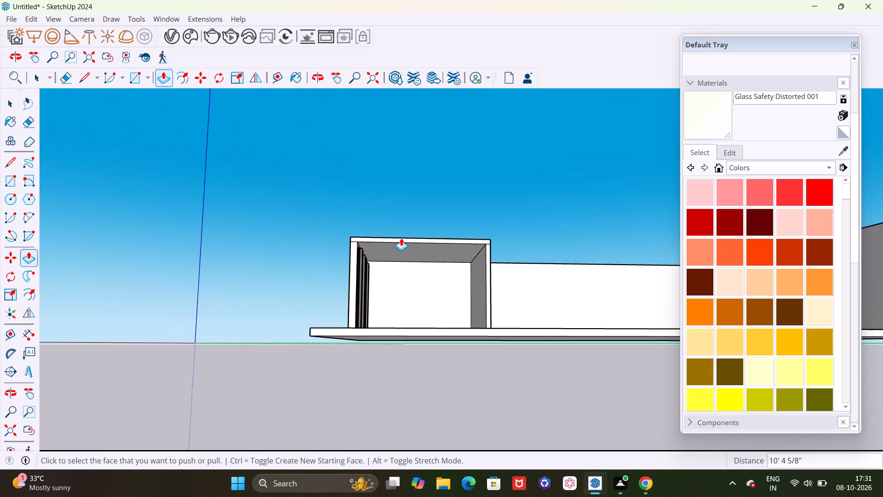
scroll(397, 260, up, 5)
middle_drag(465, 291, 338, 296)
scroll(324, 263, up, 11)
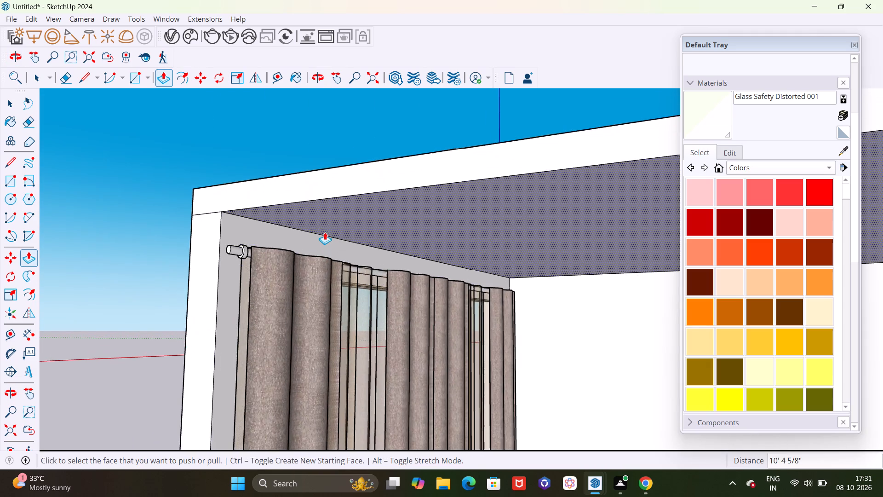
scroll(379, 271, down, 4)
key(space)
scroll(385, 295, down, 8)
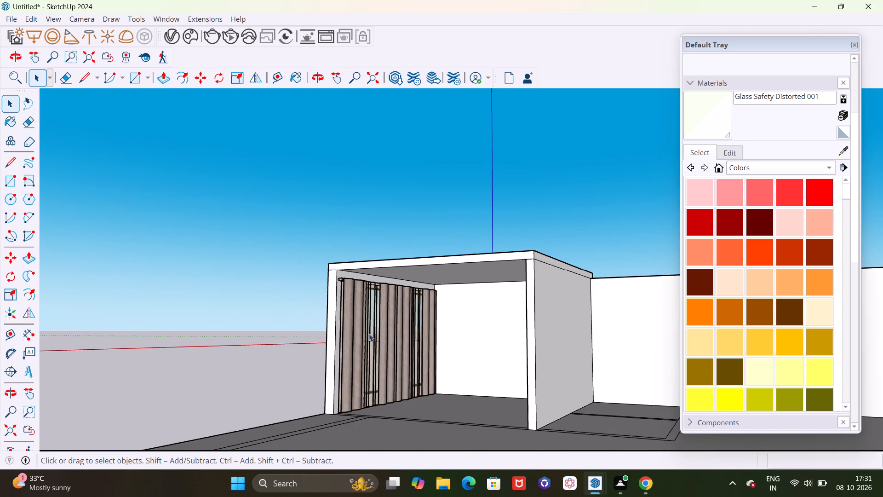
middle_drag(385, 352, 619, 346)
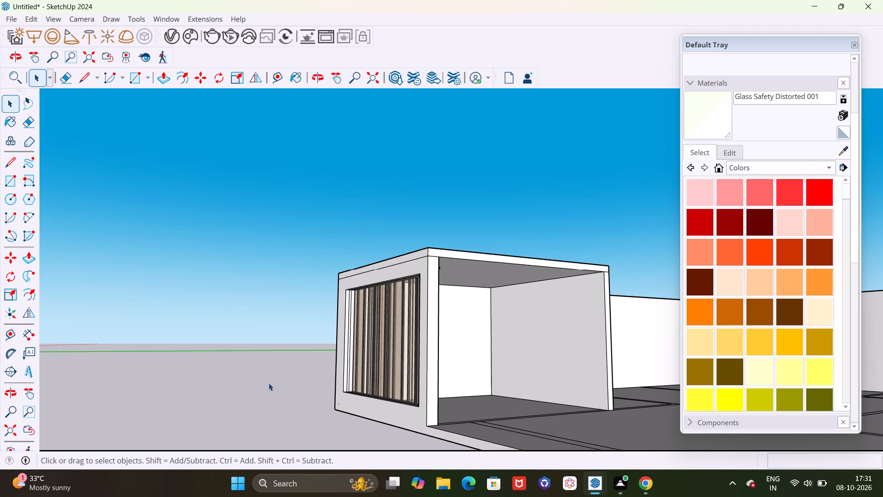
scroll(152, 358, down, 4)
scroll(105, 354, down, 4)
middle_drag(408, 362, 336, 392)
Select the whole separate bedroom feature with its bed, slatted wall and ceiling, and make it a group.
scroll(287, 317, down, 5)
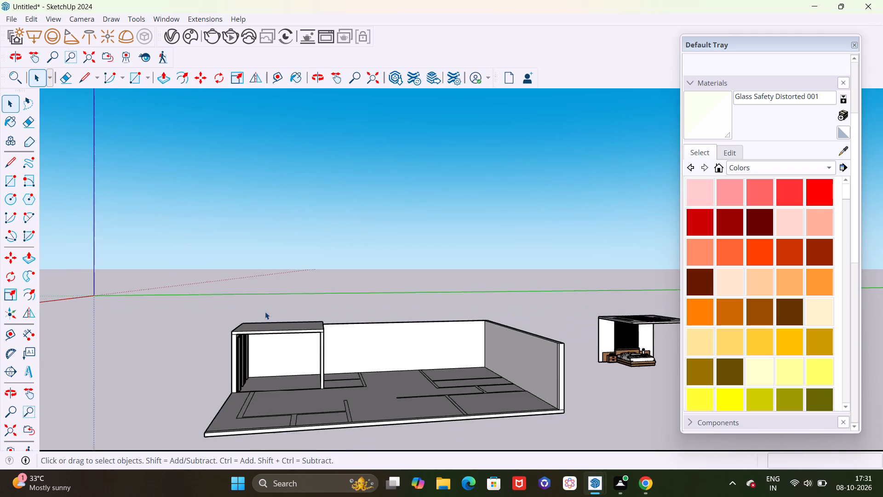
scroll(265, 312, down, 5)
scroll(614, 343, up, 5)
drag(418, 254, 585, 405)
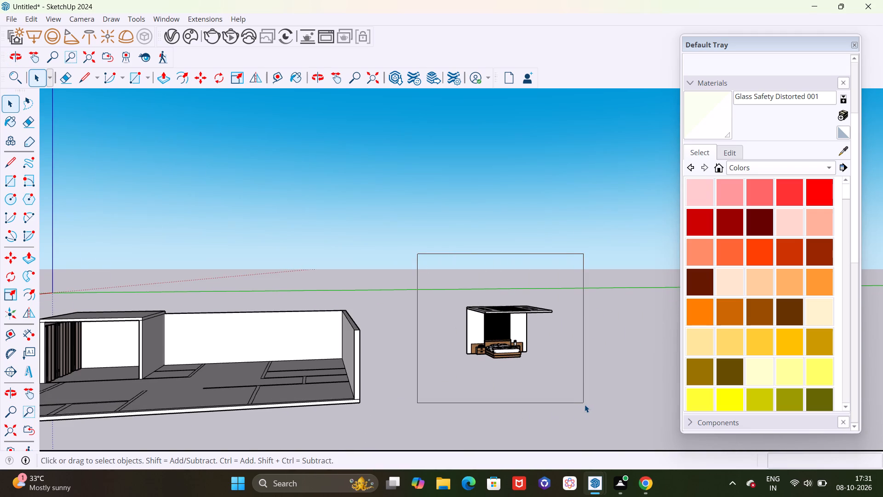
drag(585, 405, 586, 405)
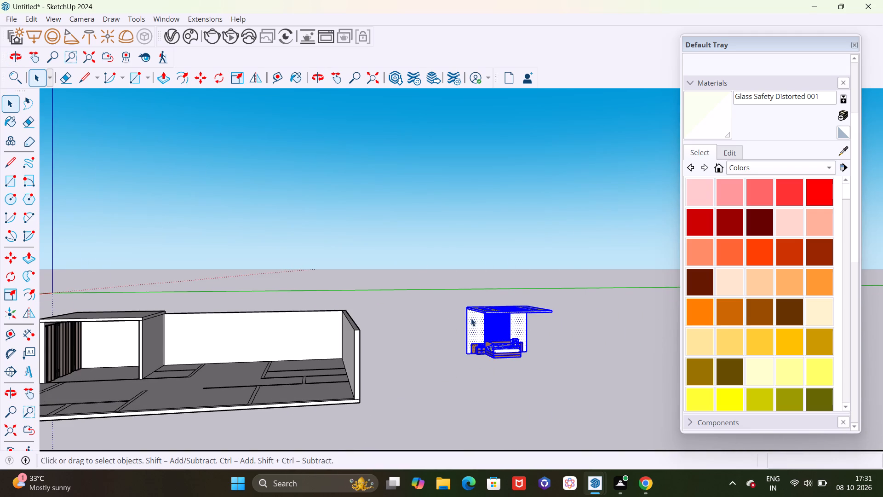
right_click(471, 318)
click(529, 182)
scroll(538, 347, up, 4)
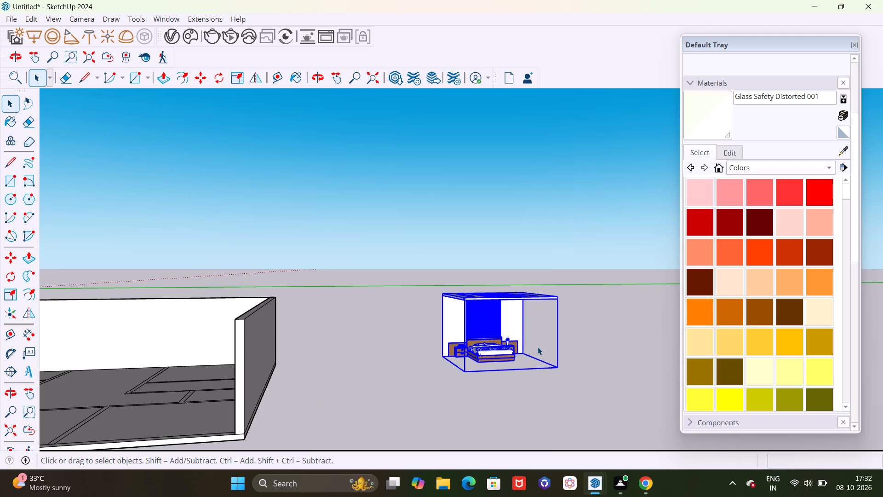
Examine the grouped bedroom feature beside the floor plan and the box room's interior with its curtained window.
click(493, 417)
scroll(460, 377, down, 4)
middle_drag(453, 392, 540, 381)
scroll(541, 372, up, 5)
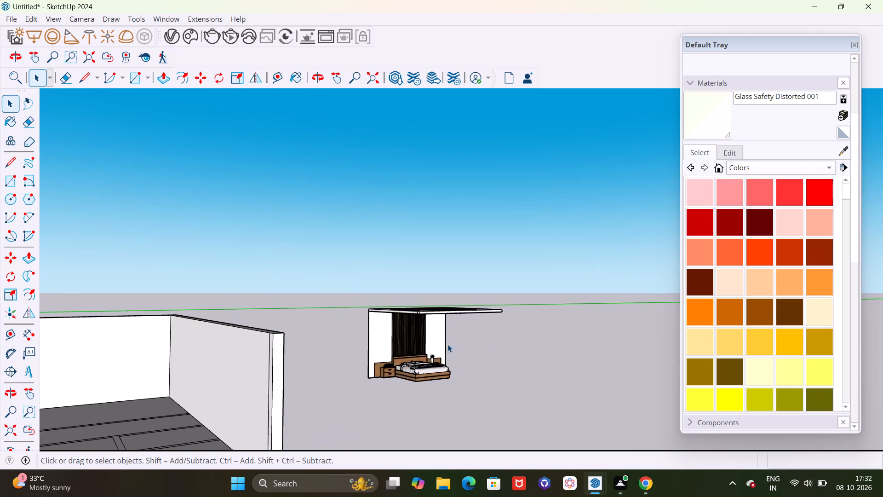
scroll(438, 349, up, 3)
scroll(573, 364, down, 9)
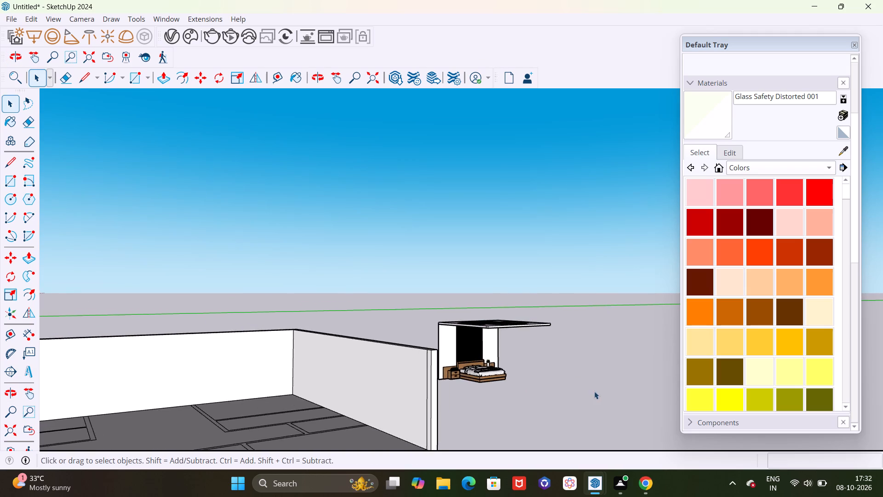
middle_drag(594, 391, 407, 387)
scroll(664, 365, down, 2)
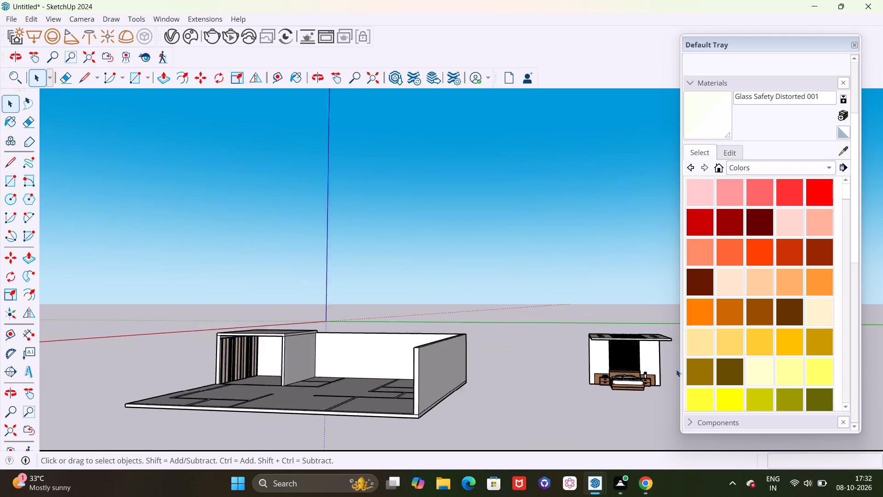
scroll(676, 369, down, 10)
scroll(434, 370, down, 5)
middle_drag(464, 391, 412, 391)
scroll(361, 345, up, 7)
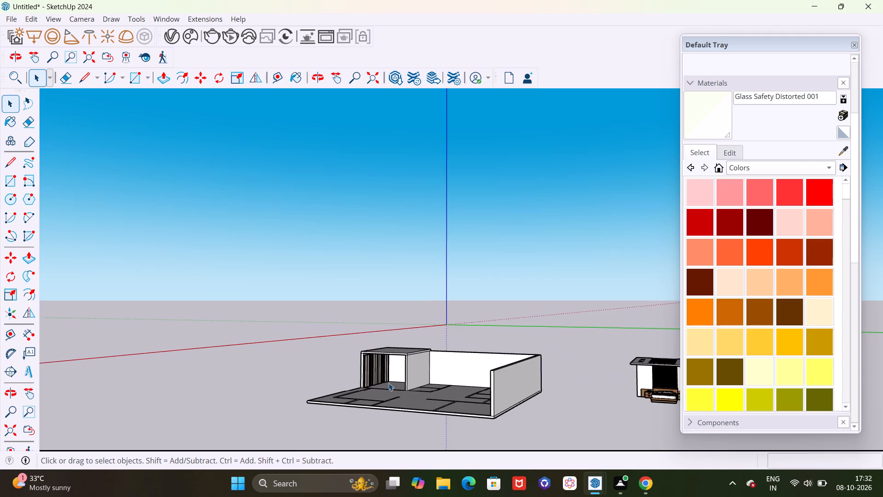
scroll(389, 383, up, 16)
scroll(384, 341, down, 5)
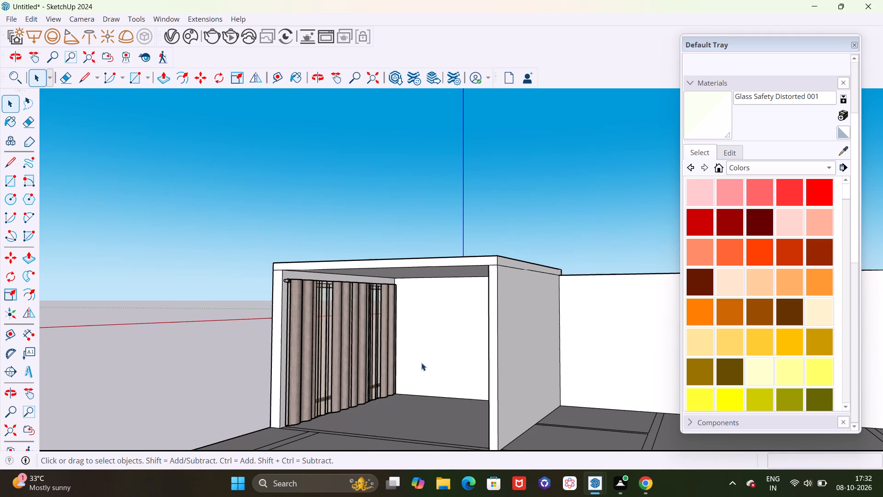
middle_drag(422, 363, 418, 370)
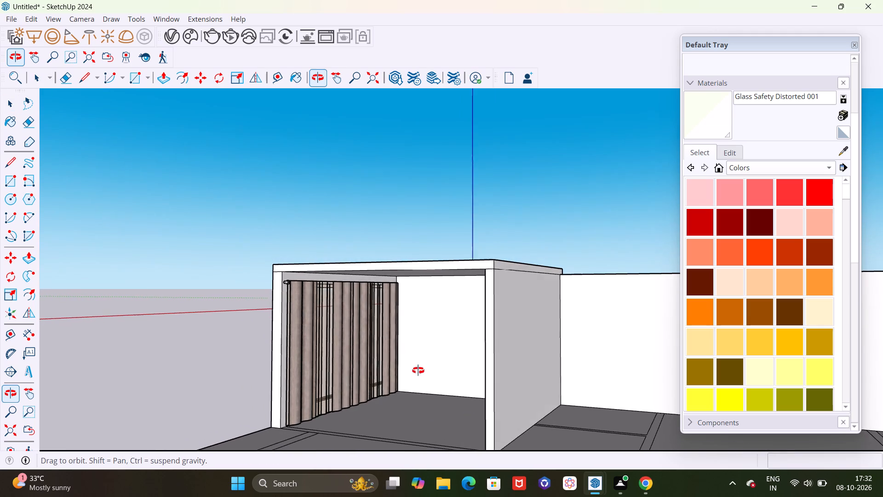
middle_drag(418, 370, 417, 381)
scroll(409, 389, up, 12)
scroll(403, 366, down, 5)
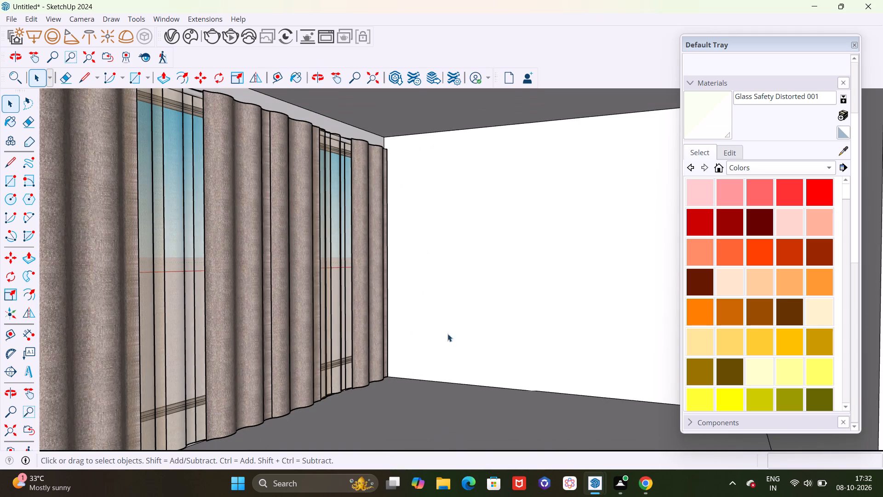
scroll(456, 329, down, 8)
Move the curtain about 37' 2 11/16" along the red axis, out of the box room and clear of its window wall.
click(337, 308)
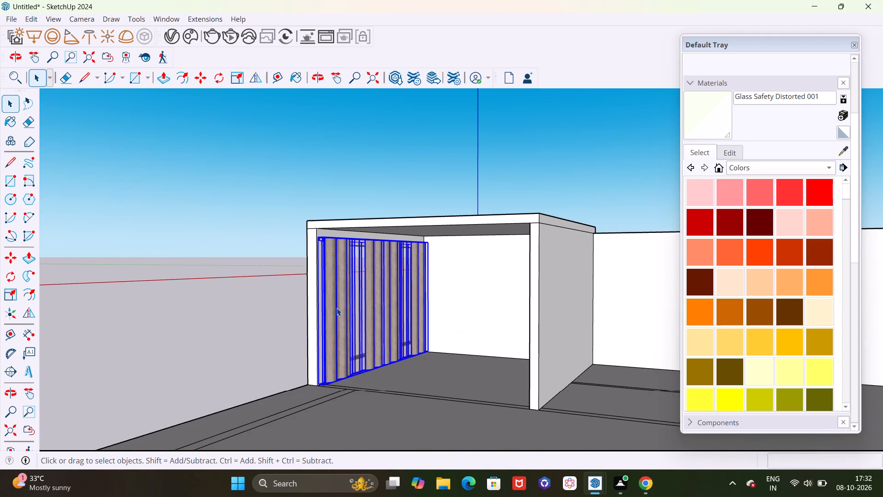
key(m)
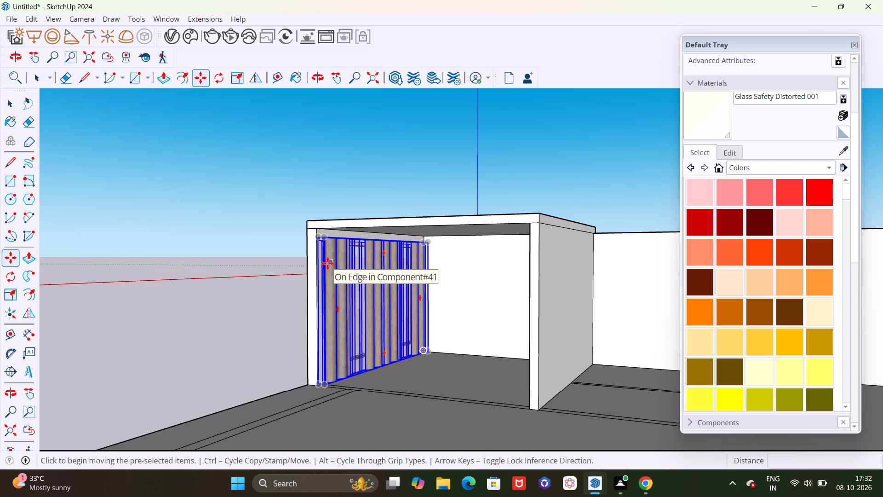
click(327, 247)
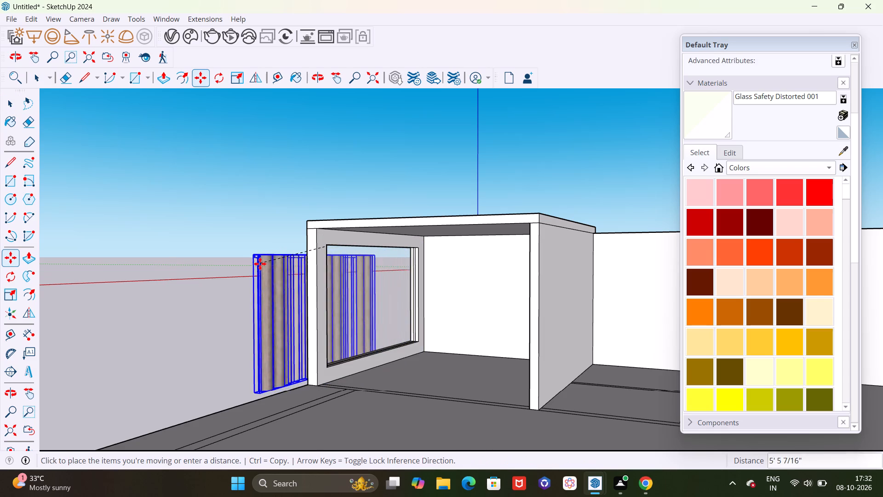
scroll(319, 246, down, 15)
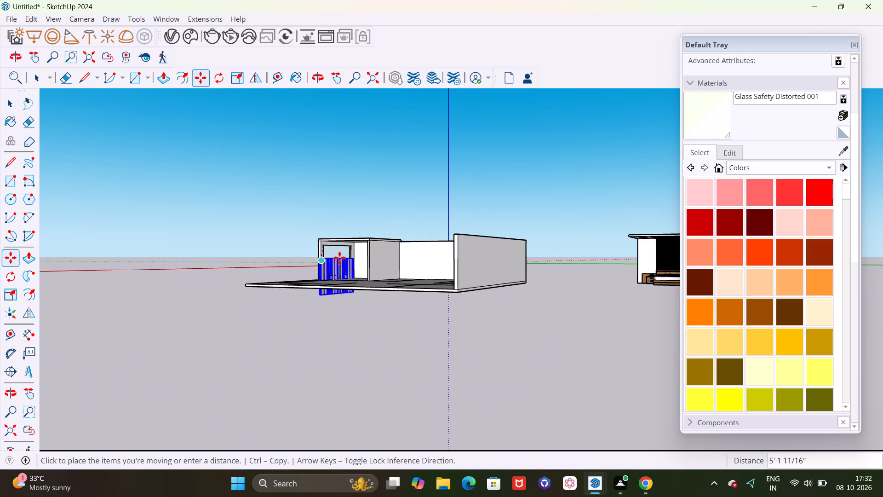
scroll(339, 258, down, 5)
middle_drag(340, 258, 116, 292)
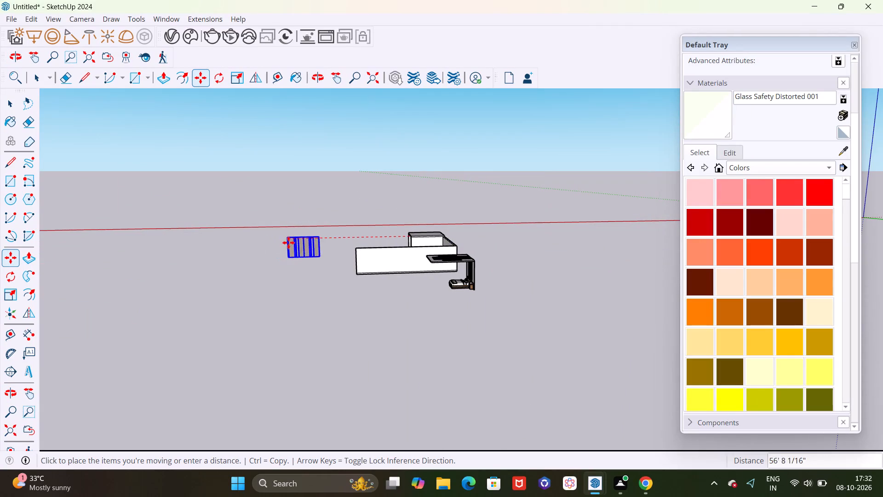
click(331, 239)
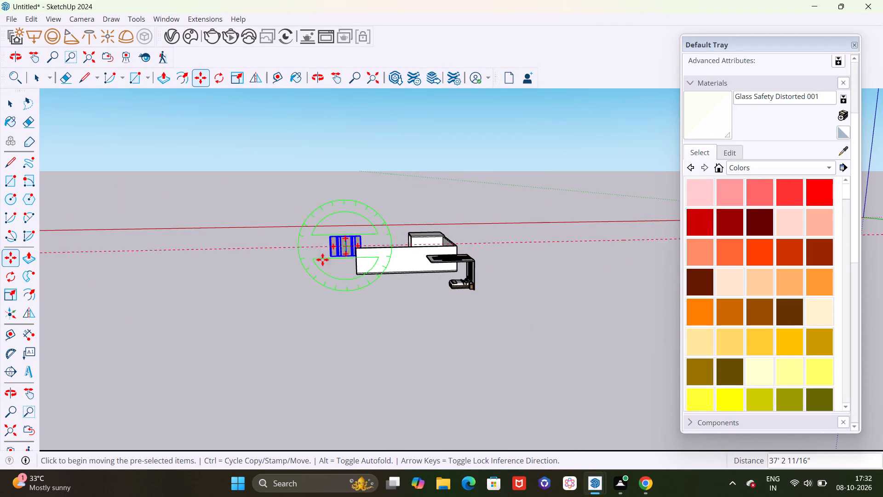
Move the grouped bedroom feature by its rear floor corner about 75' 5 9/16" to the box room's inner rear corner beside the window.
middle_drag(310, 285, 647, 330)
scroll(691, 255, up, 3)
scroll(638, 252, up, 4)
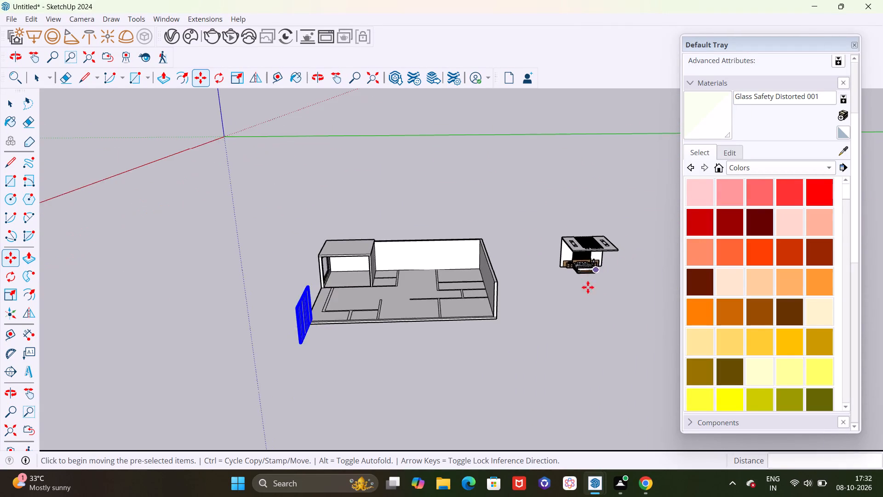
scroll(607, 302, up, 9)
key(space)
drag(477, 145, 612, 288)
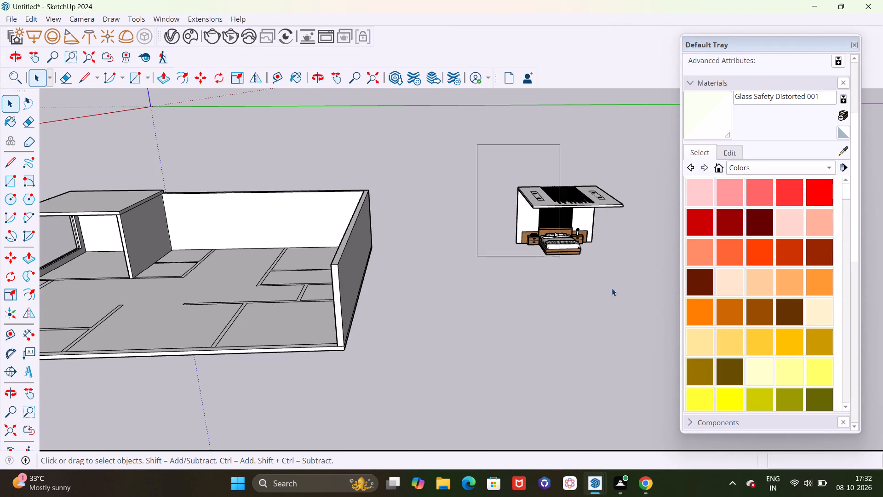
drag(612, 288, 650, 294)
scroll(532, 253, up, 13)
key(m)
scroll(502, 230, up, 2)
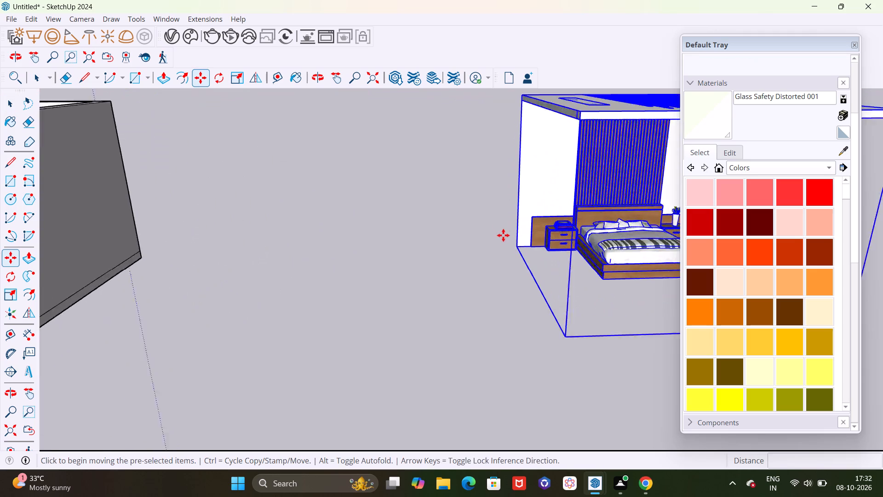
scroll(503, 235, up, 11)
click(518, 254)
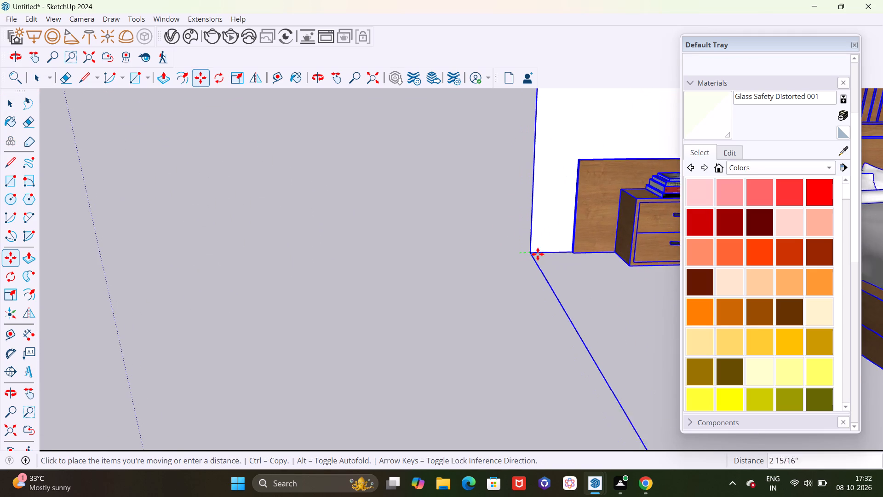
scroll(550, 256, down, 20)
scroll(550, 256, down, 12)
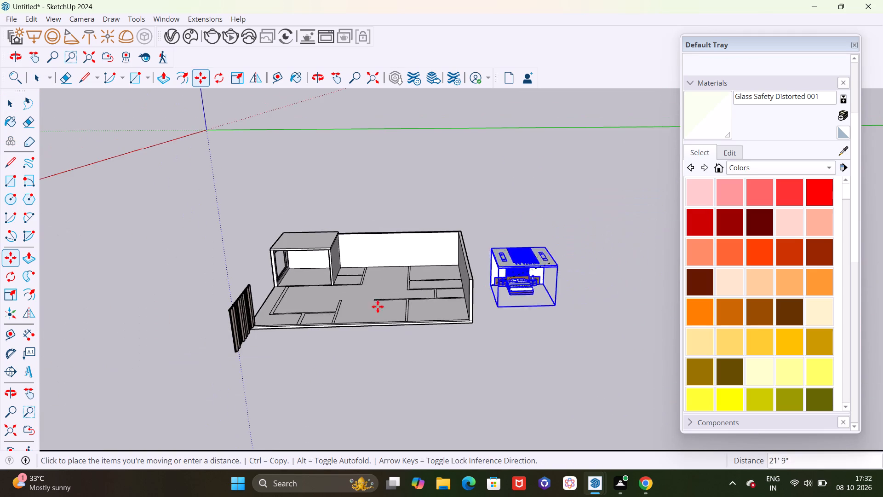
scroll(283, 293, up, 4)
scroll(284, 287, up, 20)
scroll(284, 287, up, 1)
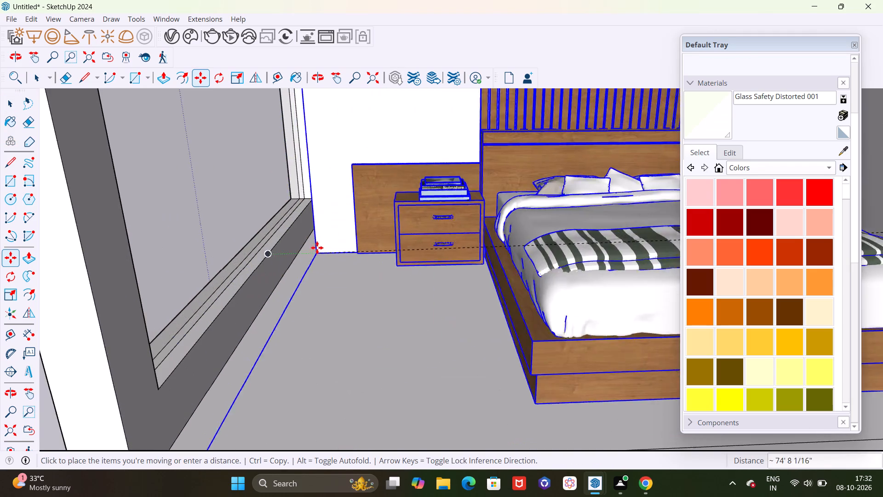
scroll(327, 220, up, 4)
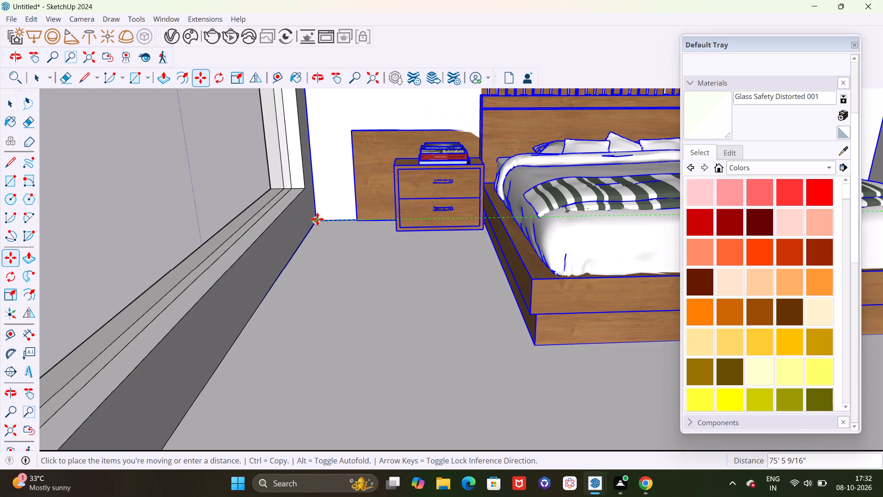
click(317, 219)
scroll(315, 223, down, 14)
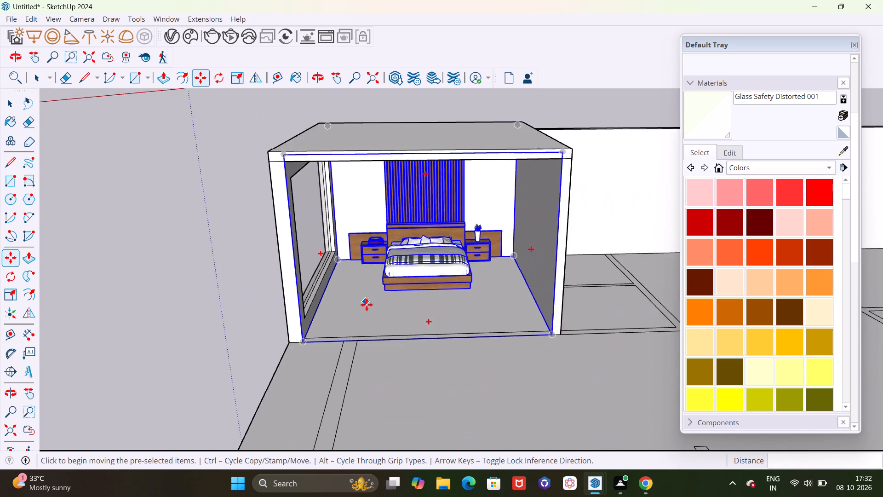
scroll(367, 305, down, 5)
middle_drag(378, 364, 384, 294)
key(space)
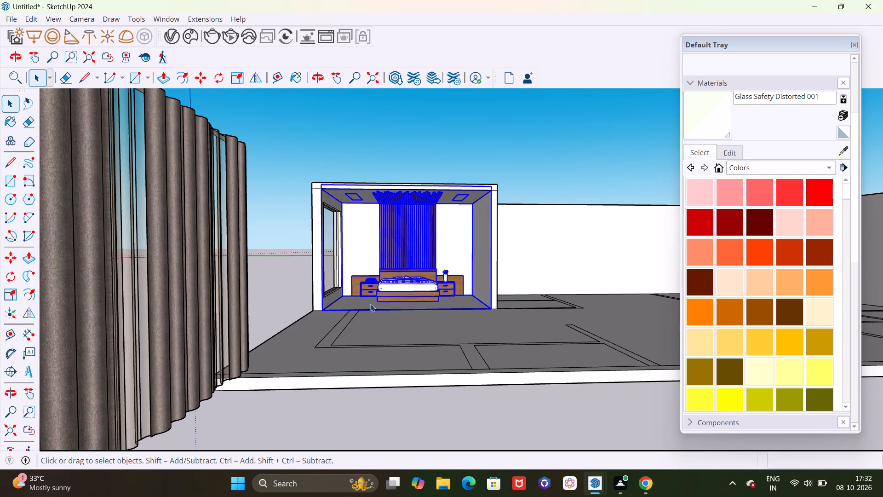
scroll(349, 319, down, 5)
click(461, 183)
Move the curtain by its rod end about 37' 7" back into the box room, against the window wall near the open front.
scroll(487, 232, down, 5)
middle_drag(528, 305, 370, 329)
scroll(344, 309, up, 8)
click(250, 224)
middle_drag(680, 339, 548, 399)
scroll(558, 349, up, 1)
scroll(537, 357, down, 5)
middle_drag(583, 383, 352, 445)
scroll(393, 271, up, 5)
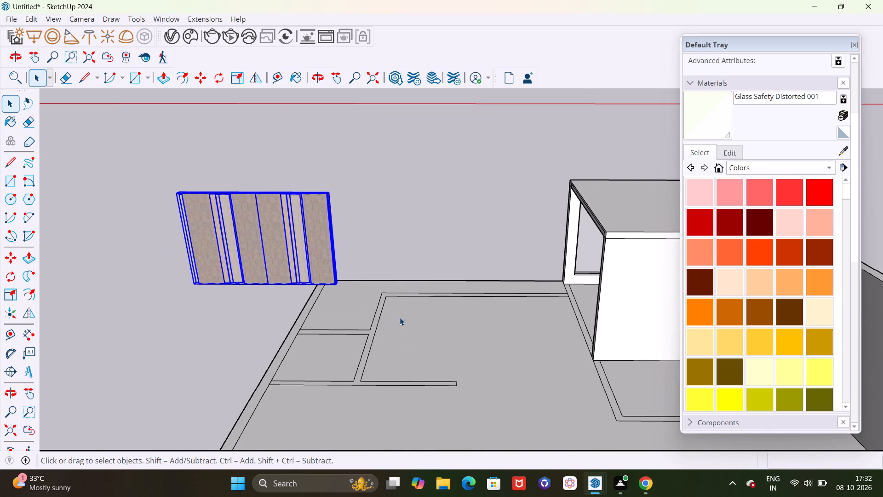
scroll(451, 384, down, 5)
middle_drag(470, 393, 602, 376)
scroll(194, 268, up, 8)
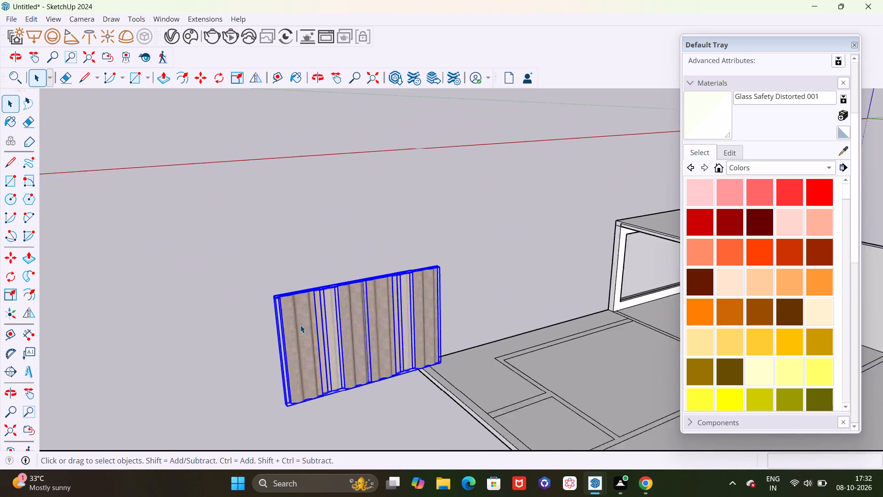
scroll(300, 325, up, 20)
scroll(300, 325, up, 3)
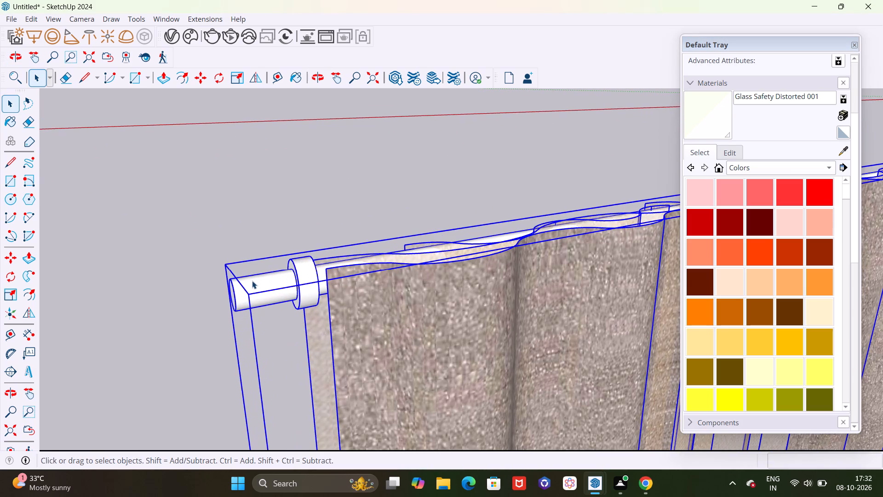
key(m)
click(234, 305)
scroll(234, 305, down, 7)
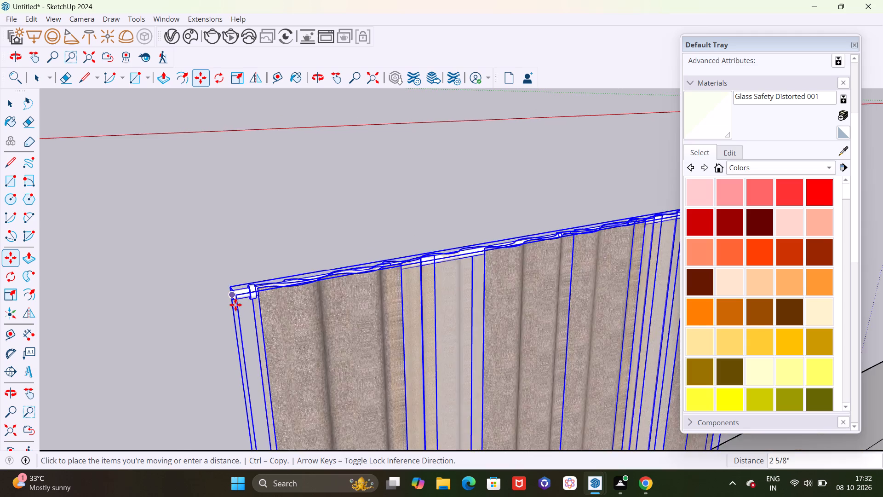
scroll(235, 305, down, 20)
scroll(235, 305, down, 5)
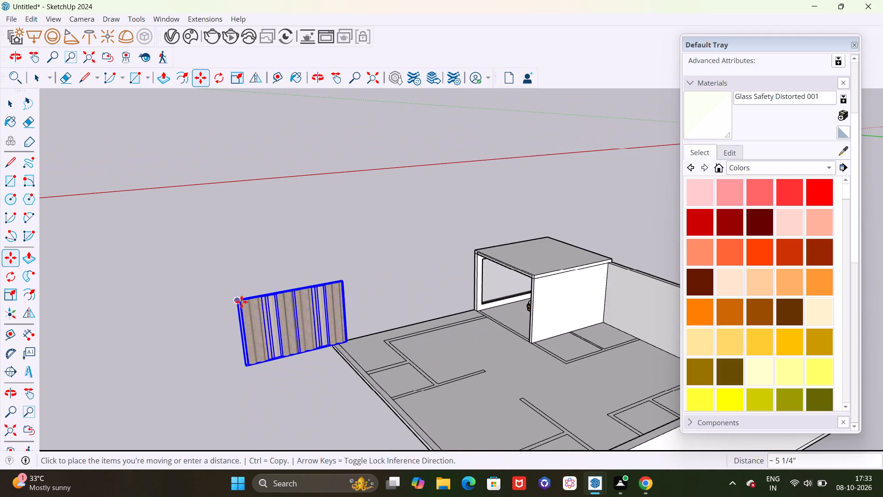
scroll(481, 260, up, 2)
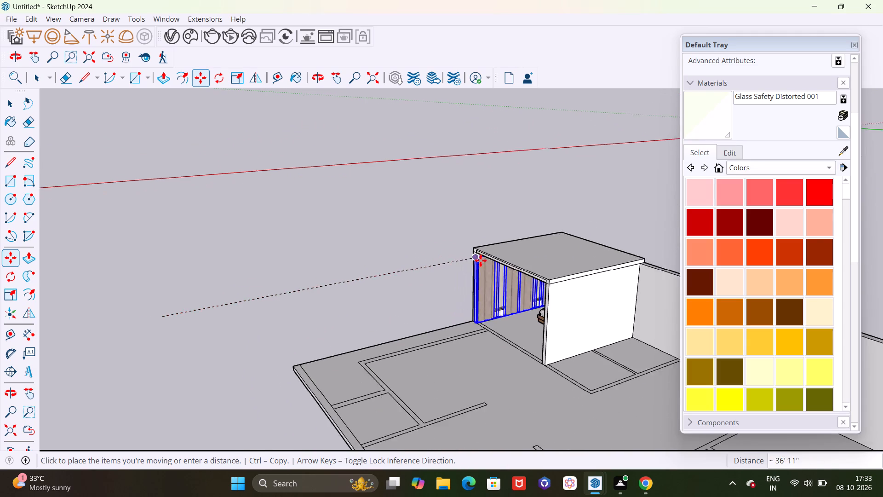
scroll(481, 260, up, 15)
middle_drag(483, 261, 467, 184)
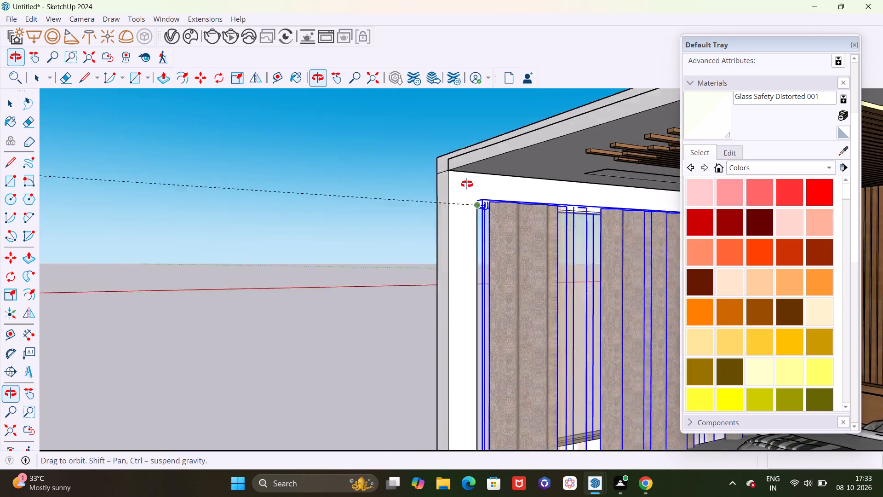
middle_drag(467, 184, 458, 179)
scroll(459, 179, down, 8)
middle_drag(461, 178, 511, 186)
scroll(459, 182, up, 3)
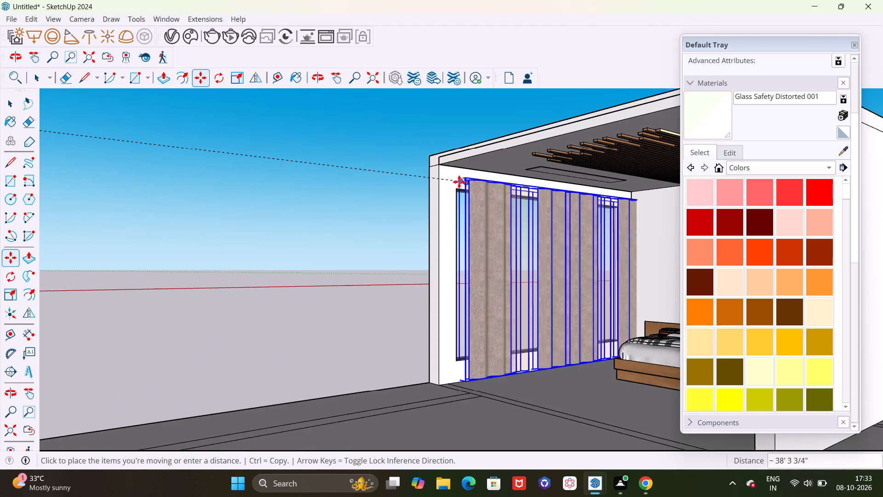
scroll(456, 182, up, 2)
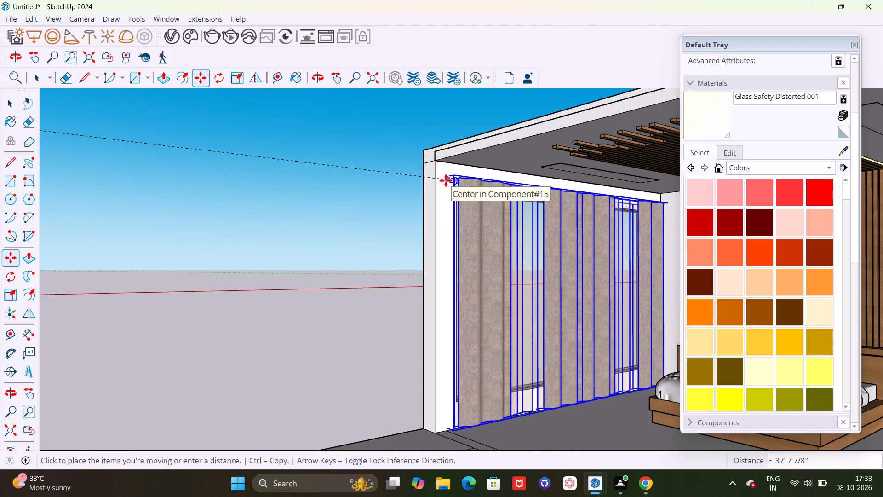
scroll(445, 180, up, 3)
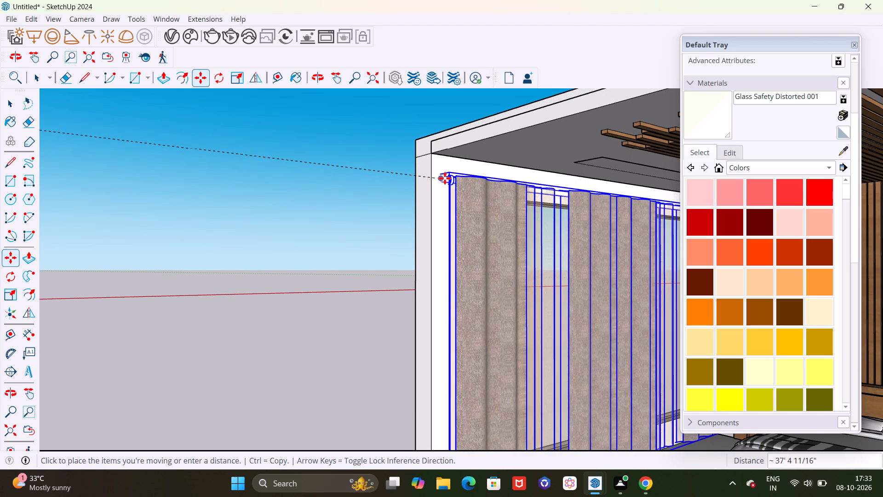
scroll(445, 178, up, 4)
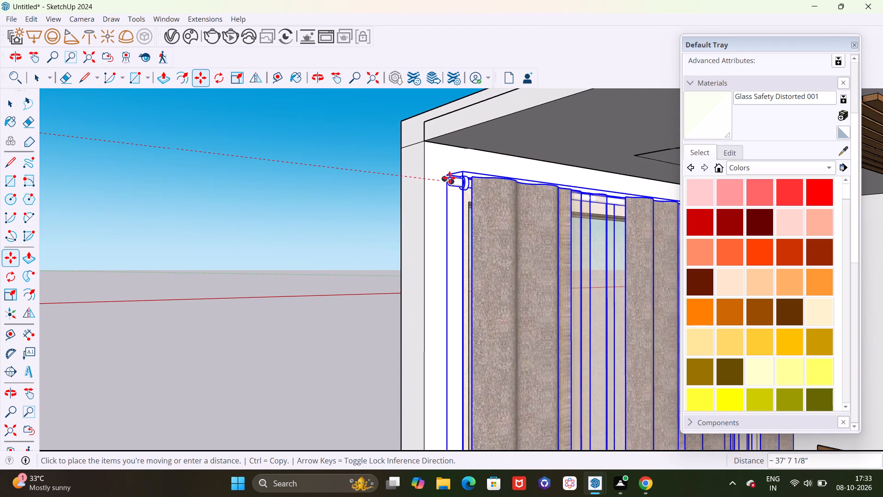
click(450, 178)
Examine how the curtain, slatted ceiling and bedroom feature sit inside the box room, from the open front and underneath.
scroll(451, 174, down, 11)
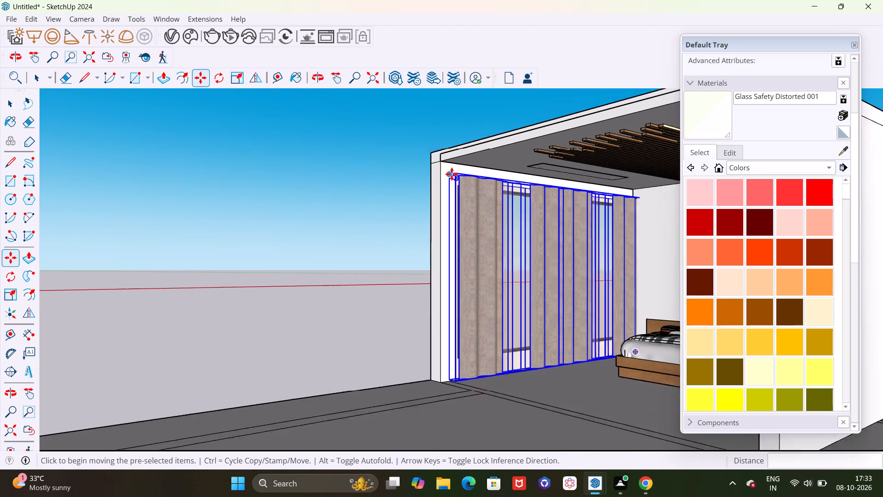
middle_drag(478, 246, 609, 317)
scroll(476, 360, up, 5)
scroll(458, 381, down, 1)
scroll(457, 382, up, 10)
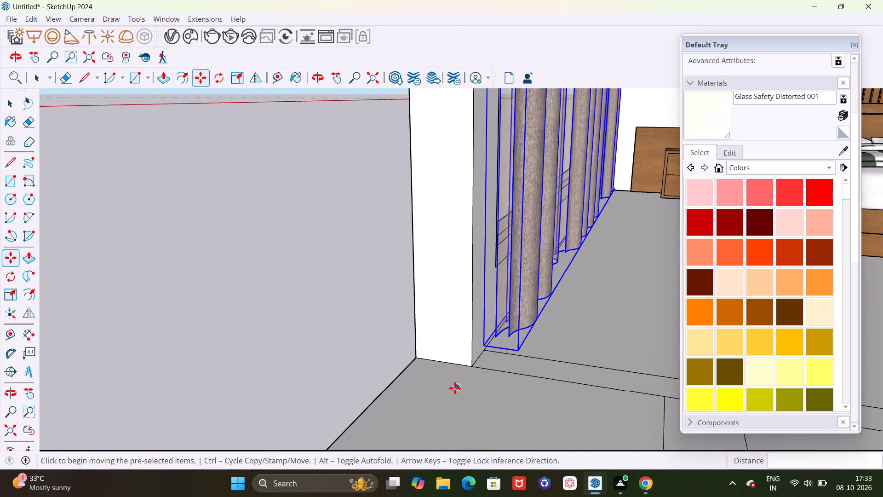
middle_drag(450, 388, 596, 409)
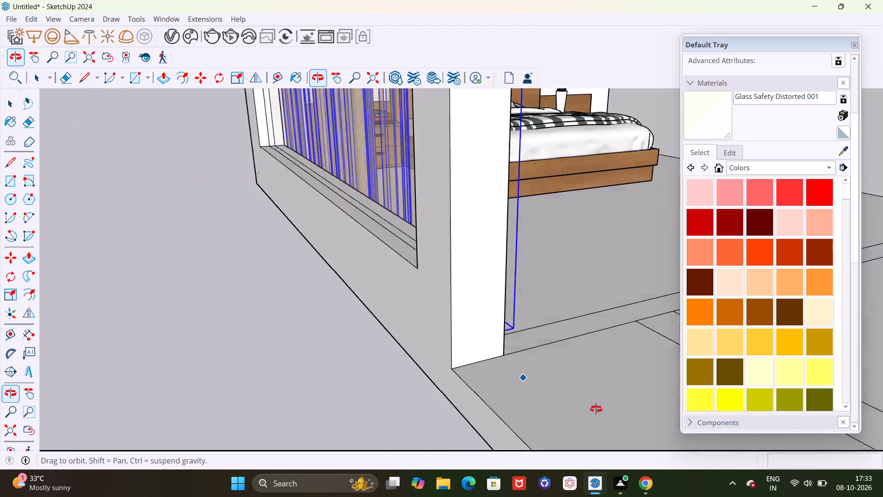
middle_drag(596, 409, 352, 414)
scroll(357, 397, down, 20)
scroll(357, 397, down, 2)
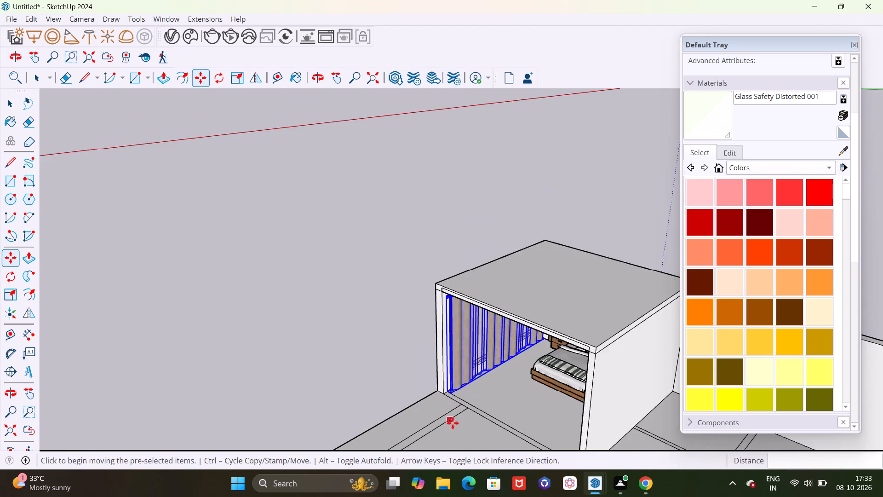
middle_drag(460, 421, 586, 331)
scroll(434, 357, up, 5)
scroll(320, 309, down, 5)
key(space)
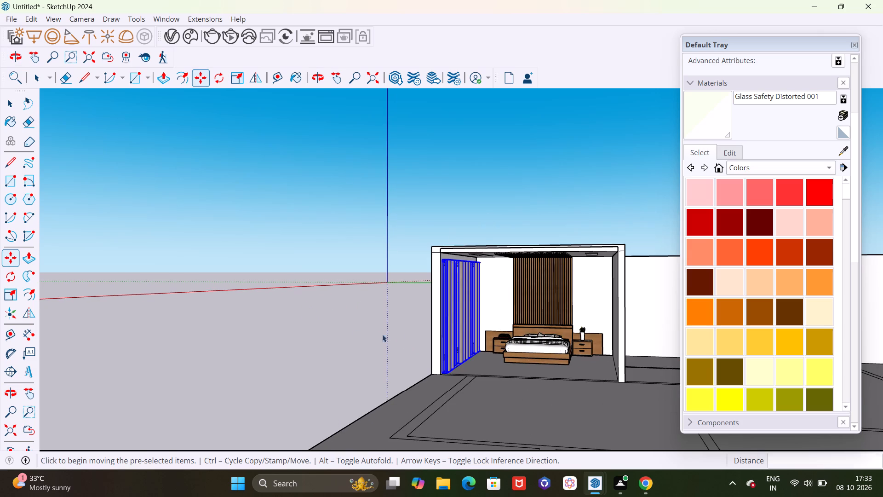
scroll(383, 332, down, 5)
click(312, 332)
scroll(498, 369, up, 11)
scroll(327, 269, down, 3)
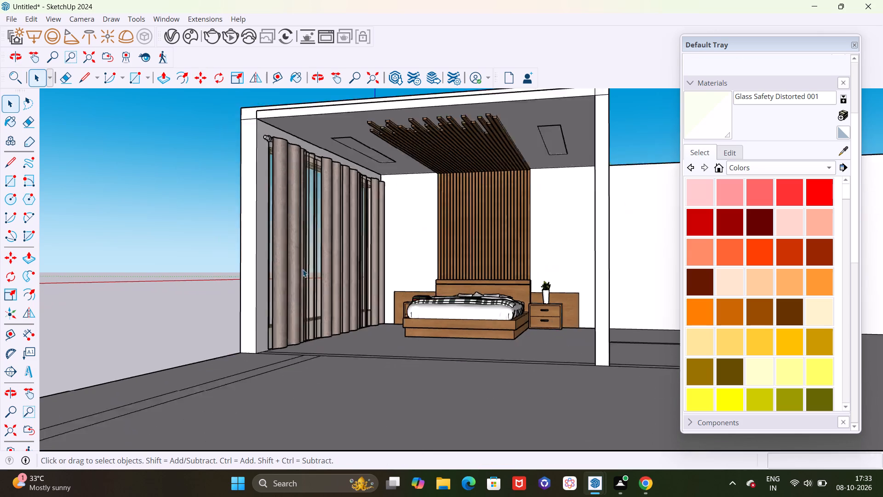
scroll(303, 269, down, 1)
middle_drag(360, 306, 428, 296)
scroll(372, 127, up, 8)
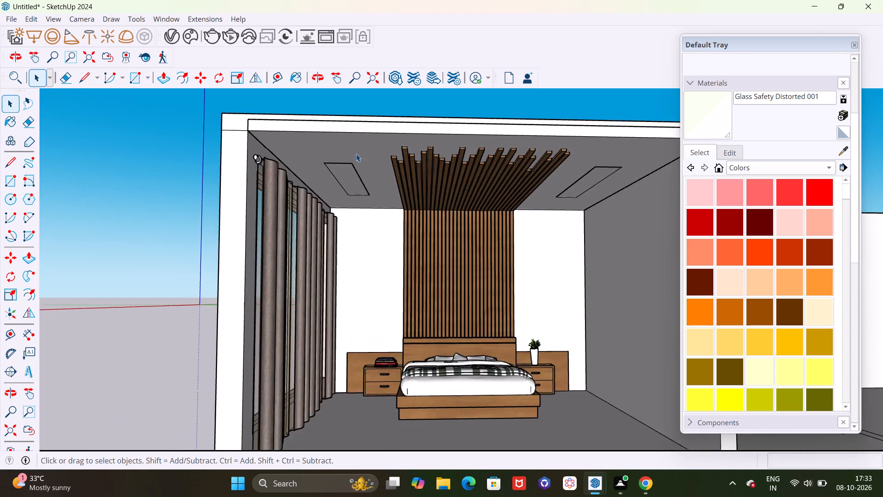
scroll(356, 154, up, 14)
middle_drag(337, 239, 306, 260)
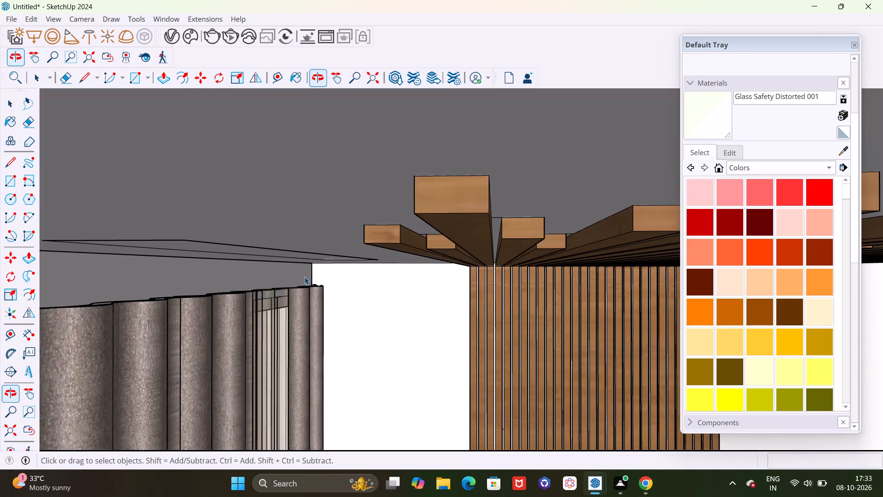
scroll(317, 250, down, 20)
scroll(317, 250, down, 20)
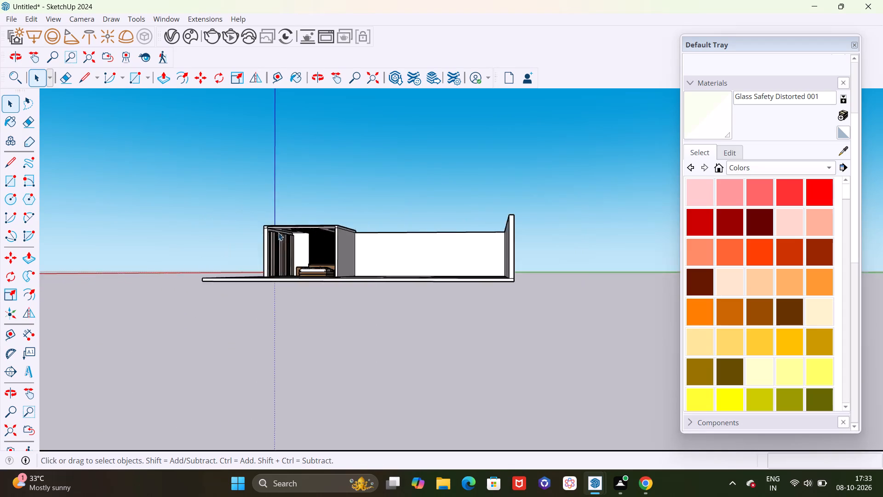
scroll(278, 232, down, 15)
scroll(313, 220, up, 20)
scroll(313, 220, up, 1)
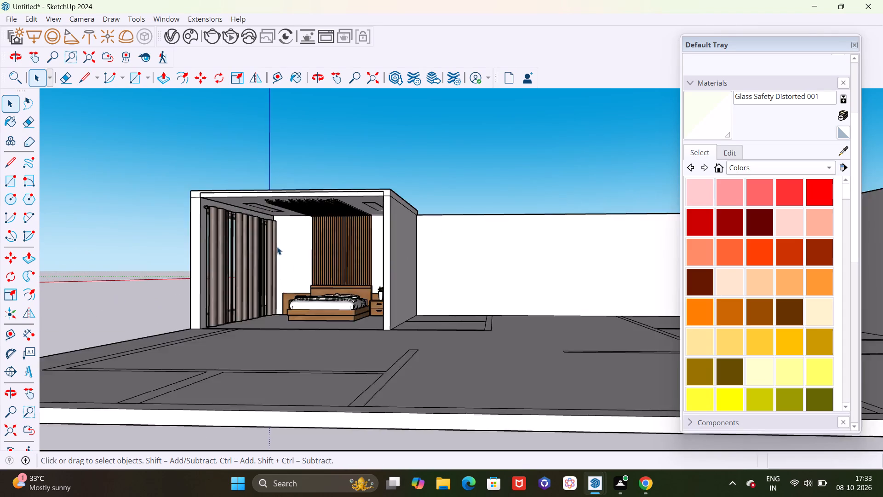
scroll(277, 247, up, 8)
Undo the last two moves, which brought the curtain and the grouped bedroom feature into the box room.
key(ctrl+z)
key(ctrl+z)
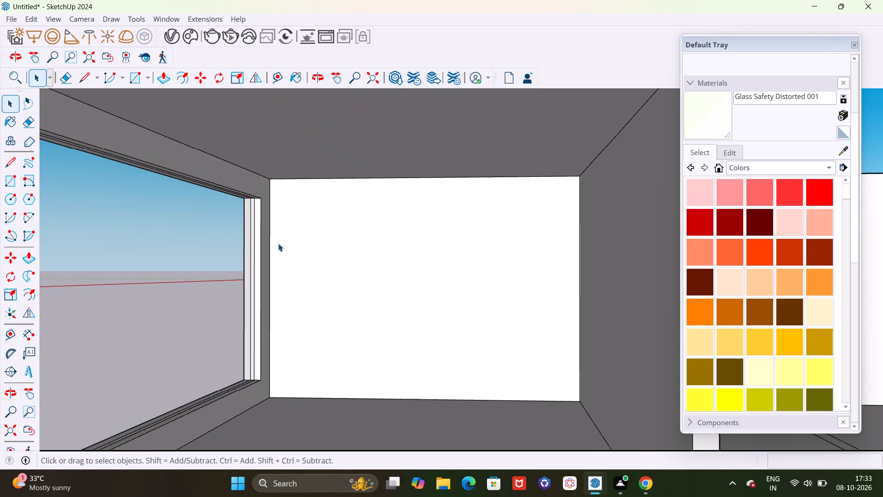
Examine the grouped bedroom feature's ceiling slab from below and above, including its wooden slats and recessed light panels.
scroll(279, 243, down, 20)
scroll(279, 243, down, 5)
scroll(421, 264, up, 12)
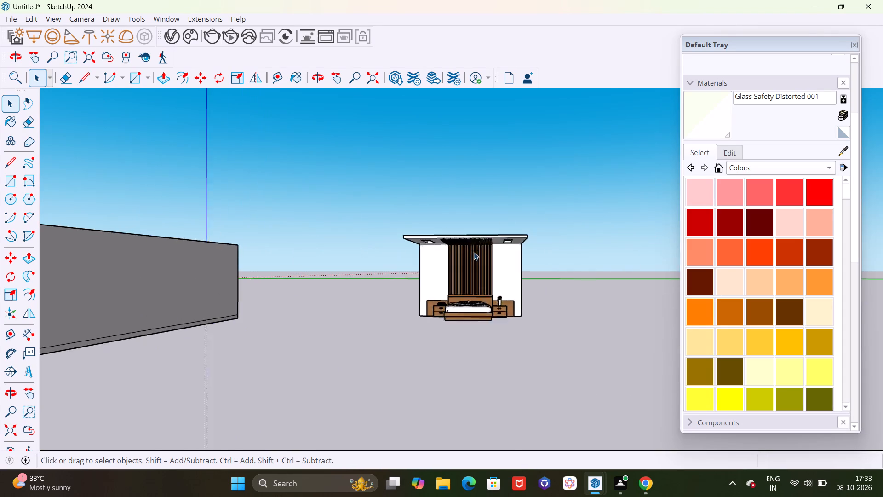
scroll(474, 252, up, 7)
middle_drag(445, 287, 456, 203)
scroll(430, 196, up, 5)
scroll(390, 196, up, 5)
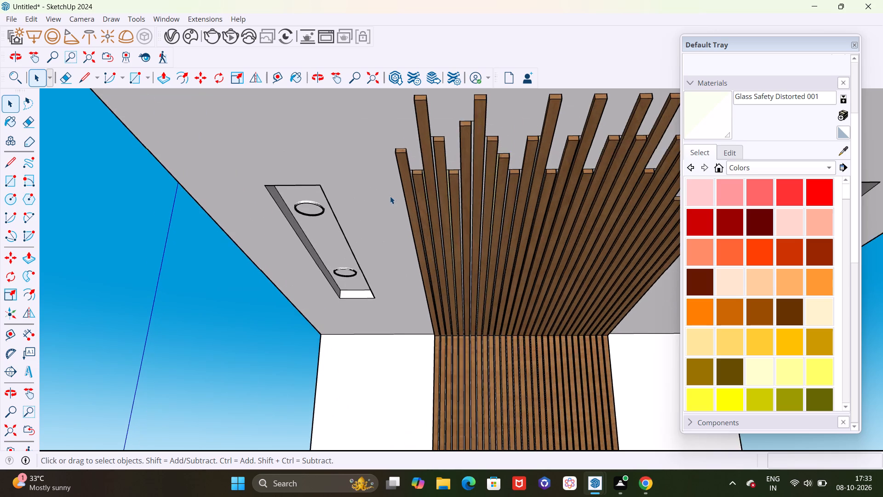
scroll(384, 236, down, 11)
middle_drag(401, 254, 391, 408)
scroll(391, 403, down, 1)
scroll(350, 293, up, 5)
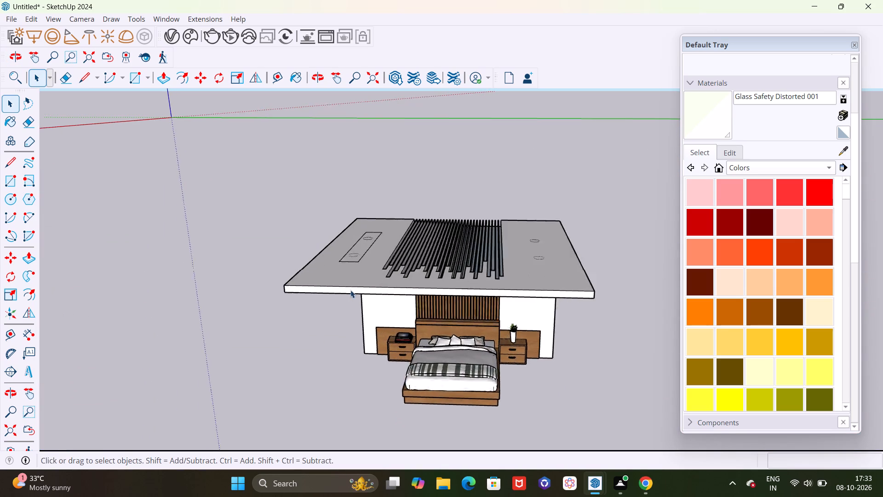
scroll(350, 290, up, 1)
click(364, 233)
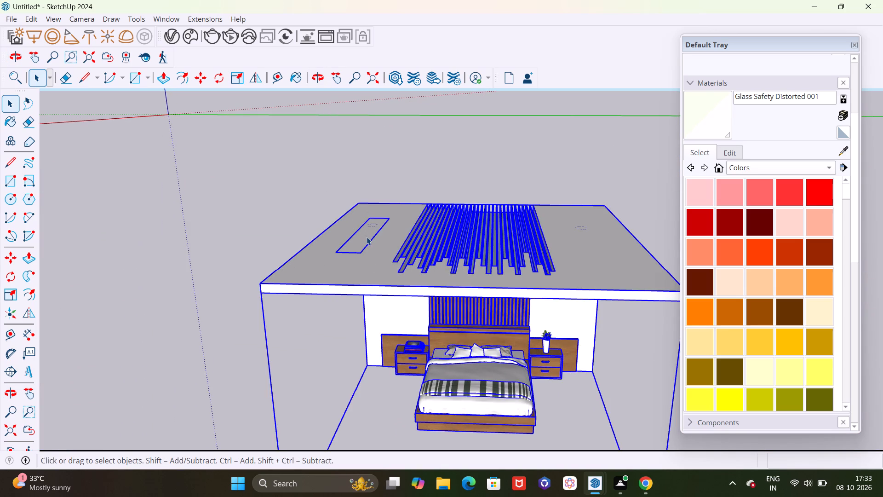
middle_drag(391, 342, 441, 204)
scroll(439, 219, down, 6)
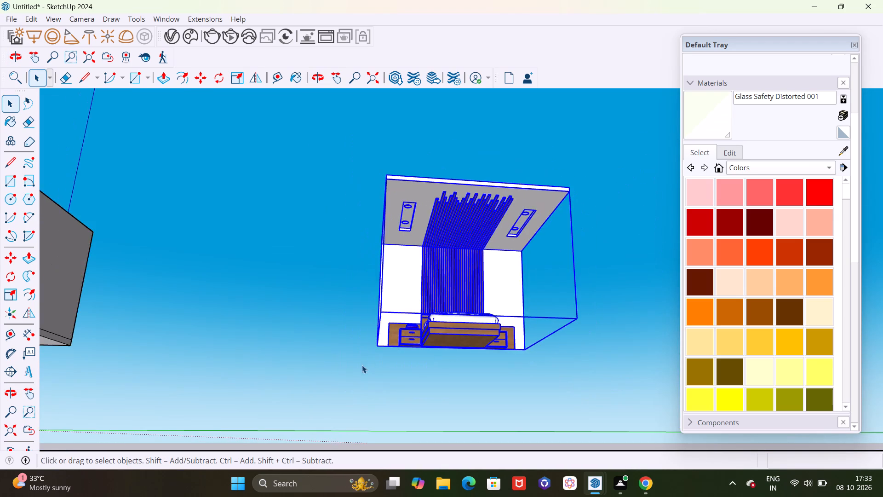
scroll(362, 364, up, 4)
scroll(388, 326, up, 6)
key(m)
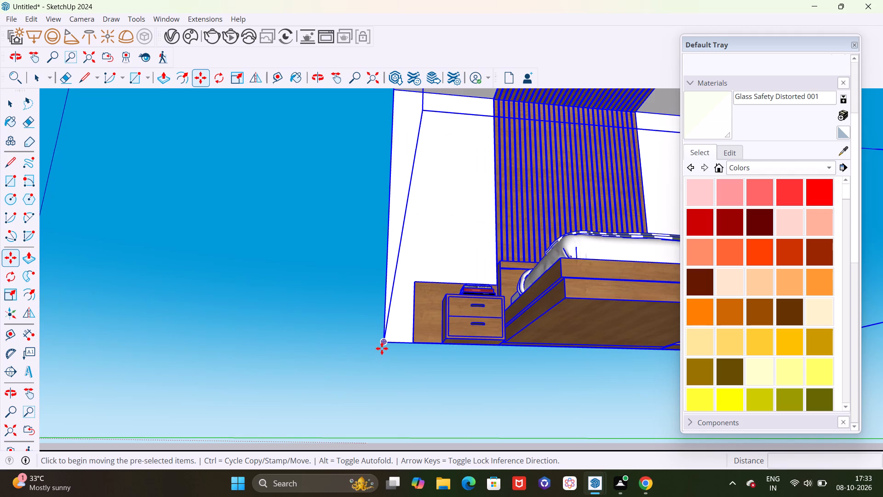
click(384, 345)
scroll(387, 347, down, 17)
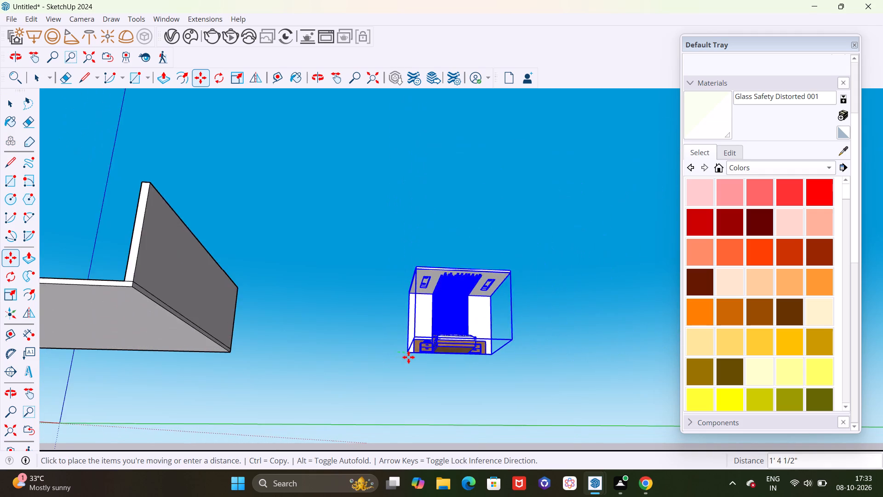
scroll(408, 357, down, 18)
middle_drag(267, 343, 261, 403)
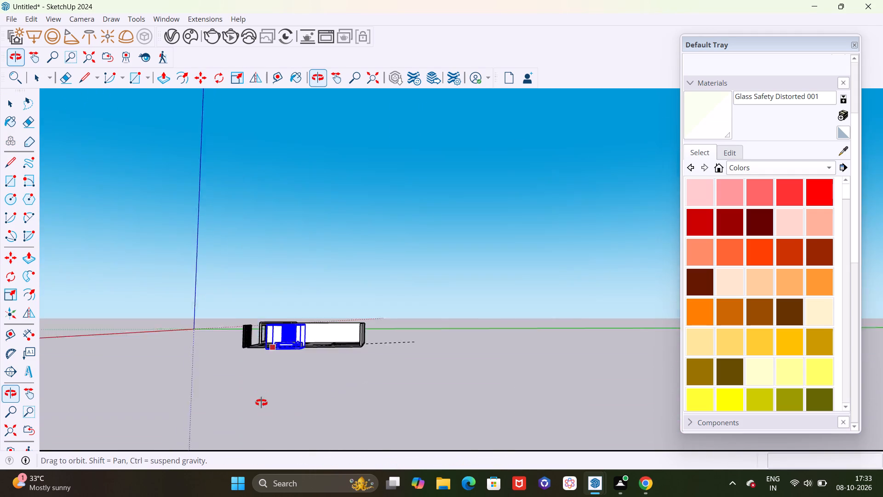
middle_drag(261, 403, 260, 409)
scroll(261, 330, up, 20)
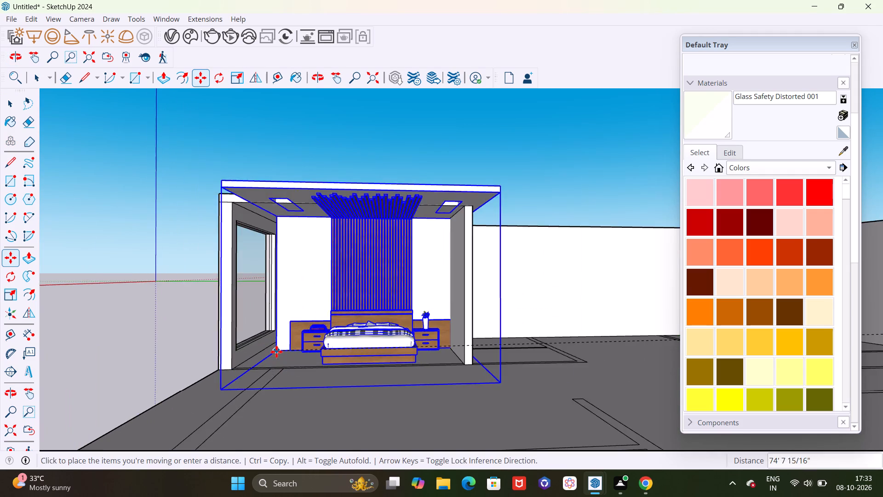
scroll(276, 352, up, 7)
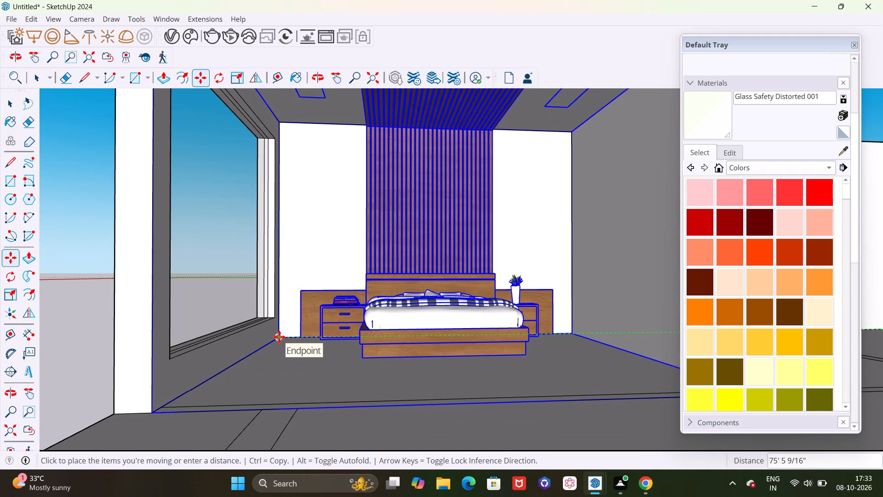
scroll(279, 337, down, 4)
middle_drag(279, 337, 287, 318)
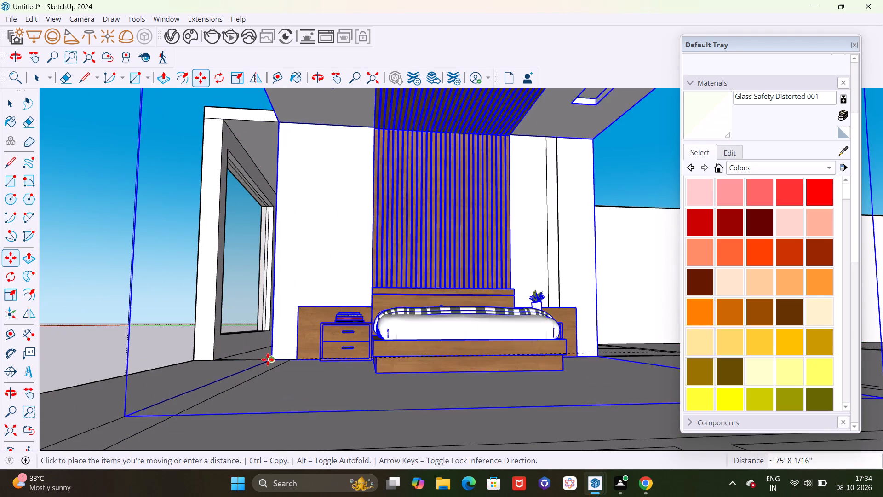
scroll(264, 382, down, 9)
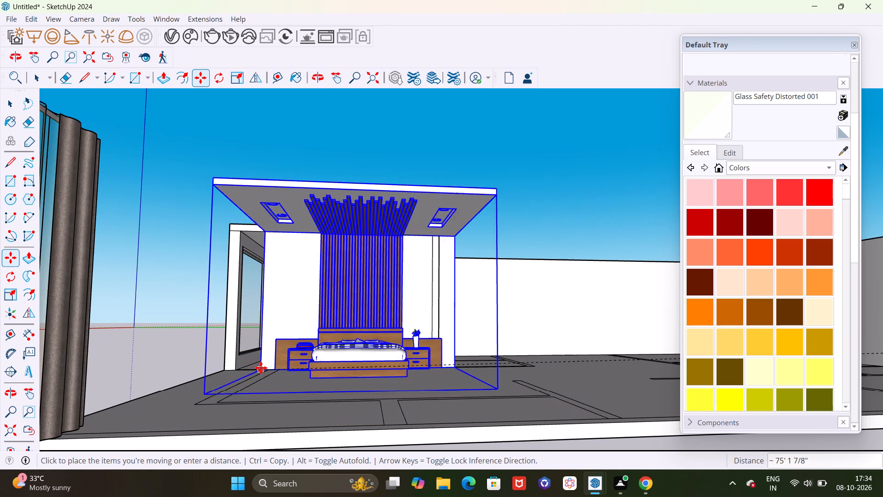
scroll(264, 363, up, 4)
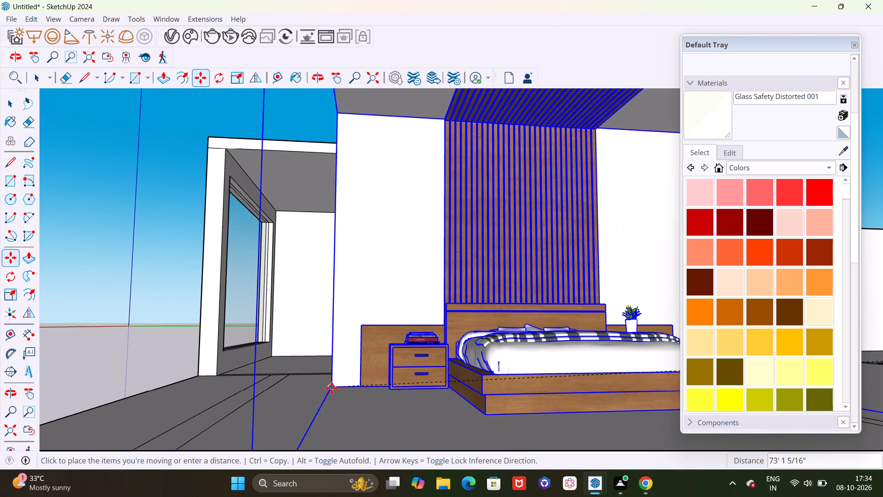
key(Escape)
Push the underside of the box room's ceiling about 4 9/16" up into the roof slab.
scroll(333, 390, down, 7)
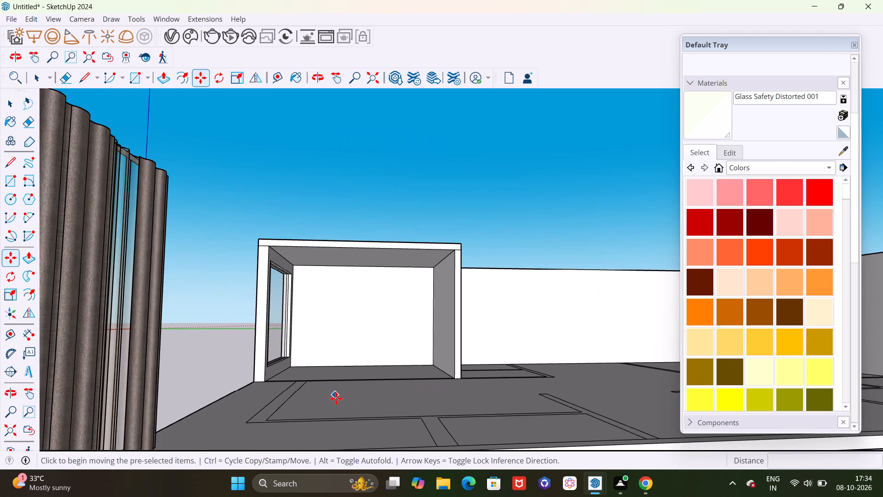
middle_drag(339, 399, 340, 362)
scroll(355, 244, up, 8)
key(p)
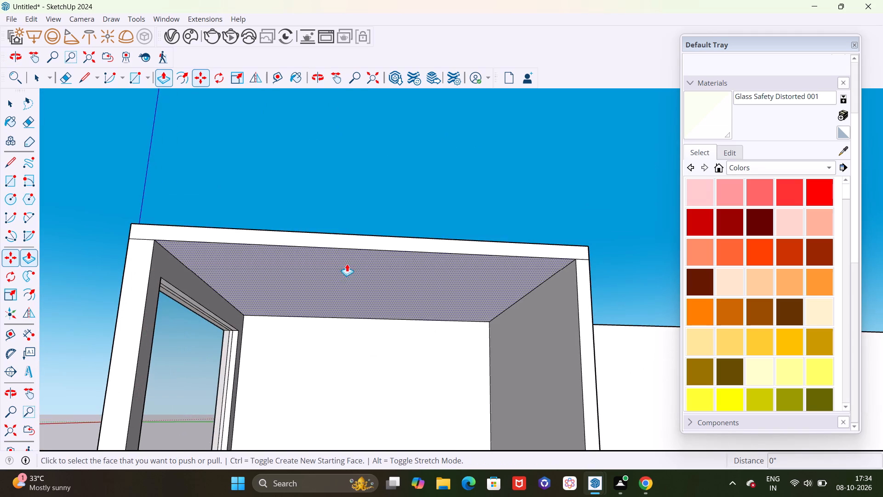
click(342, 276)
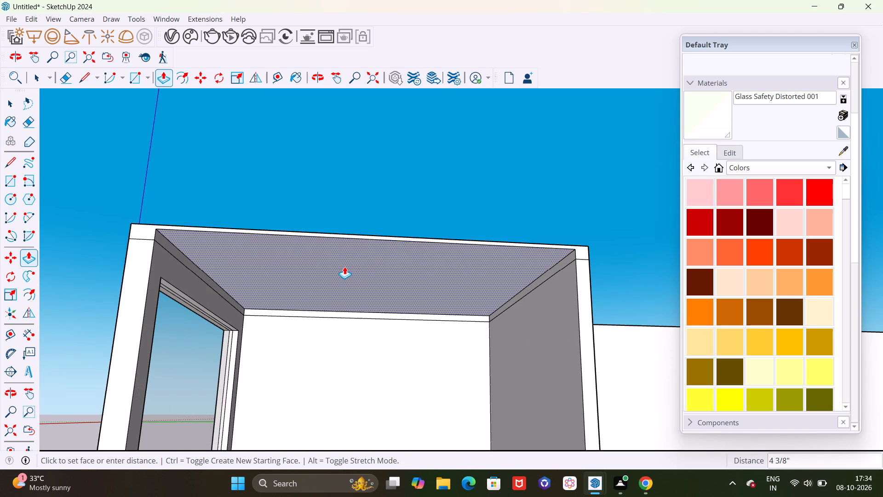
click(344, 266)
scroll(344, 266, down, 4)
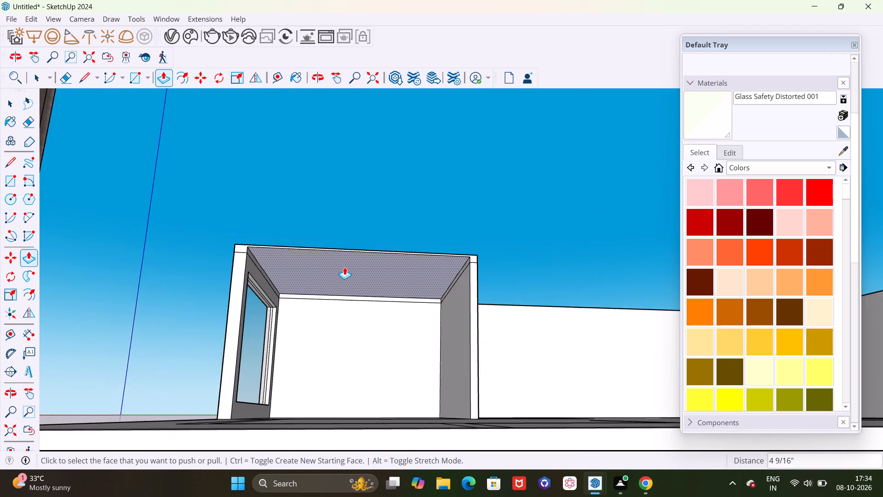
scroll(344, 267, down, 14)
middle_drag(411, 218, 348, 289)
scroll(348, 289, down, 5)
Move the grouped bedroom feature by its rear floor corner 75' 5 9/16" to the box room's inner rear corner beside the window.
key(space)
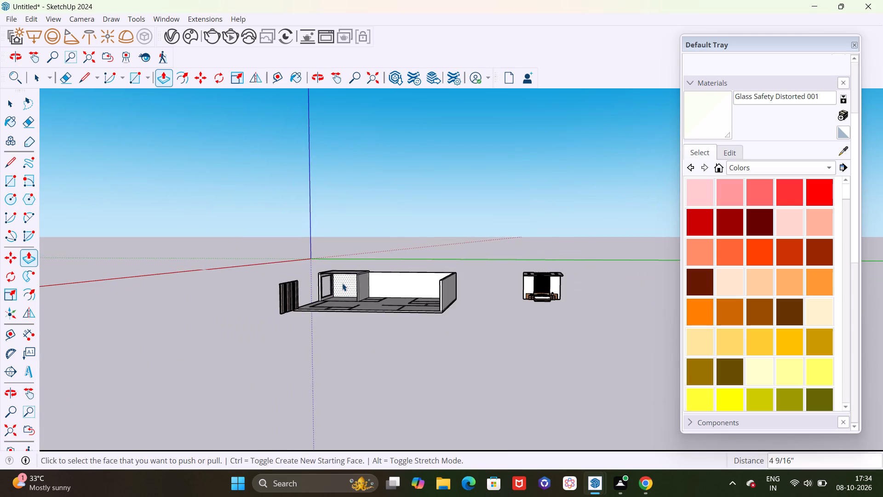
scroll(518, 267, up, 9)
drag(494, 248, 586, 362)
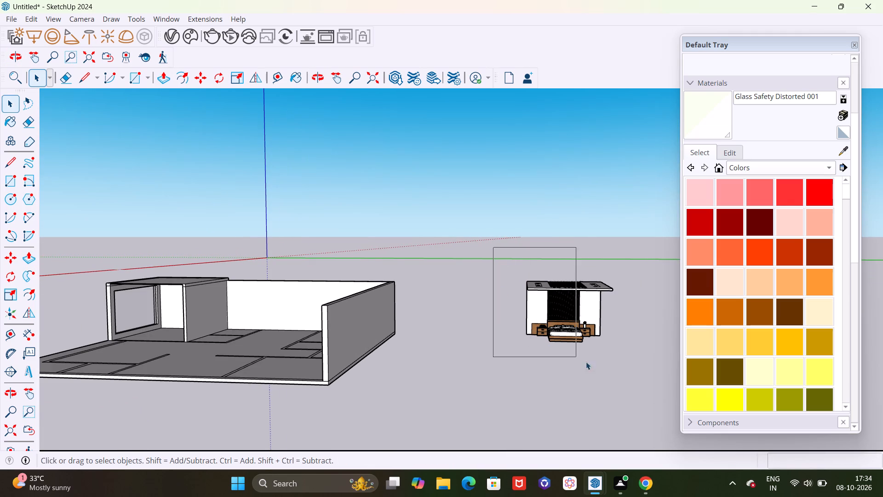
drag(586, 362, 625, 375)
scroll(535, 340, up, 15)
middle_drag(530, 347, 494, 359)
scroll(497, 356, up, 8)
key(m)
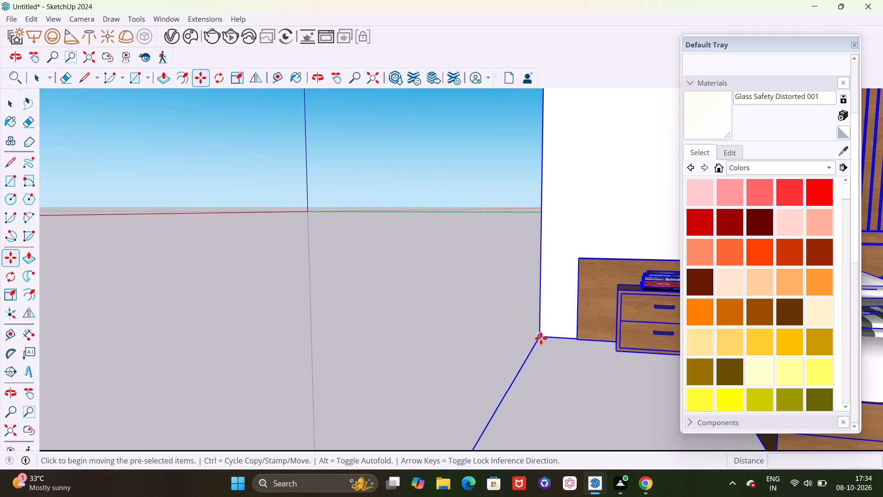
click(540, 339)
scroll(540, 339, down, 10)
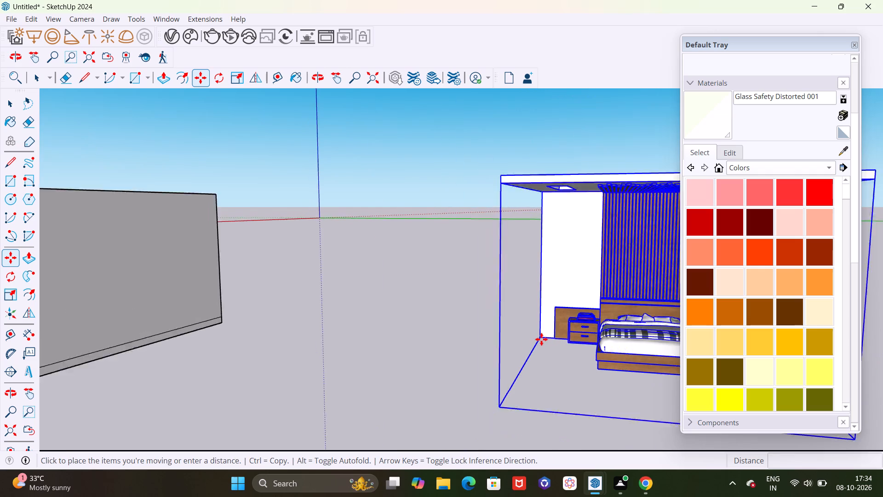
scroll(541, 339, down, 18)
scroll(380, 339, up, 11)
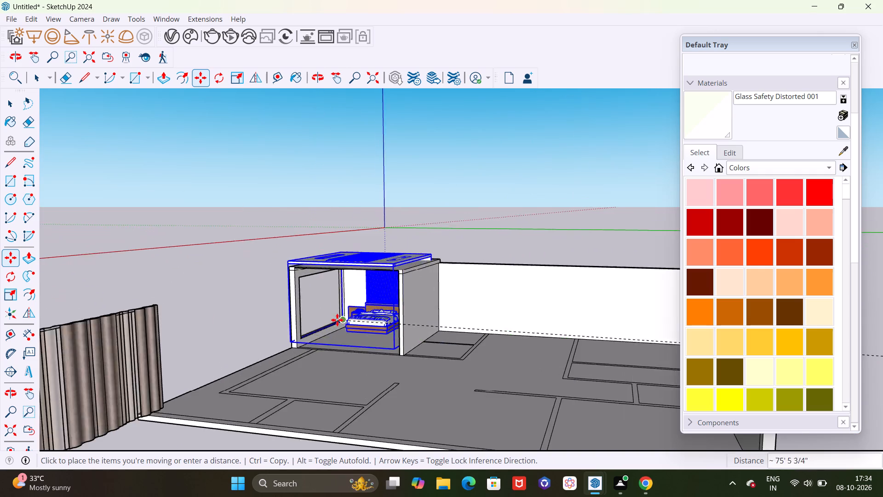
scroll(337, 320, up, 15)
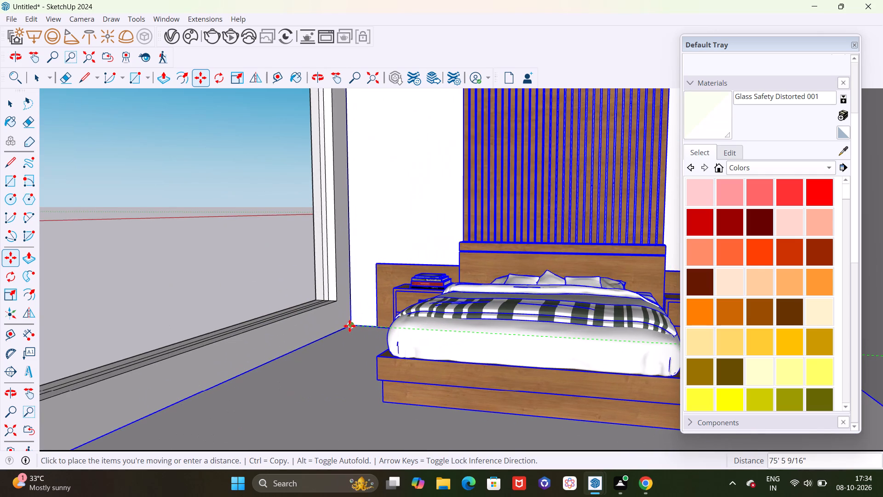
click(350, 326)
scroll(389, 330, down, 11)
middle_drag(427, 389, 499, 316)
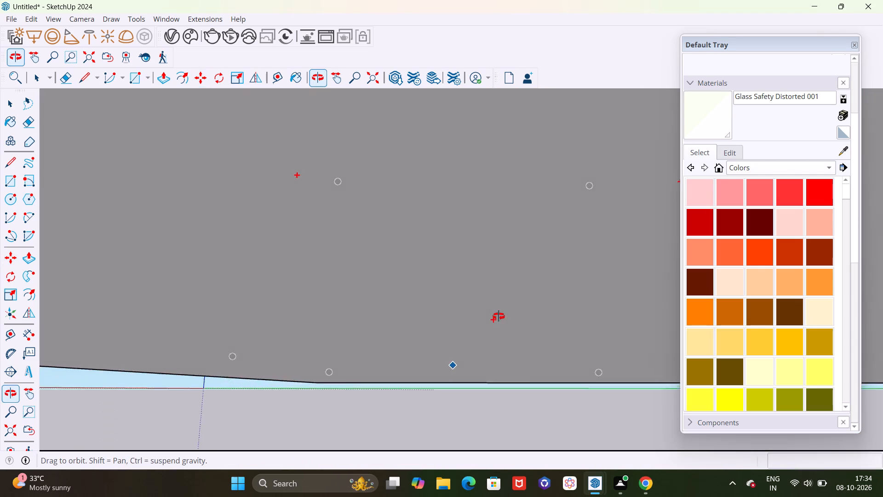
Move the curtain by the end of its rod about 38' 1 3/16" to the inner side of the box room's window, and deselect it.
middle_drag(499, 316, 481, 336)
scroll(417, 349, down, 19)
middle_drag(407, 330, 366, 403)
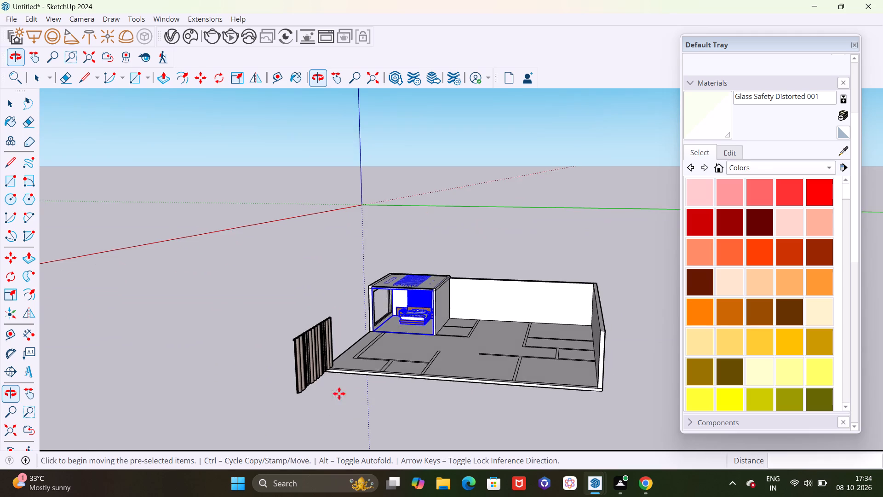
scroll(326, 388, up, 5)
scroll(338, 375, down, 6)
middle_drag(433, 436, 362, 426)
key(space)
scroll(360, 405, down, 4)
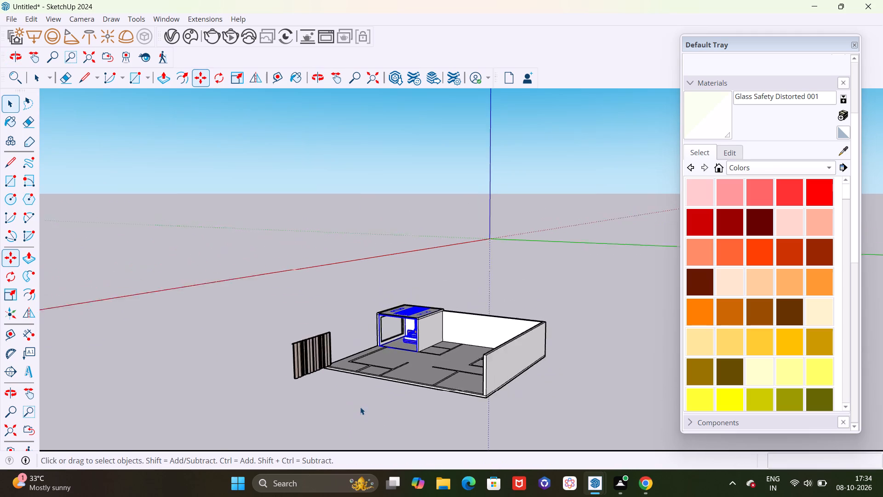
scroll(360, 407, down, 2)
middle_drag(451, 441, 370, 441)
scroll(281, 335, up, 10)
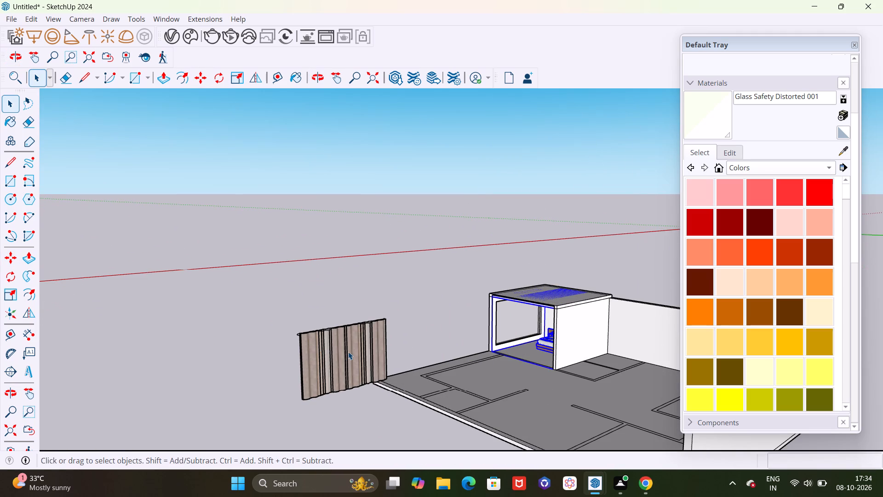
click(348, 352)
scroll(301, 362, up, 17)
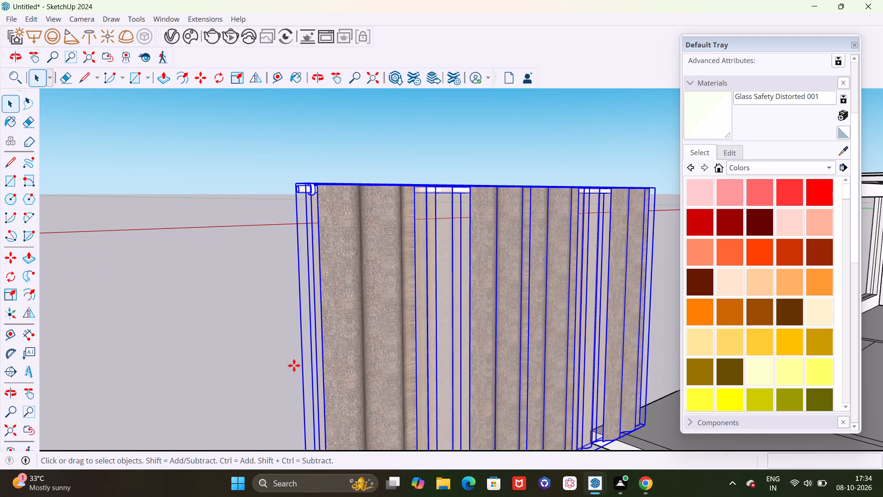
key(m)
scroll(299, 229, up, 5)
scroll(298, 210, down, 4)
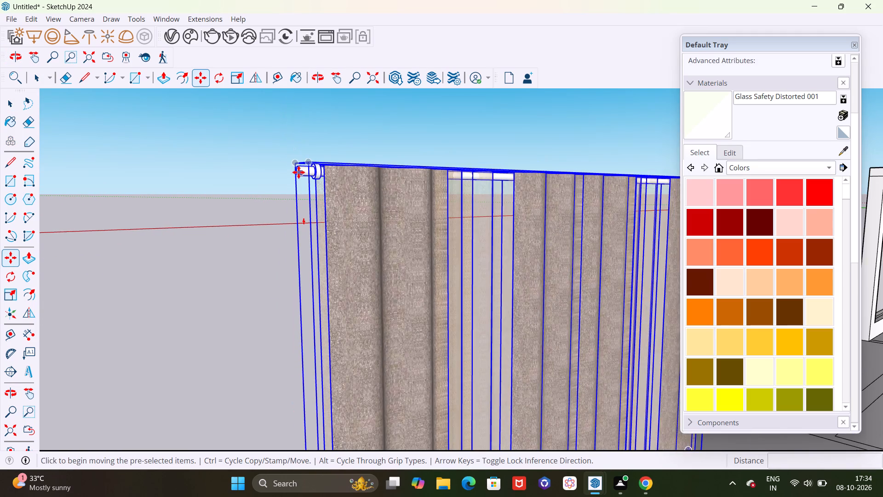
scroll(298, 172, up, 3)
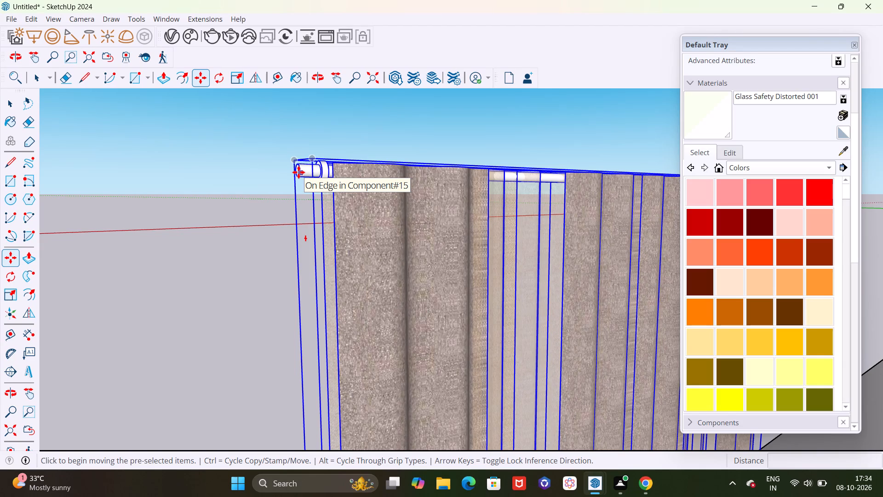
click(298, 172)
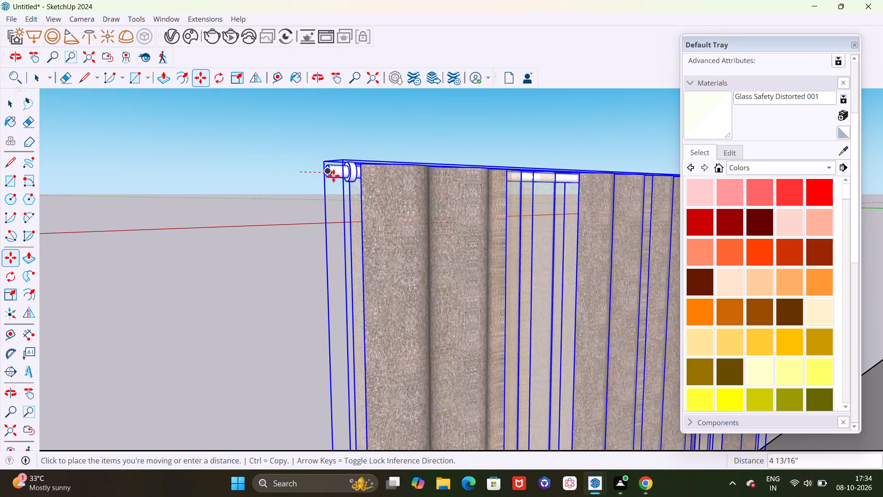
scroll(333, 176, down, 19)
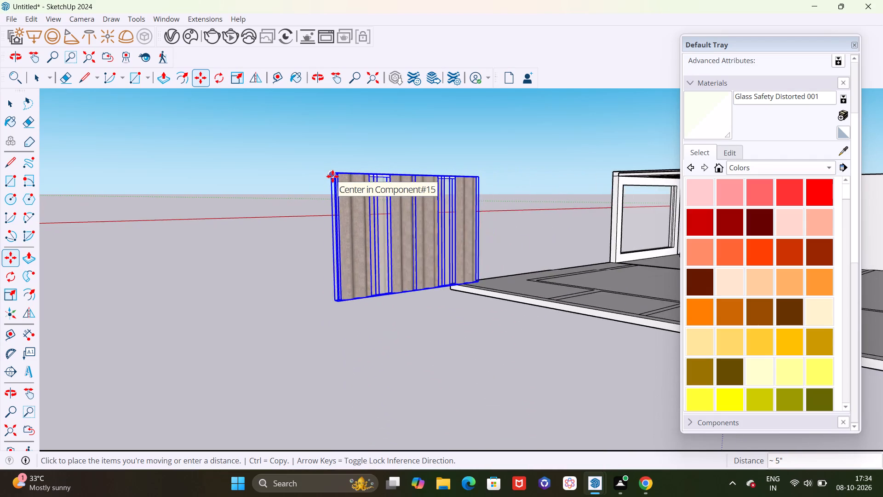
scroll(333, 176, down, 4)
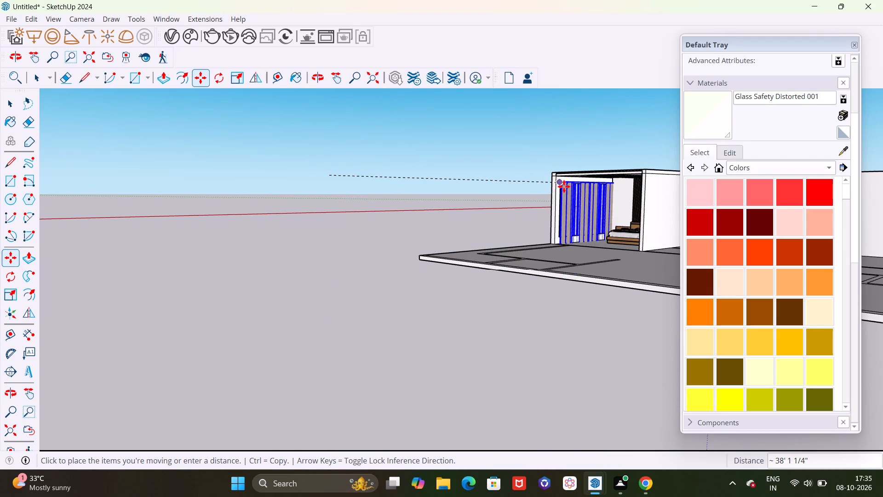
scroll(564, 186, up, 14)
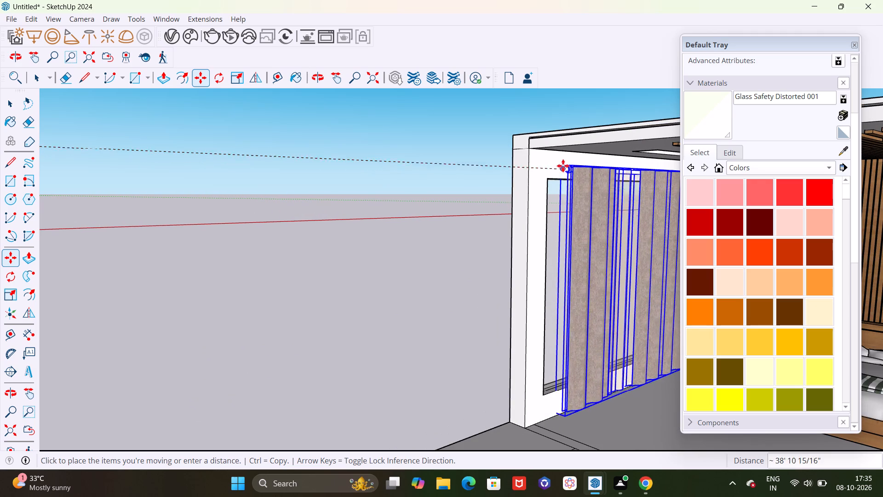
scroll(558, 169, up, 2)
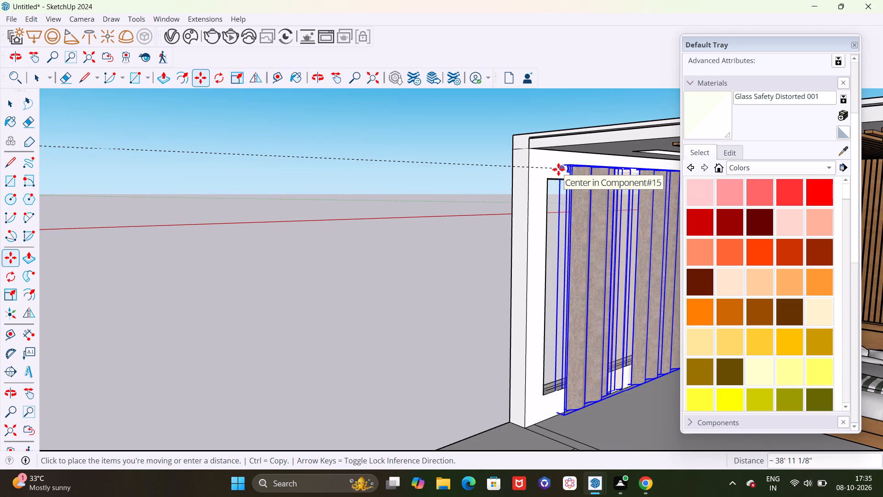
scroll(558, 169, up, 5)
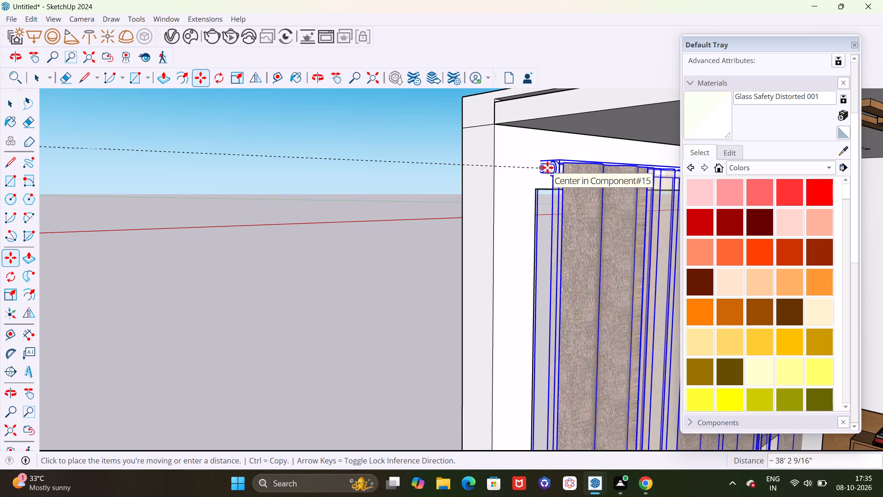
scroll(547, 168, up, 2)
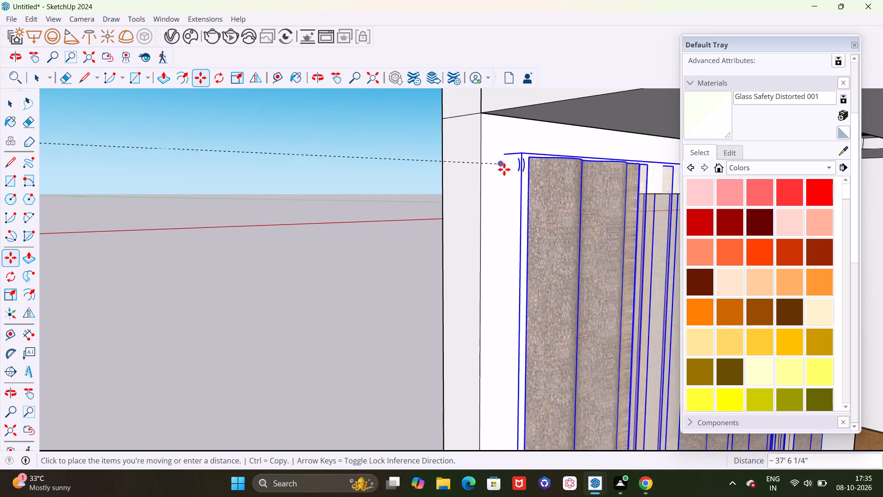
scroll(501, 150, down, 15)
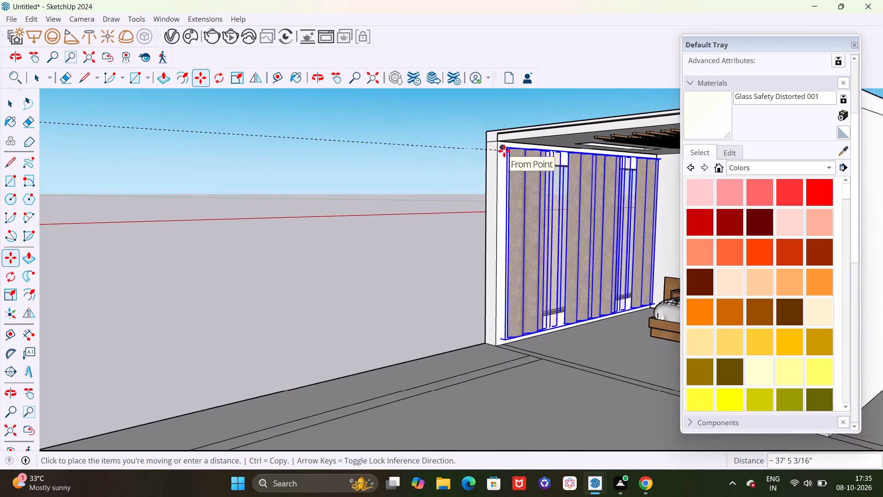
scroll(517, 157, up, 6)
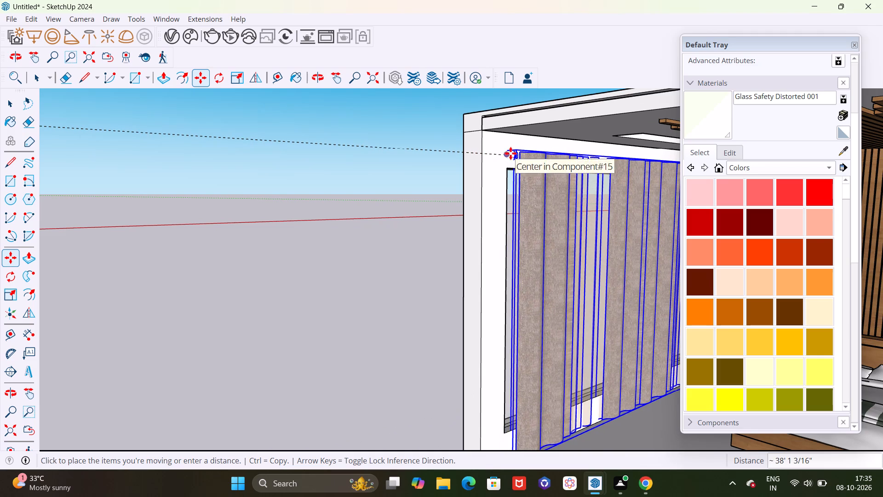
click(510, 156)
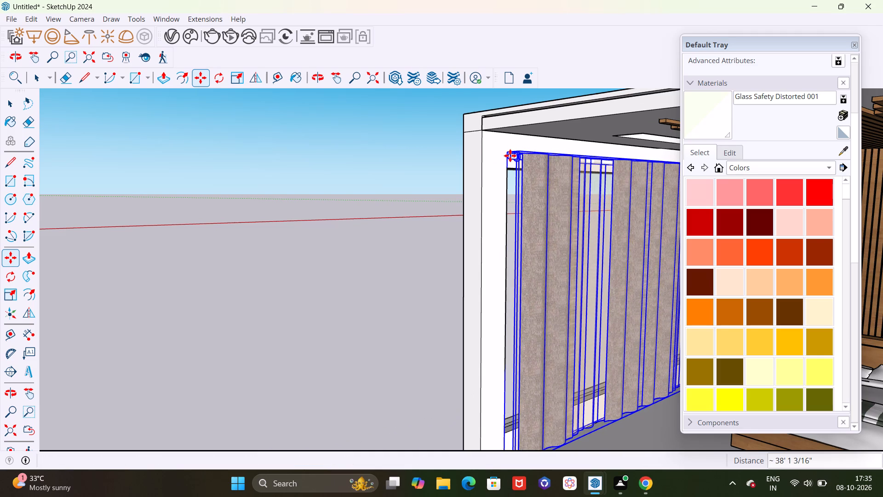
scroll(568, 166, down, 4)
scroll(540, 187, up, 5)
scroll(495, 153, up, 8)
middle_drag(521, 170, 665, 165)
scroll(591, 164, down, 5)
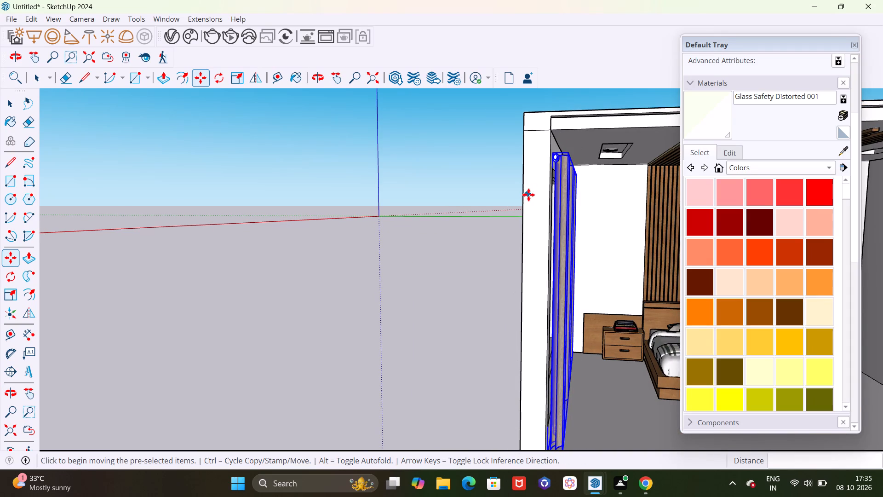
key(space)
scroll(349, 171, down, 4)
click(365, 245)
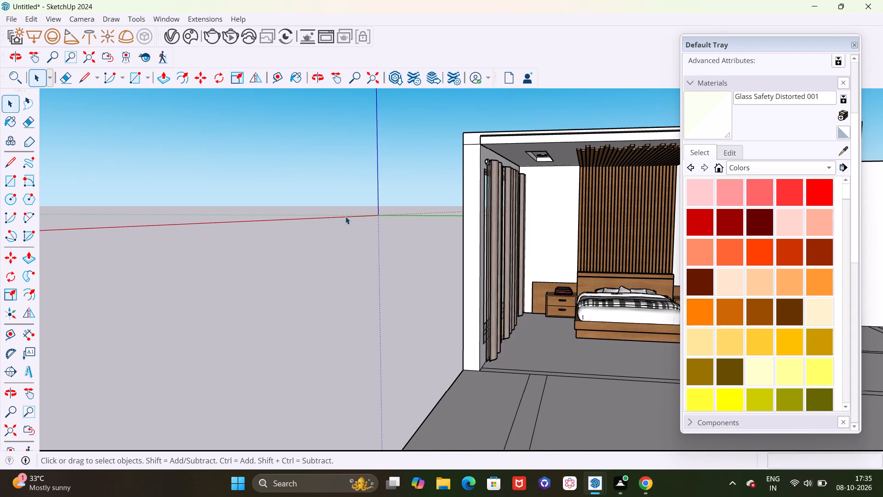
Examine the curtain's fit at the window and the bedroom layout from inside and outside the box room.
scroll(344, 216, down, 6)
middle_drag(425, 281, 376, 279)
scroll(496, 196, up, 10)
scroll(407, 248, up, 2)
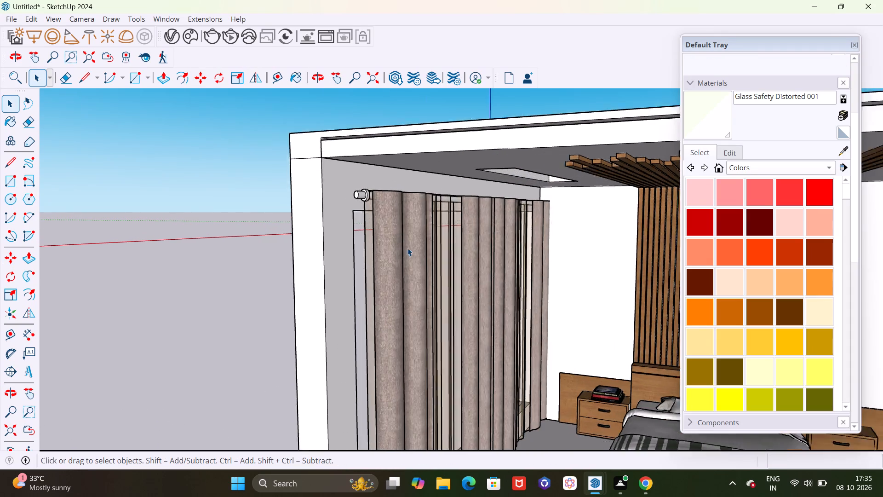
scroll(407, 248, up, 4)
scroll(187, 100, down, 17)
scroll(238, 157, down, 7)
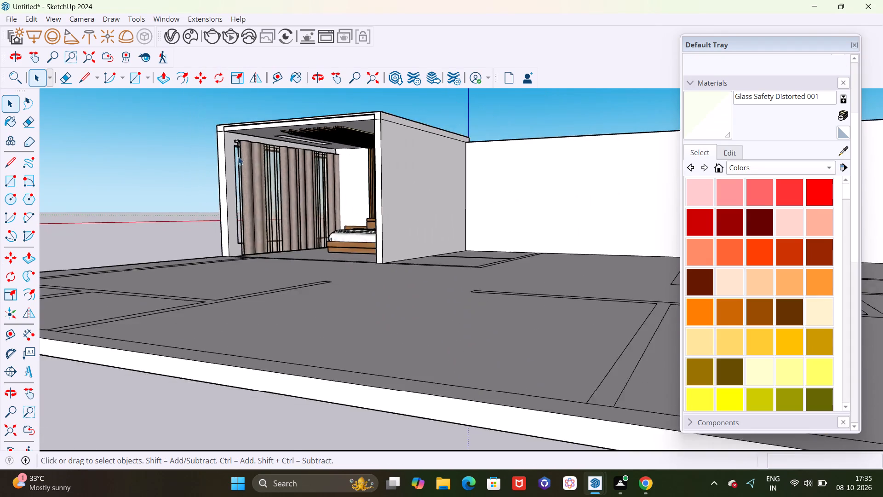
scroll(238, 157, down, 4)
middle_drag(256, 183, 573, 192)
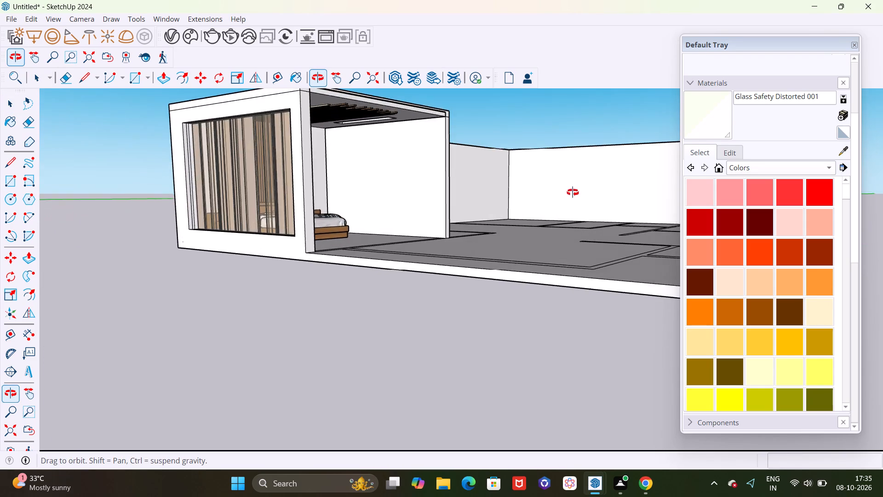
middle_drag(573, 192, 467, 203)
scroll(323, 202, up, 5)
scroll(337, 202, down, 4)
scroll(361, 207, up, 4)
scroll(361, 207, down, 9)
middle_drag(361, 207, 547, 220)
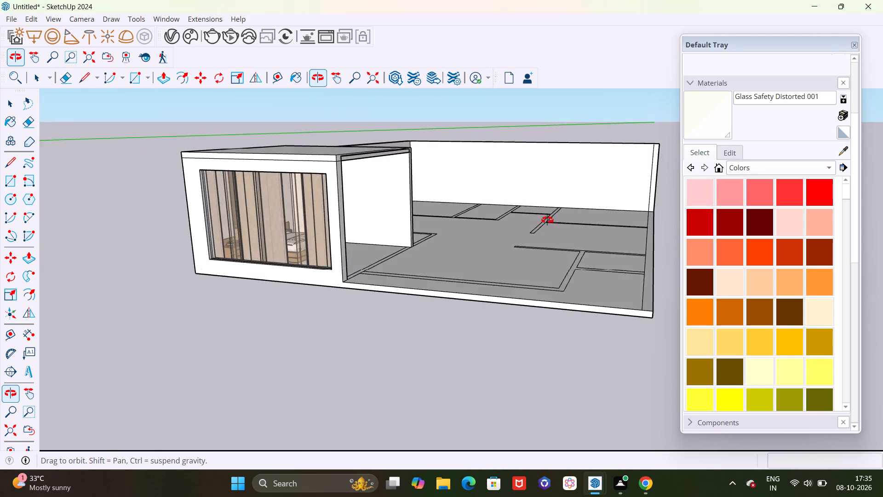
middle_drag(547, 220, 368, 232)
scroll(345, 213, up, 10)
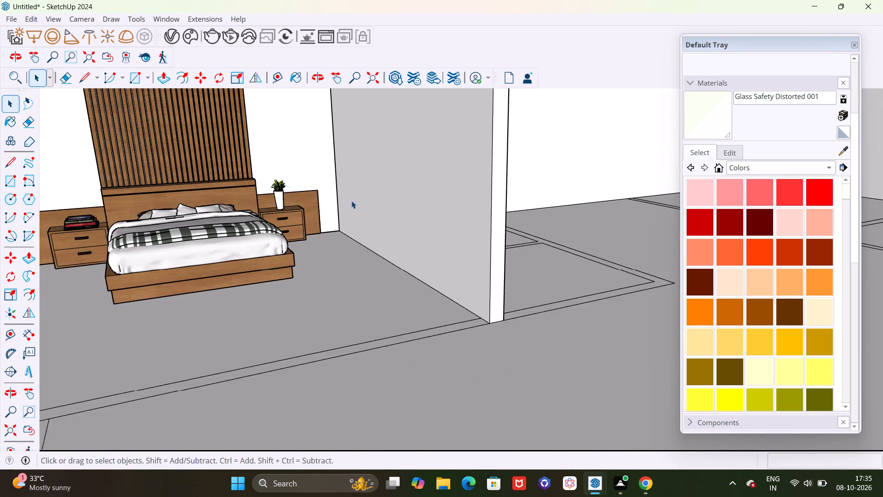
scroll(351, 201, down, 6)
middle_drag(359, 200, 541, 195)
scroll(462, 180, up, 5)
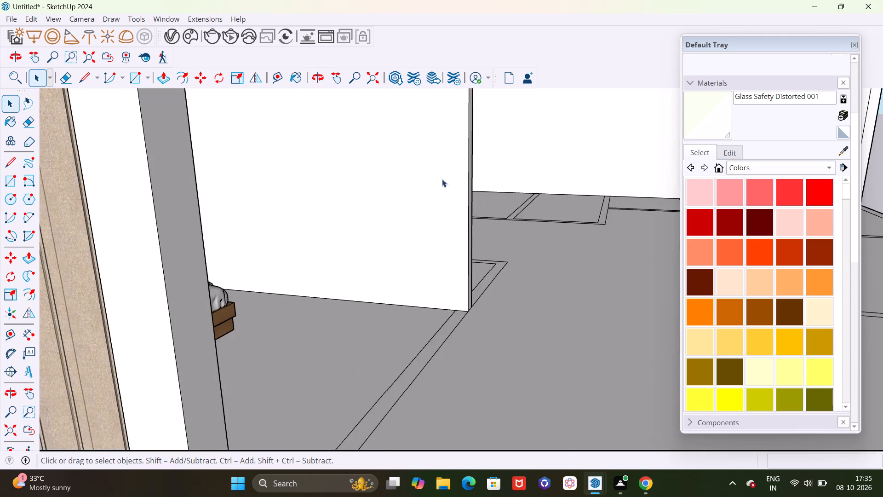
scroll(441, 179, up, 2)
scroll(438, 181, down, 9)
middle_drag(433, 188, 238, 215)
scroll(334, 228, up, 3)
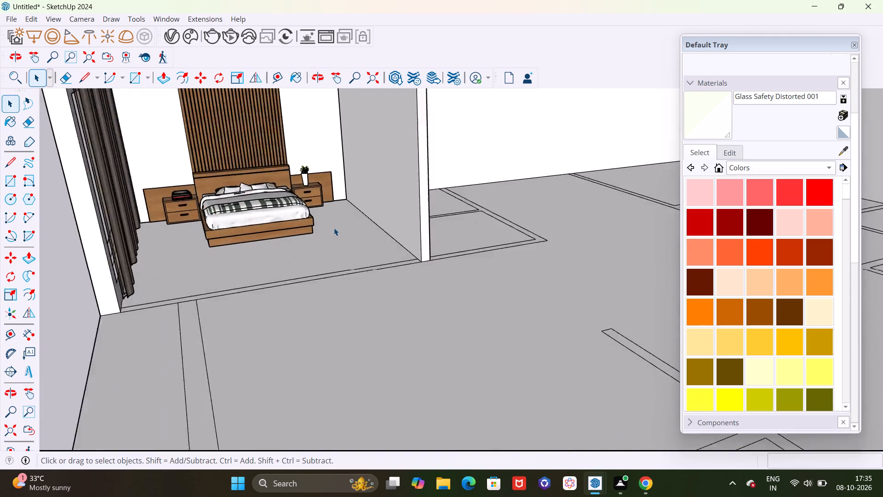
scroll(334, 228, up, 7)
scroll(340, 215, down, 5)
middle_drag(393, 208, 325, 262)
scroll(317, 239, up, 3)
Measure from the side of the bed frame across the floor toward the box room's side wall.
key(t)
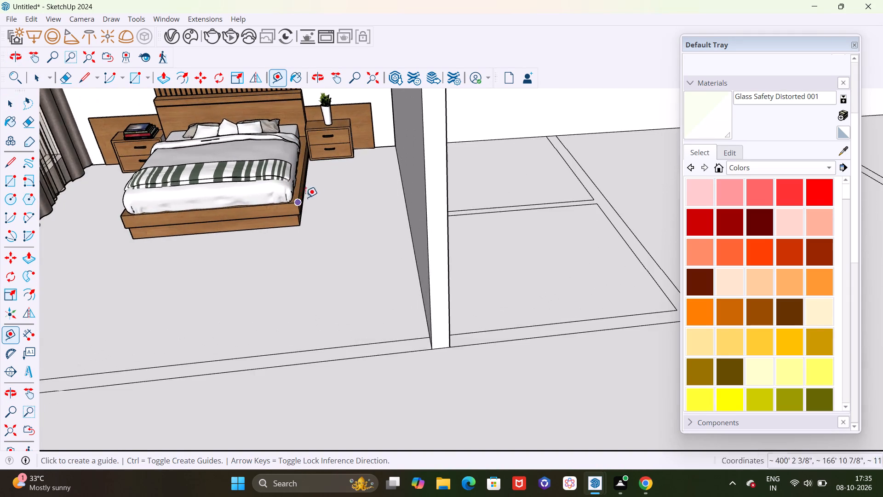
scroll(312, 191, up, 10)
scroll(281, 212, up, 5)
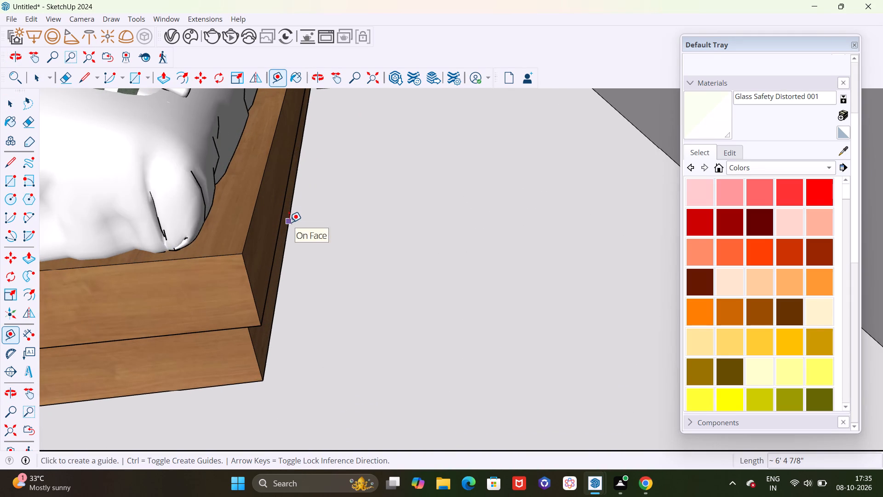
click(289, 222)
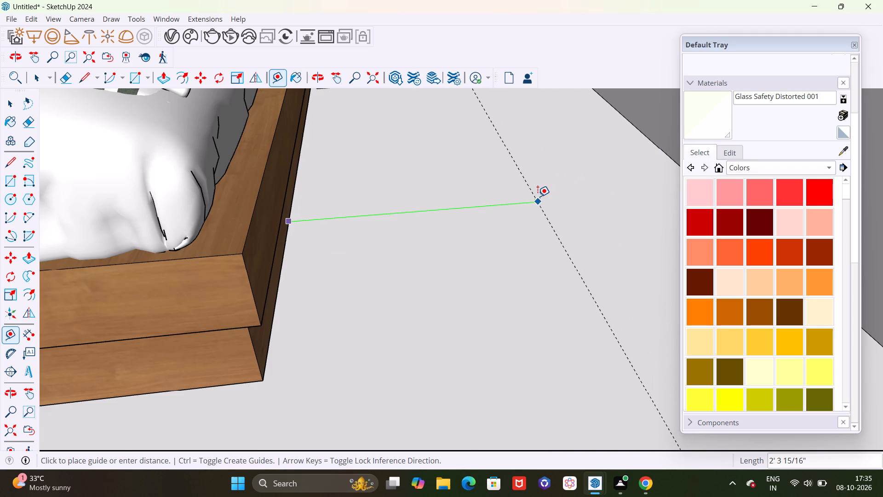
key(Escape)
Place a vertical guide on the inner side wall opposite the window, 1' in from the wall's open front edge.
scroll(538, 195, down, 20)
scroll(538, 195, down, 3)
scroll(524, 234, down, 5)
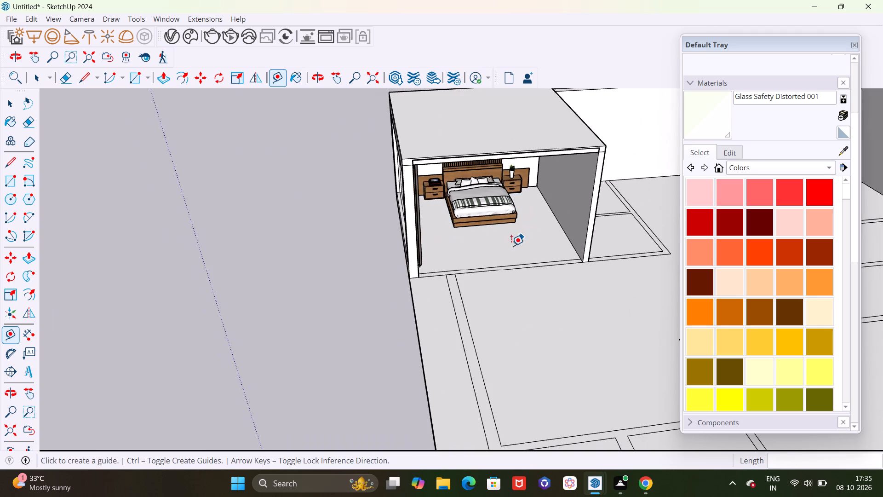
middle_drag(507, 249, 618, 168)
scroll(559, 164, up, 6)
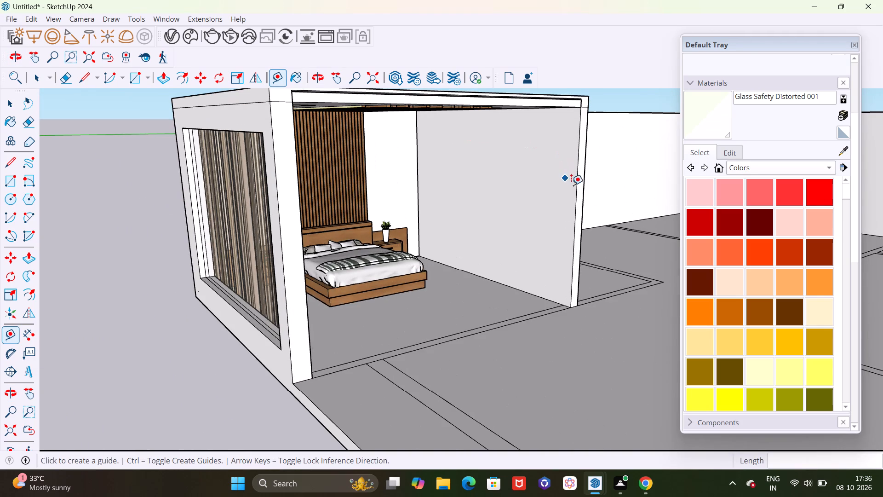
scroll(573, 186, up, 1)
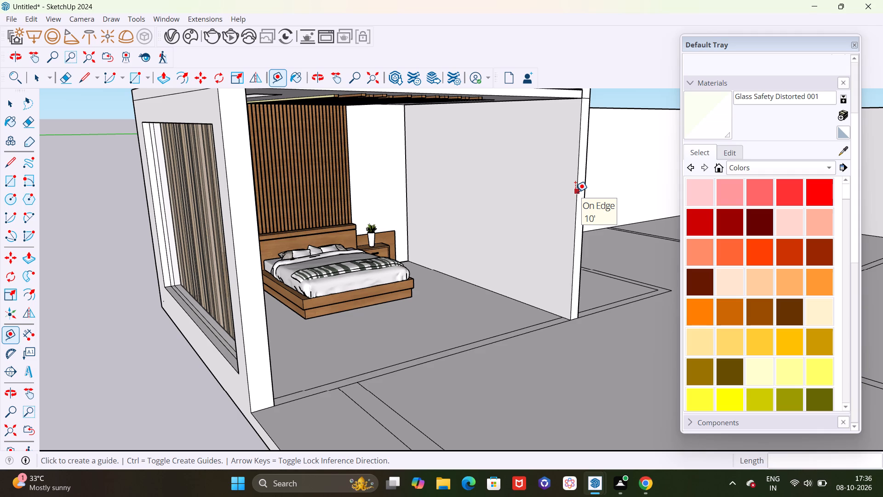
click(575, 192)
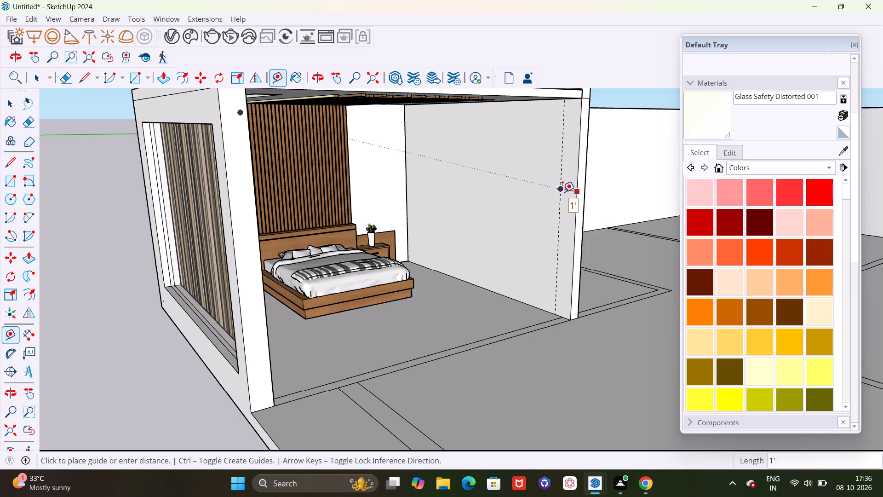
text(1')
key(Return)
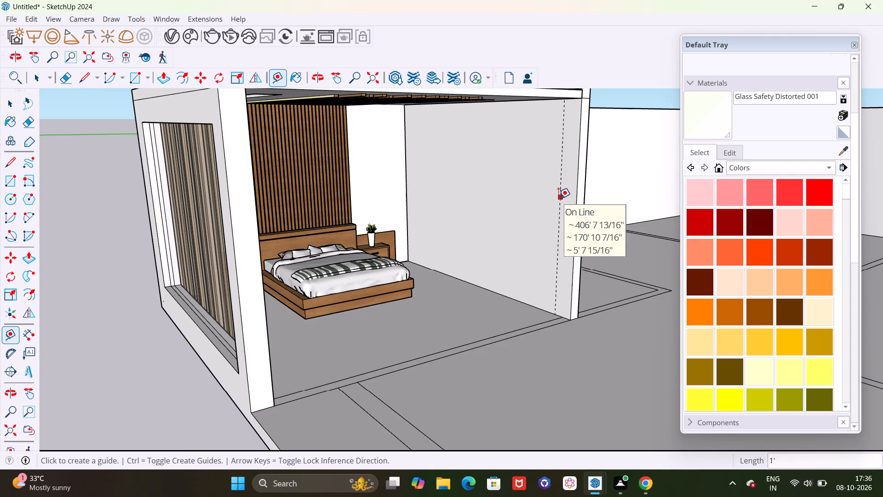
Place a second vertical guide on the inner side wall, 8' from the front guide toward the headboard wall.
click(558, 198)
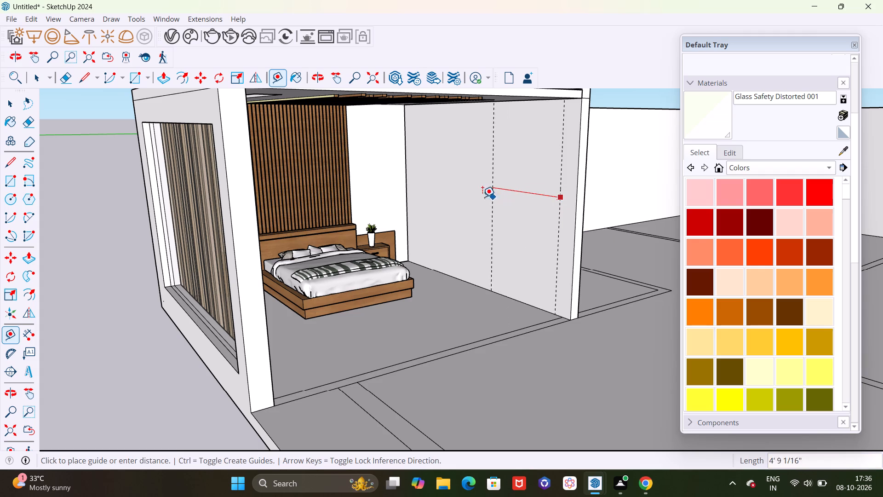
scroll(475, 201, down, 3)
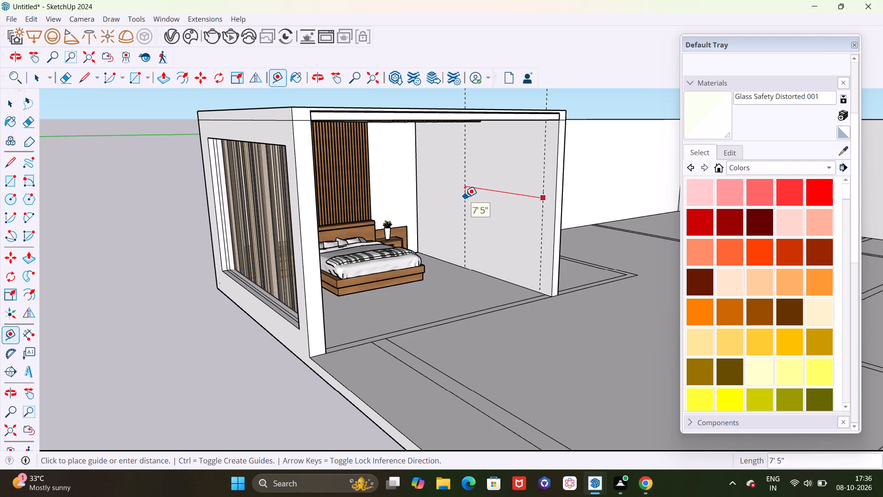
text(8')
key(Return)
Examine the box room from the window side and through its open front, comparing the side-wall guides with the bed layout.
scroll(465, 197, down, 5)
middle_drag(468, 219, 538, 233)
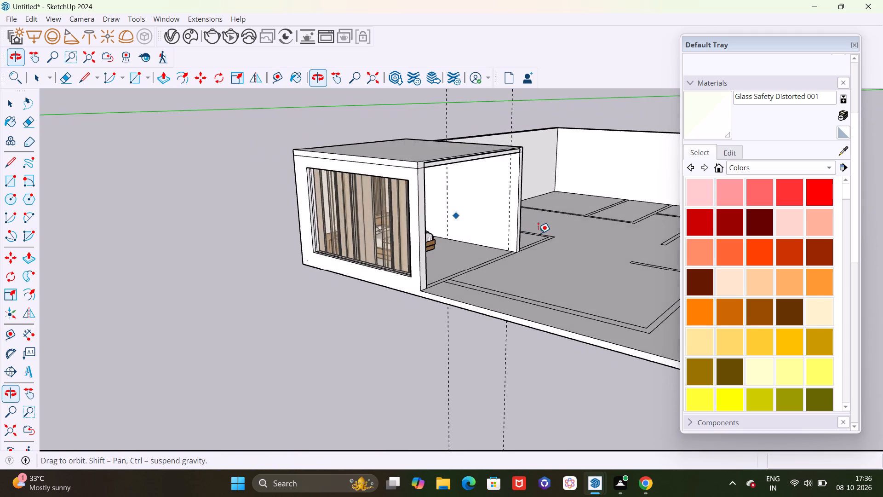
middle_drag(538, 233, 535, 231)
scroll(520, 252, up, 7)
scroll(482, 352, down, 3)
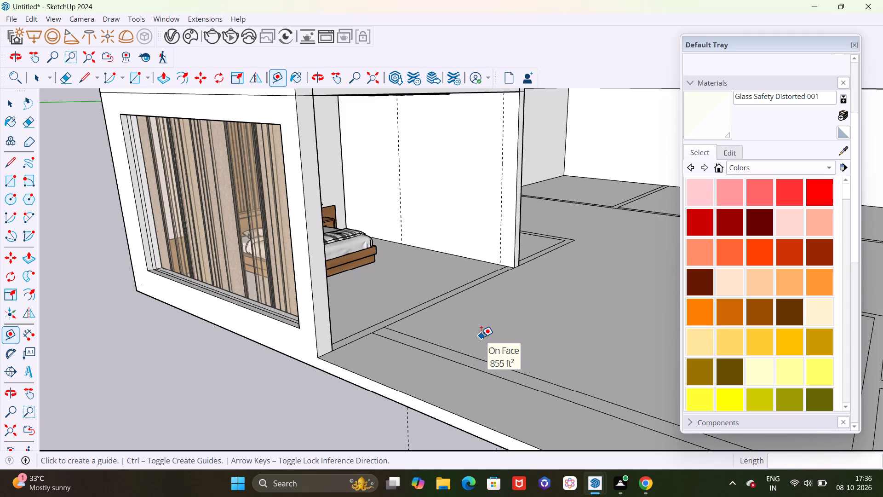
scroll(481, 337, down, 5)
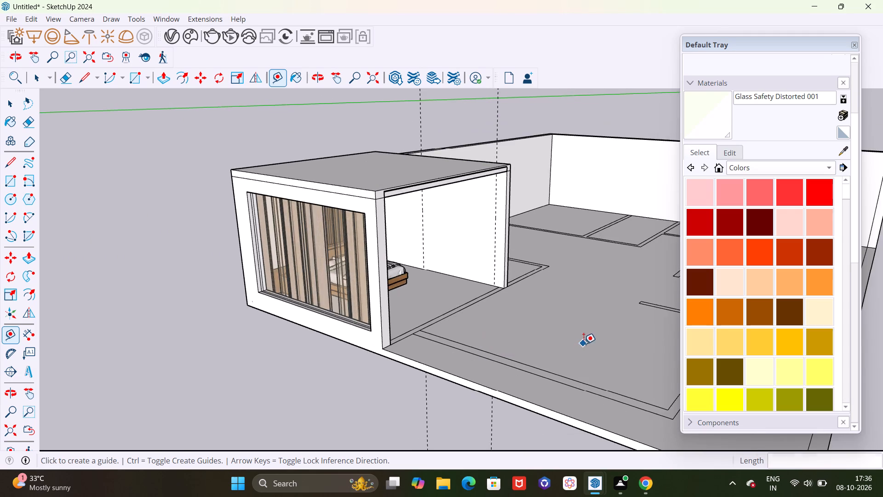
middle_drag(584, 344, 366, 268)
scroll(374, 151, up, 9)
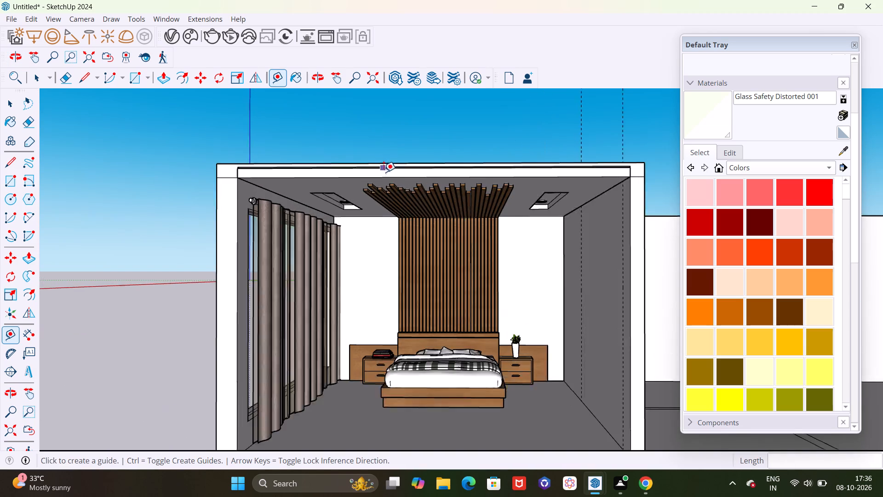
scroll(384, 172, up, 1)
scroll(390, 202, down, 6)
middle_drag(398, 214, 464, 237)
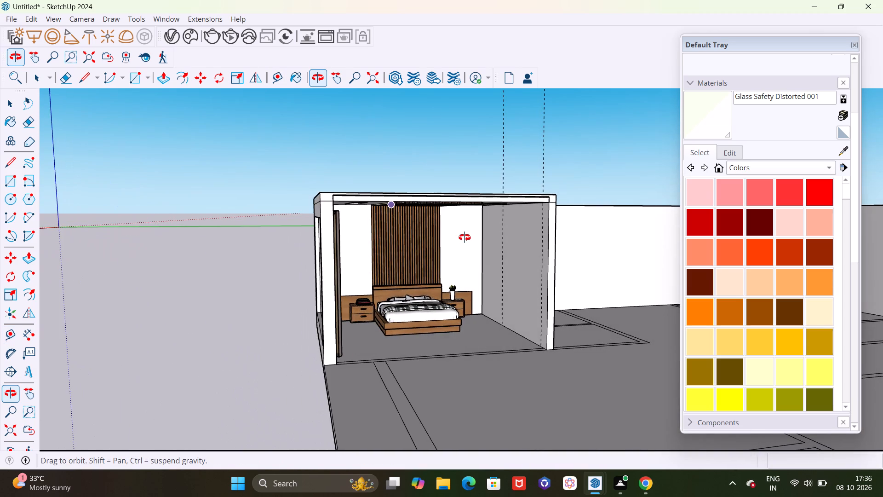
middle_drag(464, 237, 423, 231)
scroll(414, 200, up, 5)
middle_drag(462, 313, 425, 234)
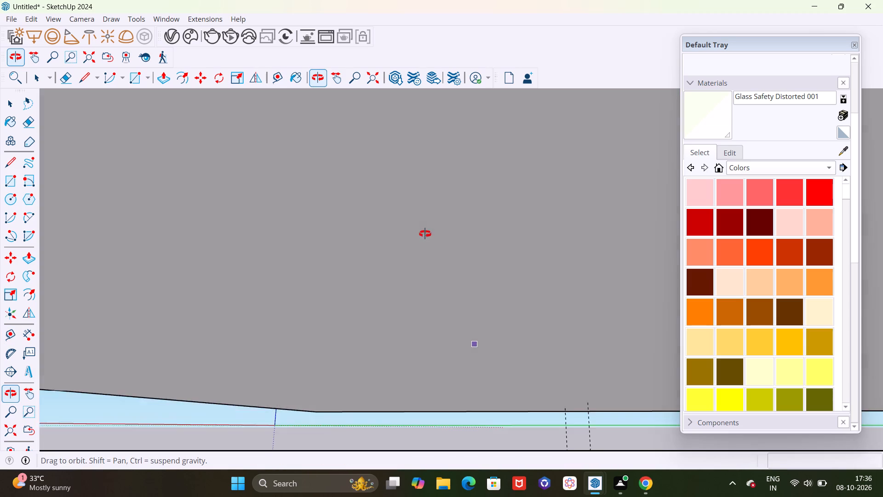
middle_drag(425, 234, 479, 273)
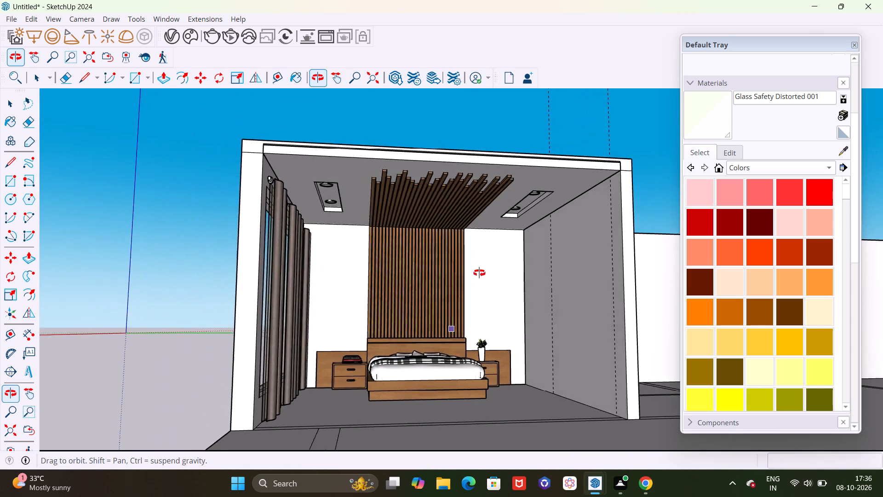
middle_drag(479, 273, 454, 275)
scroll(449, 269, up, 4)
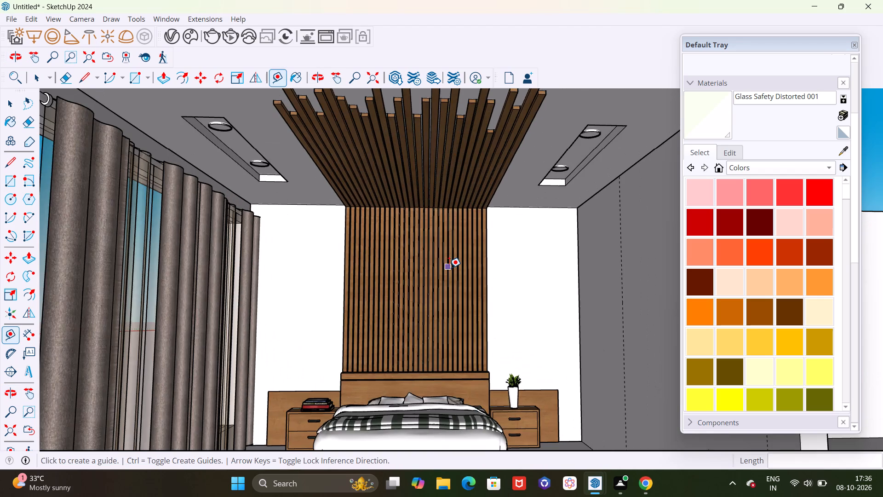
scroll(449, 267, down, 5)
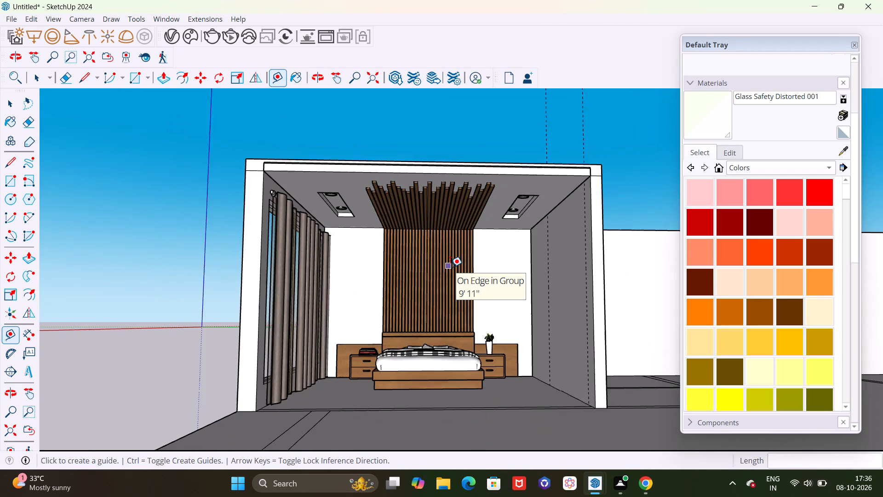
scroll(450, 267, down, 1)
scroll(470, 309, up, 3)
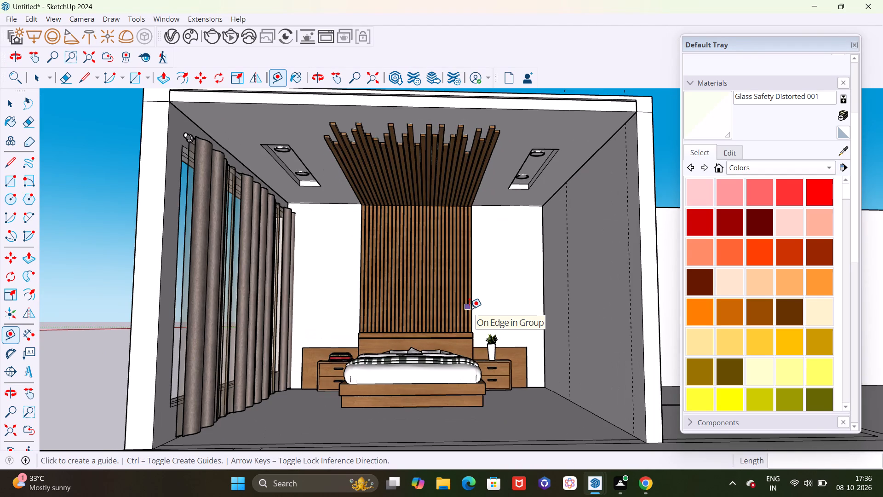
scroll(470, 309, up, 1)
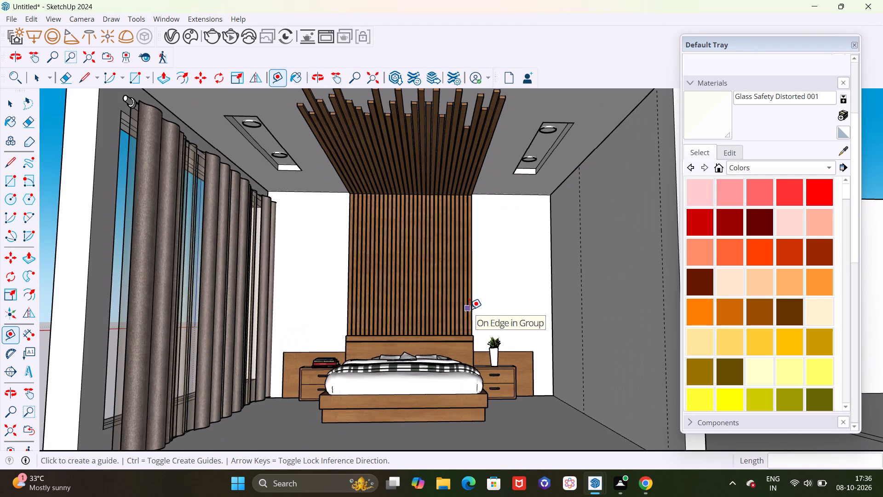
scroll(470, 309, down, 1)
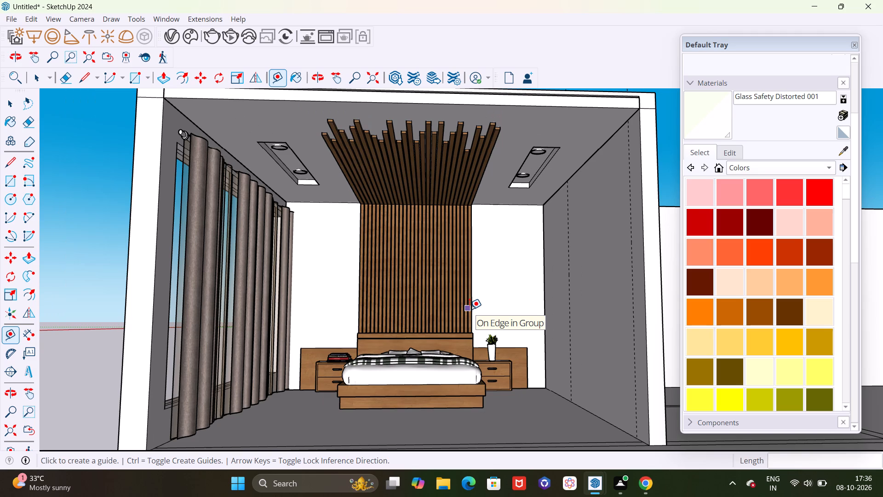
scroll(470, 309, down, 1)
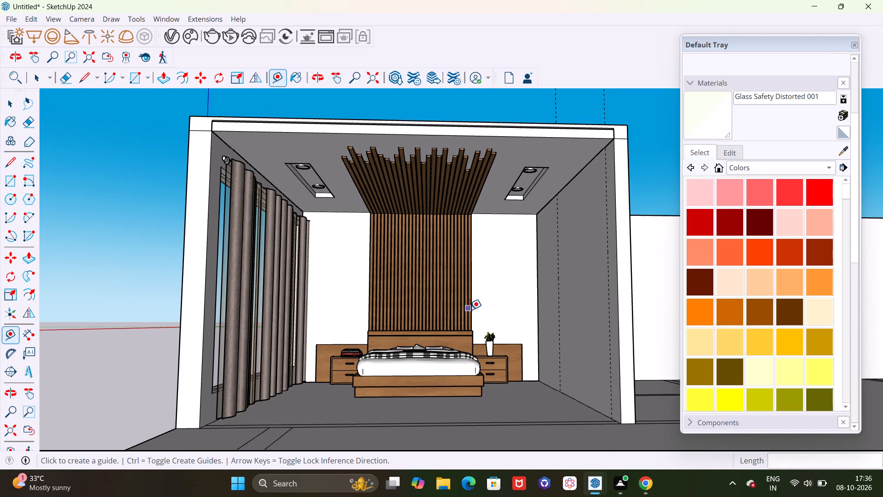
scroll(468, 312, down, 1)
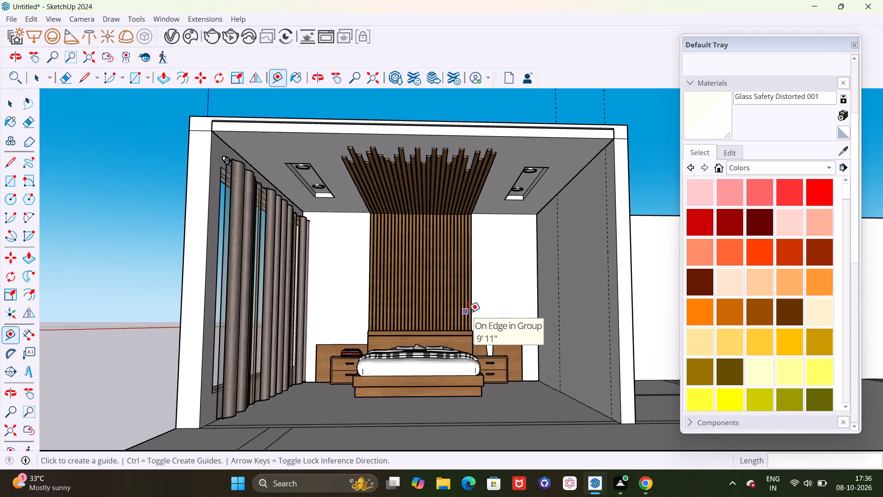
Examine the spacing of the two vertical guides on the side wall from outside, close up and above.
middle_drag(470, 322, 658, 343)
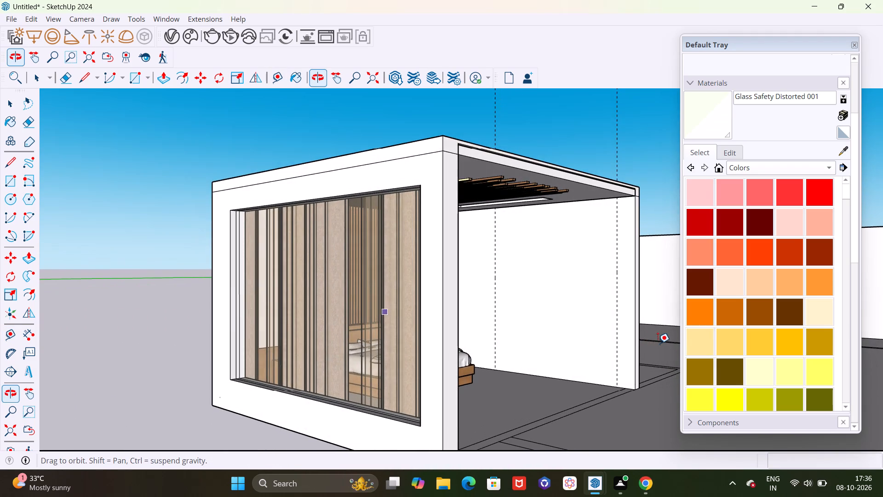
scroll(617, 319, up, 2)
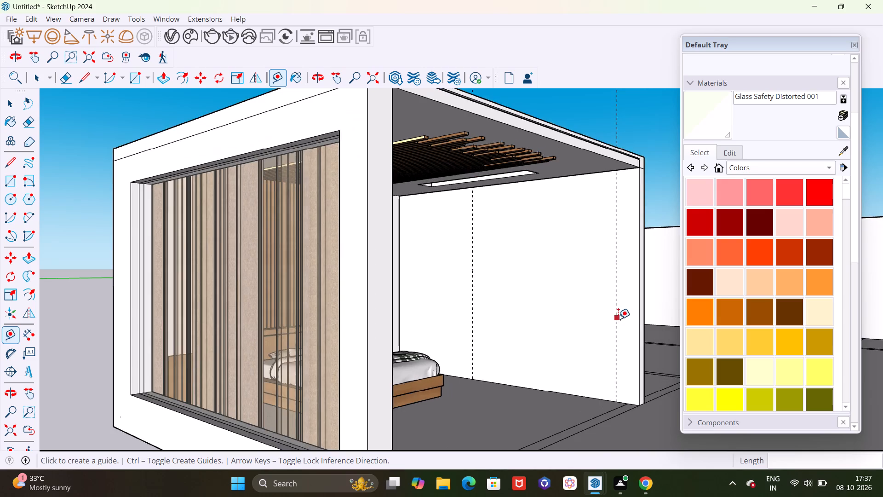
scroll(619, 319, up, 3)
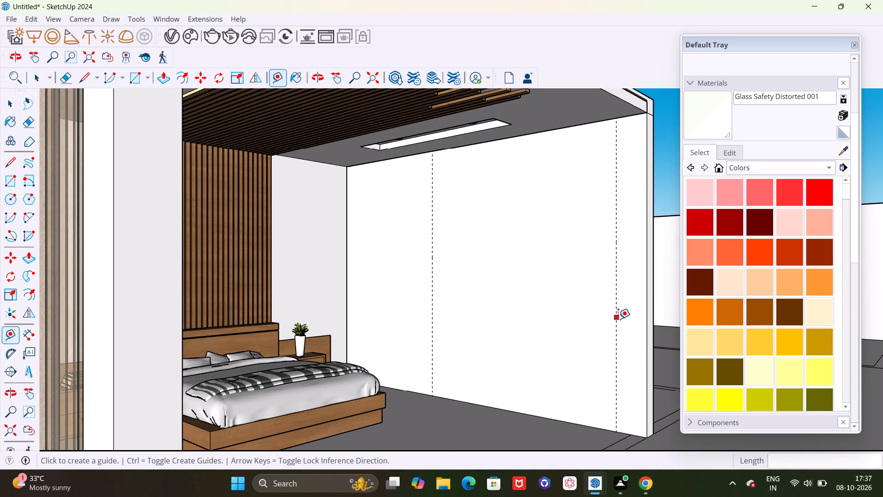
scroll(446, 332, down, 8)
middle_drag(483, 332, 241, 435)
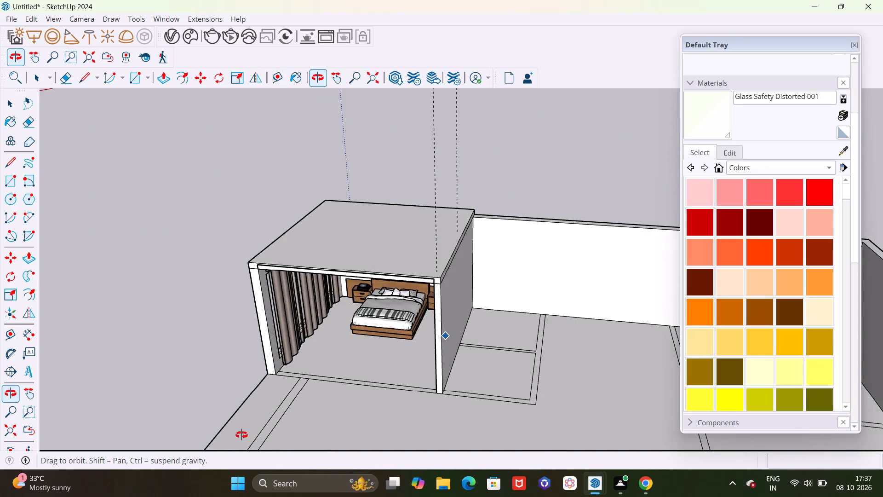
middle_drag(241, 435, 443, 373)
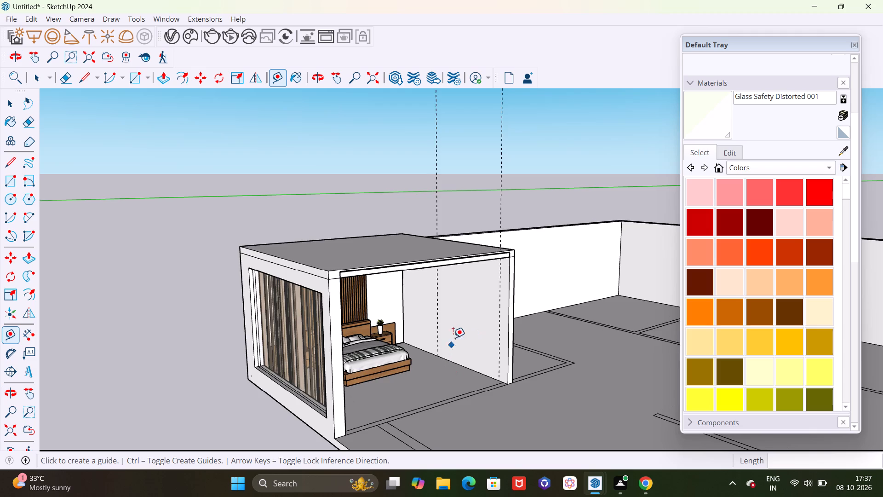
scroll(454, 335, up, 4)
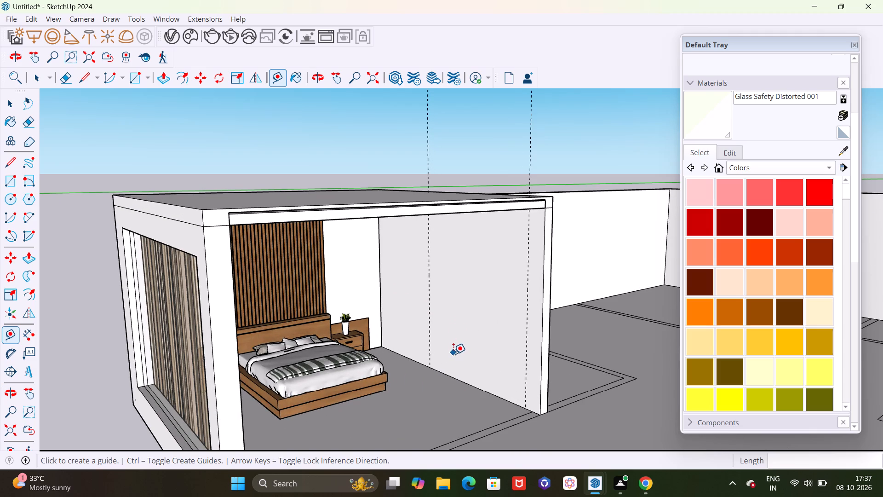
scroll(453, 356, down, 3)
middle_drag(457, 368, 390, 376)
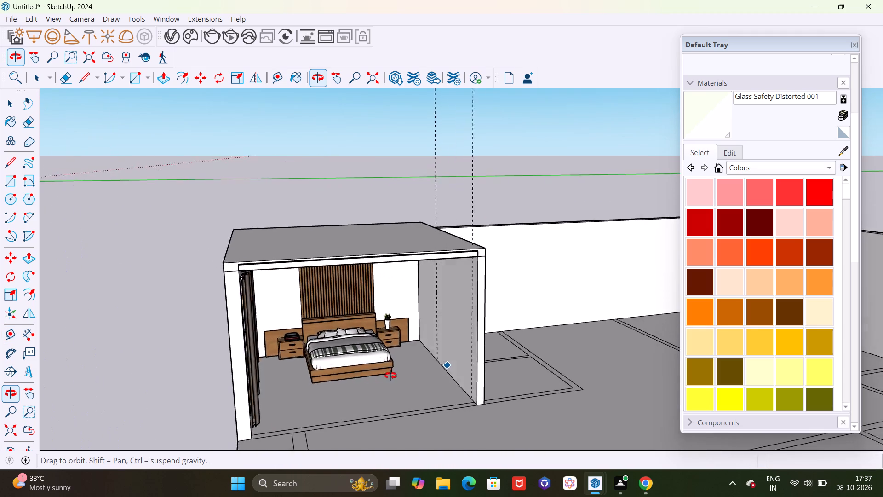
middle_drag(390, 376, 479, 344)
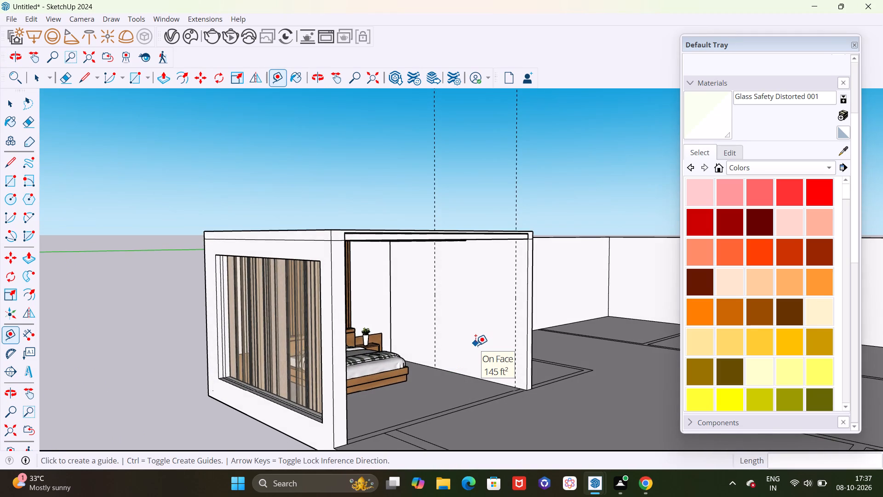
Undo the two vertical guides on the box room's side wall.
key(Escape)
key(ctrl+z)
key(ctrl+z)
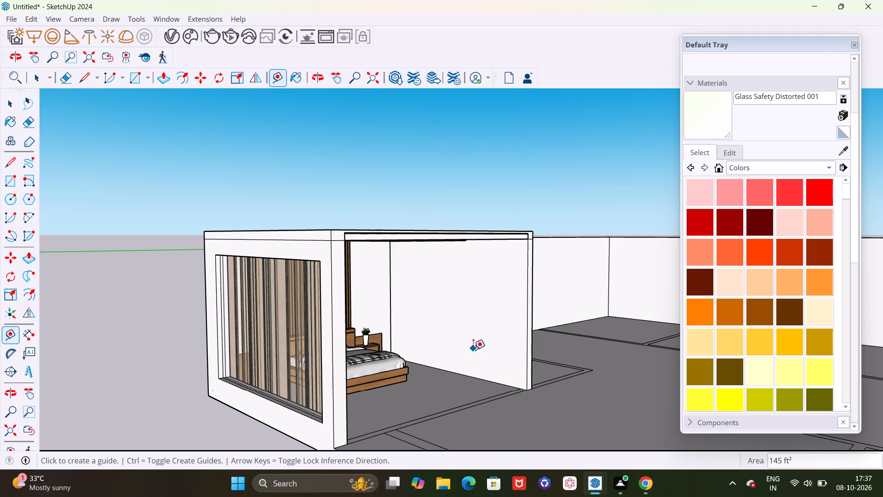
Examine the box room's bare side wall, its open front and the adjoining floor layout from several angles.
scroll(473, 350, down, 4)
middle_drag(495, 360, 287, 429)
scroll(396, 418, up, 4)
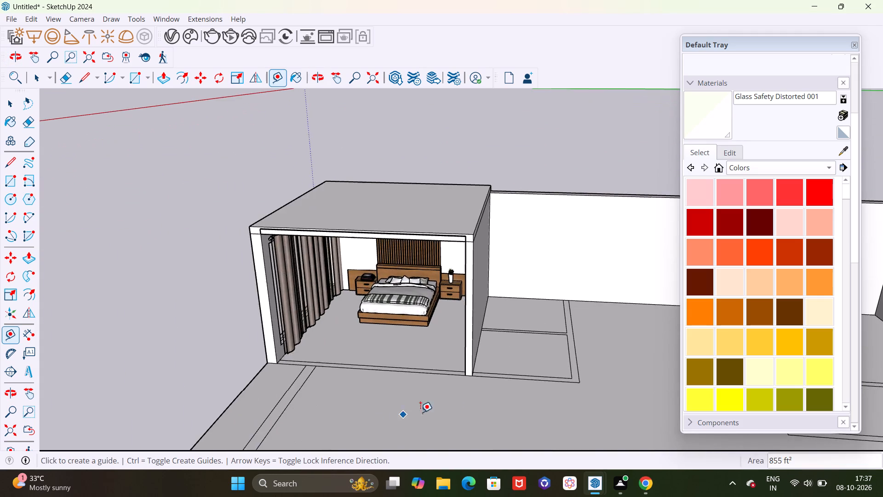
scroll(524, 399, up, 4)
scroll(486, 359, down, 15)
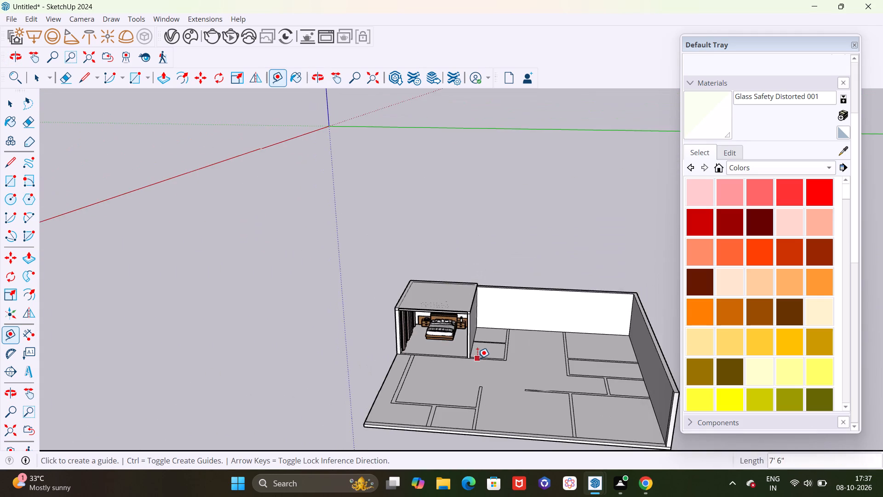
middle_drag(478, 358, 474, 397)
scroll(486, 375, up, 15)
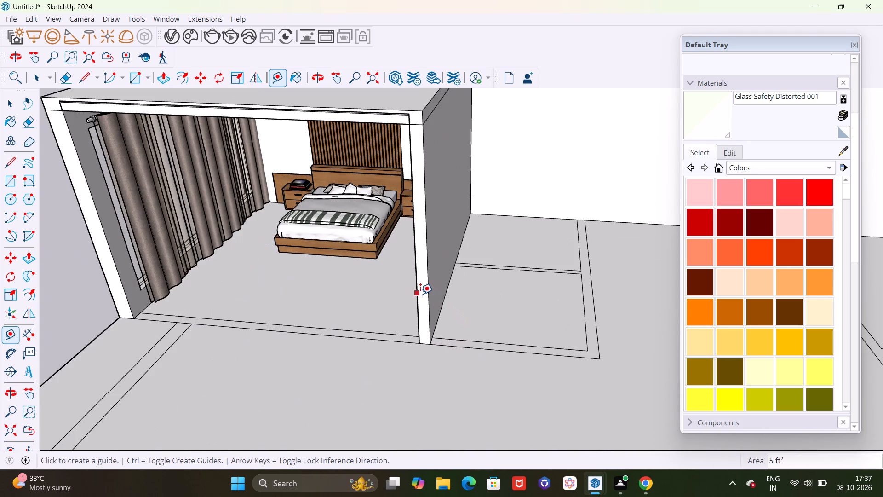
scroll(420, 294, down, 3)
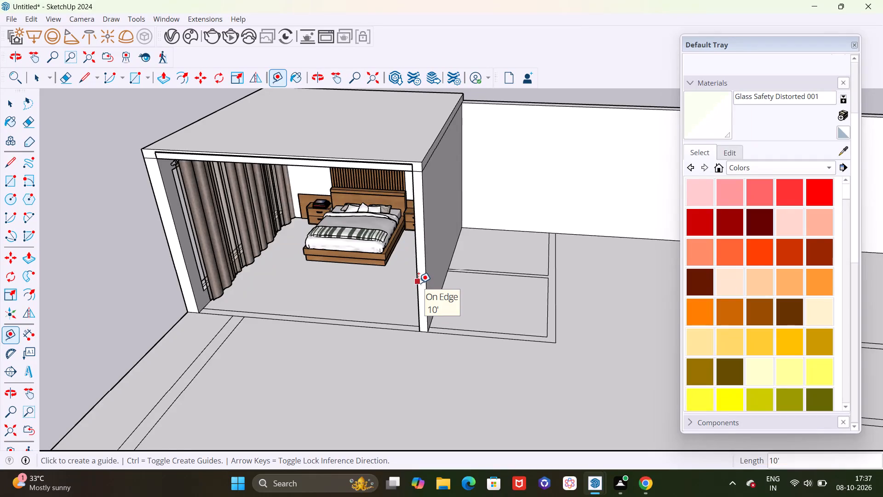
scroll(419, 283, down, 6)
middle_drag(366, 313, 678, 209)
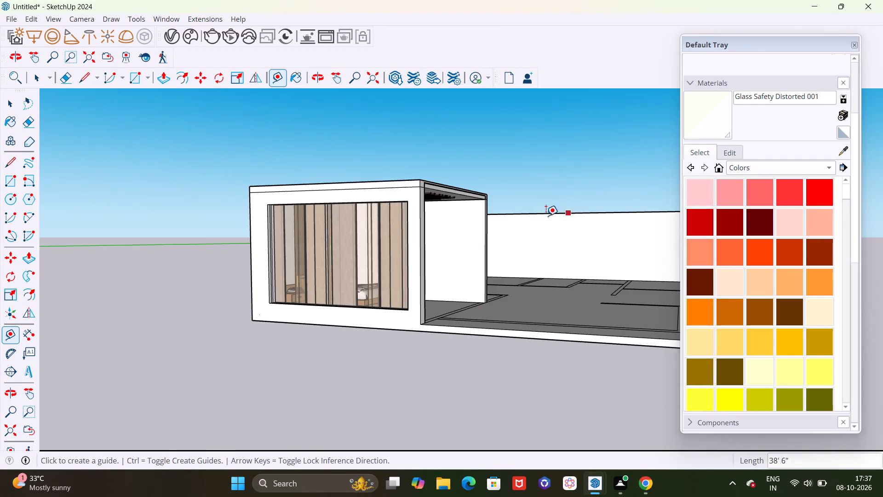
scroll(526, 223, up, 4)
scroll(464, 244, down, 2)
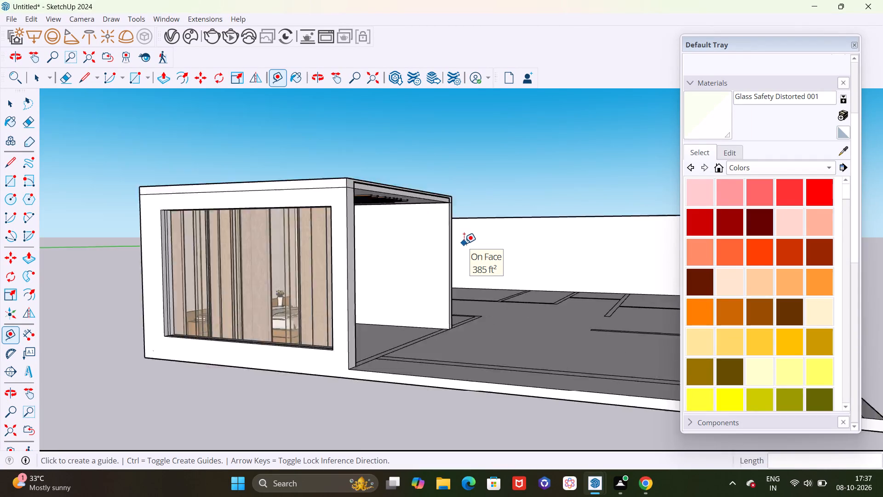
scroll(464, 243, down, 6)
middle_drag(492, 242, 384, 390)
scroll(447, 295, up, 10)
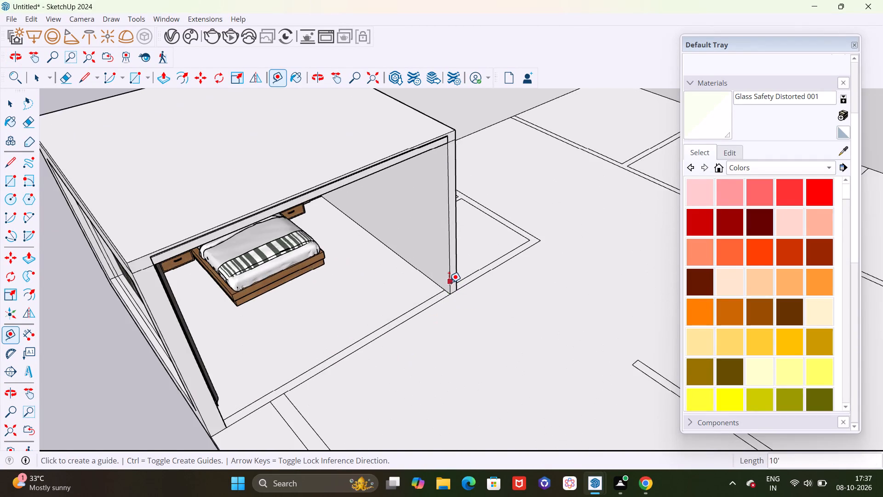
scroll(449, 283, up, 2)
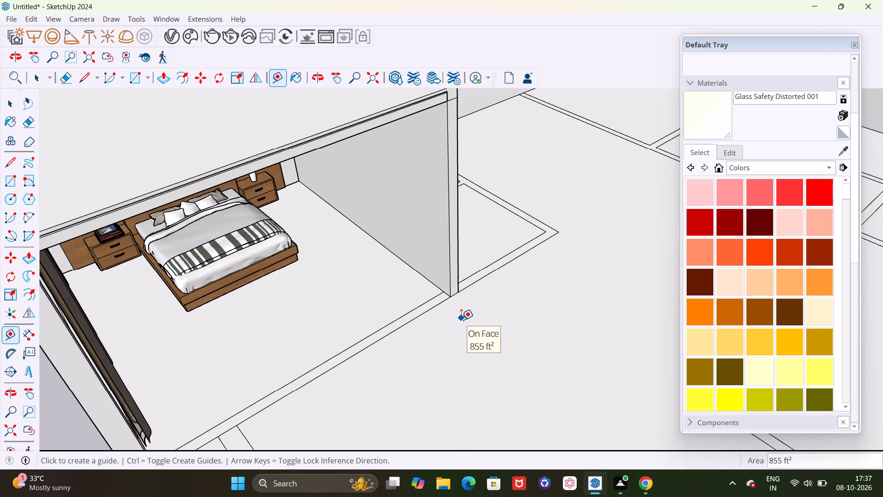
Push/Pull the outlined walls of the small rooms adjoining the box room up 10', level with the box room.
scroll(465, 329, down, 9)
middle_drag(521, 331, 416, 361)
scroll(490, 304, up, 7)
key(p)
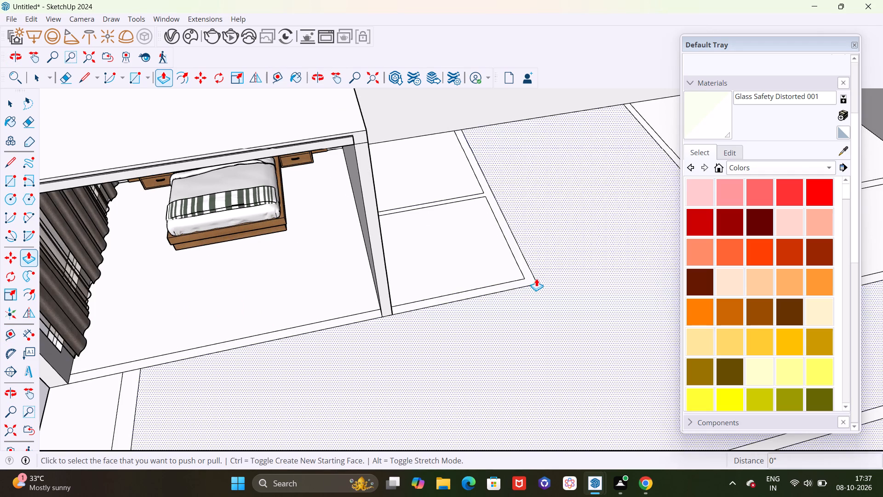
click(530, 273)
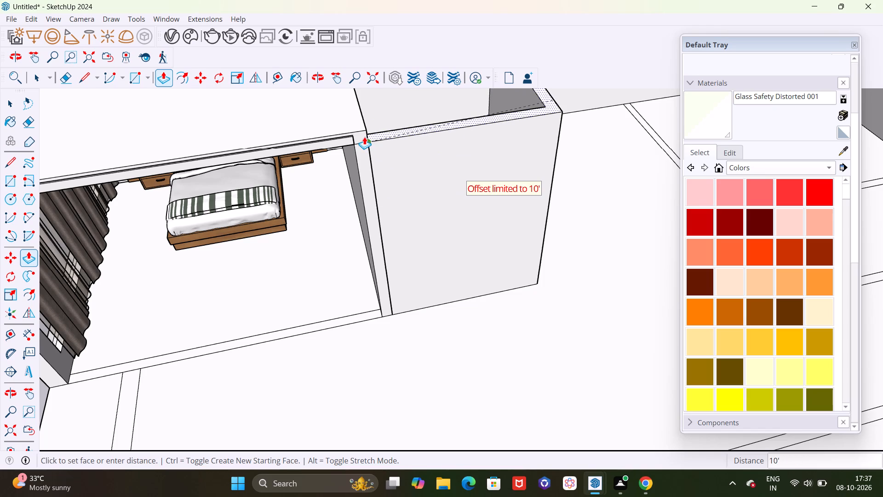
click(364, 137)
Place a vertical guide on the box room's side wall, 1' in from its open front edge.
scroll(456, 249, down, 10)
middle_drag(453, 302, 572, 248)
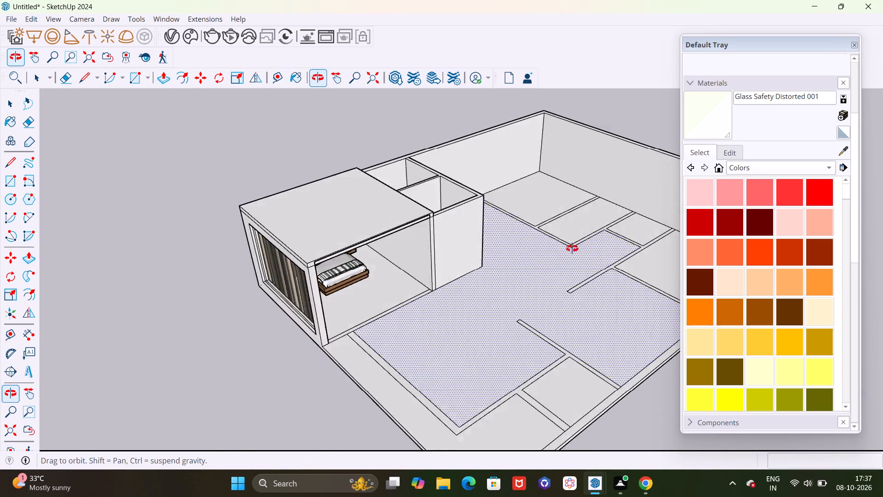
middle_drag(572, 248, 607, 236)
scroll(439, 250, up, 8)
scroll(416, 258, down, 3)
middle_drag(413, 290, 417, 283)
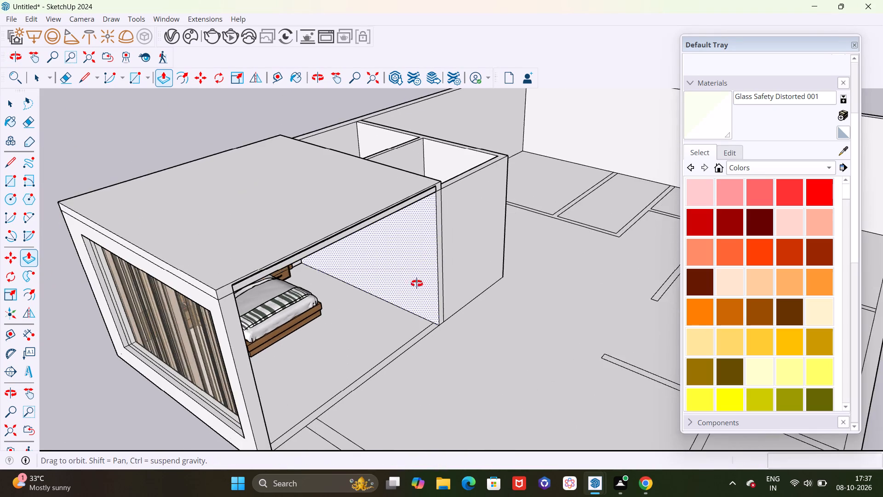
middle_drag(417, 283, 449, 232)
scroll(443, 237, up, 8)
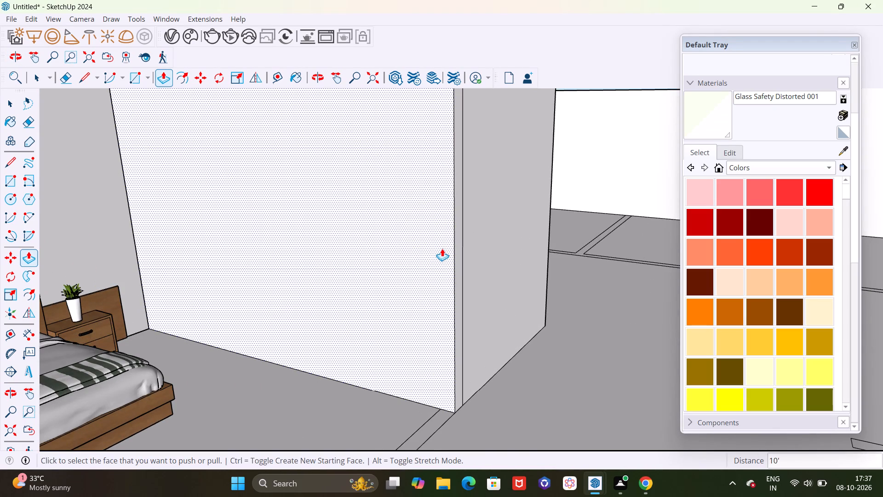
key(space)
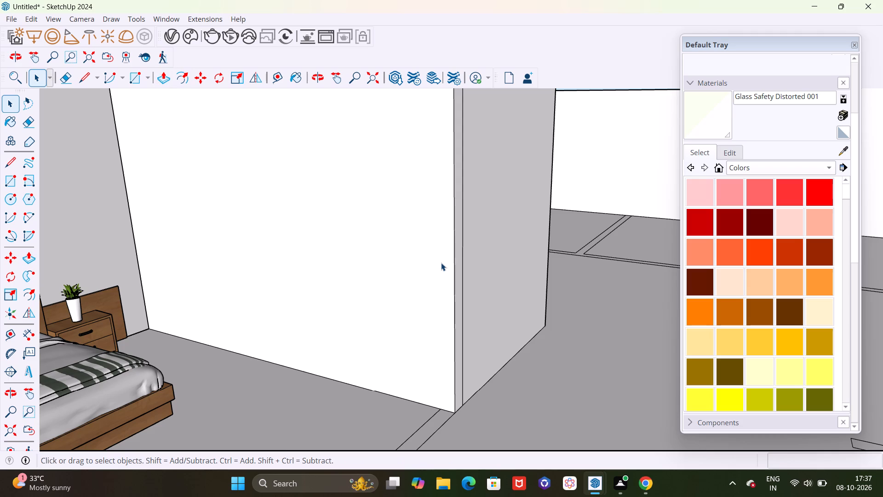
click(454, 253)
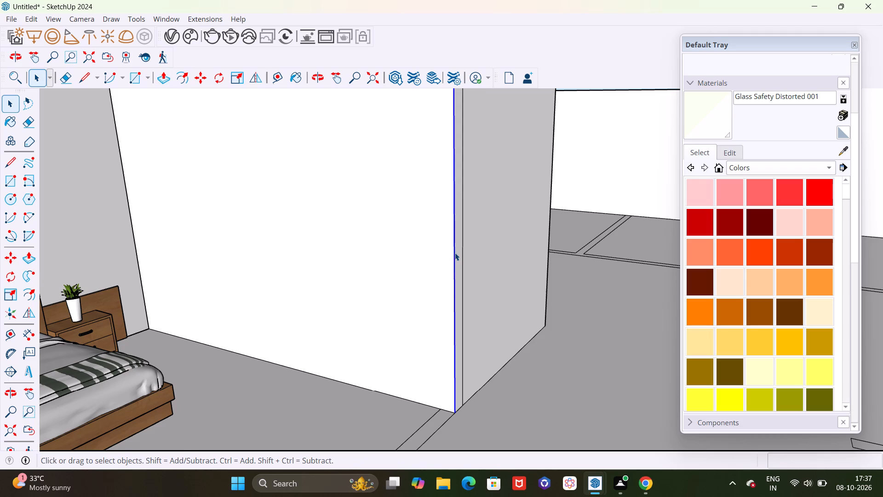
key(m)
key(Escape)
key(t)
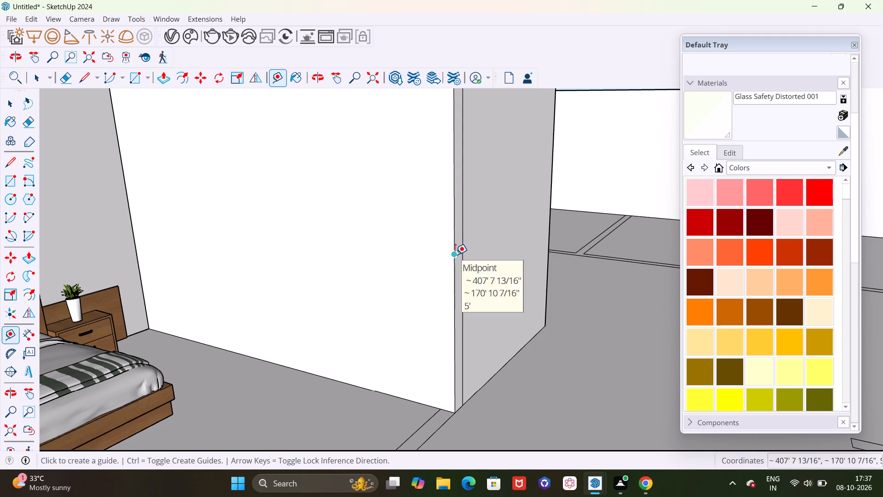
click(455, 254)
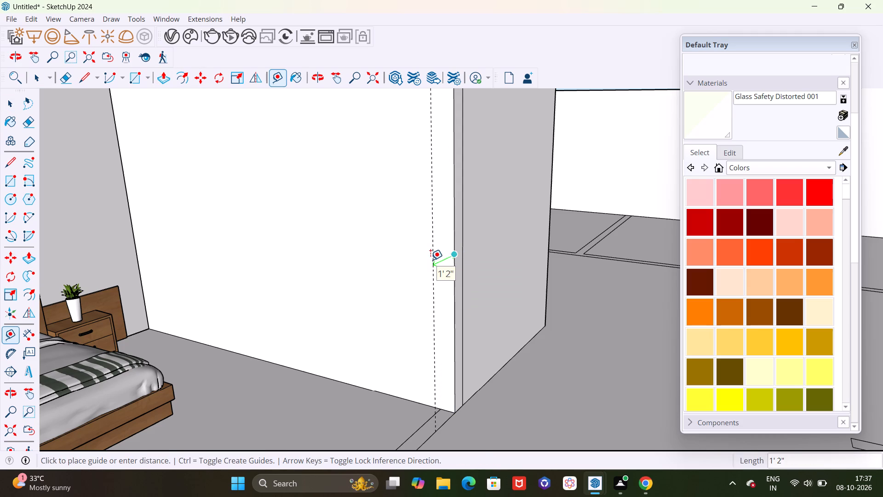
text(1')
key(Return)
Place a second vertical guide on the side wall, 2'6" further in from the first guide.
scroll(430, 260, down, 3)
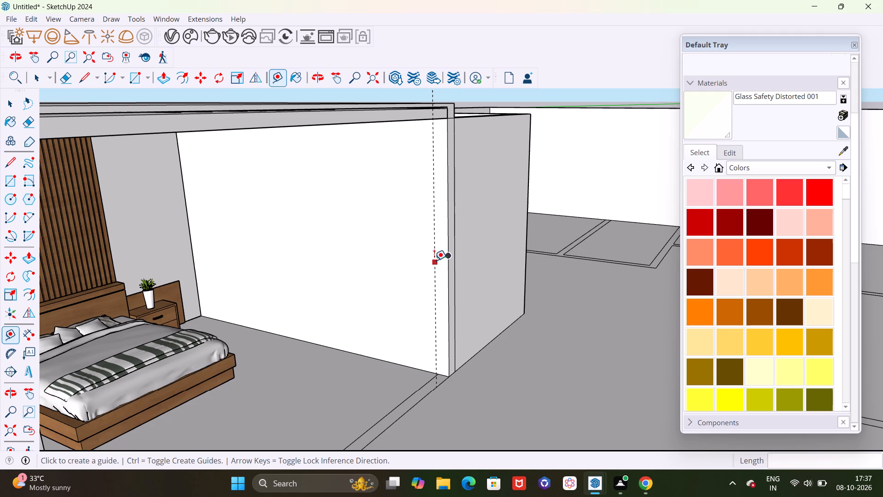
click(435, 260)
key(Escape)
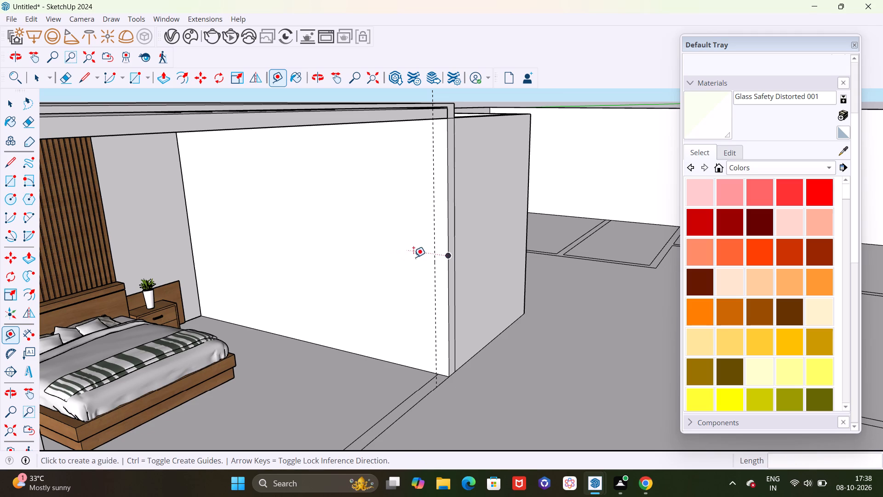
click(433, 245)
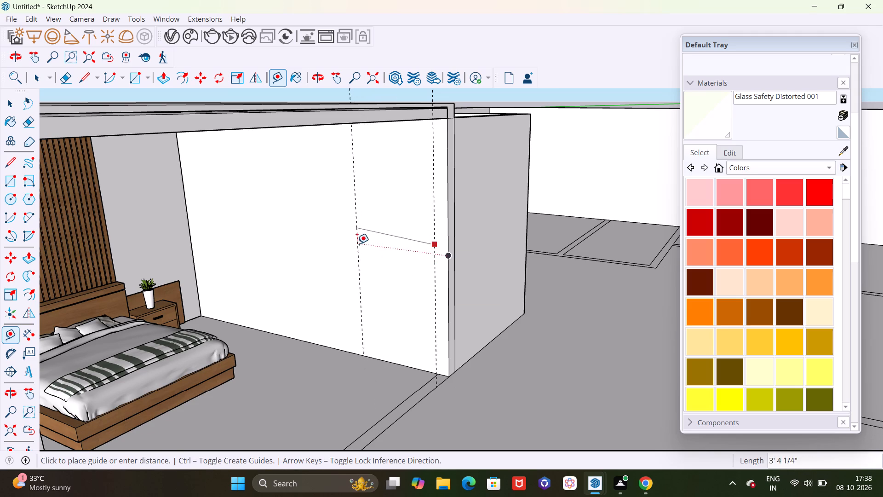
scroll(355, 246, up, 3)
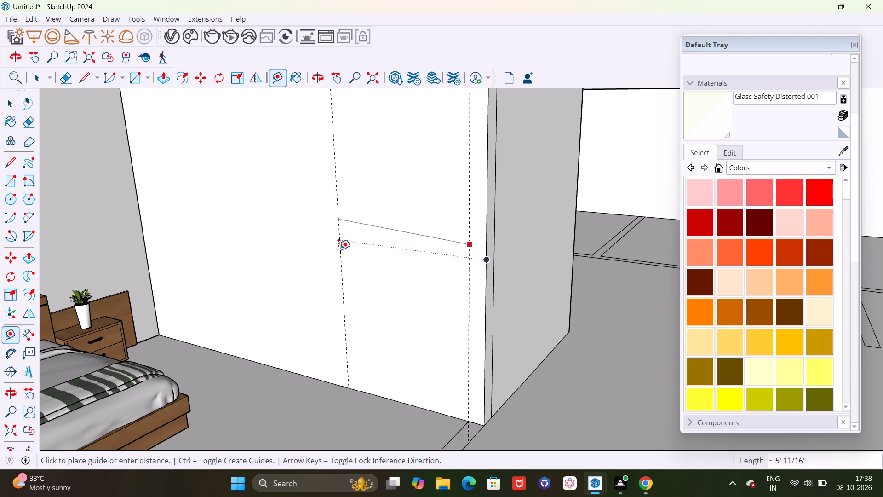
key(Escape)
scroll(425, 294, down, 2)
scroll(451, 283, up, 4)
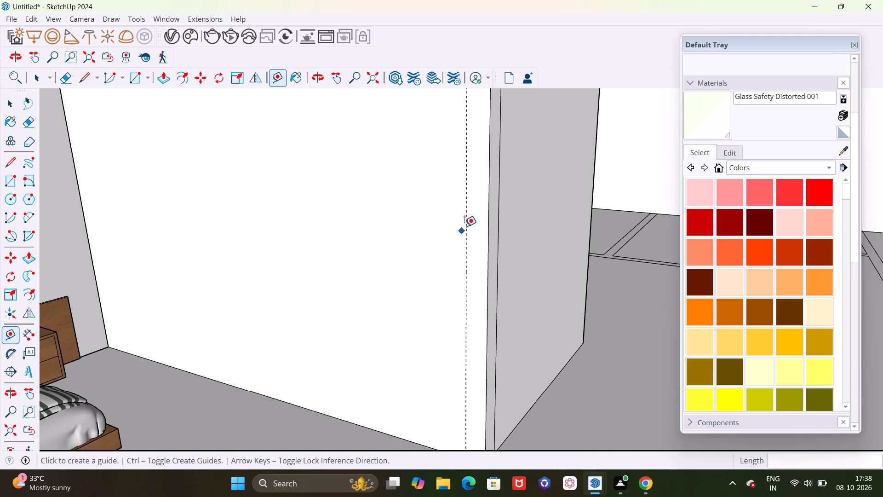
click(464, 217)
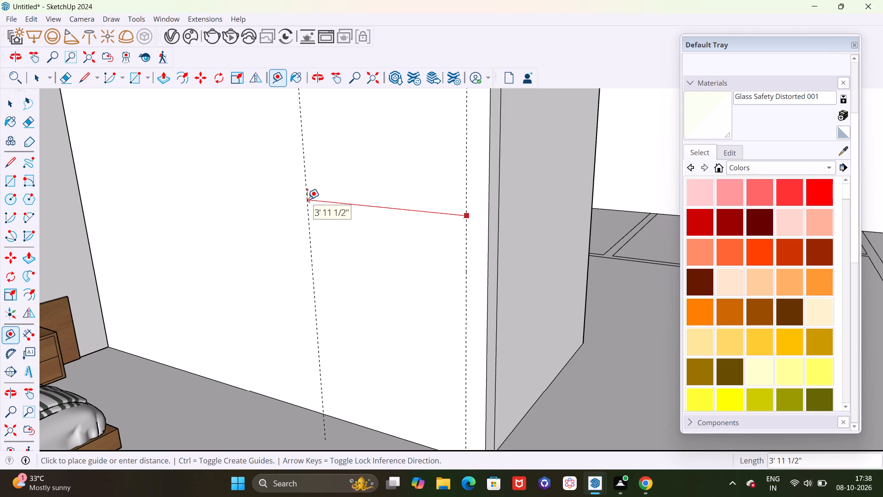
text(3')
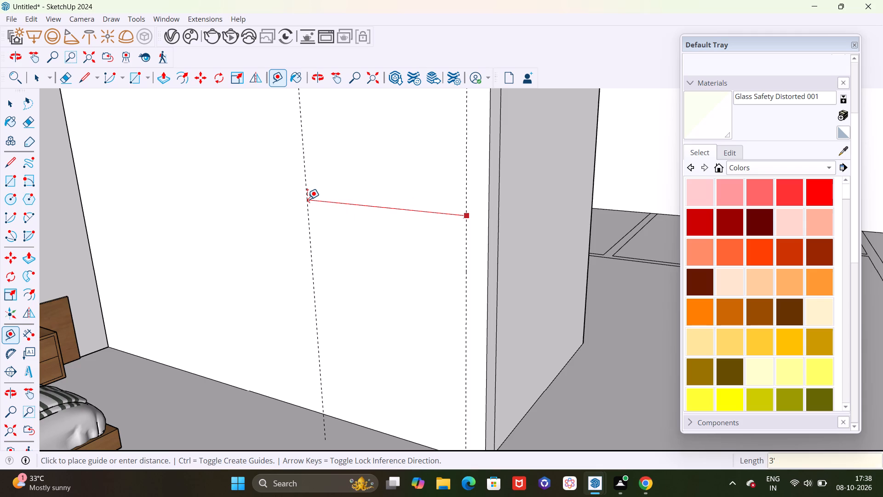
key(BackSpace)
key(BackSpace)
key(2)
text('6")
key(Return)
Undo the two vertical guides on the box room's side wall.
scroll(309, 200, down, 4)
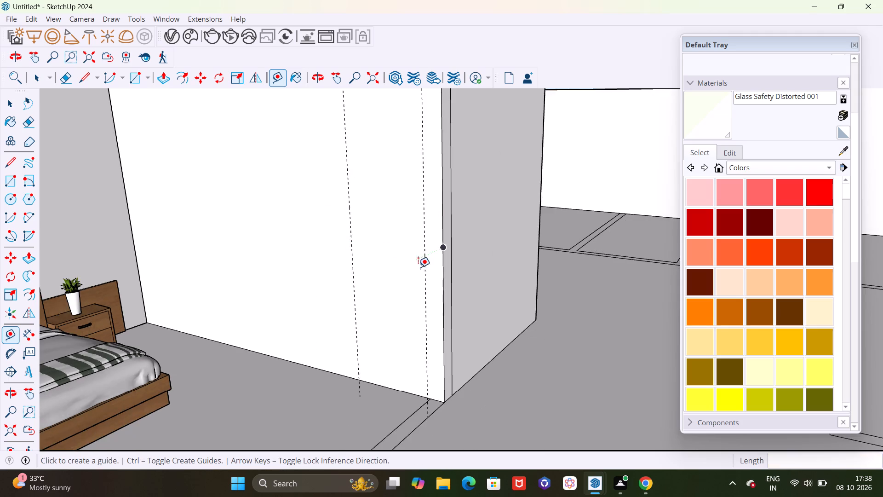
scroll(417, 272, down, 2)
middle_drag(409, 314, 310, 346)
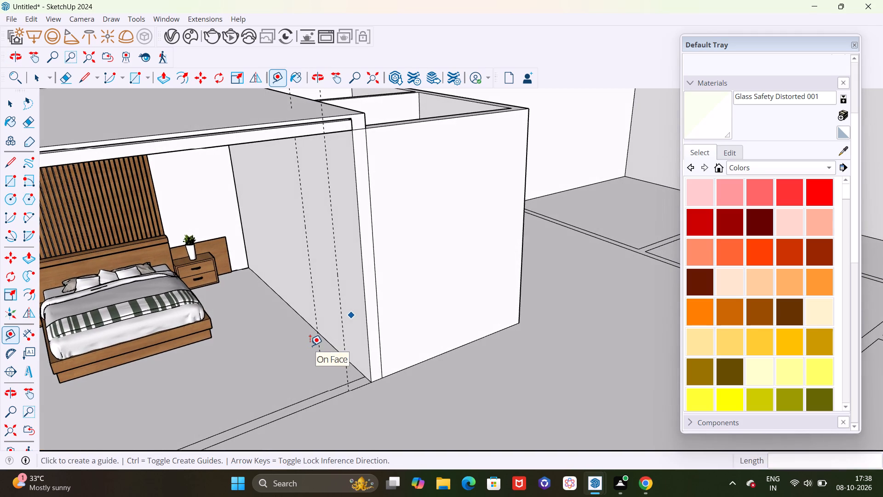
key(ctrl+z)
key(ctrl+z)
Place a vertical guide 1' in from the open front edge on the inner face of the side wall.
scroll(312, 348, down, 3)
middle_drag(309, 339, 408, 297)
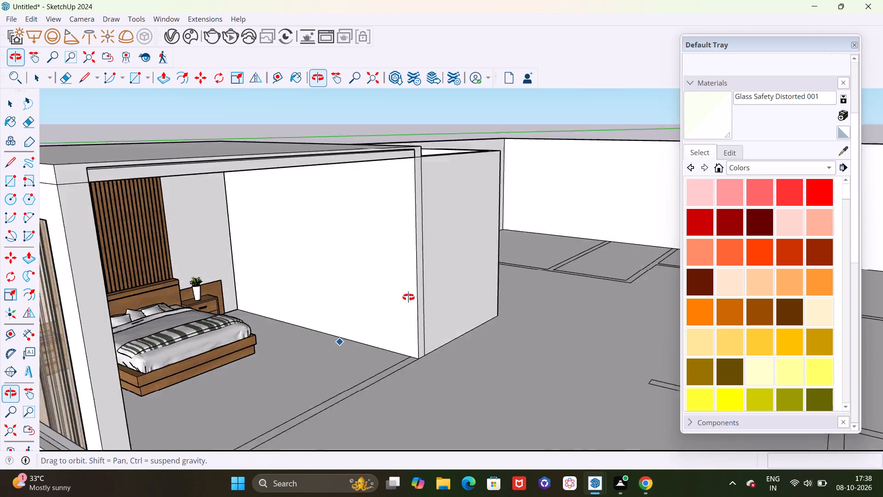
middle_drag(408, 297, 448, 295)
scroll(482, 292, up, 11)
click(476, 265)
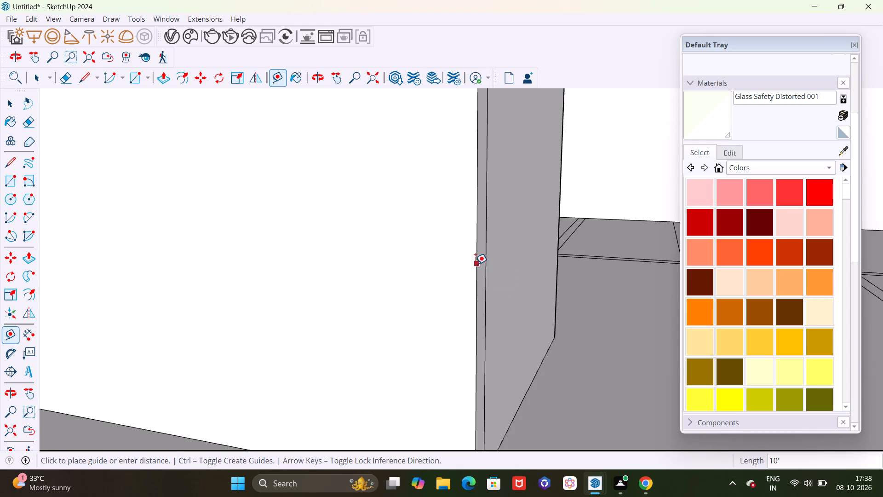
middle_drag(422, 249, 255, 261)
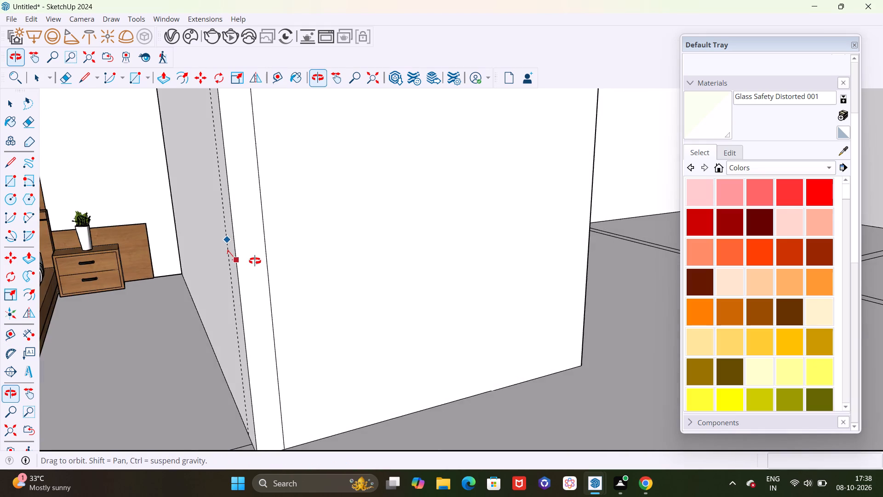
middle_drag(255, 261, 447, 262)
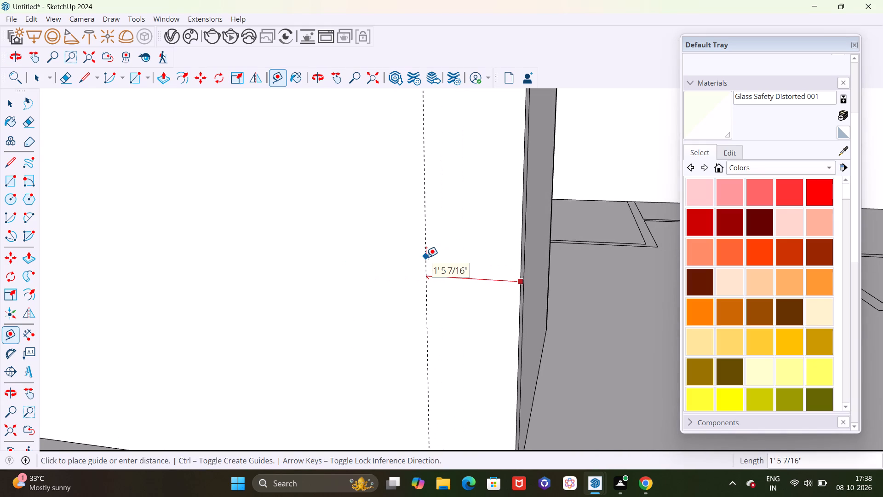
text(1')
key(Return)
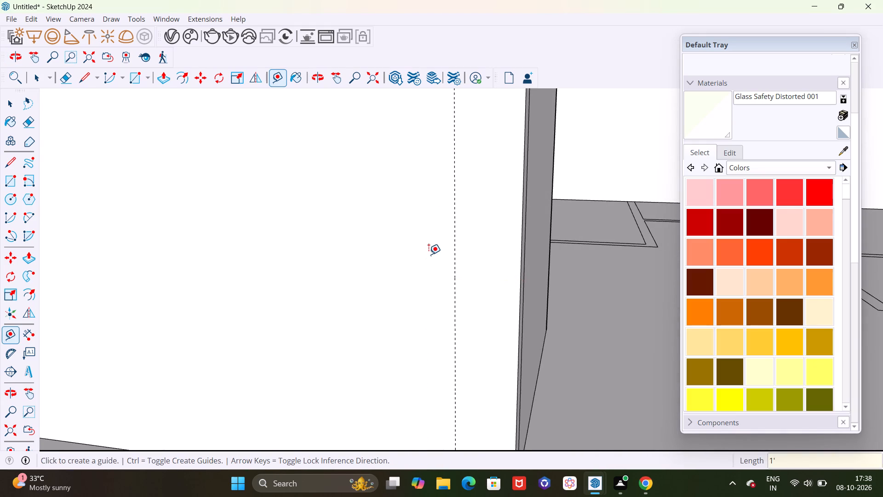
Place a second vertical guide on the side wall, 2'6" further in from the first guide.
click(453, 238)
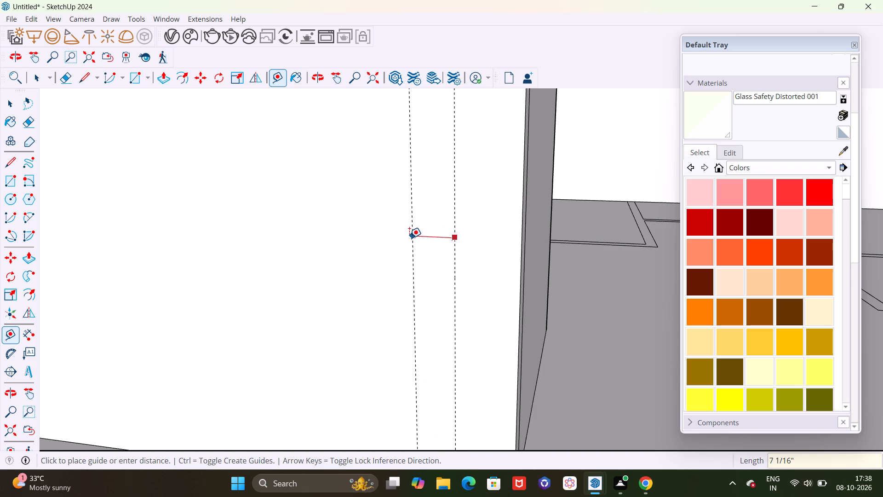
text(2')
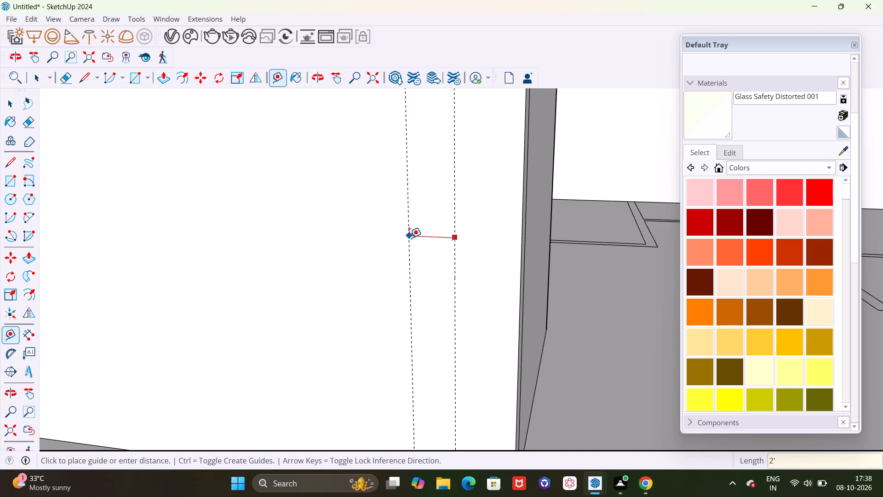
text(6")
key(Return)
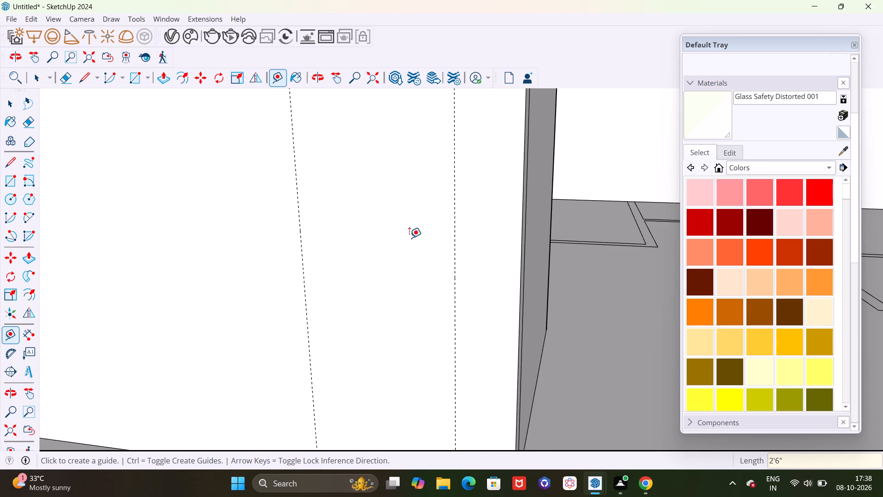
Place a horizontal guide on the side wall, 6' above its floor edge.
scroll(409, 237, down, 8)
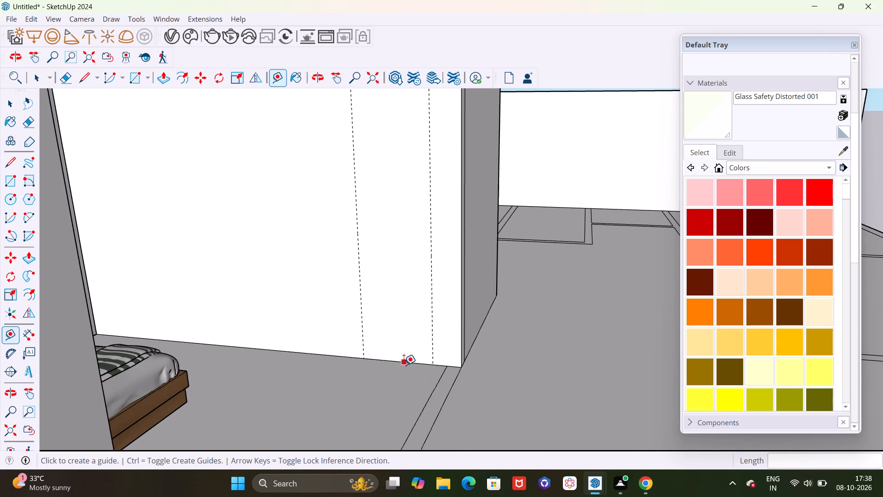
click(404, 365)
text(6')
key(Return)
Draw a 2'6" by 6' door-shaped rectangle on the side wall, between the vertical guides from the horizontal guide to the floor.
scroll(407, 243, down, 4)
middle_click(404, 287)
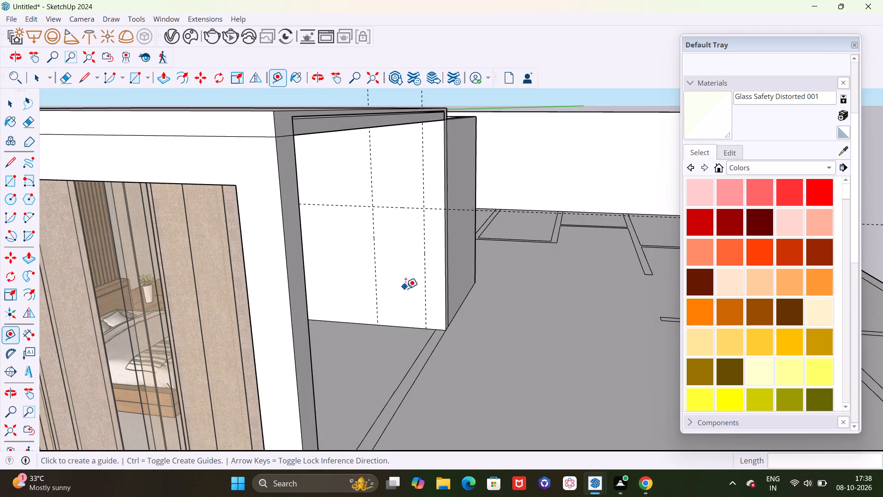
key(r)
scroll(375, 226, up, 4)
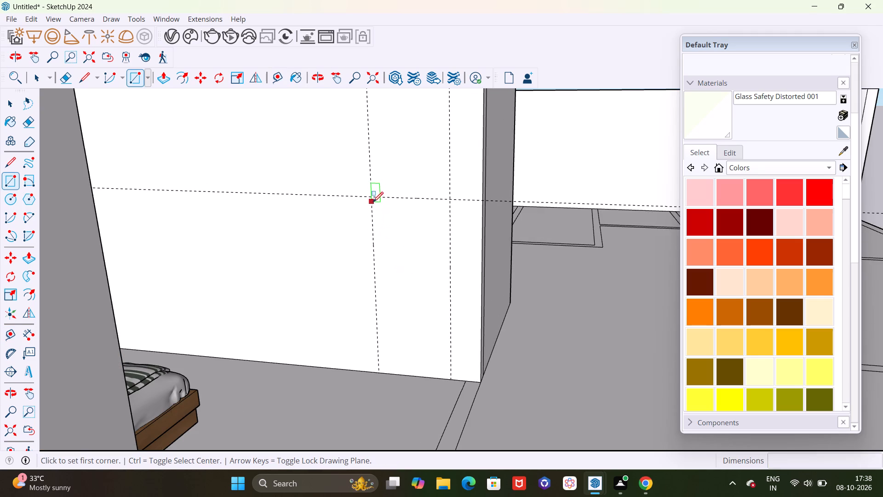
click(373, 199)
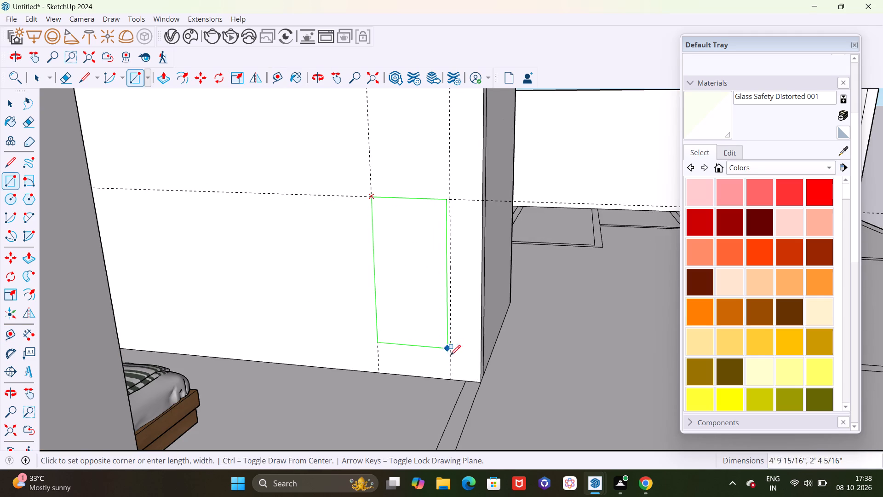
click(452, 379)
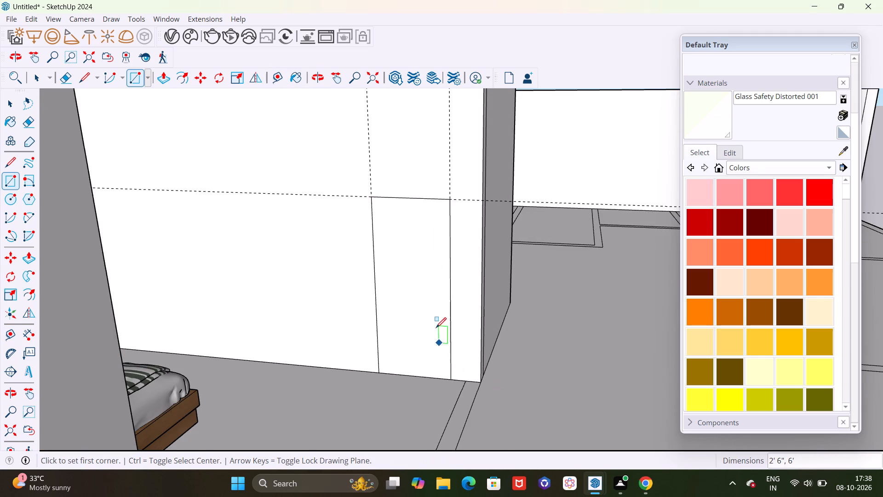
scroll(436, 299, down, 4)
scroll(430, 335, up, 4)
middle_drag(433, 339, 420, 341)
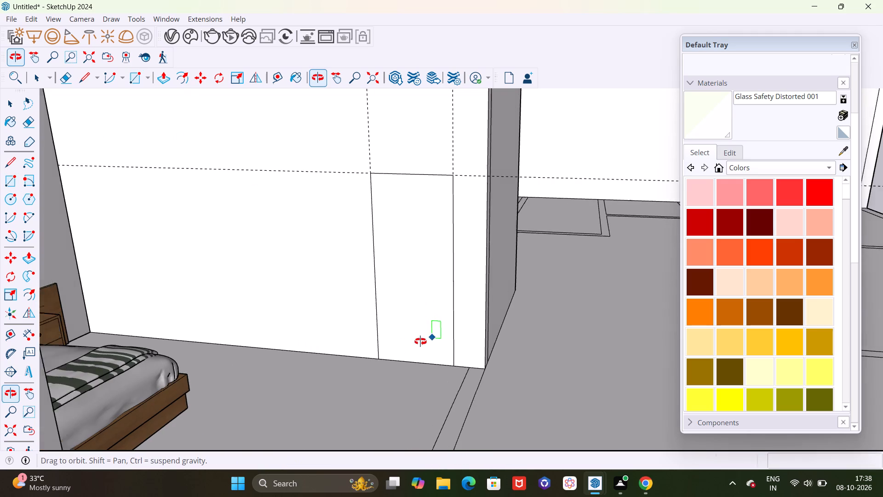
Push the door rectangle on the side wall back 6" to cut the opening through to the adjoining room.
middle_drag(420, 341, 327, 352)
scroll(346, 368, down, 9)
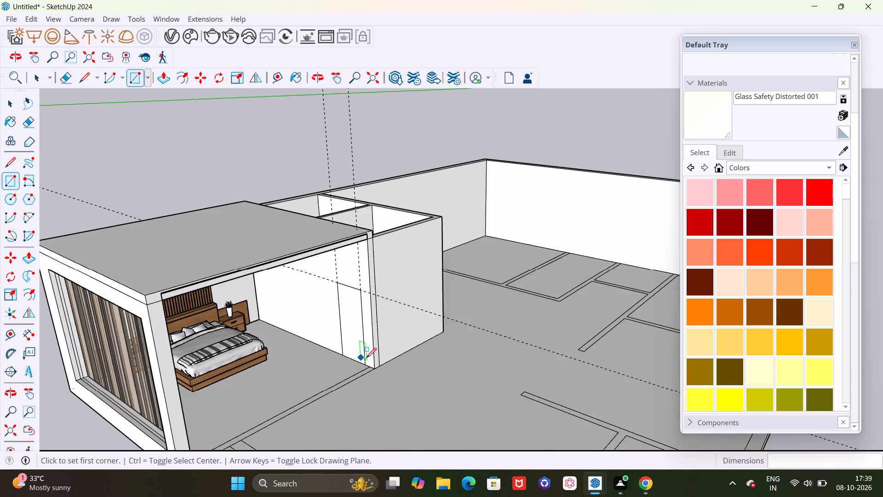
scroll(380, 357, down, 4)
middle_drag(446, 355, 397, 373)
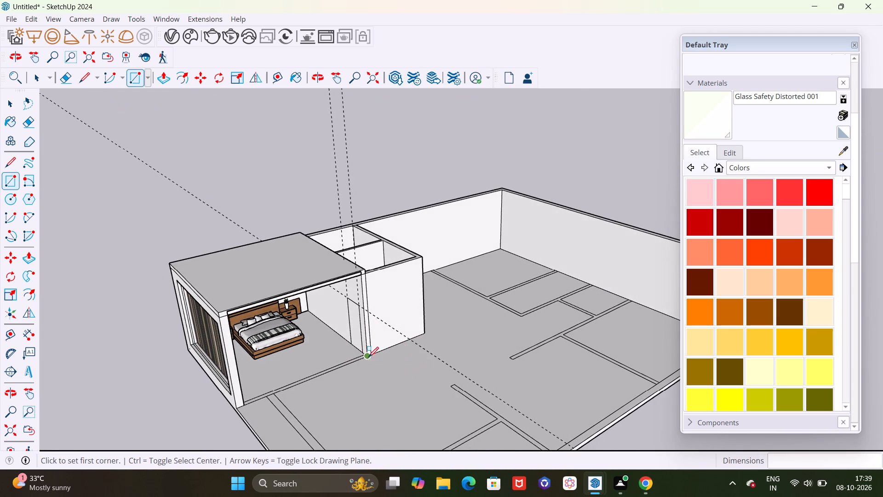
key(space)
scroll(359, 337, up, 7)
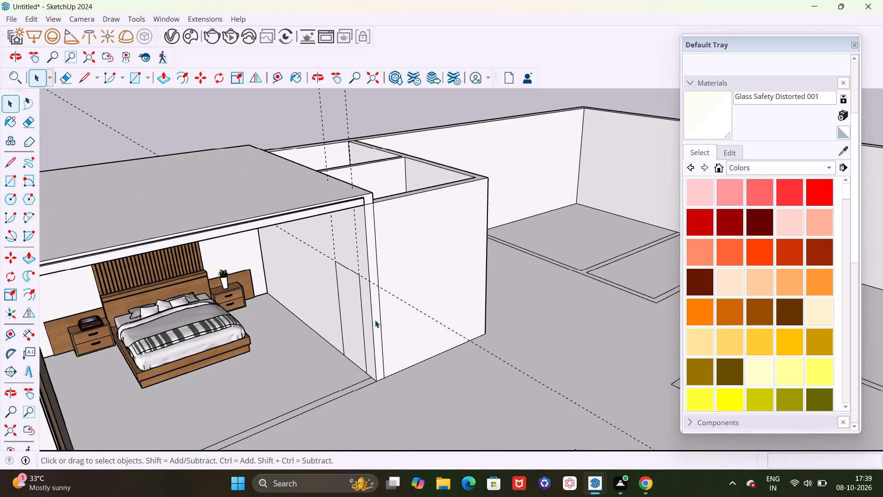
scroll(351, 304, up, 7)
key(p)
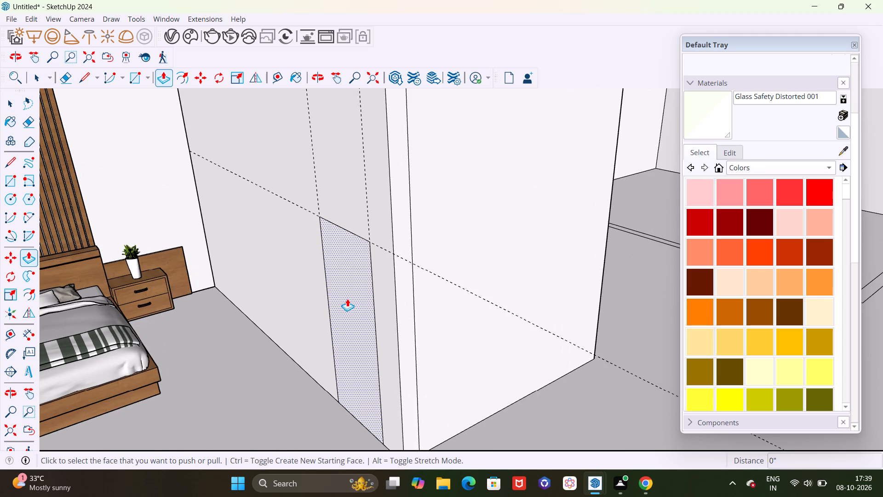
click(347, 299)
text(6")
key(Return)
scroll(359, 295, down, 3)
middle_drag(345, 341, 419, 318)
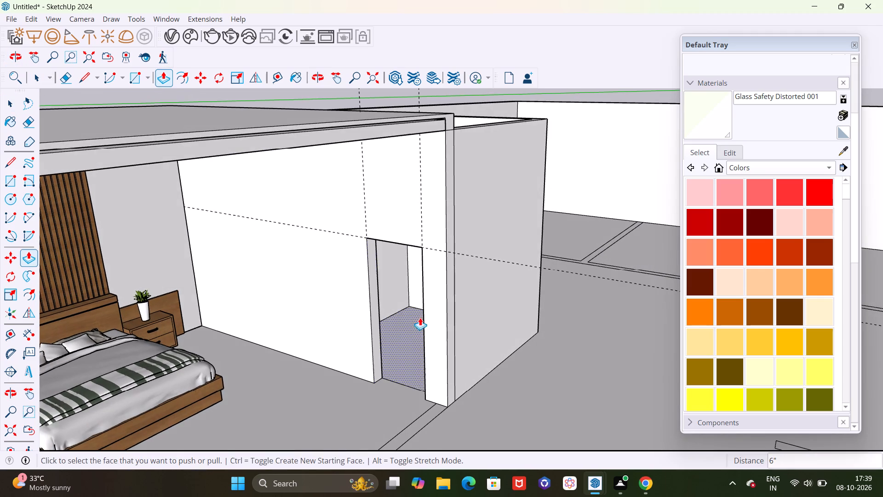
key(space)
Draw a 6" line across the top of the adjoining room's front wall at its inner corner with the far side wall.
scroll(476, 338, down, 5)
middle_drag(538, 362, 425, 433)
scroll(514, 283, up, 4)
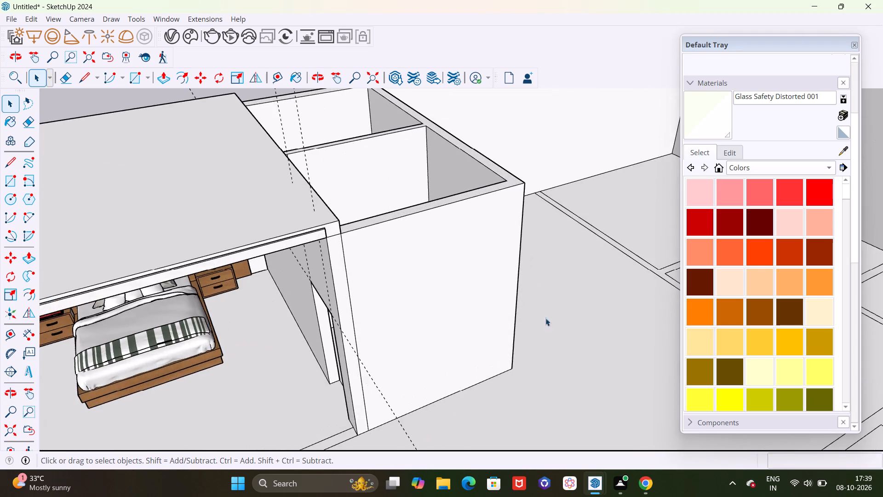
middle_drag(522, 337, 394, 393)
key(l)
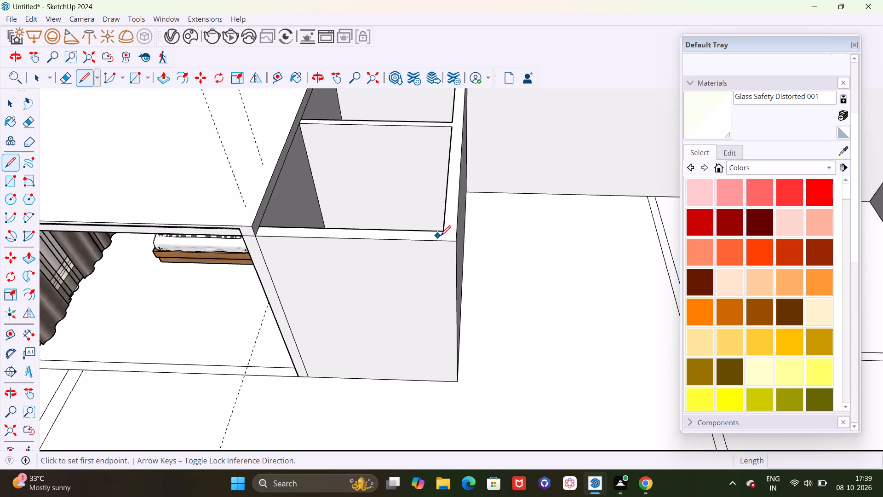
click(442, 231)
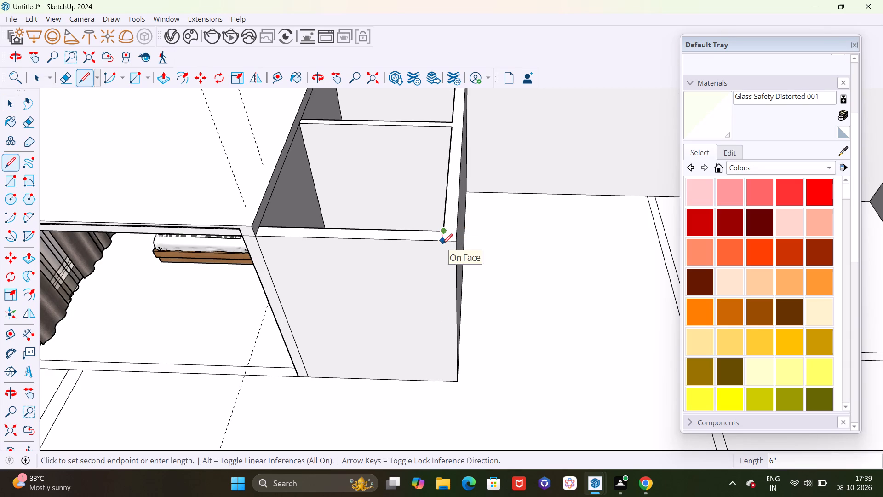
click(442, 244)
scroll(469, 245, down, 4)
key(space)
Push the top face of the adjoining room's front wall down 10' to floor level.
key(p)
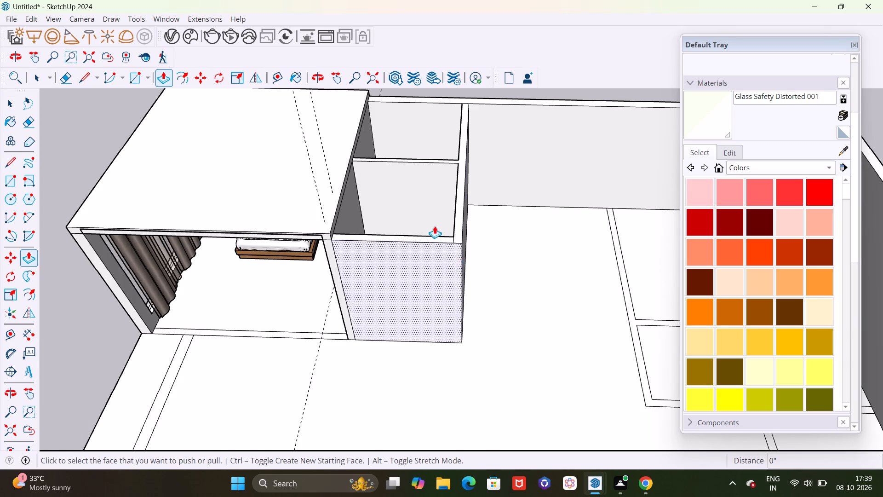
click(418, 238)
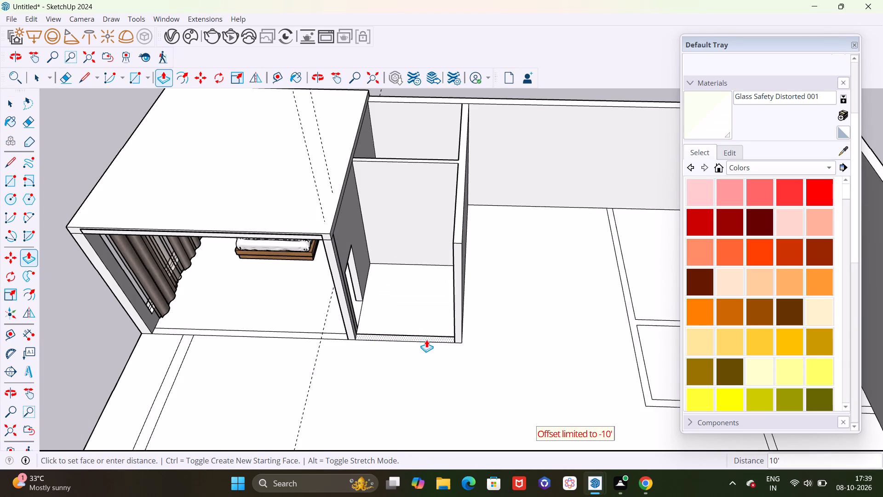
click(426, 340)
scroll(470, 339, down, 4)
key(space)
scroll(422, 384, down, 2)
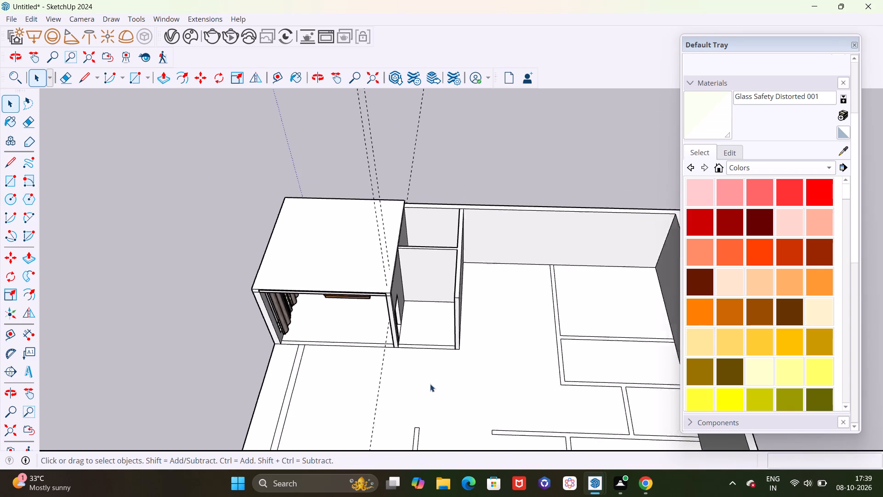
Place a vertical guide on the bedroom side wall, 1' in from the door opening's inner edge.
scroll(430, 384, down, 2)
middle_drag(428, 389, 579, 295)
scroll(448, 342, up, 11)
scroll(449, 310, down, 4)
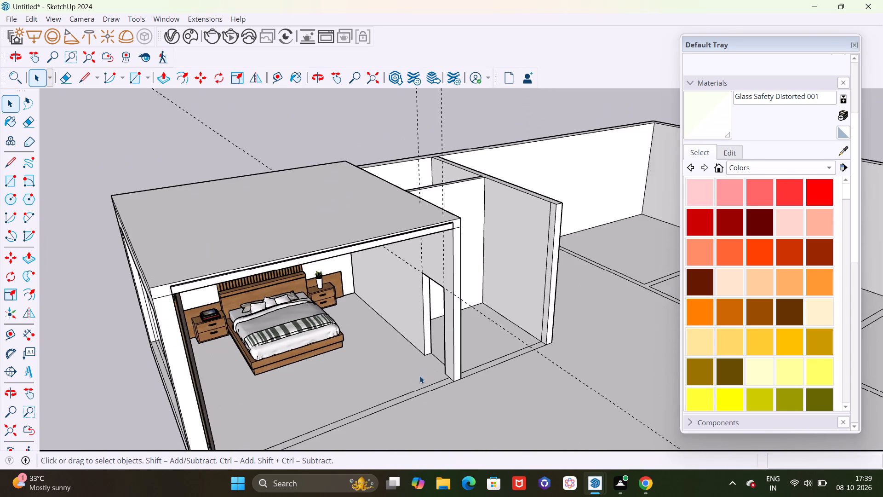
middle_drag(421, 376, 499, 290)
scroll(453, 309, up, 3)
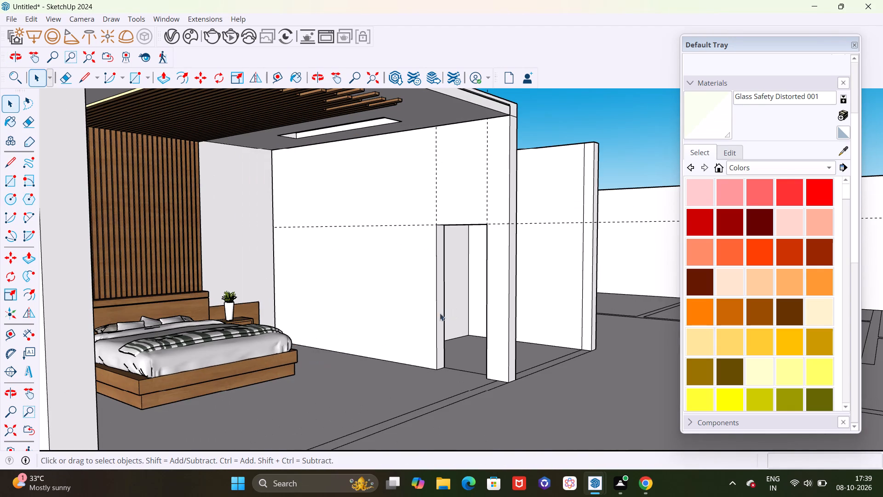
key(space)
scroll(415, 301, up, 5)
scroll(424, 304, down, 5)
middle_drag(400, 300, 401, 320)
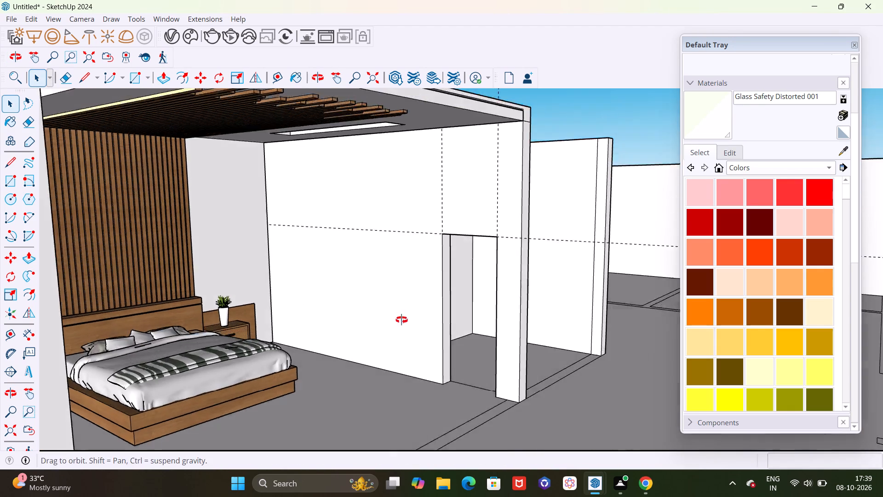
middle_drag(401, 320, 404, 346)
scroll(409, 347, up, 3)
key(t)
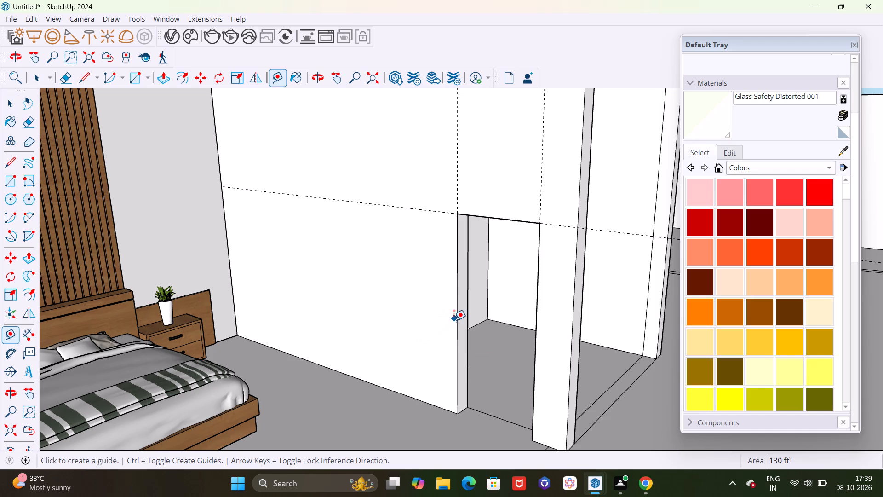
click(455, 320)
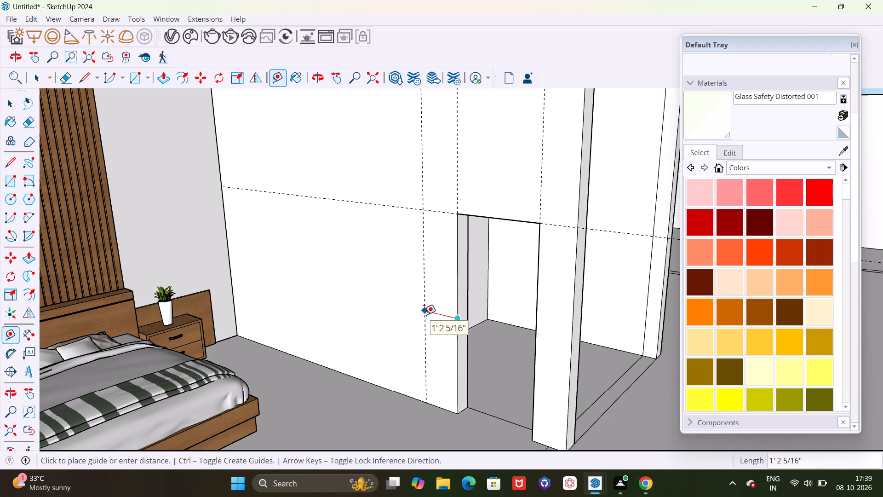
key(1)
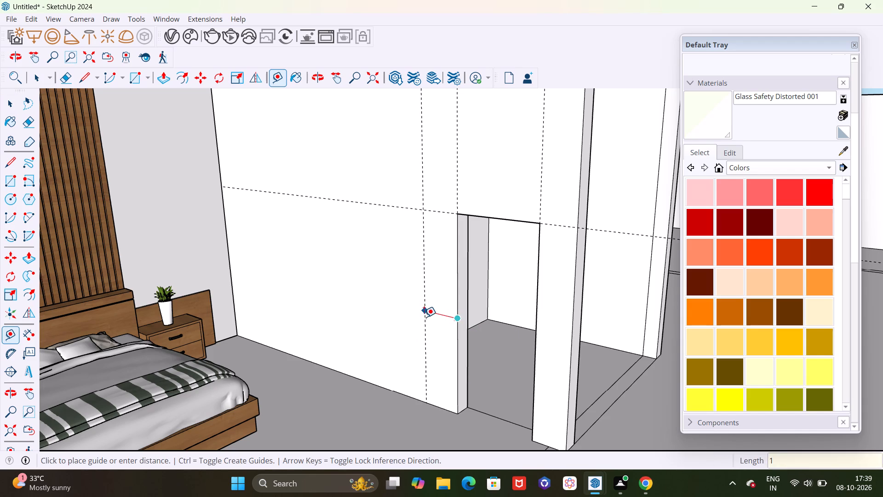
key(apostrophe)
key(Return)
click(428, 314)
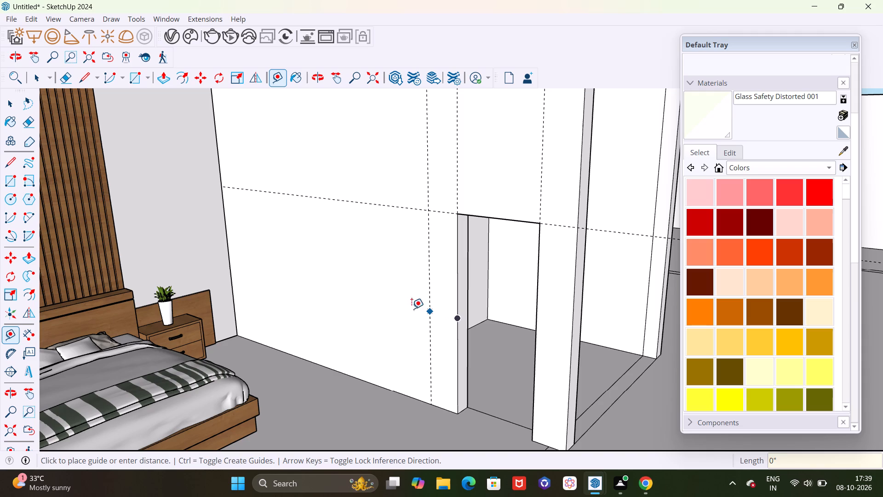
key(Escape)
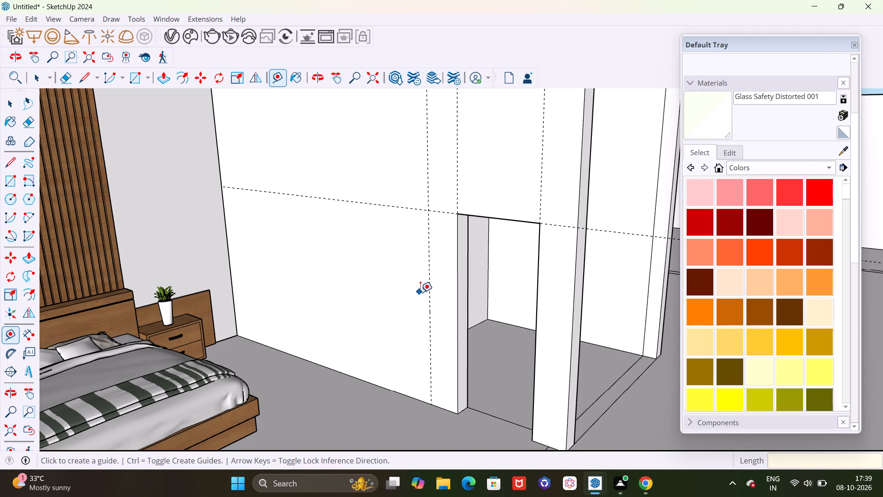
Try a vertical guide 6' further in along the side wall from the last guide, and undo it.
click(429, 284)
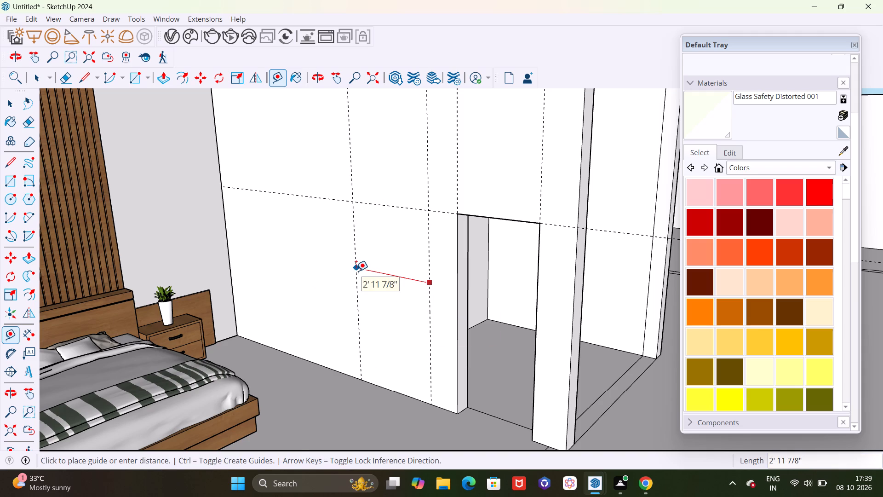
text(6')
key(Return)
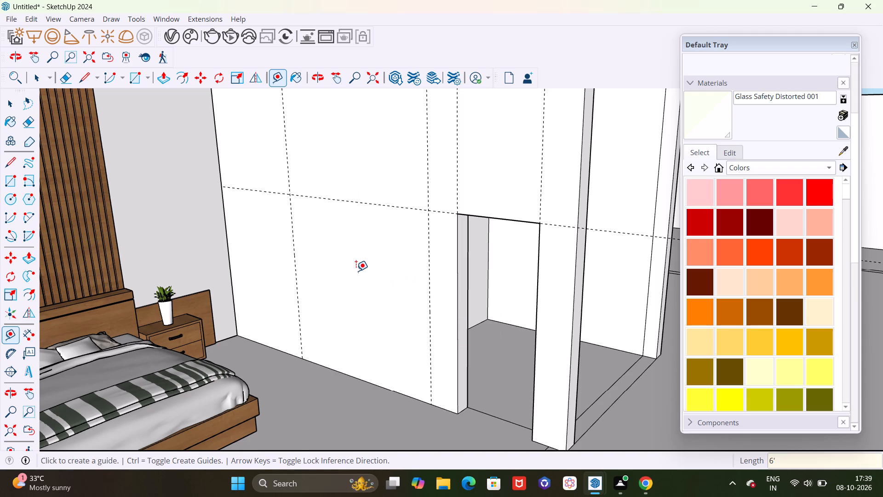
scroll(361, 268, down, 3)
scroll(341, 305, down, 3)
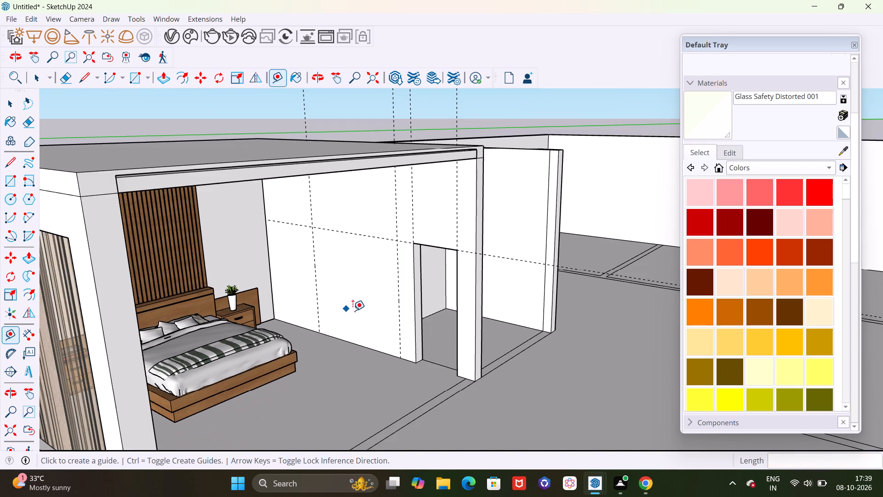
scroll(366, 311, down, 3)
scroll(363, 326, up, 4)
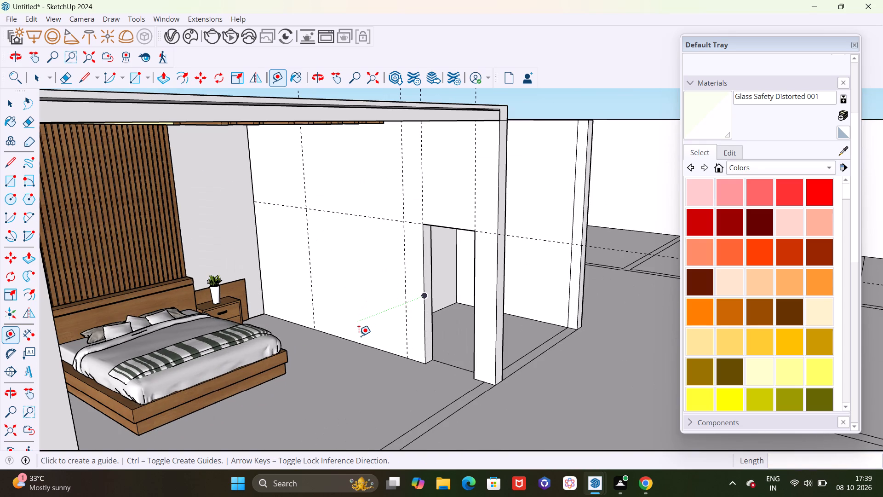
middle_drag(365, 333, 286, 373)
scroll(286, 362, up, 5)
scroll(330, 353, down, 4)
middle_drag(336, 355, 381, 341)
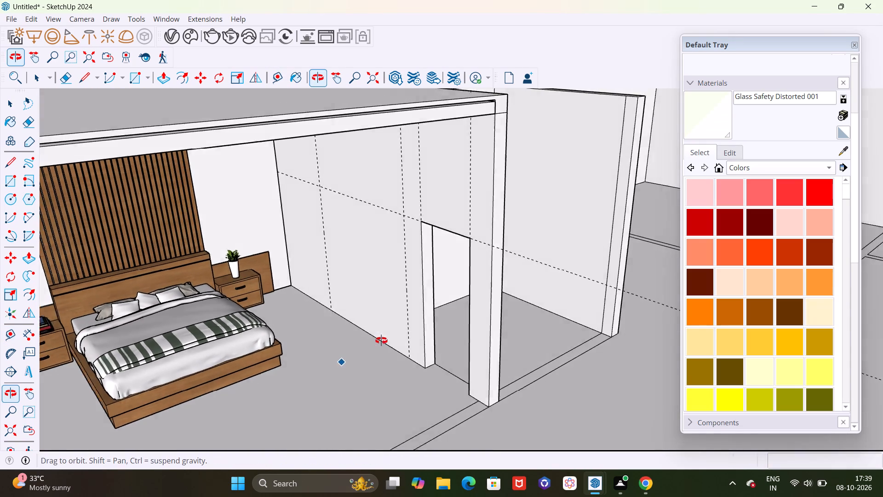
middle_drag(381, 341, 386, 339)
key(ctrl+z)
Draw a 14'6" line along the side wall's top edge where it meets the ceiling, from the back corner to the front edge.
scroll(404, 335, down, 4)
middle_drag(391, 341, 422, 315)
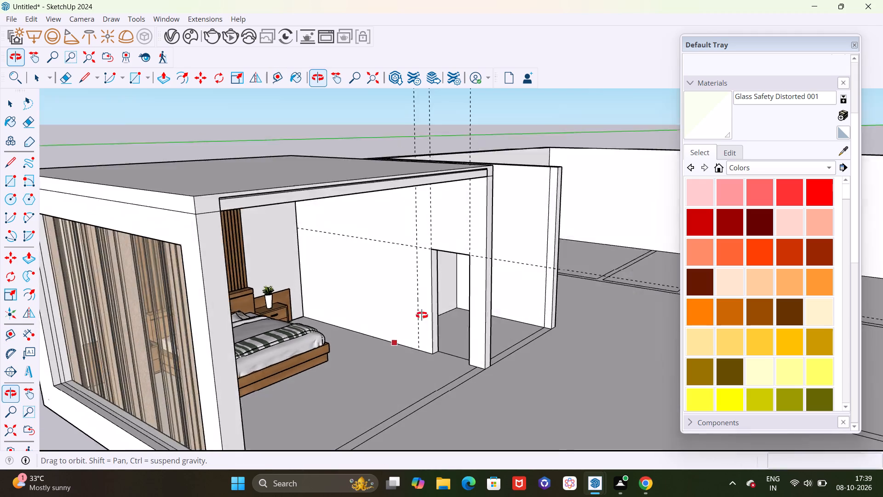
middle_drag(422, 315, 427, 312)
scroll(421, 275, up, 5)
scroll(402, 301, down, 4)
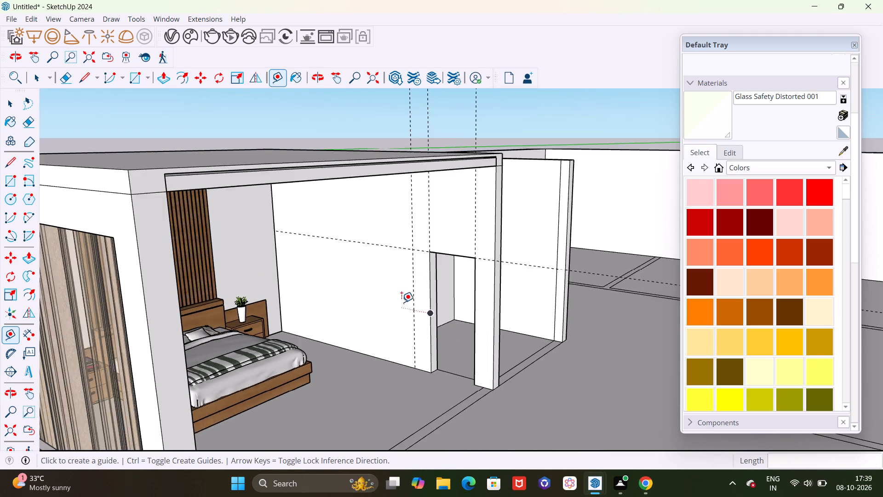
scroll(401, 303, down, 3)
middle_drag(390, 354, 400, 278)
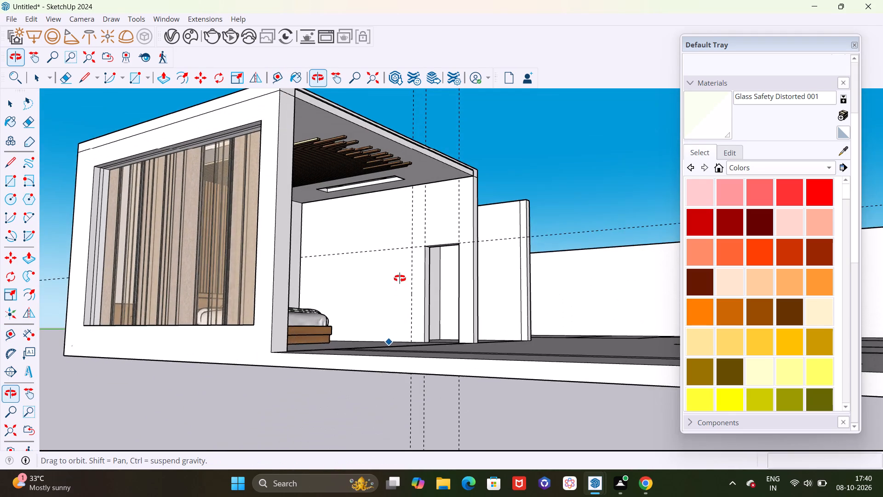
middle_drag(400, 278, 395, 276)
key(space)
scroll(368, 266, up, 4)
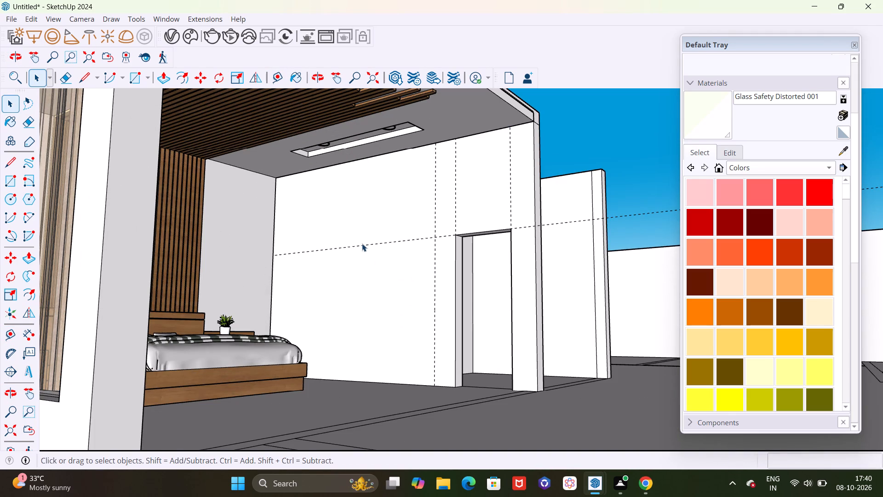
key(l)
scroll(290, 191, up, 8)
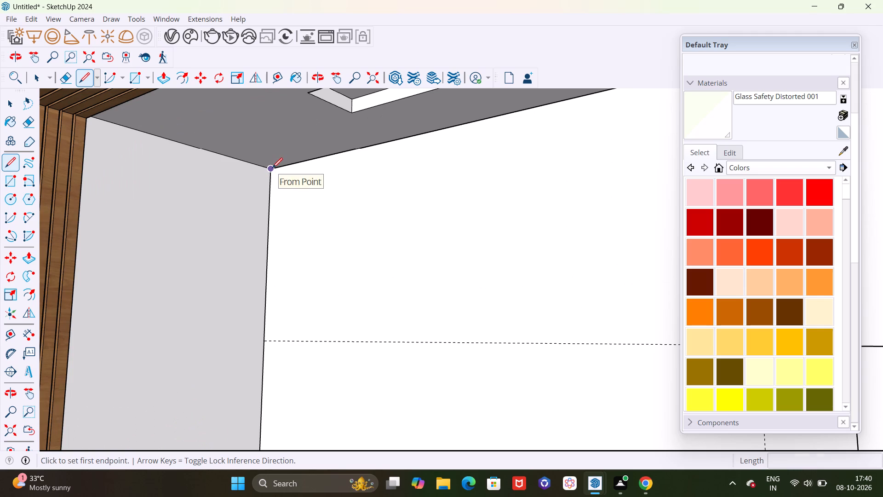
click(272, 168)
scroll(273, 169, down, 11)
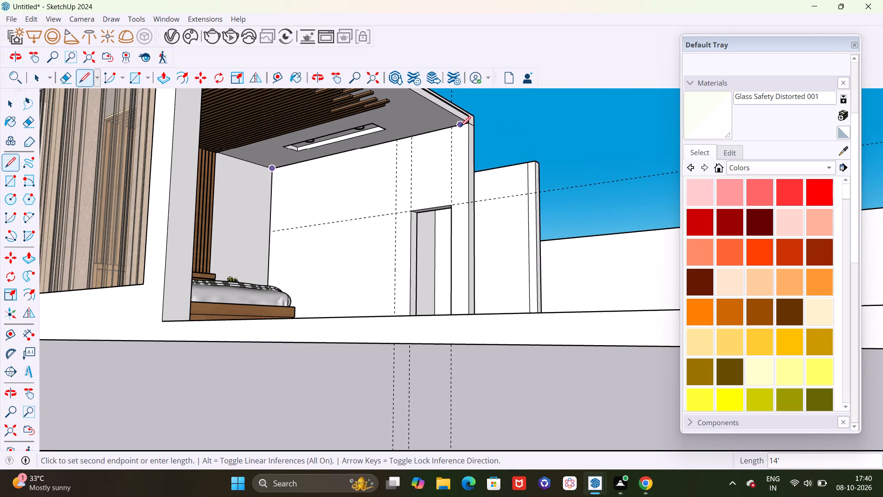
click(468, 124)
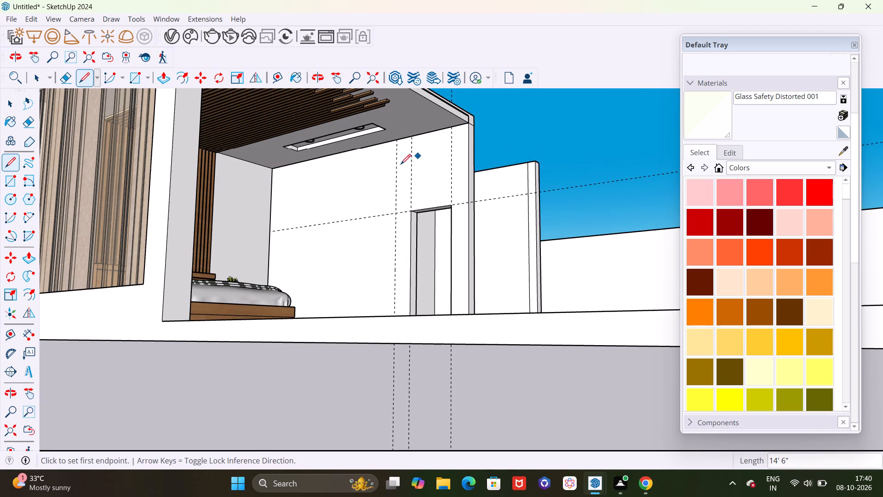
scroll(386, 173, down, 8)
middle_drag(384, 175, 383, 218)
scroll(376, 202, up, 3)
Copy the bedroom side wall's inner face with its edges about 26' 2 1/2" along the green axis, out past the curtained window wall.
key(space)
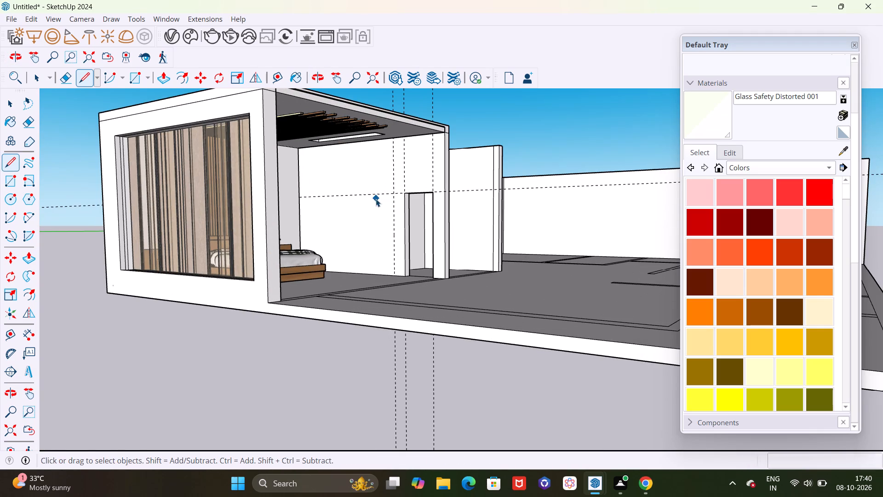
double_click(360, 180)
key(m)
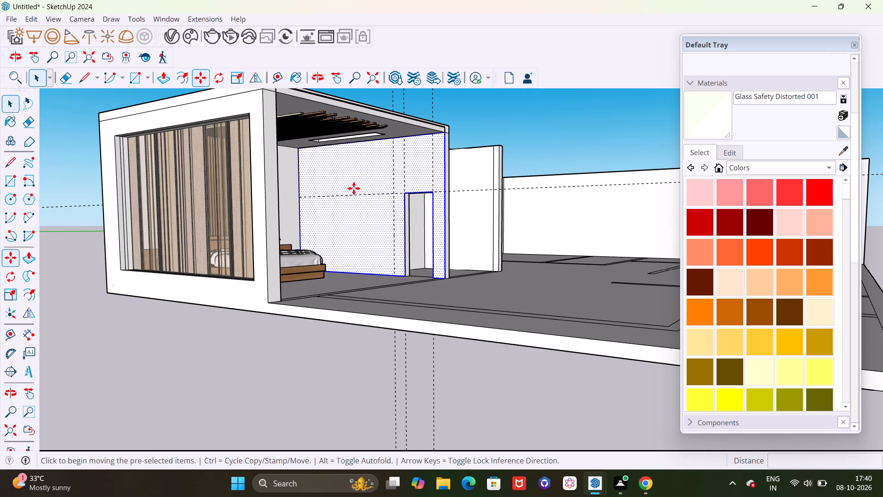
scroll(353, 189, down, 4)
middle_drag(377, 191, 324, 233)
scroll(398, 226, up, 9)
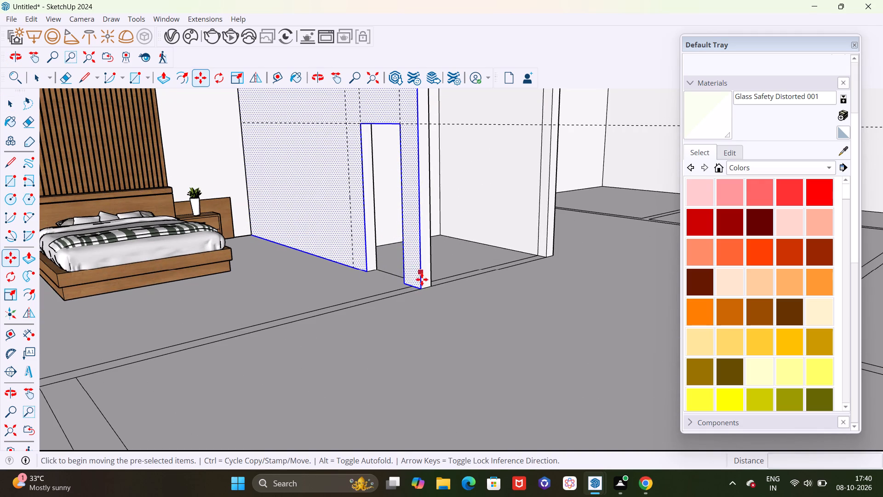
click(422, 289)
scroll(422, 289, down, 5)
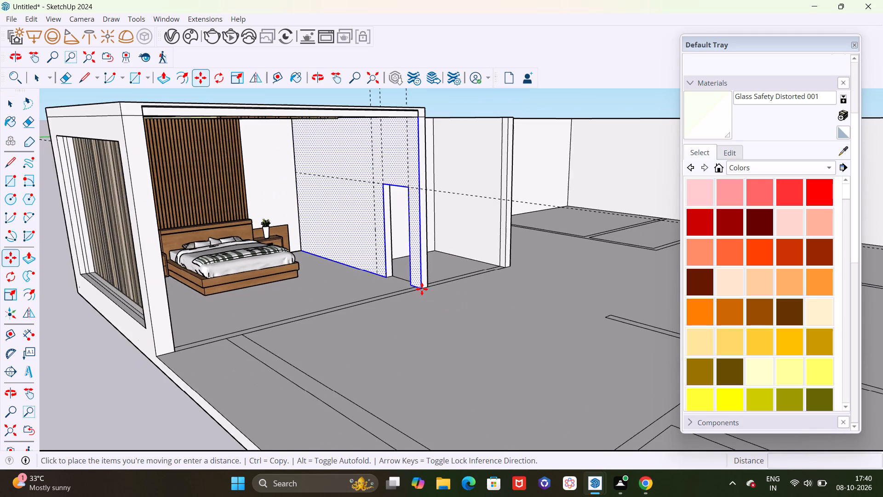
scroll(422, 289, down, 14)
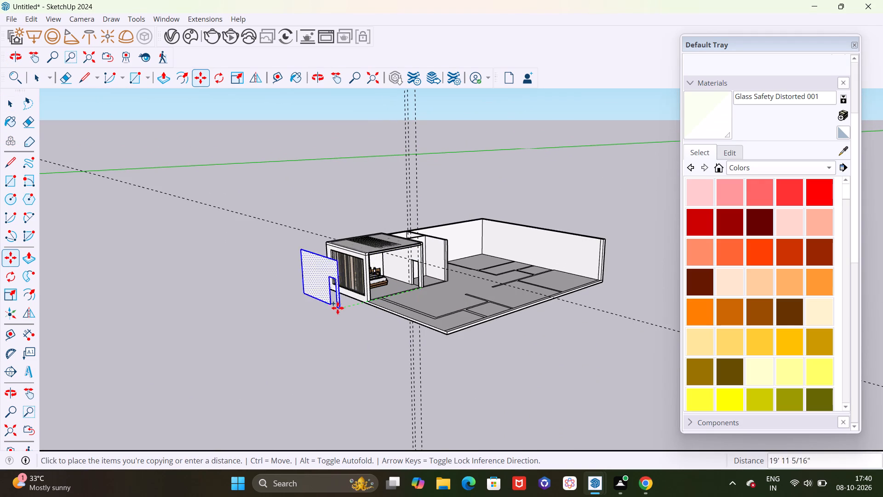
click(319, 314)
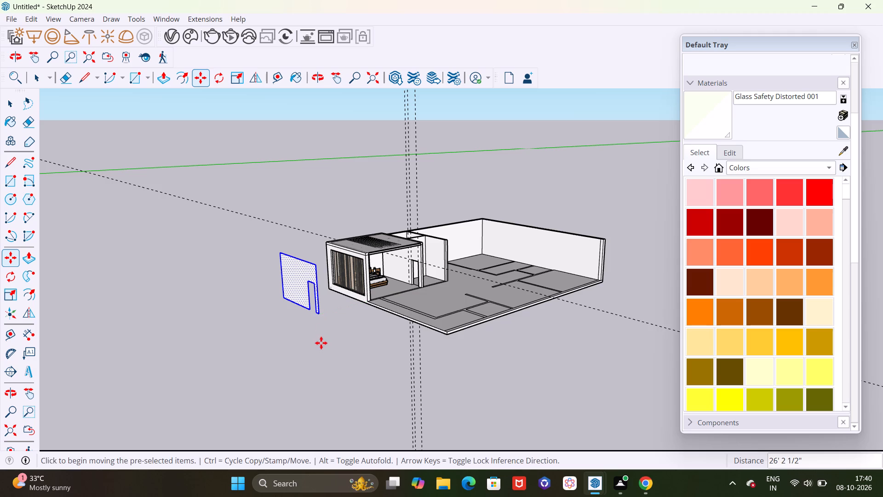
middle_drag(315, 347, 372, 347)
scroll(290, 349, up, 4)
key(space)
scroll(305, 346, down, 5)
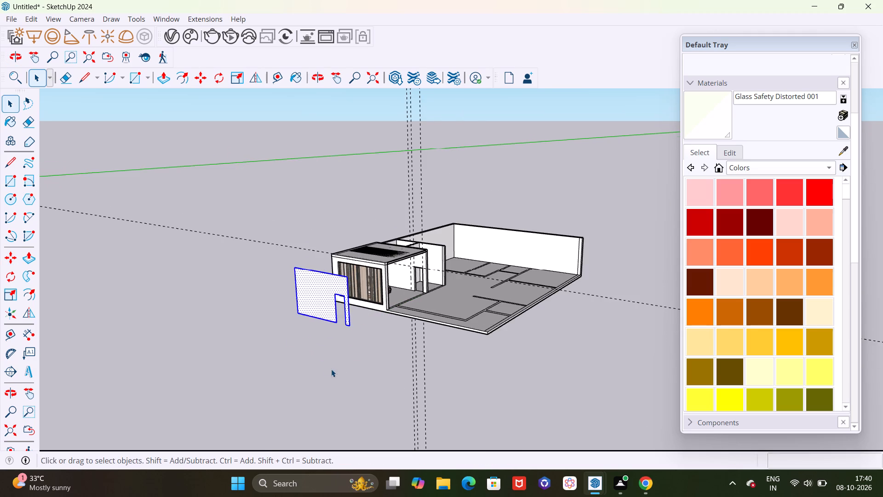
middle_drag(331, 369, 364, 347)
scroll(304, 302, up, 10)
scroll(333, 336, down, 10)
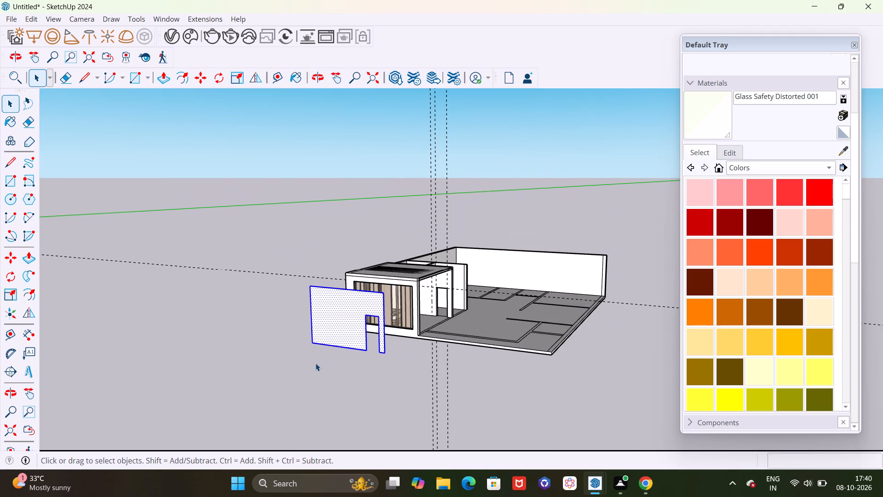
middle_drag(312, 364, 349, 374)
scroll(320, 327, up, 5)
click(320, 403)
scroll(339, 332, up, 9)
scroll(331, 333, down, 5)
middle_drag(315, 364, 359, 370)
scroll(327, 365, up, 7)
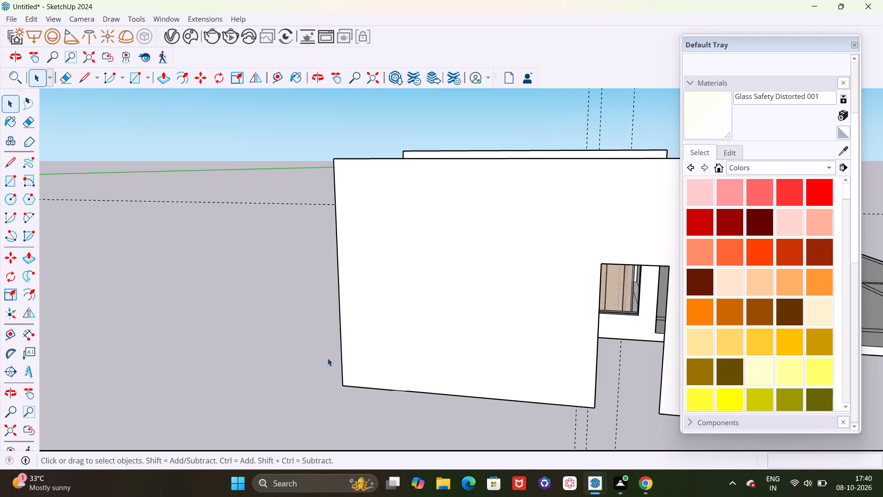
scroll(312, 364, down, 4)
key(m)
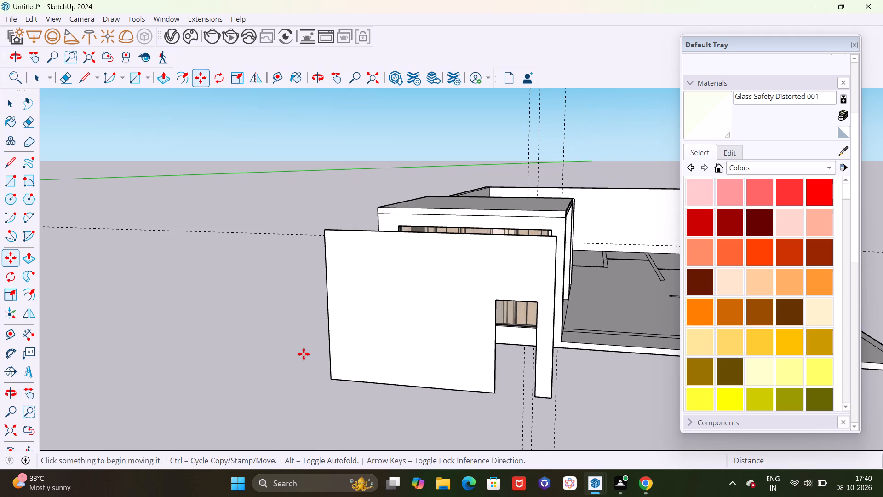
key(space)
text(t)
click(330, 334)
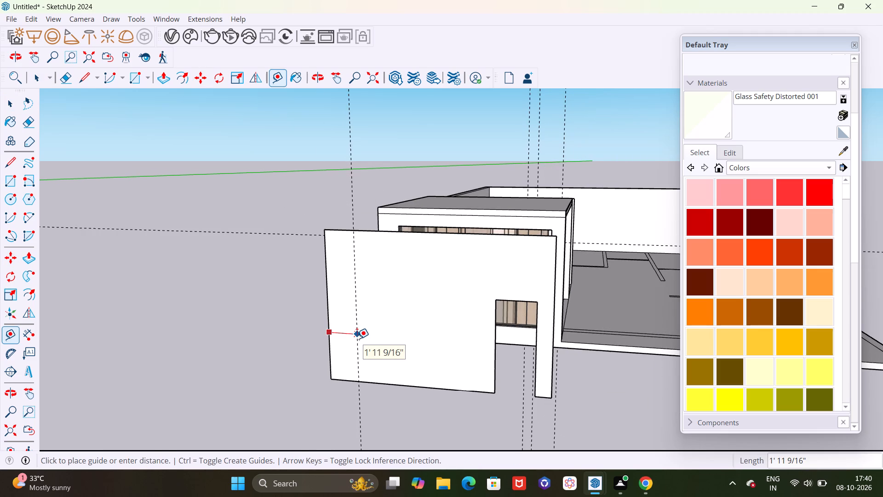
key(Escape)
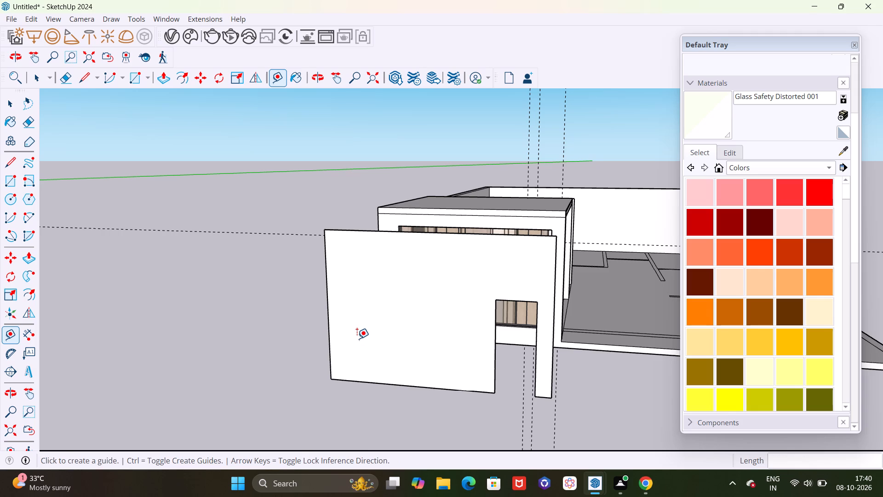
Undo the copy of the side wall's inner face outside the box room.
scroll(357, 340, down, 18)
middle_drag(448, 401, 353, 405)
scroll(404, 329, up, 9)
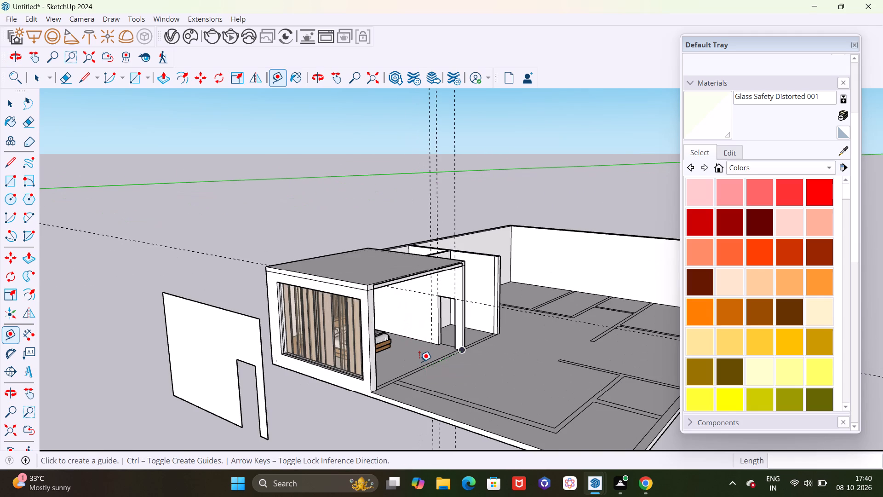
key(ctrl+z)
Examine the bedroom side wall's inner face between the back corner and the door opening.
scroll(412, 361, down, 3)
scroll(411, 361, up, 10)
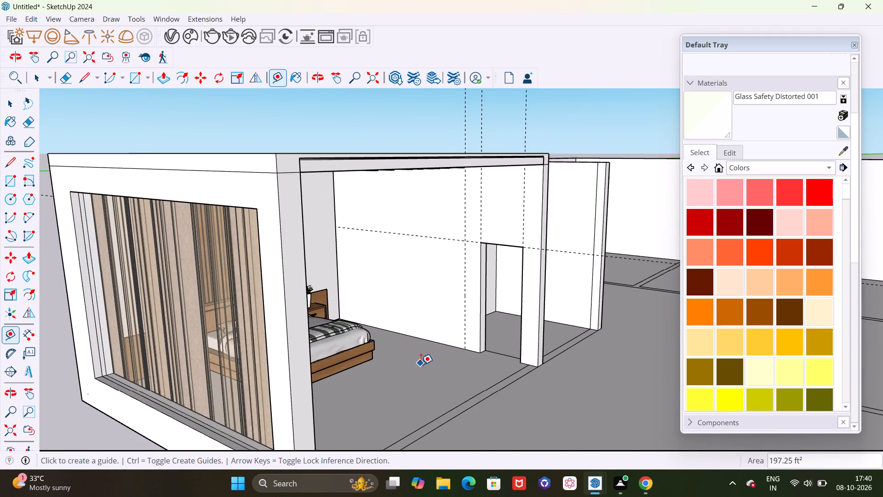
middle_drag(423, 364, 419, 353)
scroll(447, 303, up, 5)
scroll(315, 282, down, 4)
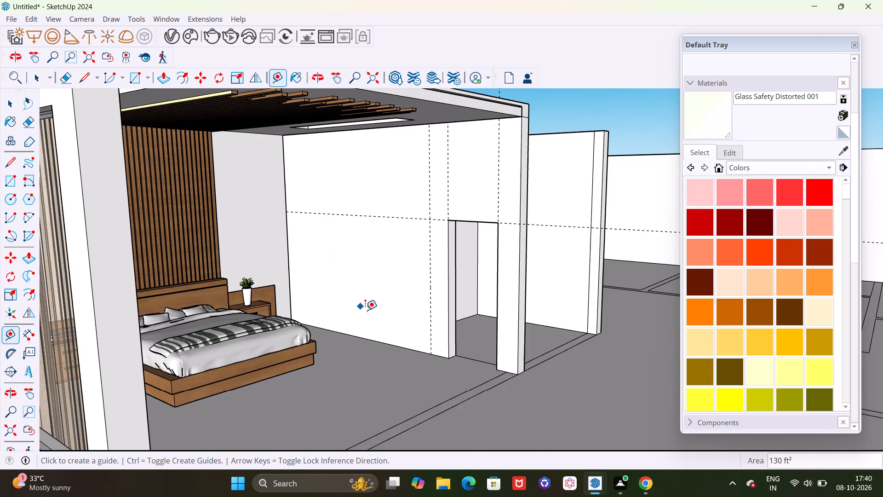
middle_drag(365, 310, 315, 306)
scroll(292, 205, up, 4)
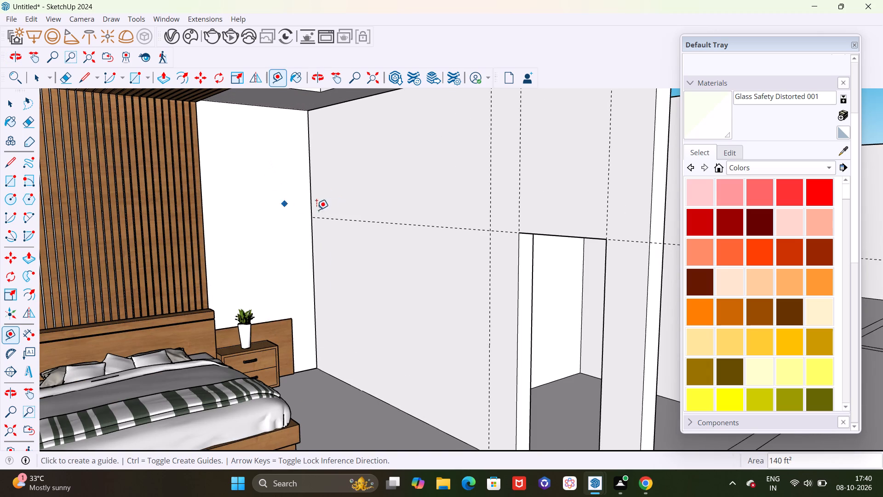
scroll(301, 183, up, 2)
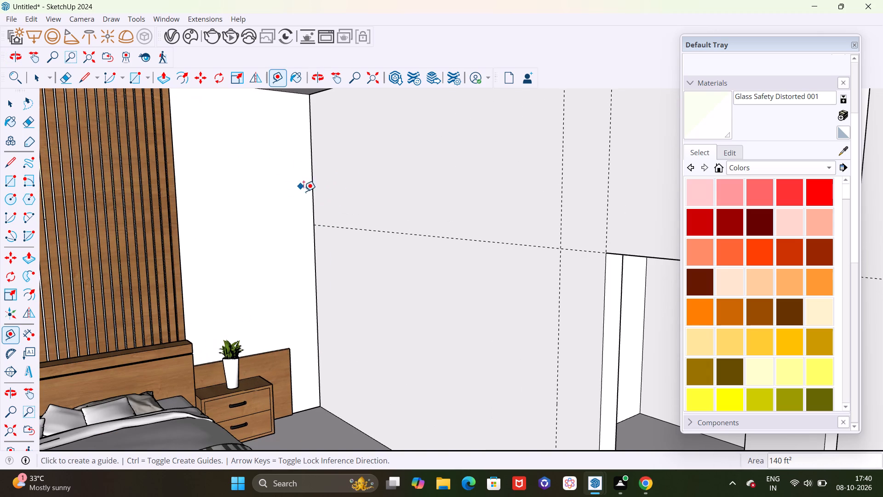
middle_drag(323, 205, 310, 208)
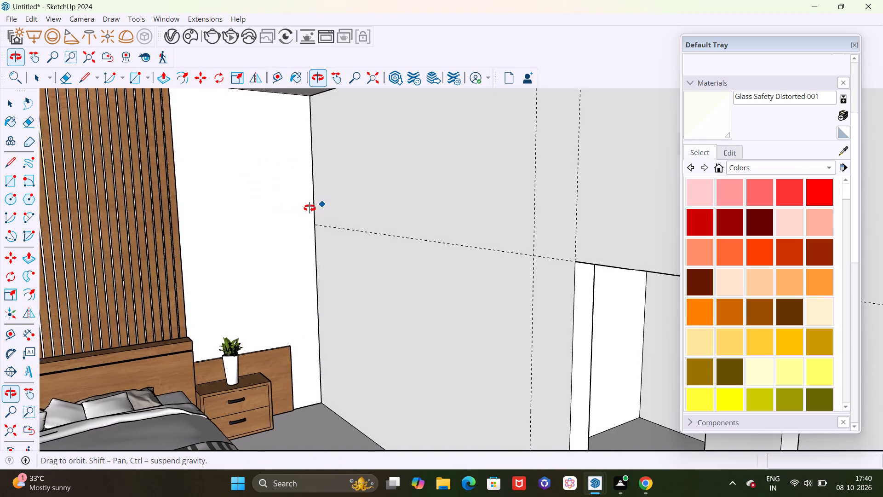
middle_drag(310, 208, 332, 205)
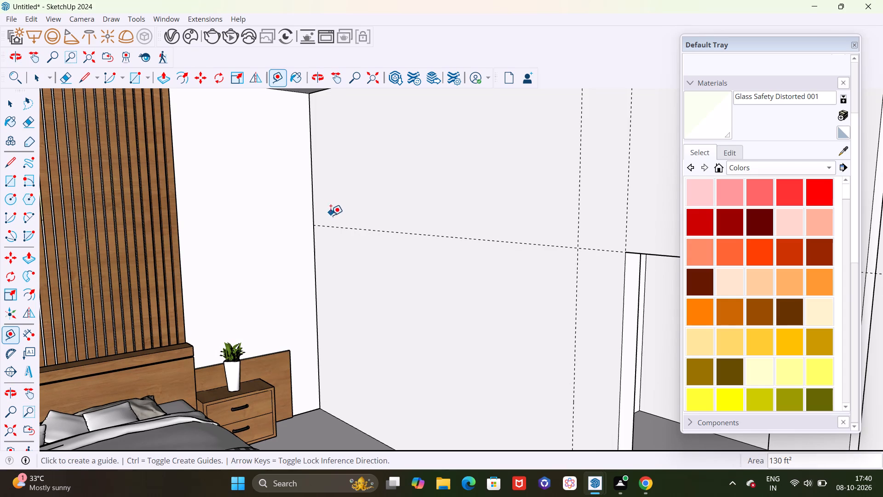
scroll(360, 238, down, 7)
scroll(352, 213, up, 4)
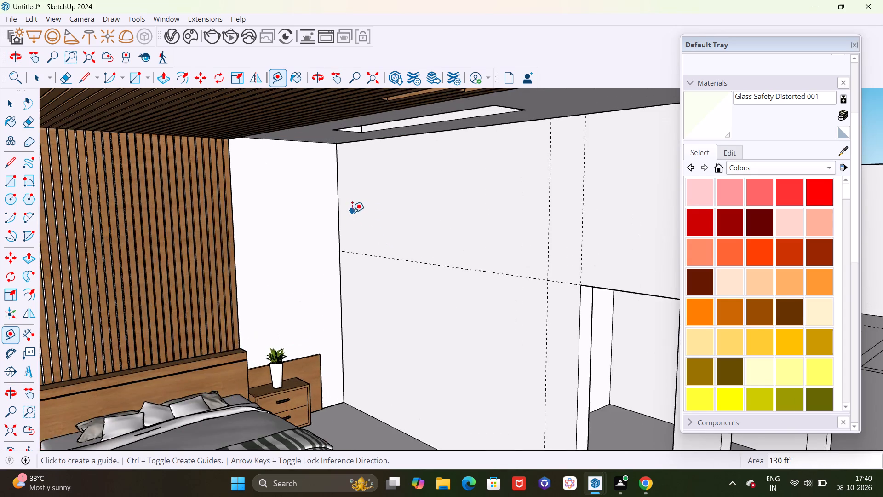
scroll(336, 213, up, 4)
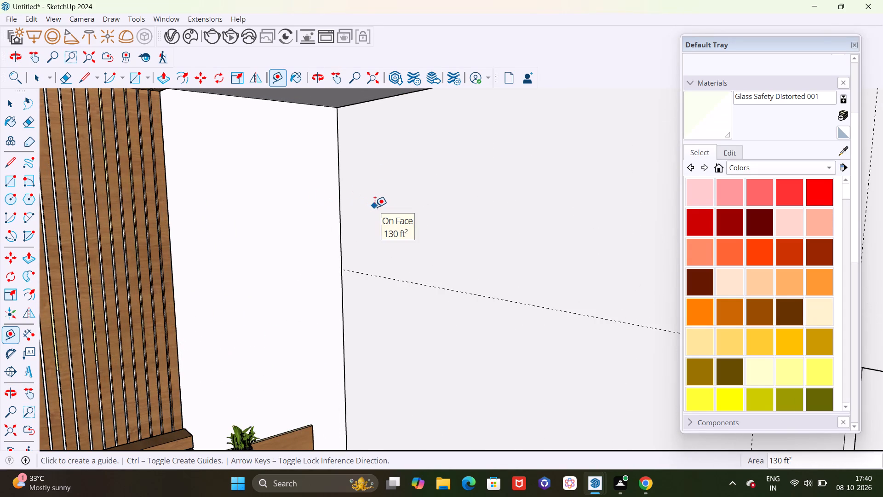
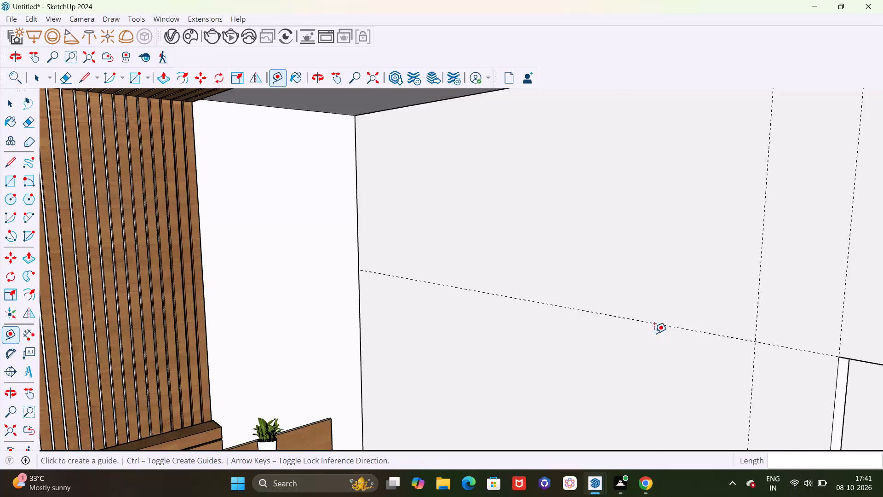
Delete all existing guides from the model.
scroll(654, 333, down, 2)
middle_drag(648, 339, 614, 315)
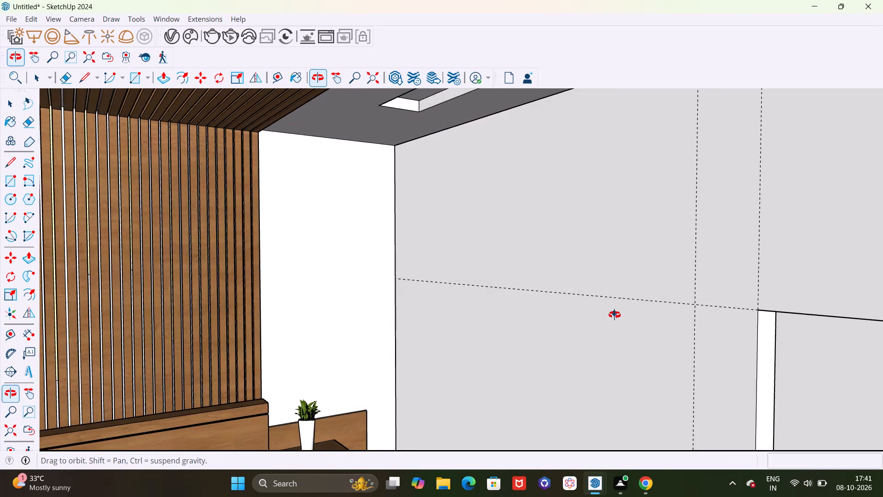
middle_drag(614, 315, 596, 313)
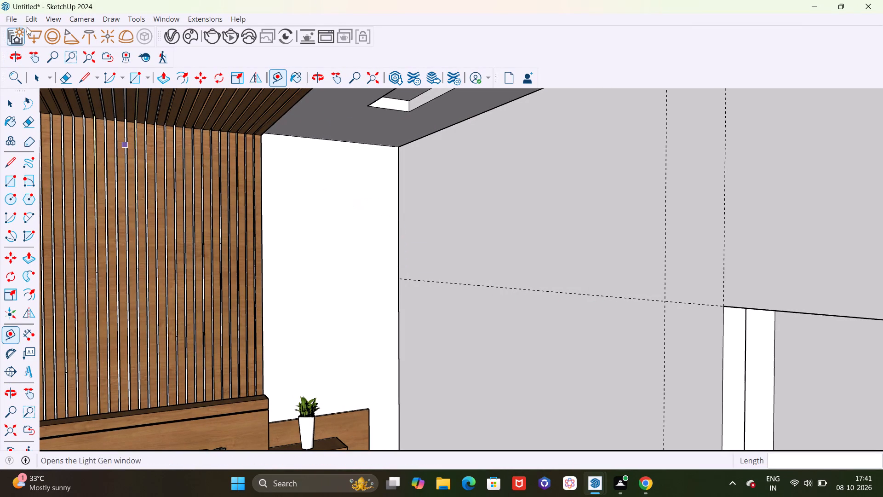
click(36, 16)
click(50, 131)
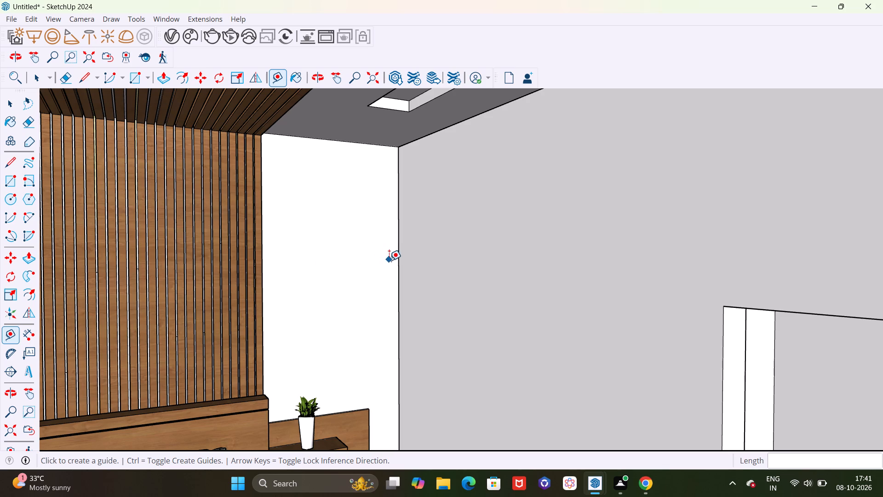
Place a horizontal guide on the white bed wall 4' above its floor edge, beside the side-wall corner.
scroll(388, 255, down, 3)
middle_drag(393, 274, 383, 285)
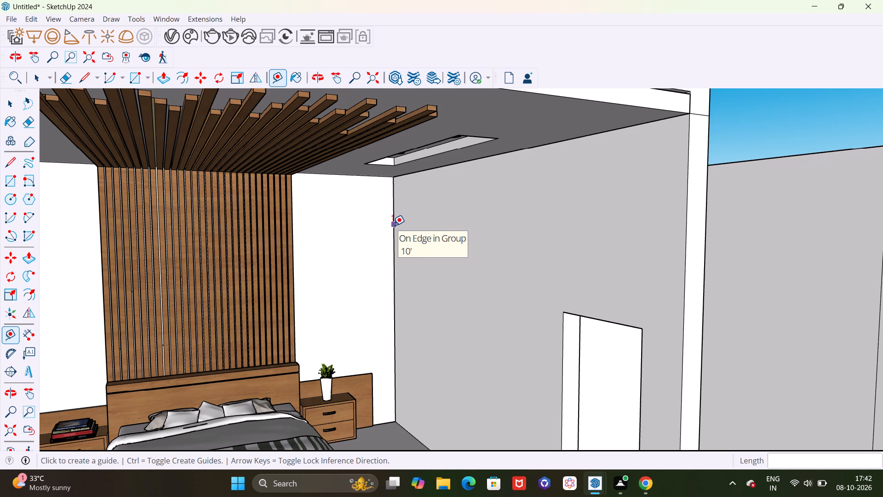
click(385, 424)
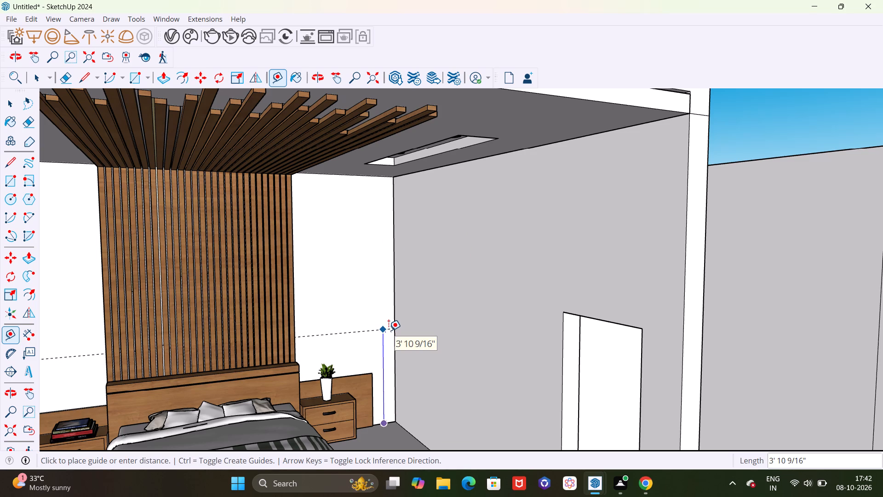
key(4)
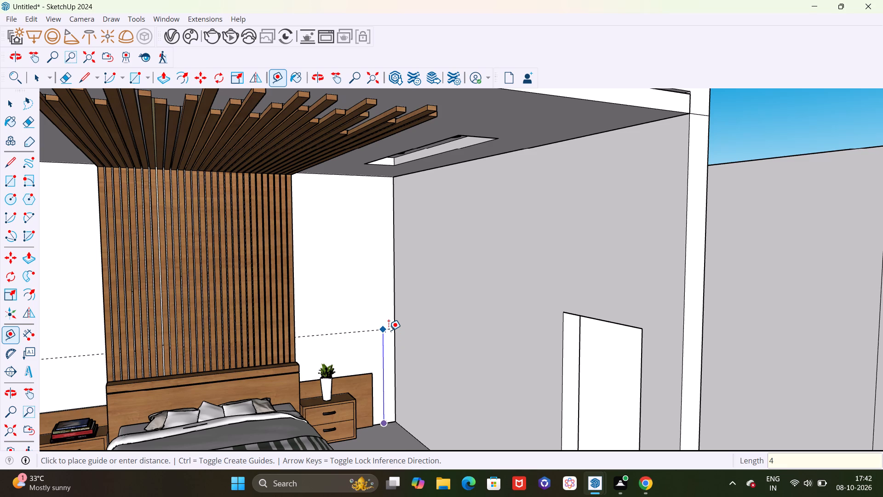
key(apostrophe)
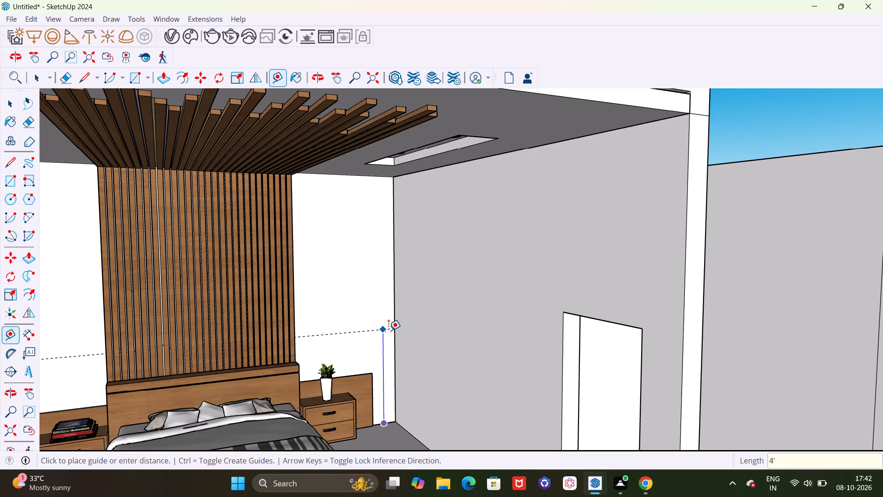
key(Return)
click(384, 327)
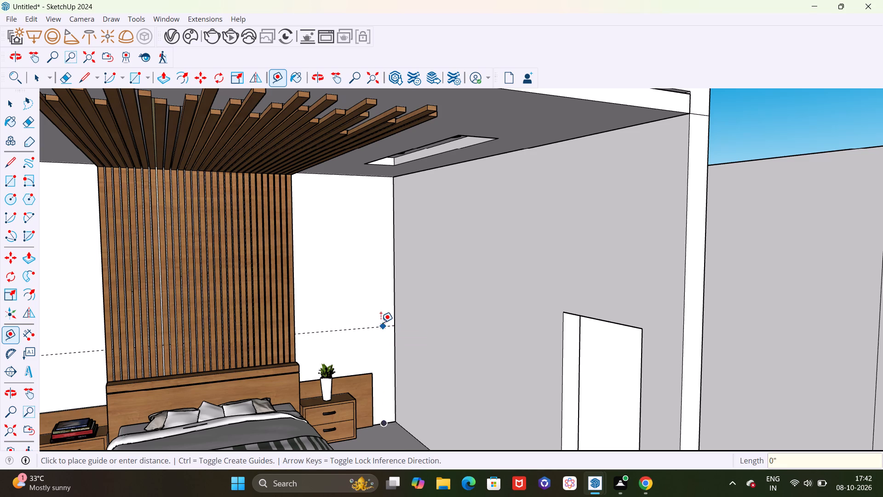
key(Escape)
Add a guide 1" above the bed wall's 4' guide, and another 1' above that one.
scroll(373, 330, up, 3)
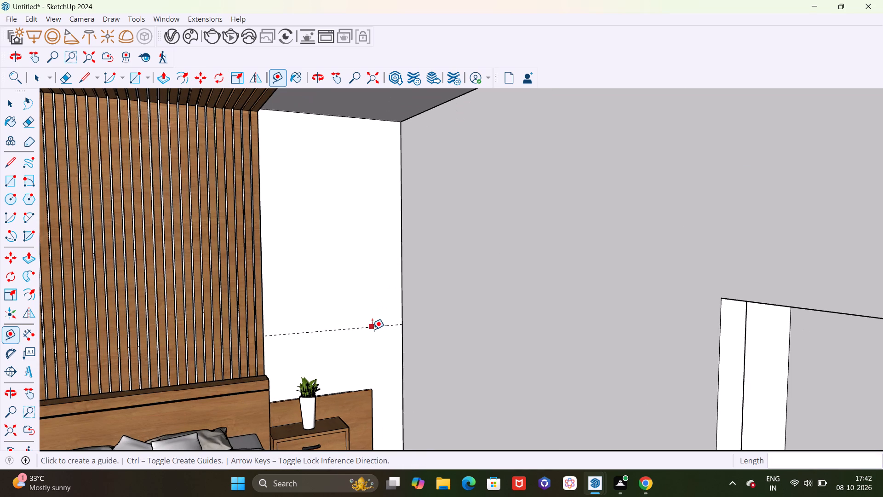
click(372, 327)
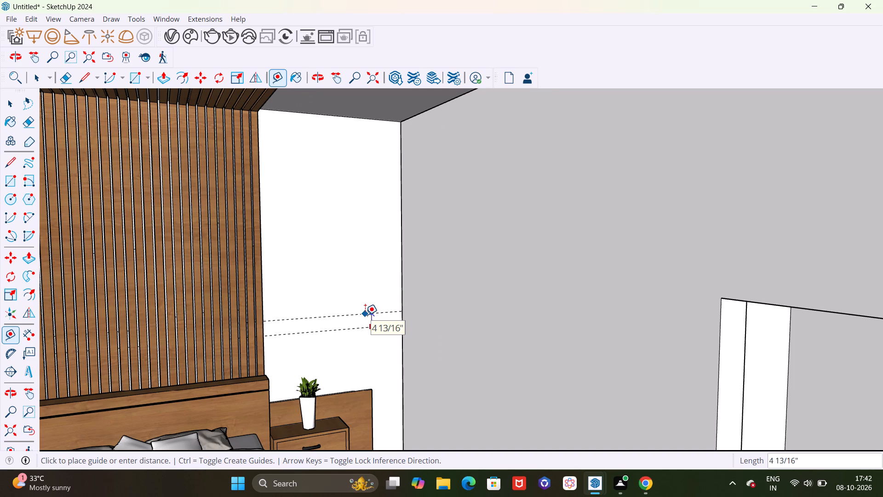
text(1")
key(Return)
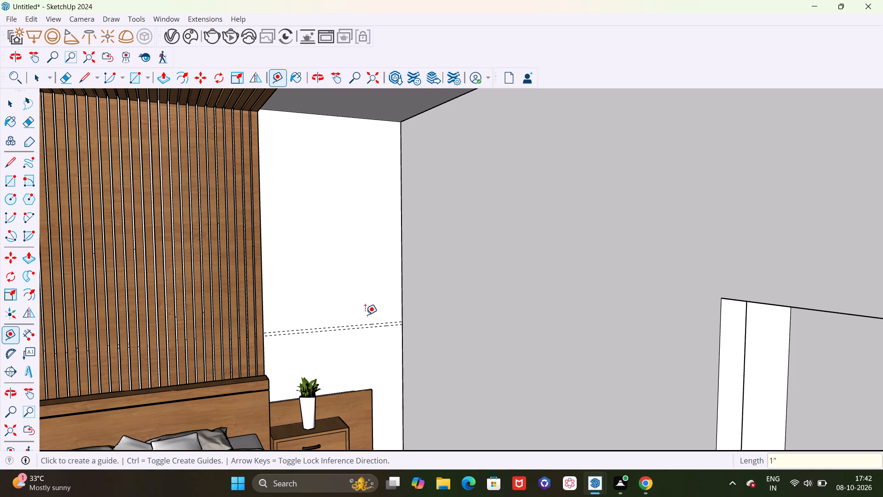
scroll(367, 326, up, 11)
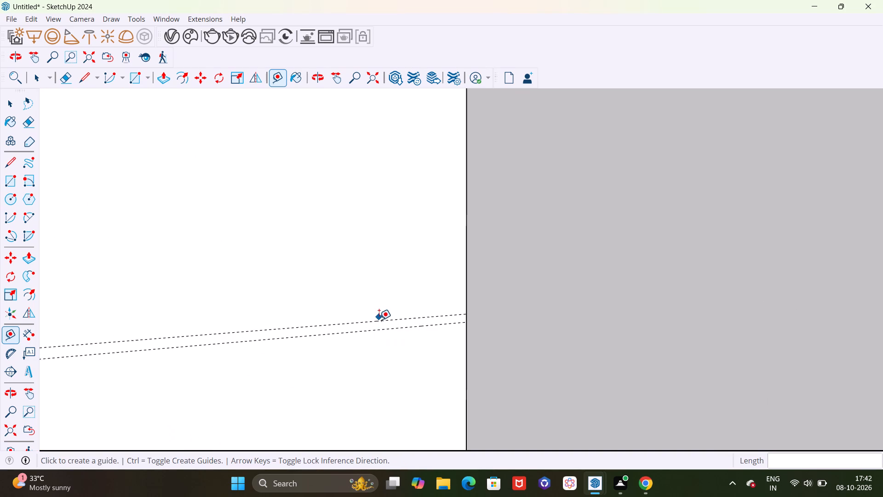
click(379, 320)
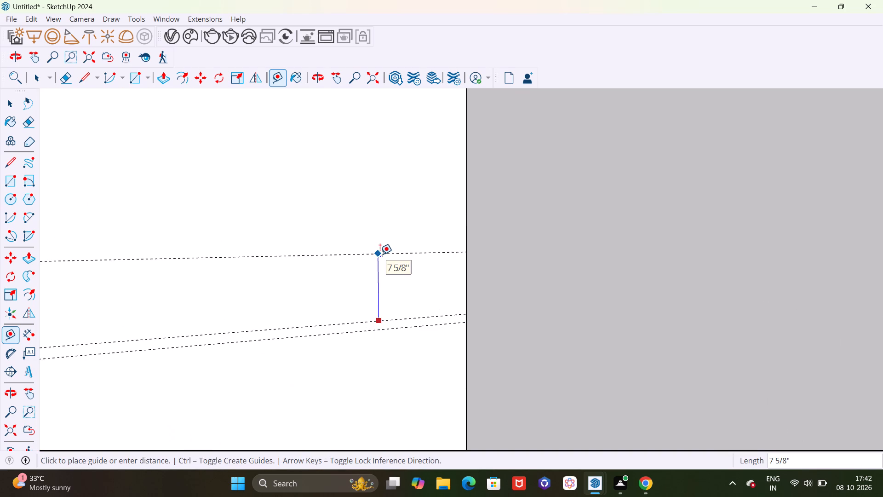
text(1')
key(Return)
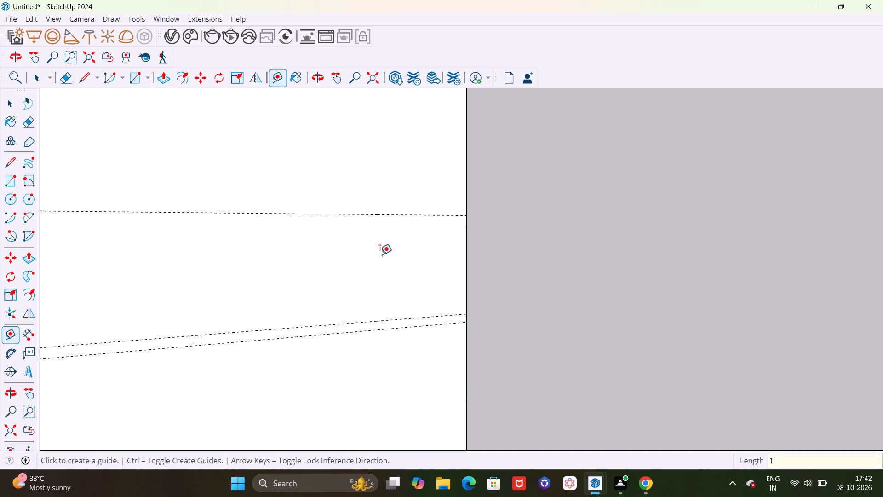
Add a guide 1" above the topmost bed-wall guide to form a second pair, and another guide 1' above it.
scroll(380, 254, down, 3)
click(405, 225)
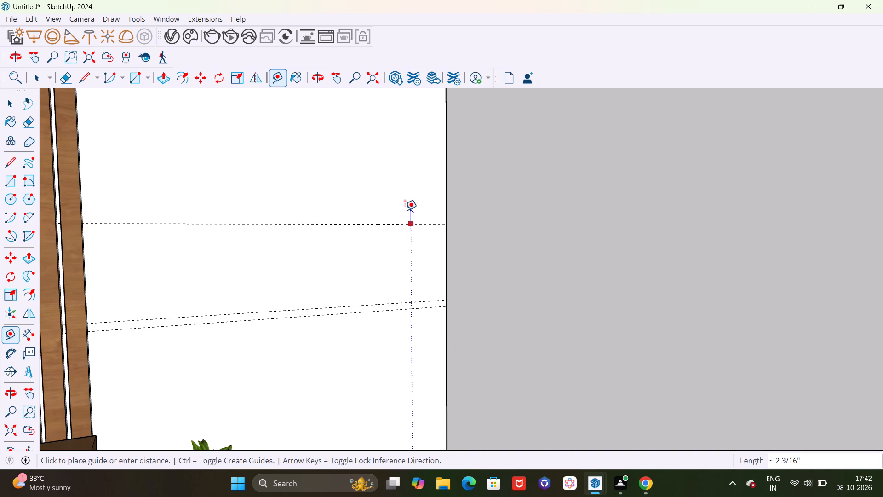
key(Escape)
click(393, 223)
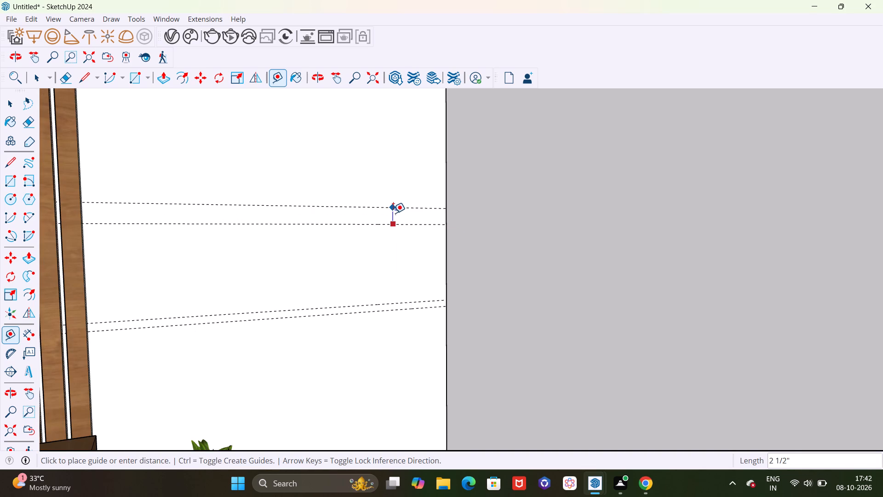
key(1)
key(shift+quotedbl)
key(Return)
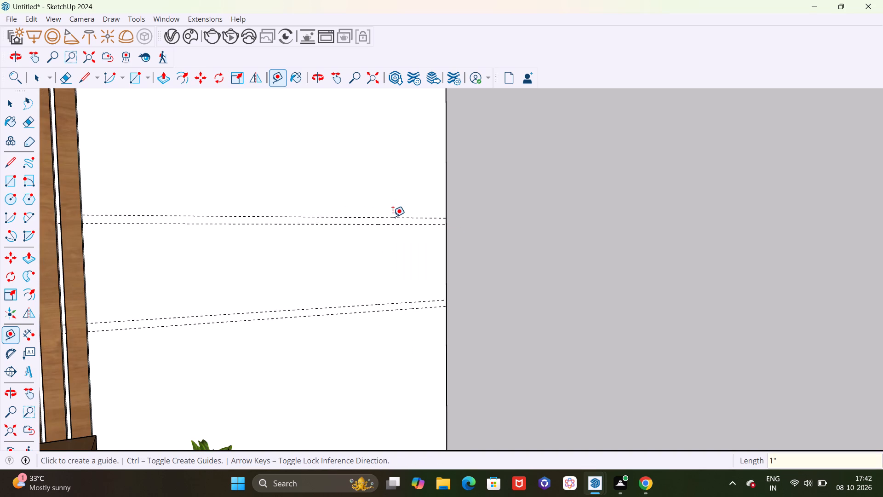
click(393, 217)
key(1)
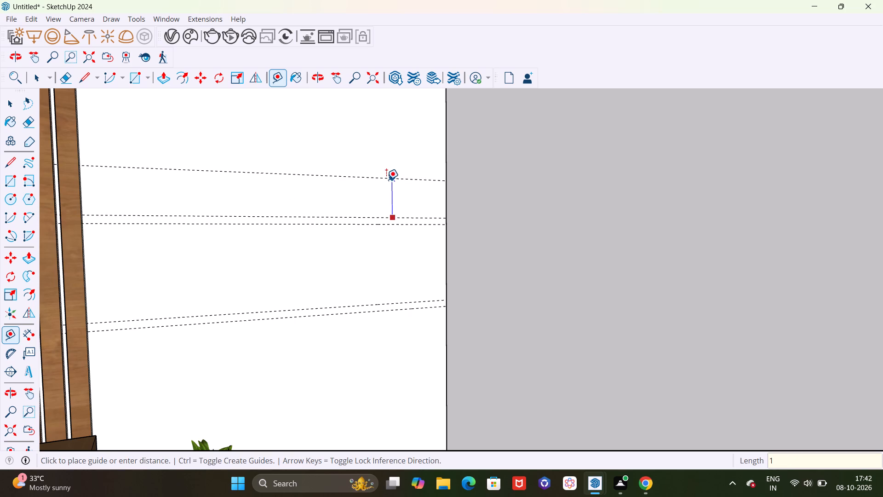
key(apostrophe)
key(Return)
Add a guide 1" above the topmost bed-wall guide to form a third pair, and another guide 1' above it.
scroll(378, 232, down, 9)
scroll(377, 190, up, 3)
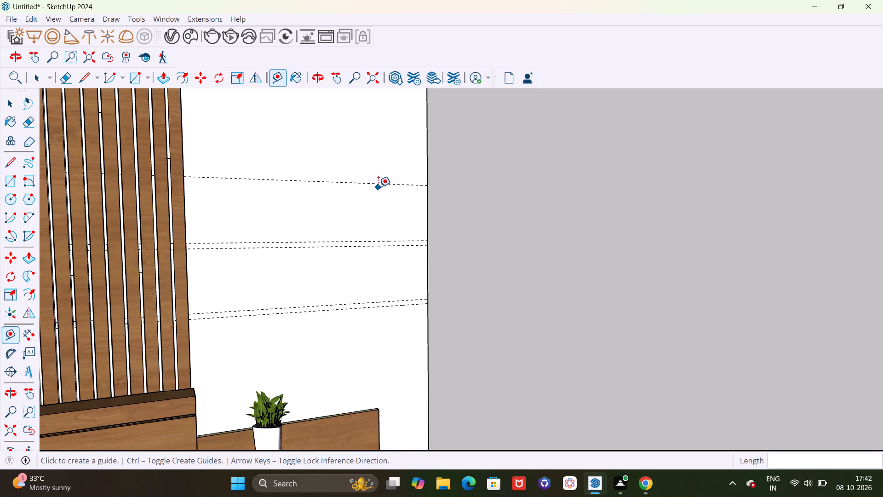
click(382, 182)
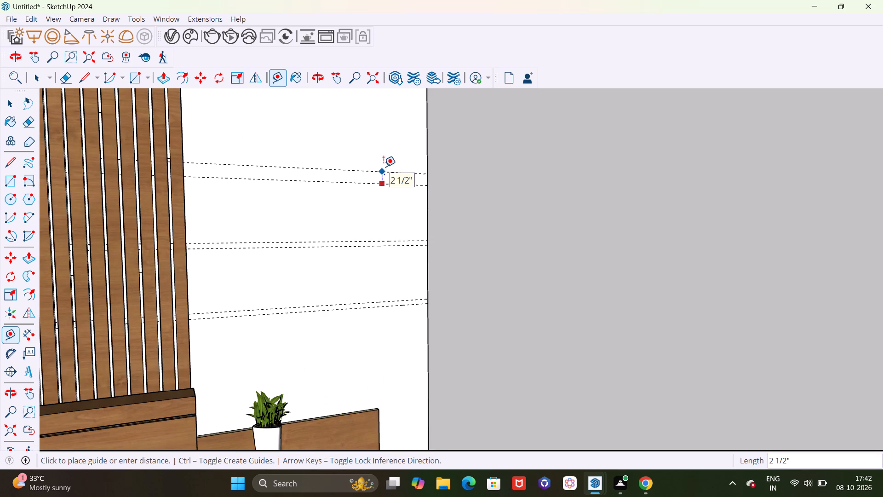
key(1)
key(shift+quotedbl)
key(Return)
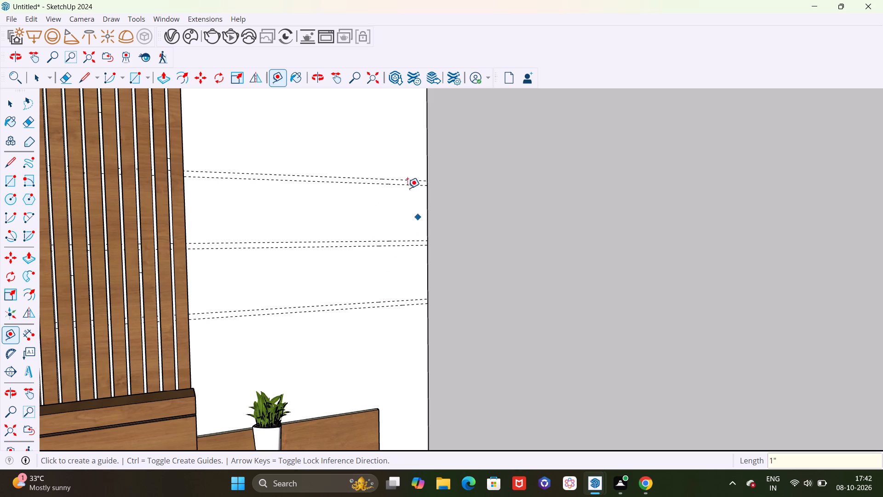
click(405, 179)
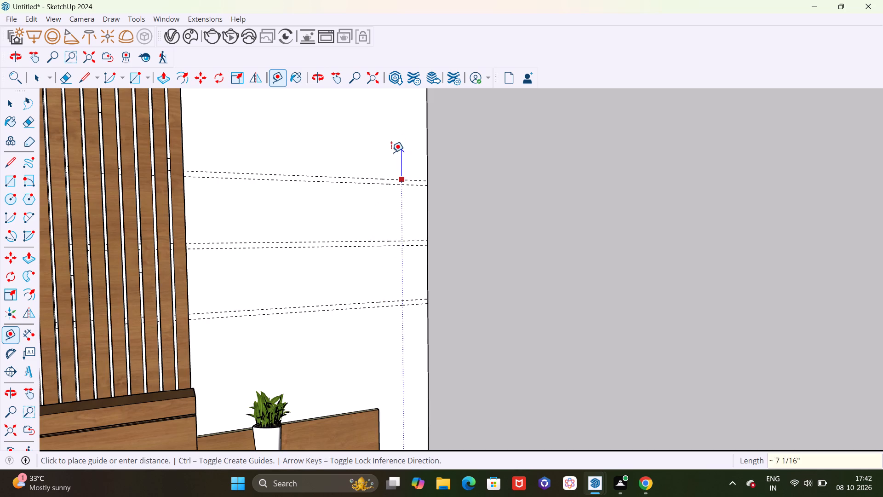
key(Escape)
click(384, 179)
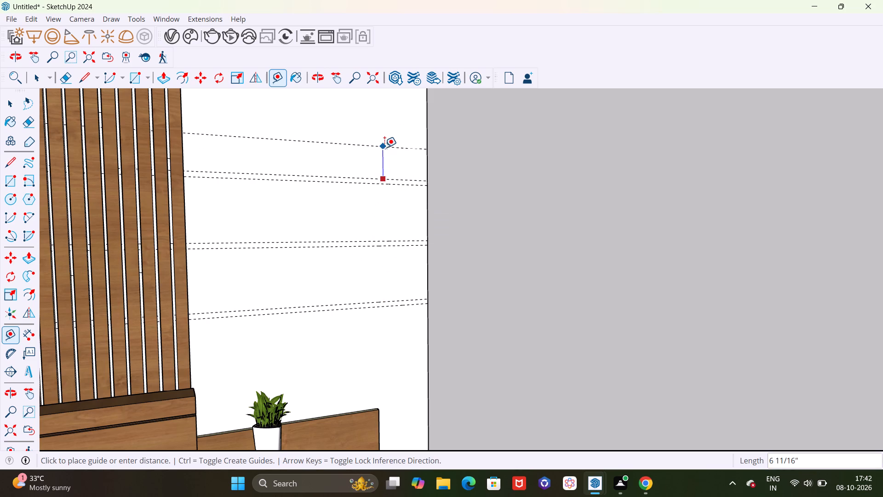
key(1)
key(apostrophe)
key(Return)
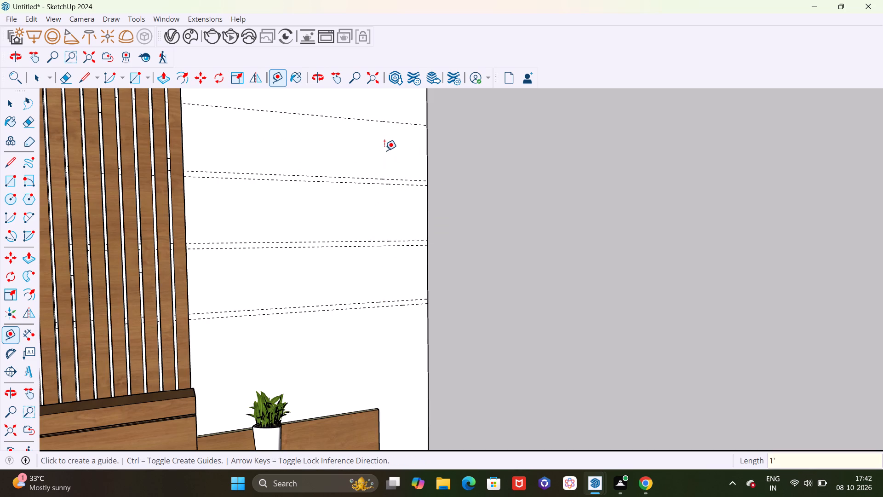
Add a guide 1" above the topmost bed-wall guide to complete the fourth pair.
click(400, 122)
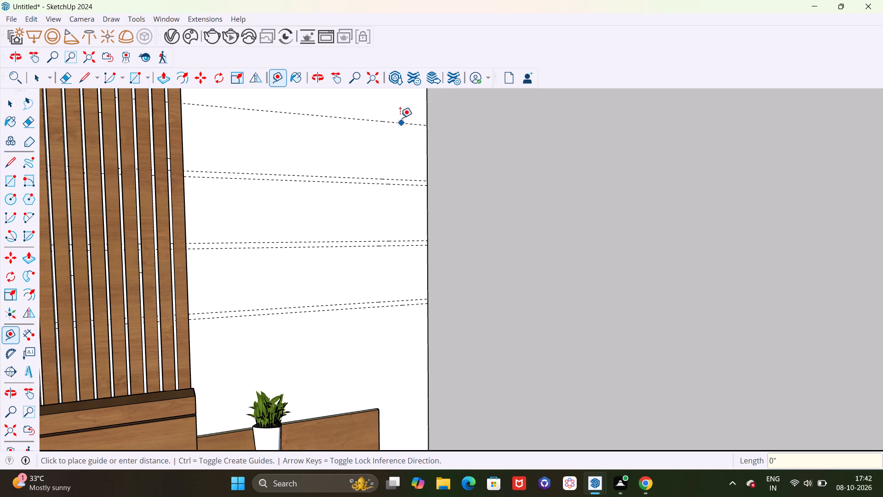
key(Escape)
scroll(381, 199, down, 7)
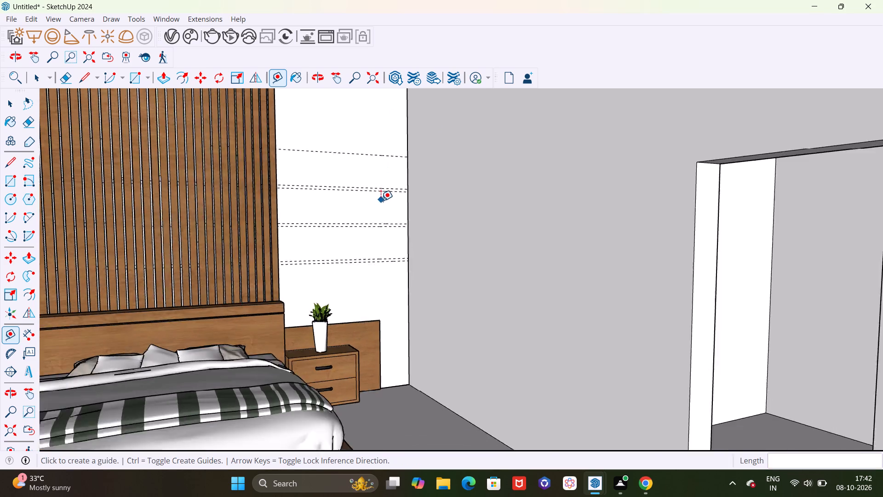
middle_drag(382, 200, 380, 215)
scroll(370, 166, up, 4)
click(369, 151)
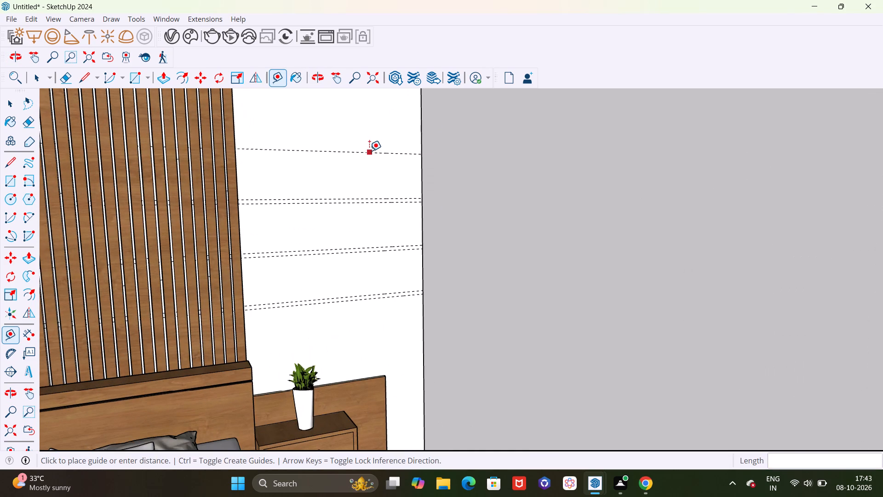
key(1)
key(shift+quotedbl)
key(Return)
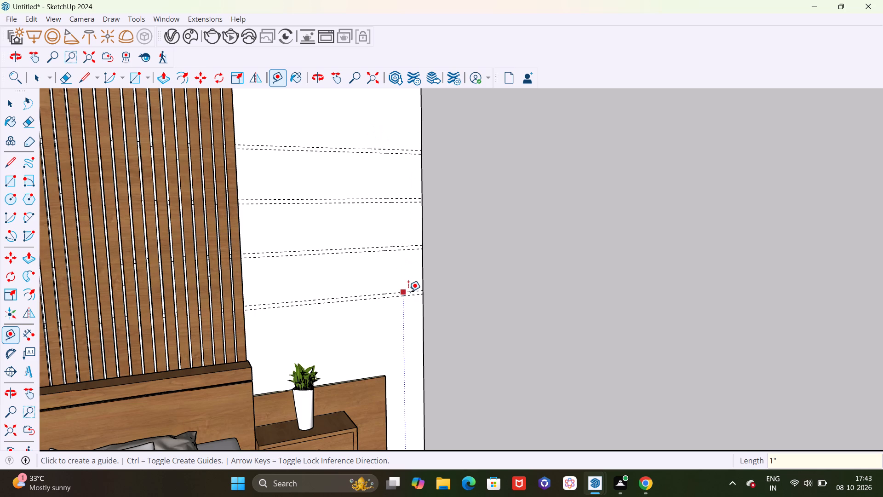
Place a guide on the grey side wall 4' above its floor edge, meeting the lowest bed-wall guide at the corner.
scroll(421, 277, down, 8)
scroll(434, 387, up, 3)
click(435, 388)
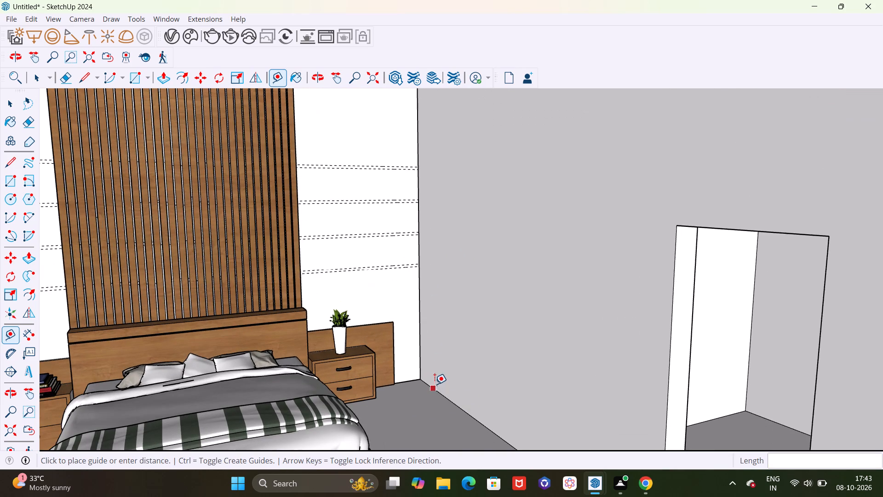
scroll(424, 265, up, 15)
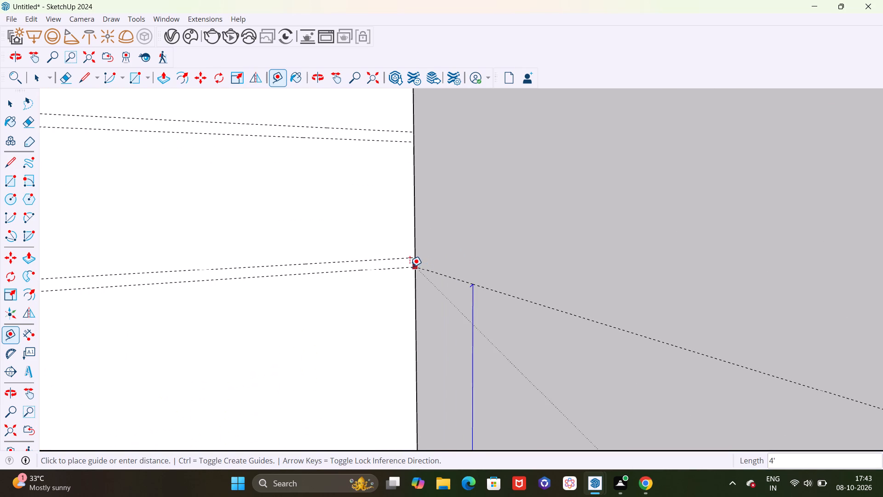
scroll(410, 267, up, 10)
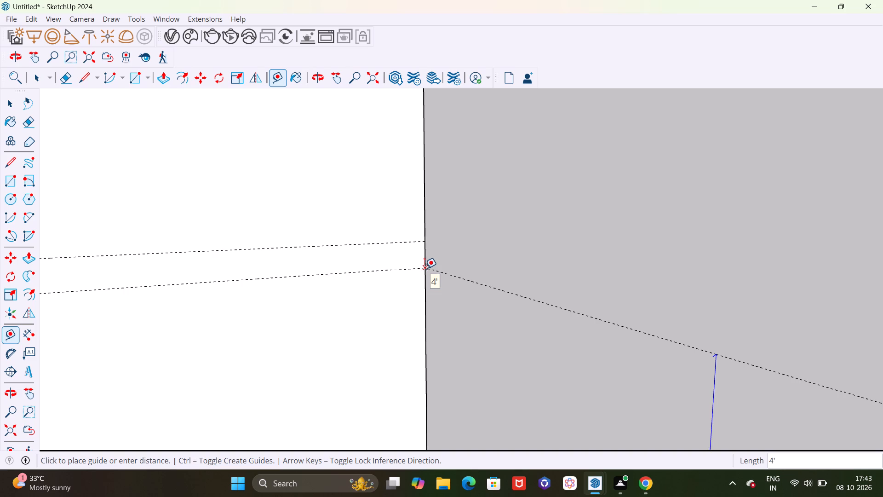
scroll(424, 268, up, 9)
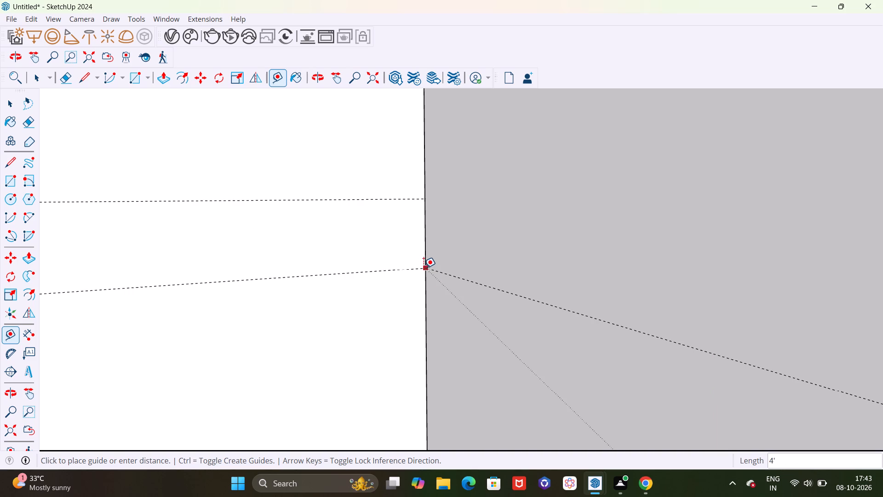
click(425, 268)
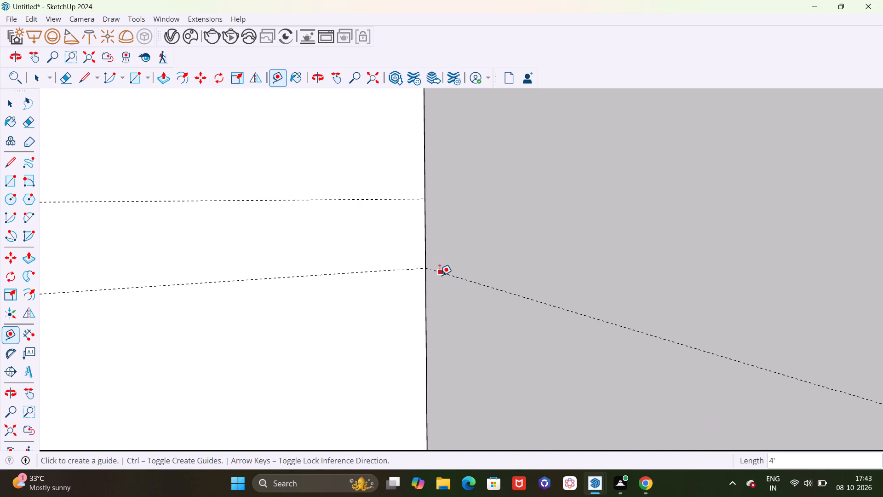
Add a guide 1" above the side wall's lowest guide, meeting the matching bed-wall guide at the corner.
click(440, 275)
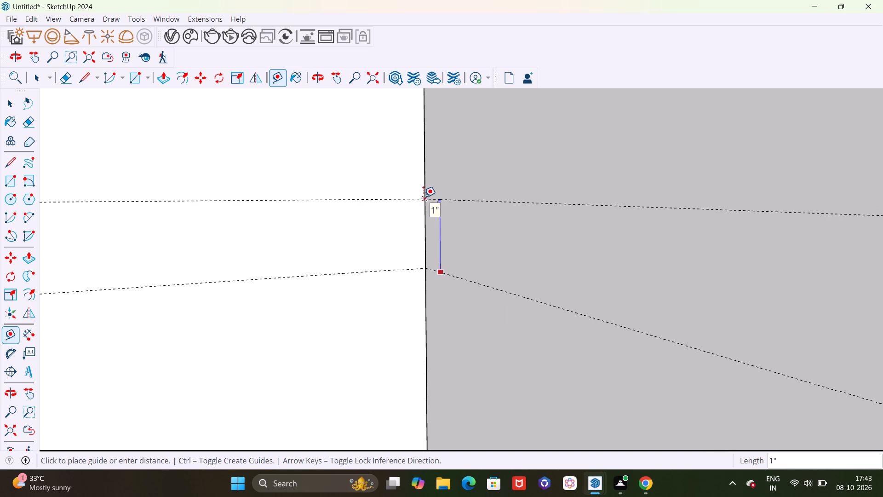
click(424, 197)
scroll(461, 276, down, 15)
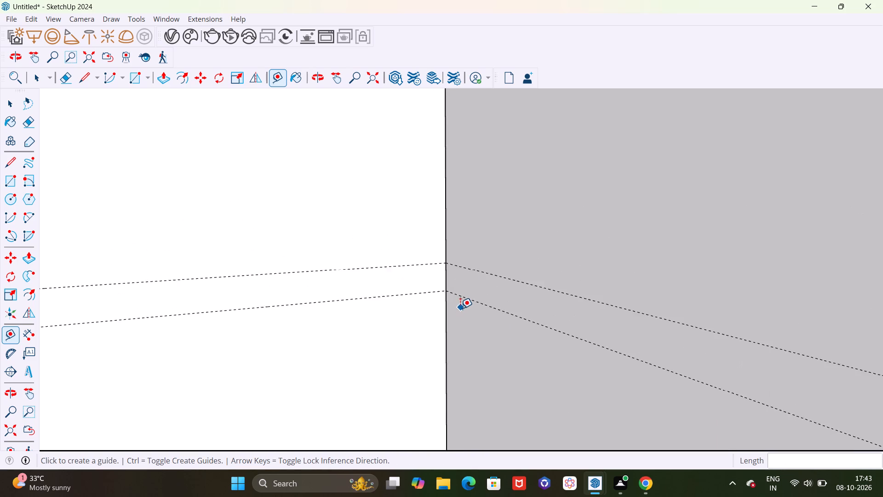
Add the side wall's second guide pair: one guide 1' above the first pair and another 1" higher, matching the bed-wall guides at the corner.
scroll(460, 308, down, 10)
click(477, 301)
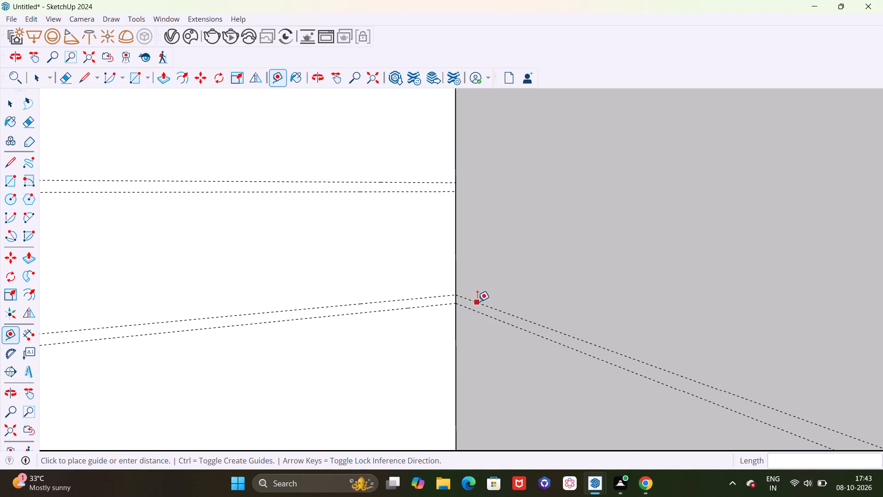
scroll(451, 209, up, 4)
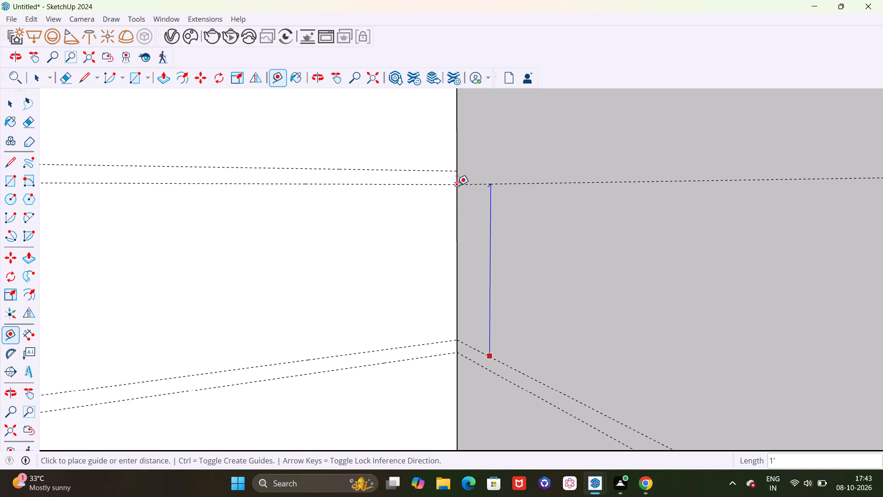
click(457, 185)
click(466, 186)
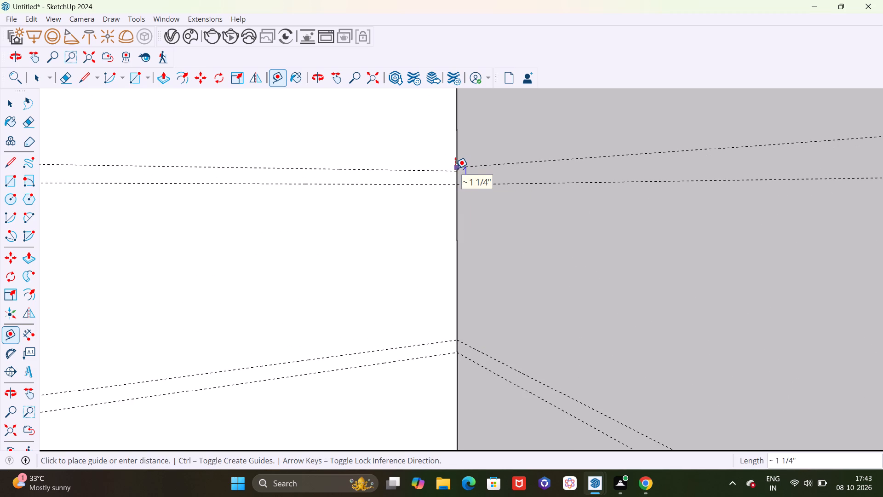
click(456, 171)
scroll(435, 328, down, 7)
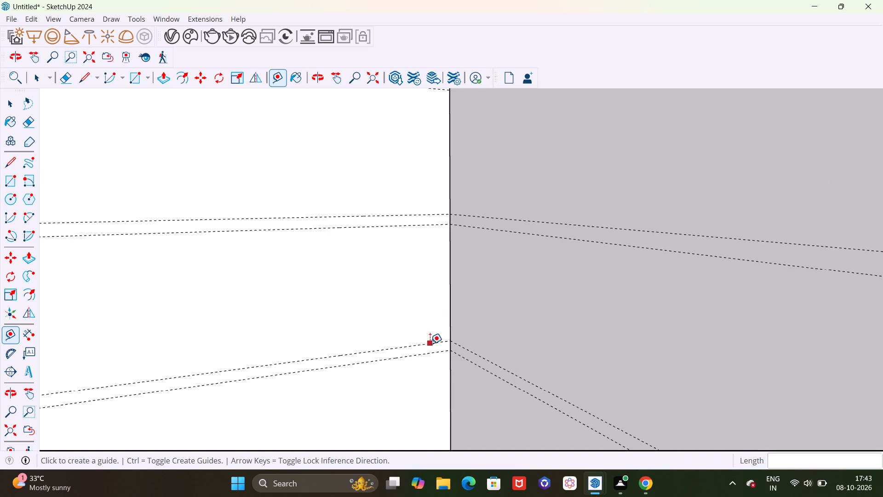
Add the side wall's third guide pair: one guide 1' above the second pair and another 1" higher, matching the bed-wall guides at the corner.
scroll(430, 344, down, 9)
scroll(449, 277, up, 9)
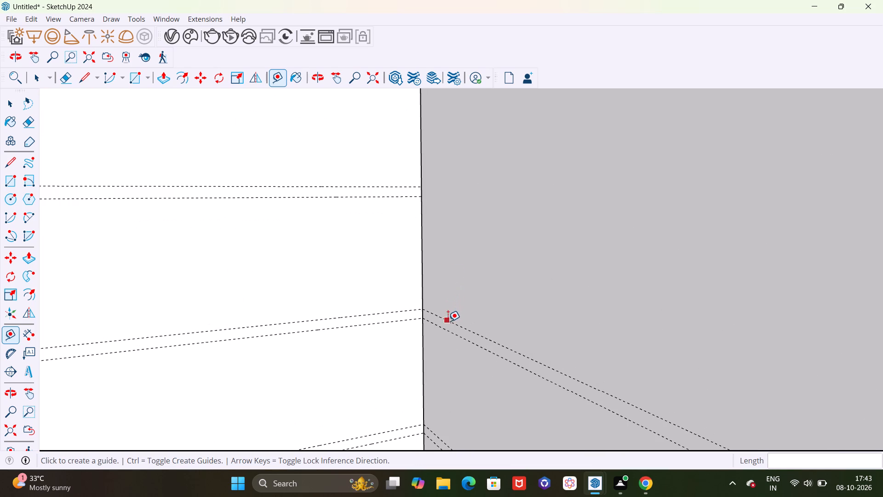
click(448, 321)
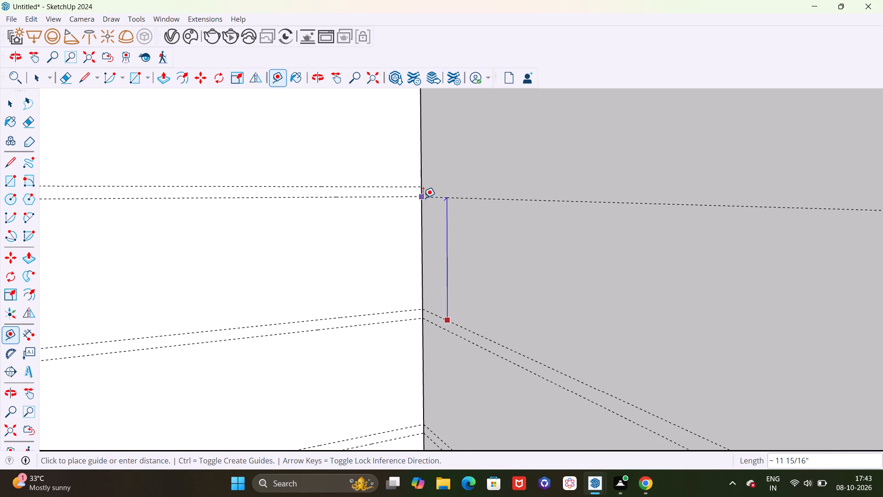
click(421, 196)
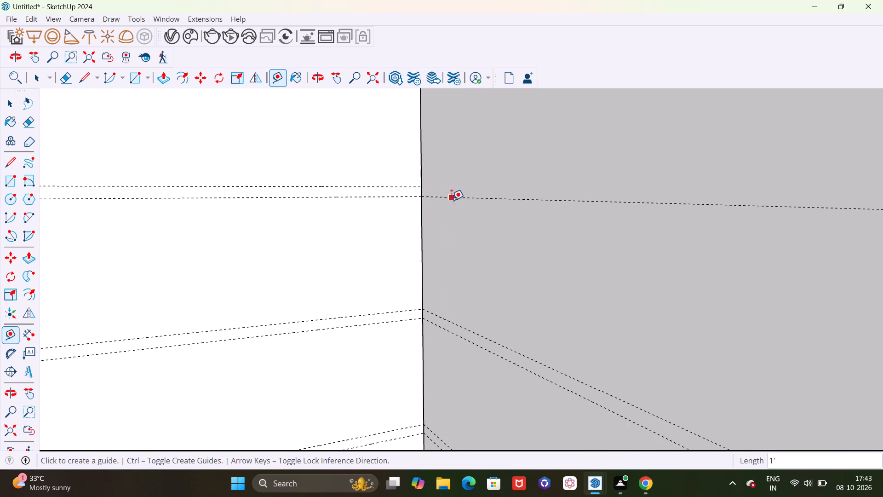
click(452, 200)
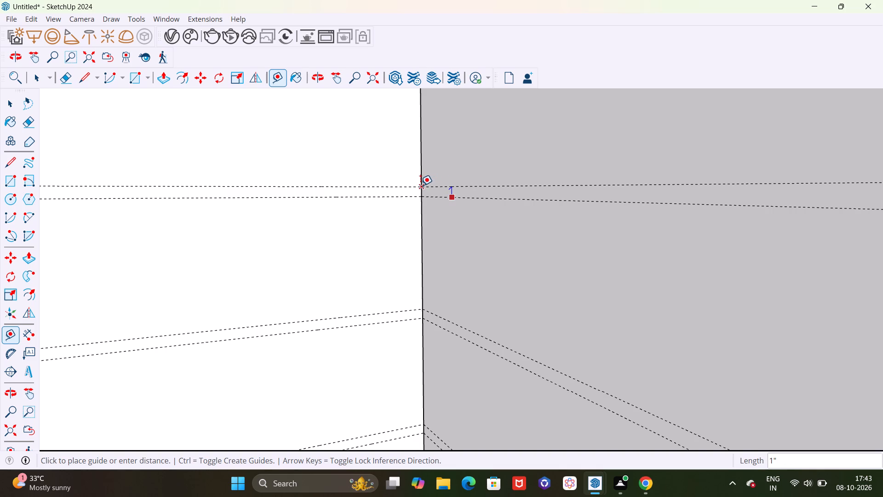
click(420, 185)
Add the side wall's fourth guide pair: one guide 1' above the third pair and another 1" higher, matching the bed-wall guides at the corner.
scroll(458, 291, down, 11)
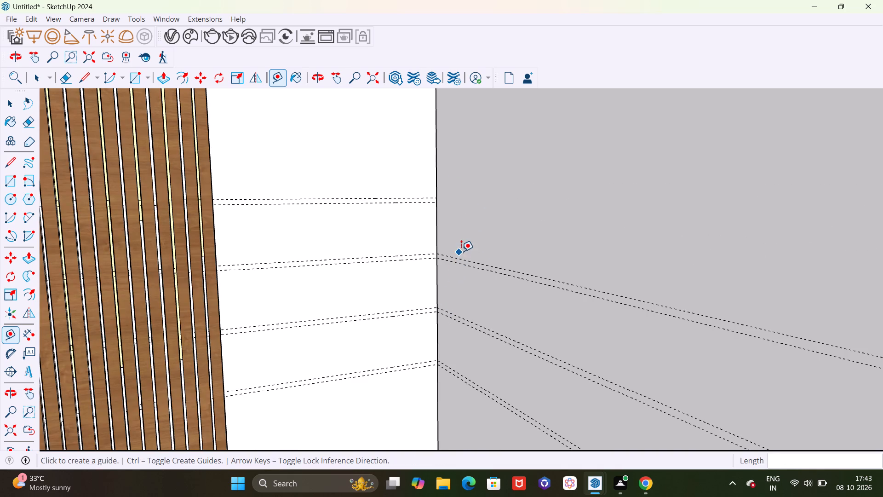
scroll(461, 255, up, 8)
click(461, 263)
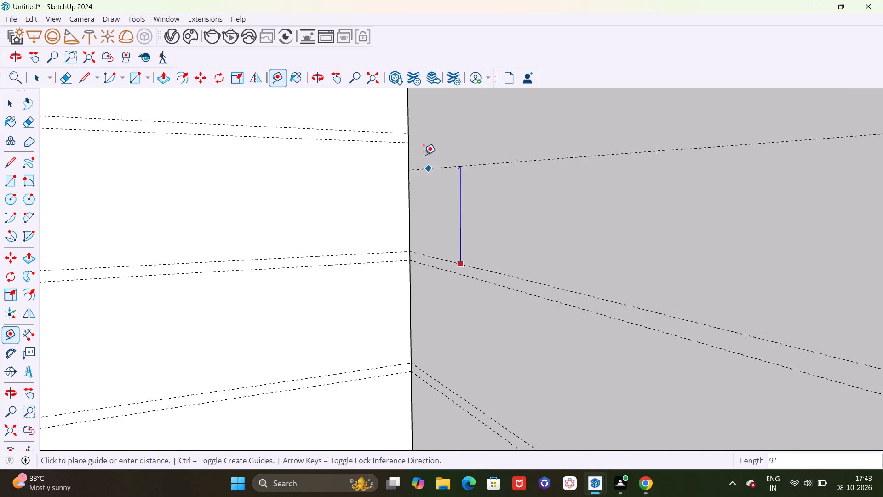
click(407, 140)
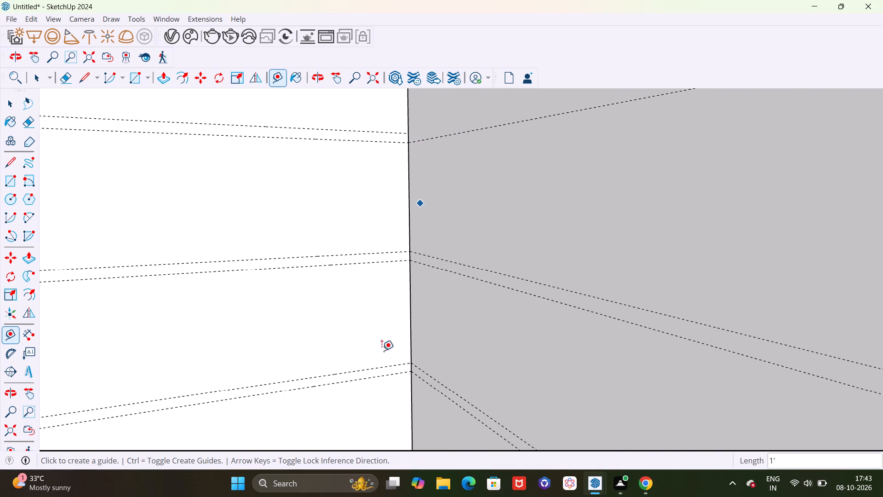
scroll(382, 351, down, 11)
scroll(382, 309, up, 5)
scroll(392, 258, up, 11)
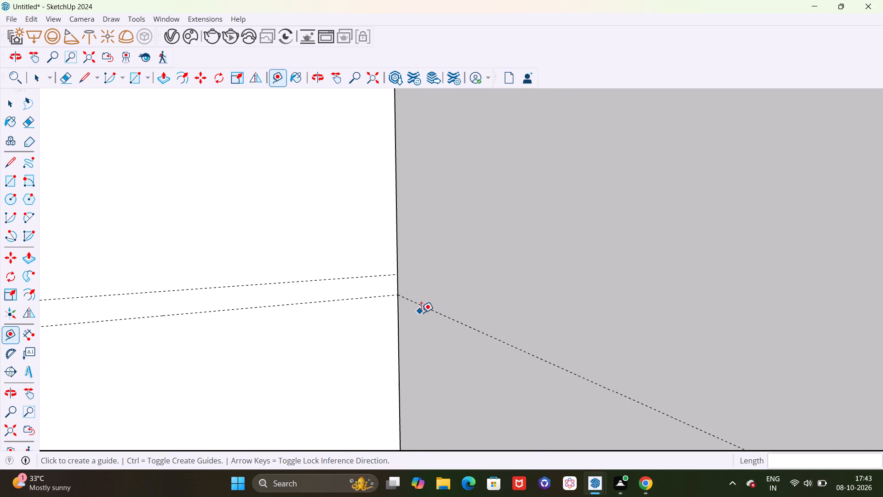
click(427, 307)
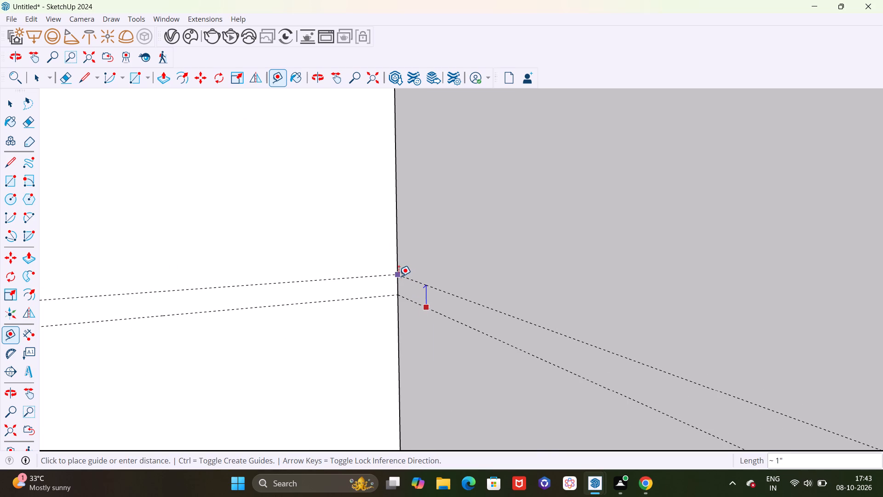
click(397, 276)
scroll(484, 293, down, 5)
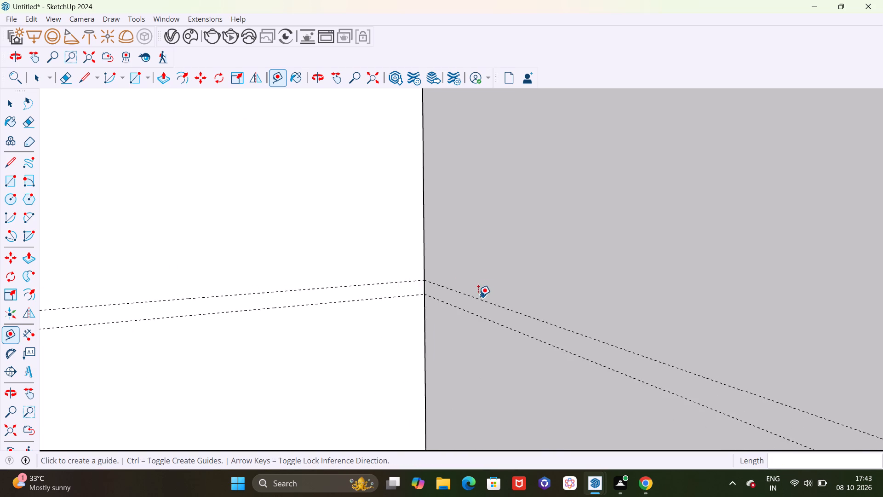
scroll(478, 296, down, 13)
key(space)
Place vertical guides 18" from the room's corner edge, one on the bed wall and one on the side wall.
scroll(448, 296, down, 12)
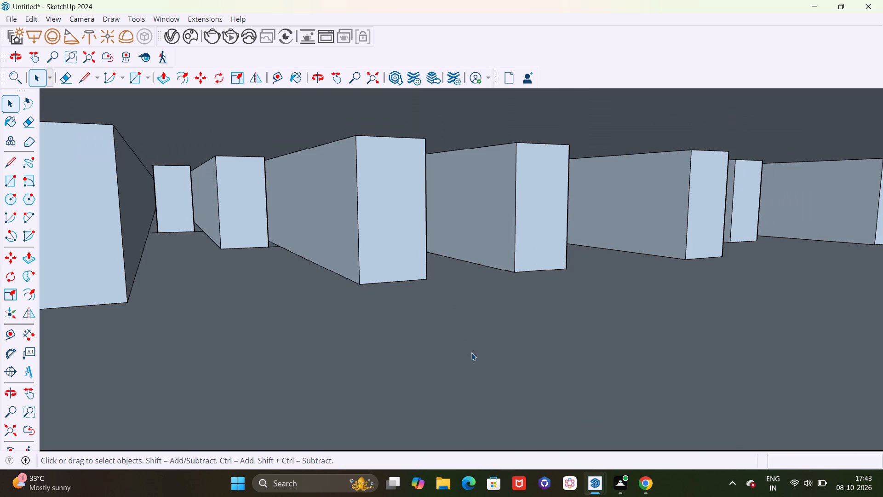
click(375, 82)
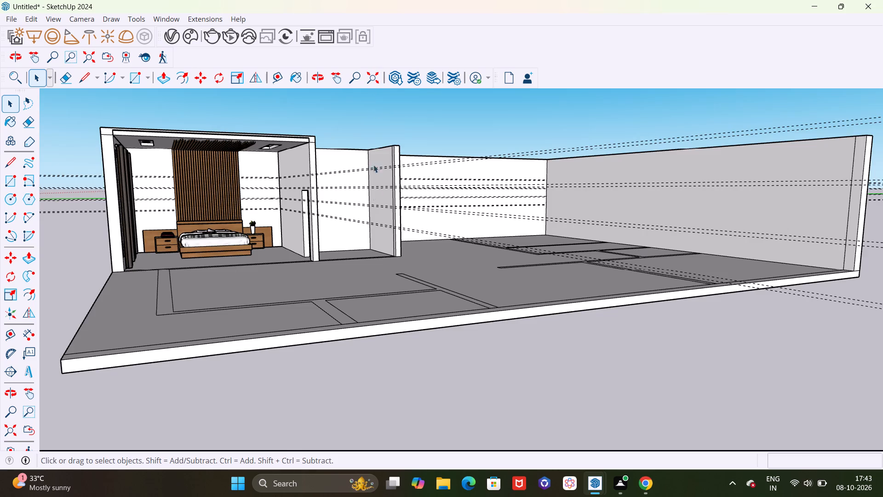
scroll(234, 169, up, 15)
middle_drag(275, 305, 314, 300)
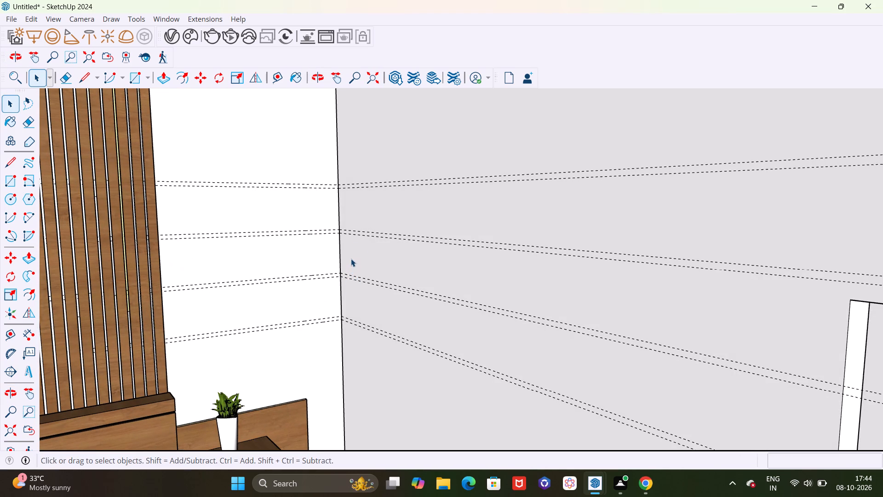
key(t)
click(341, 165)
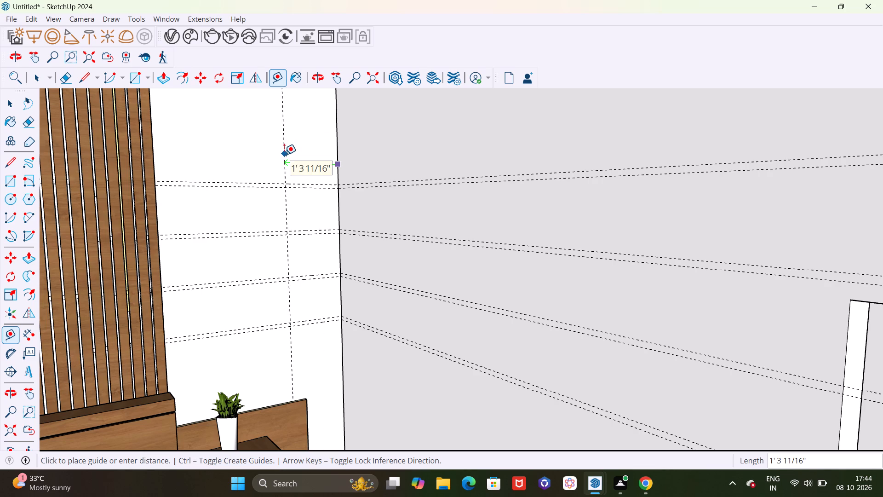
text(18")
key(Return)
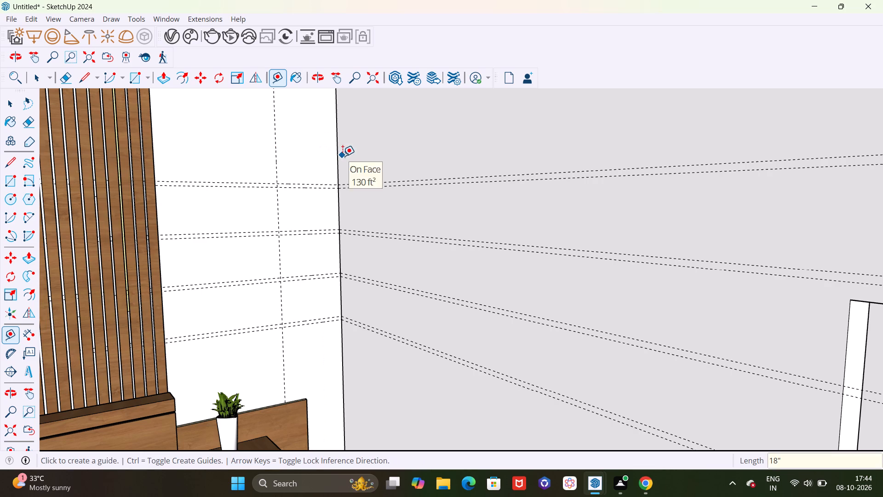
click(338, 156)
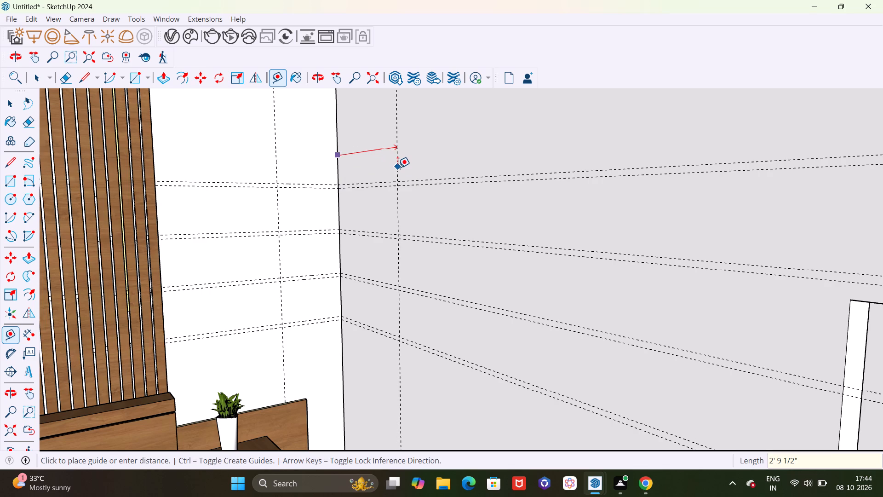
text(18")
key(Return)
Draw 1' 6" by 1" rectangles between the topmost guide pair on both walls, from the corner to each vertical guide.
scroll(405, 191, down, 3)
middle_drag(400, 271, 470, 293)
scroll(350, 235, up, 6)
key(space)
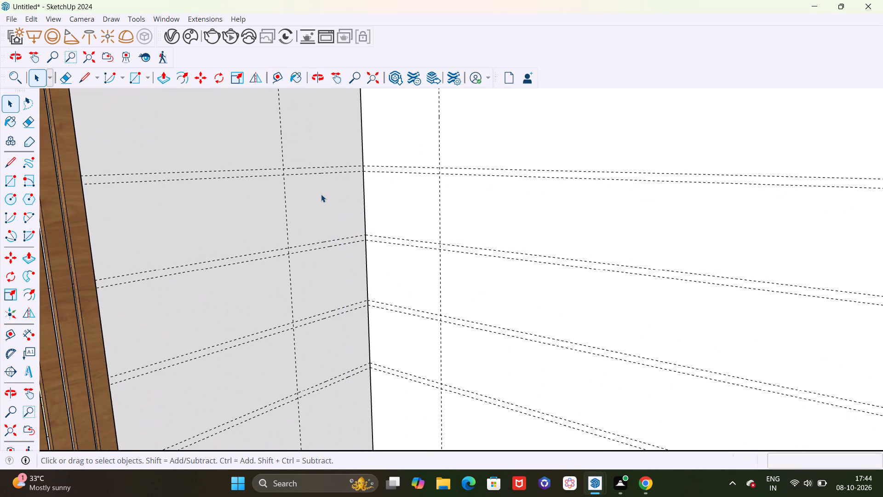
scroll(321, 194, up, 1)
key(r)
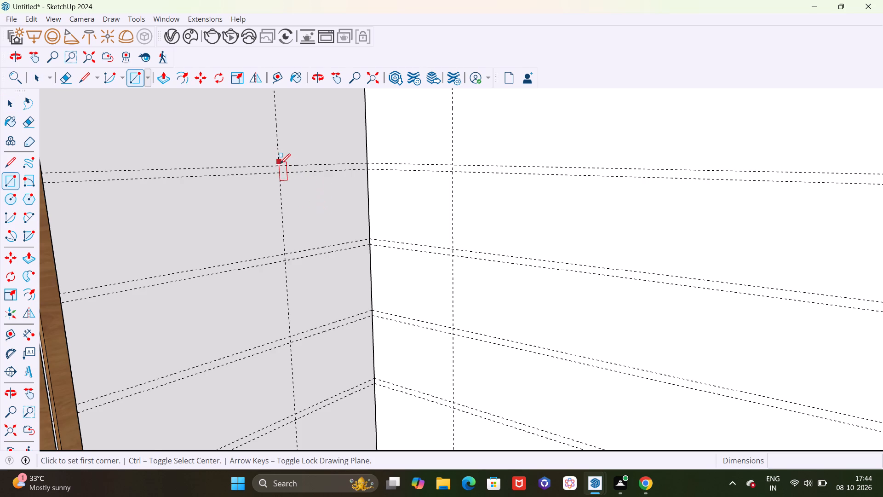
click(280, 165)
click(367, 169)
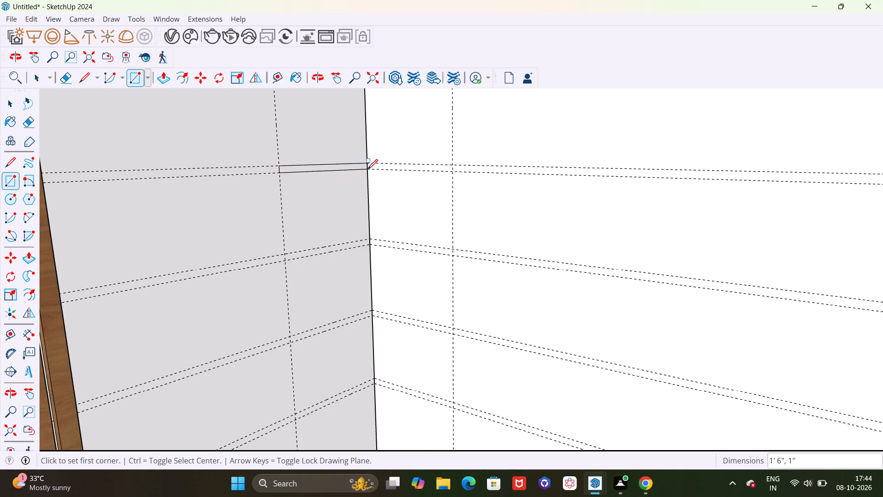
click(370, 162)
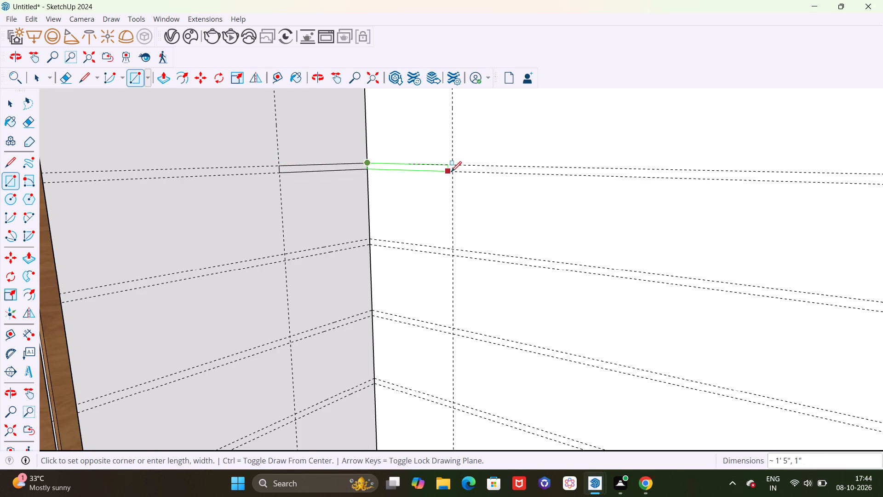
click(453, 172)
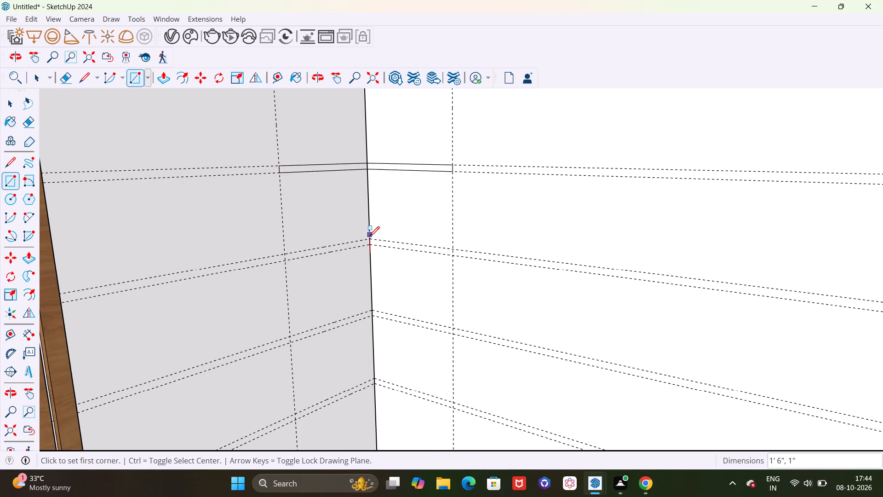
Draw 1' 6" by 1" rectangles between the second guide pair from the top on both walls, from the corner to each vertical guide.
click(369, 237)
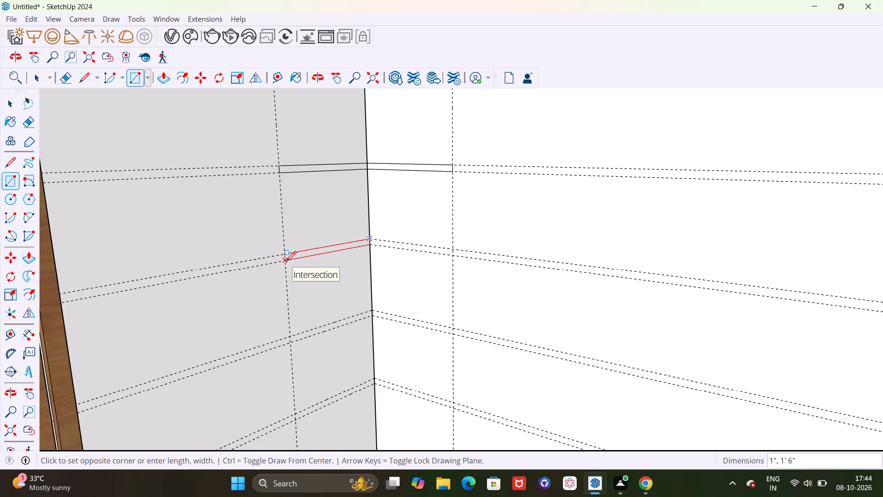
click(286, 261)
click(374, 239)
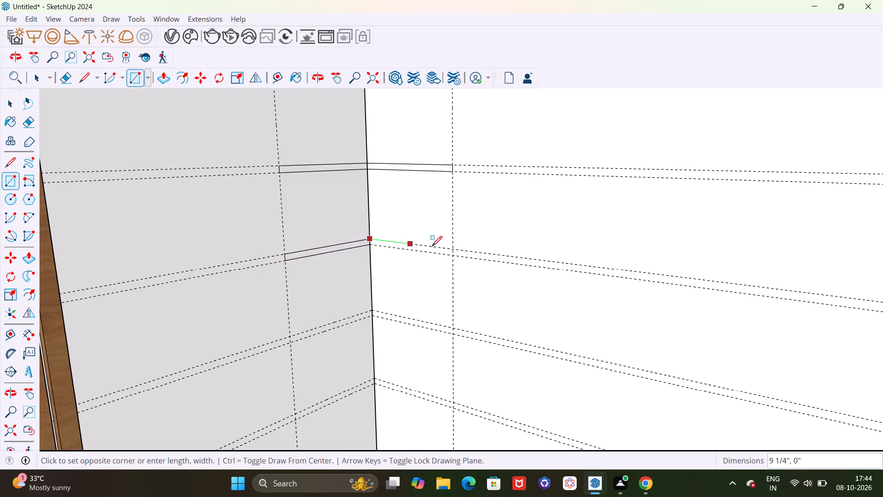
click(452, 255)
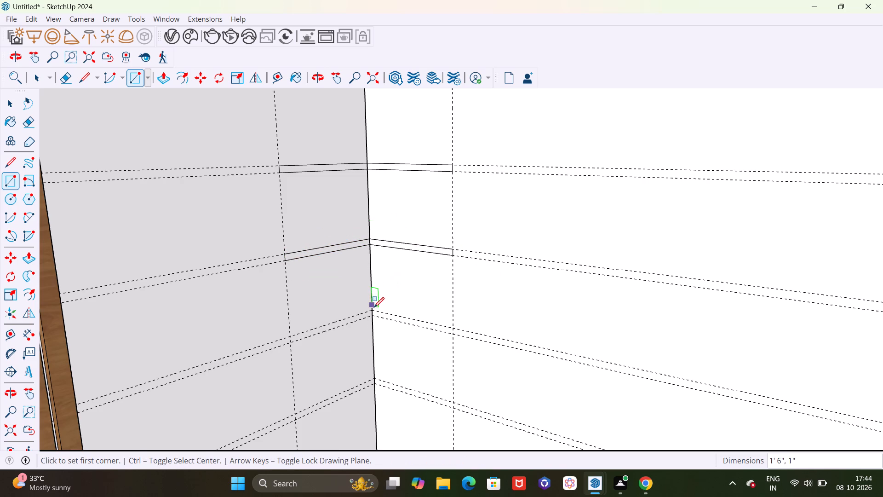
Draw 1' 6" by 1" rectangles between the third guide pair from the top on both walls, from the corner to each vertical guide.
click(372, 312)
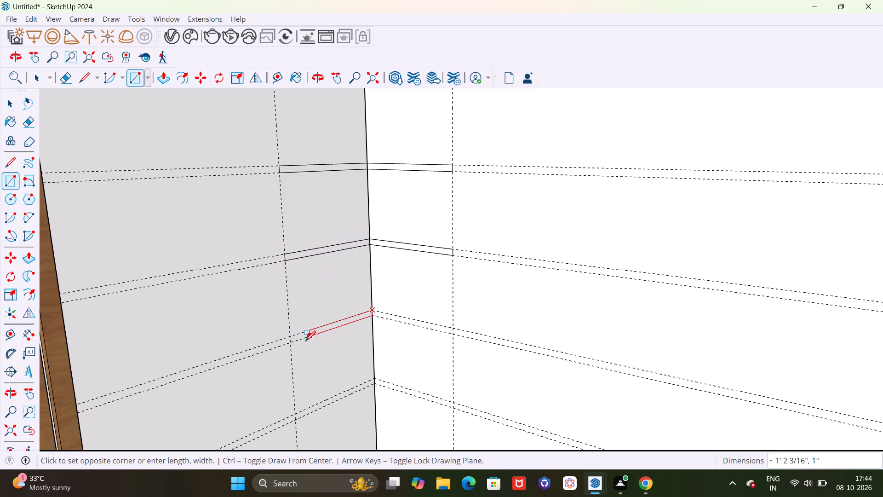
click(291, 344)
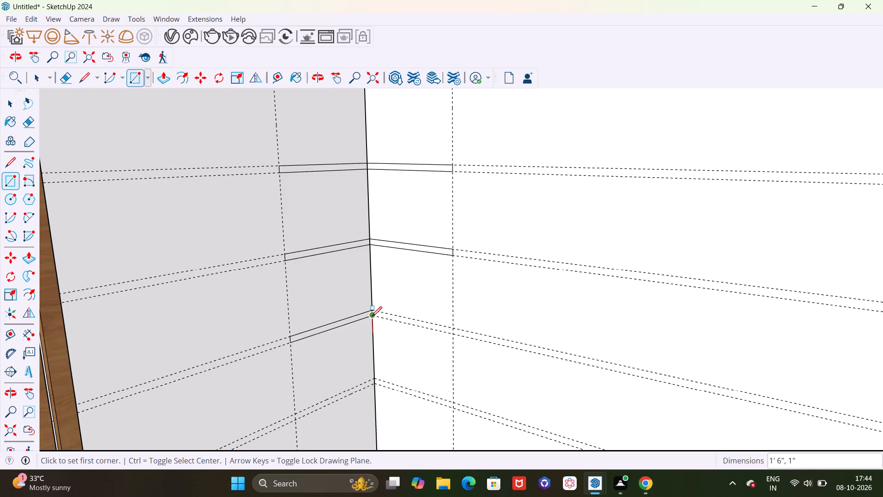
click(370, 311)
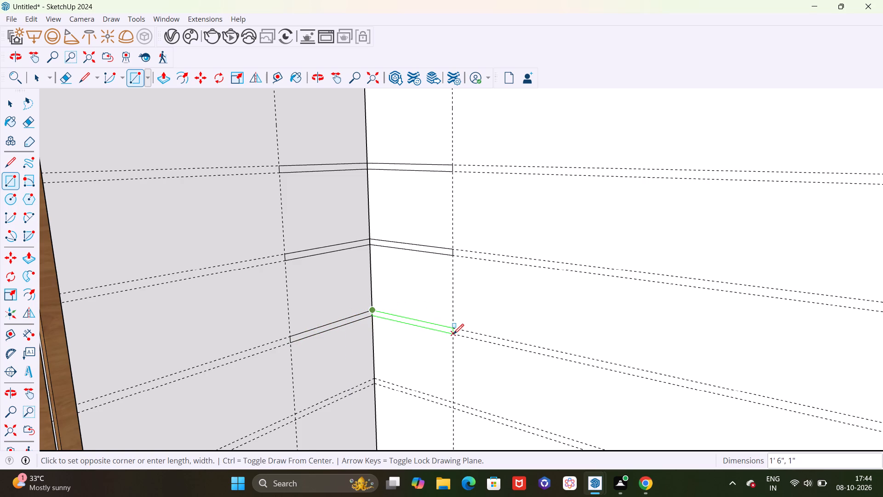
click(453, 334)
Draw 1' 6" by 1" rectangles between the lowest guide pair on both walls, from the corner to each vertical guide.
scroll(433, 287, down, 4)
scroll(405, 361, up, 9)
click(379, 357)
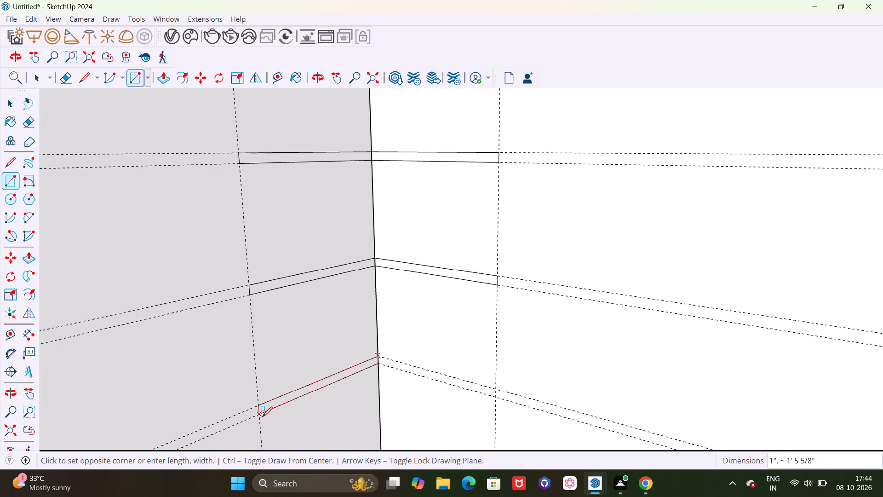
click(260, 417)
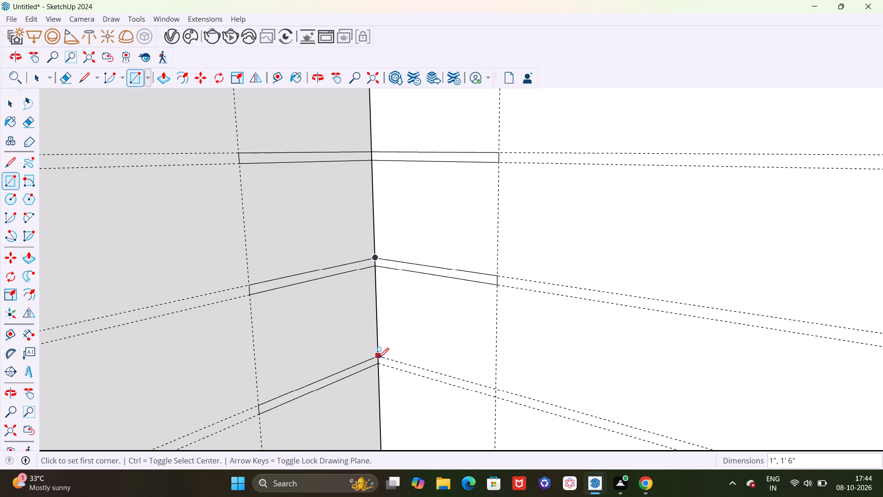
click(378, 358)
click(496, 398)
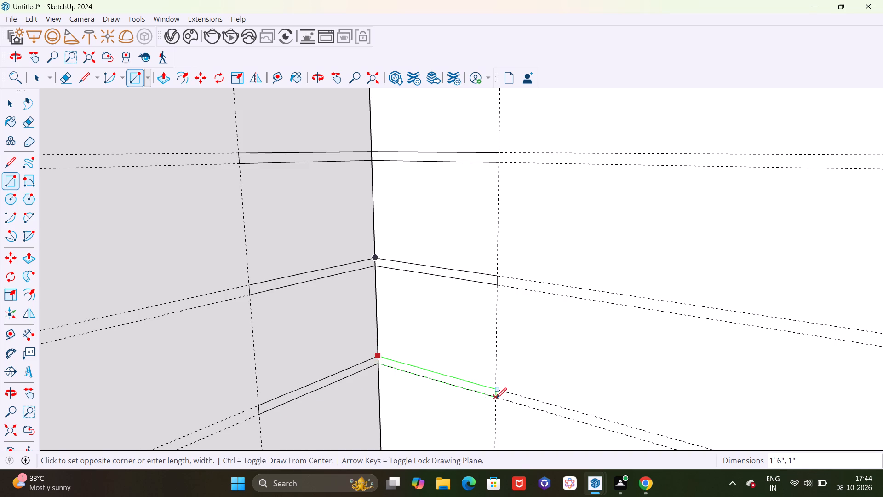
scroll(491, 380, down, 7)
key(space)
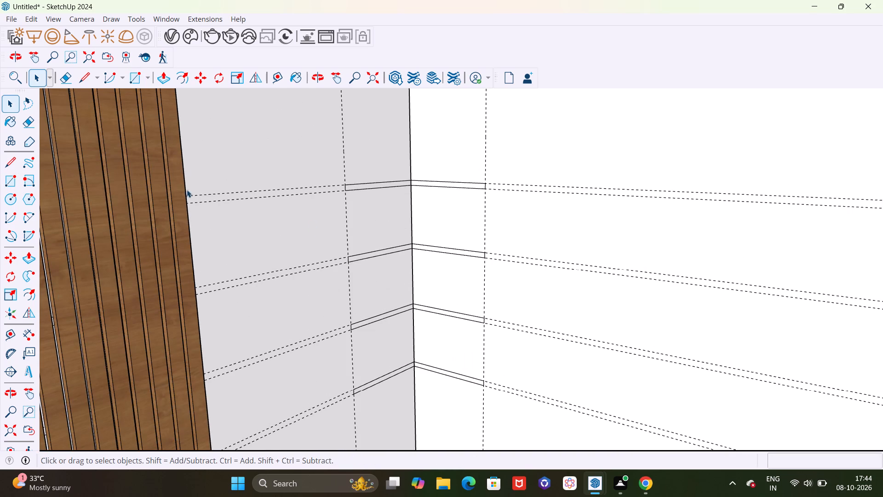
Delete all guides from the model.
click(36, 17)
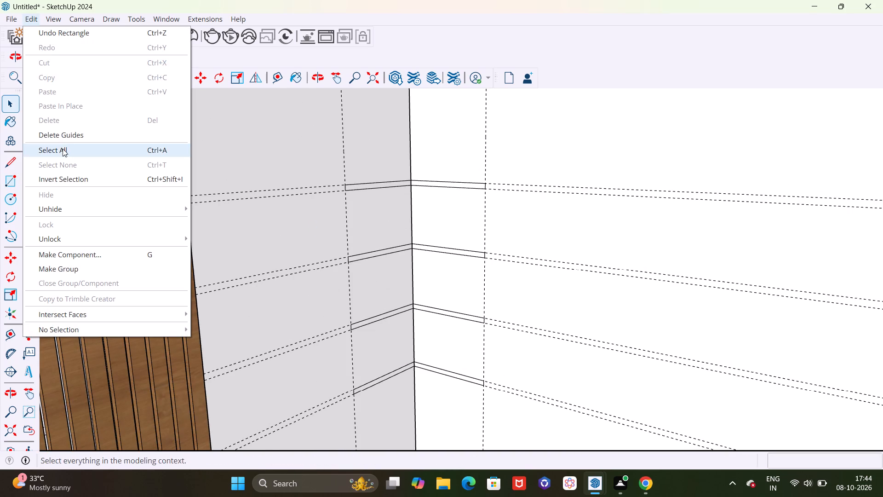
click(71, 133)
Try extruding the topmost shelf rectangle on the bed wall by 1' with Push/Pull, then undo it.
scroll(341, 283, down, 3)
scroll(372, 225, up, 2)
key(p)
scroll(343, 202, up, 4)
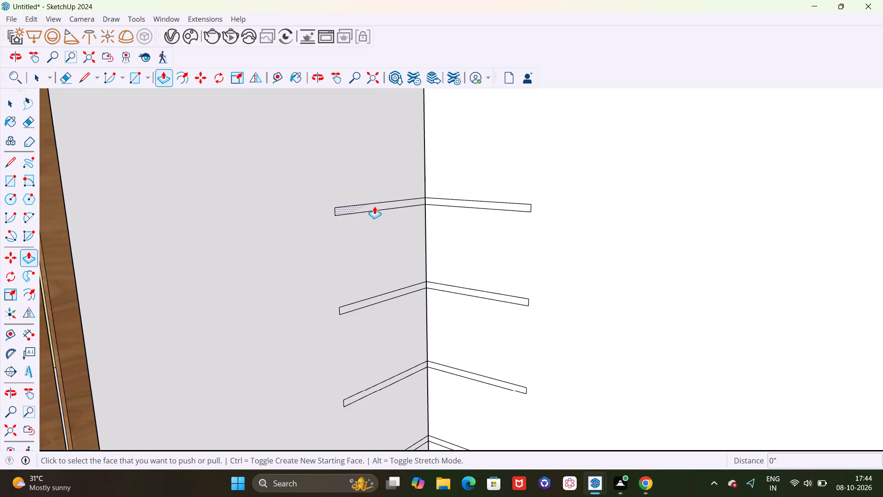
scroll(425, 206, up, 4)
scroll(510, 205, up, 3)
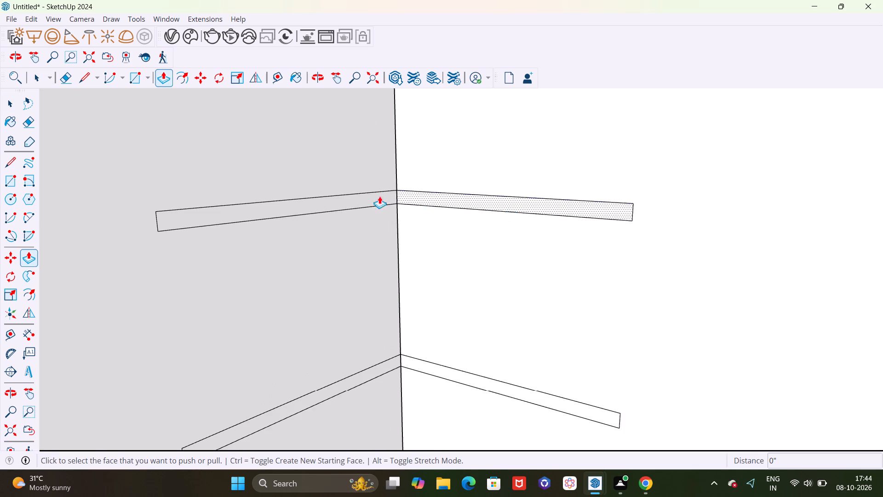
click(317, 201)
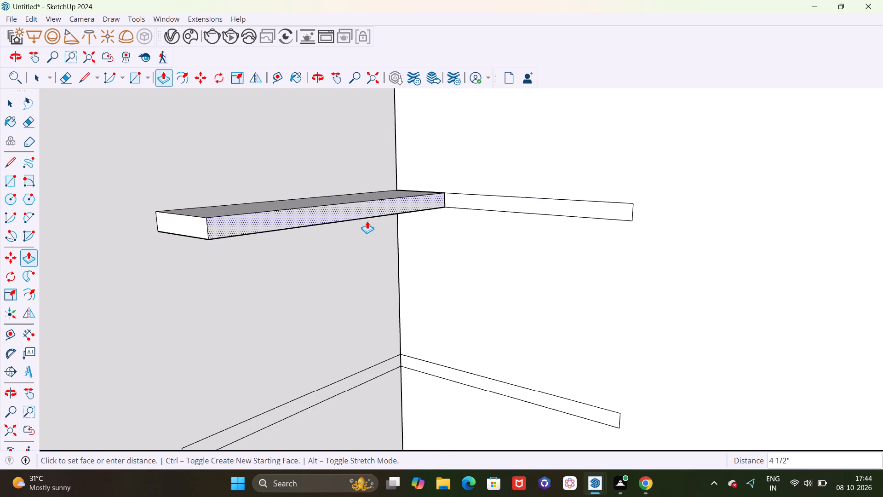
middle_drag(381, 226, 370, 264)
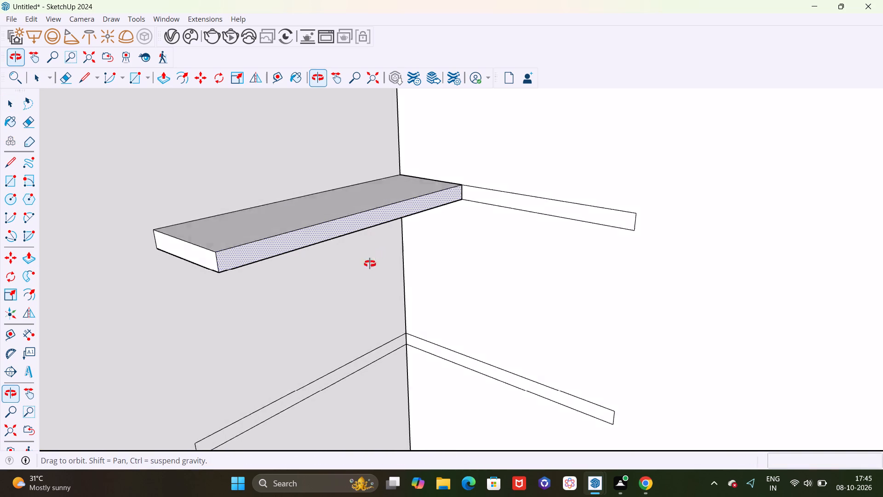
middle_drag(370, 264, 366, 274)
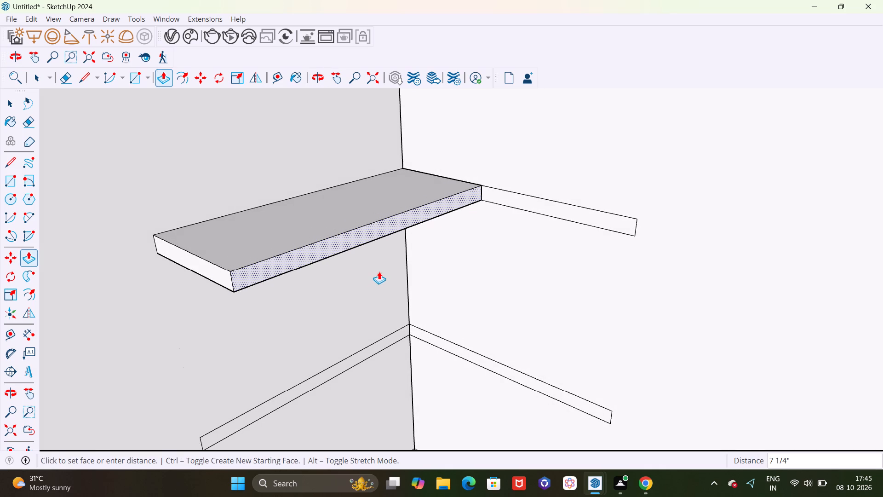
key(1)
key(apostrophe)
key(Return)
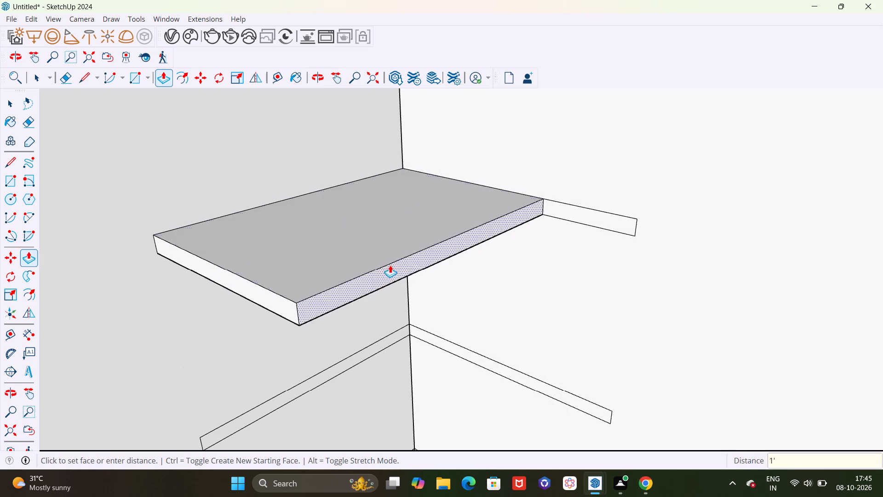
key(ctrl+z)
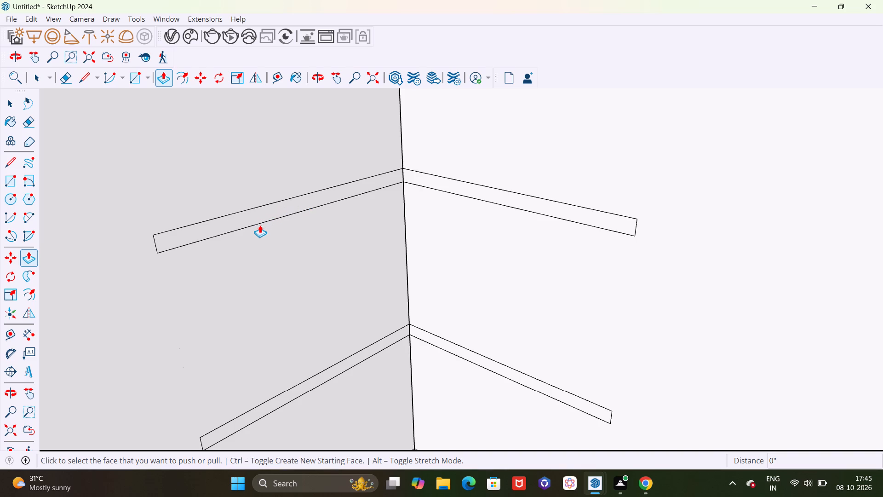
Extrude the shelf rectangles of the top two levels 6" outward on both the bed wall and the side wall.
click(221, 221)
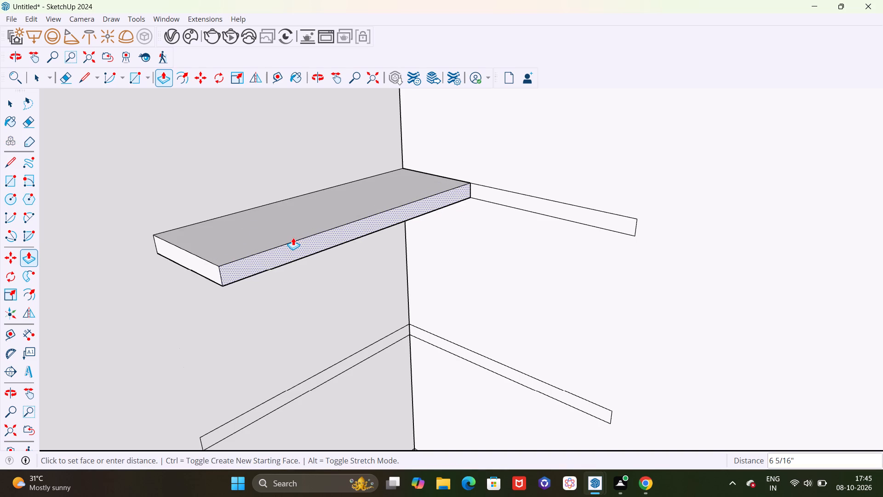
text(6")
key(Return)
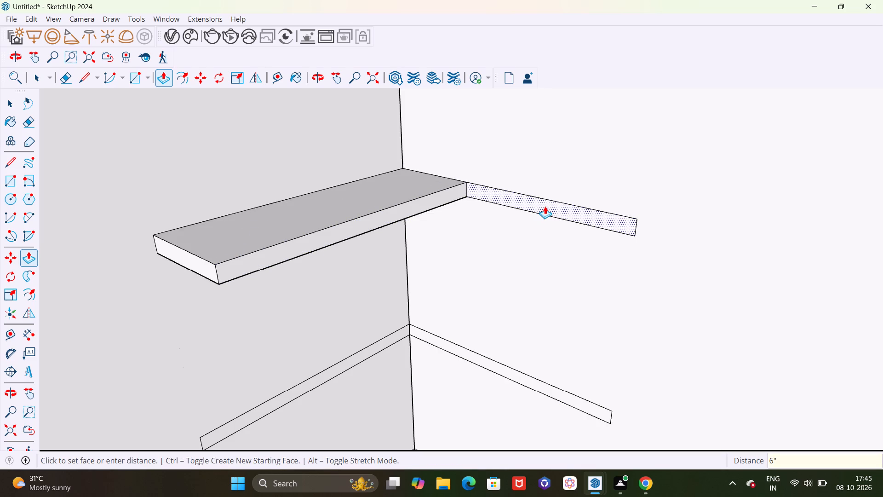
double_click(545, 206)
scroll(452, 260, down, 3)
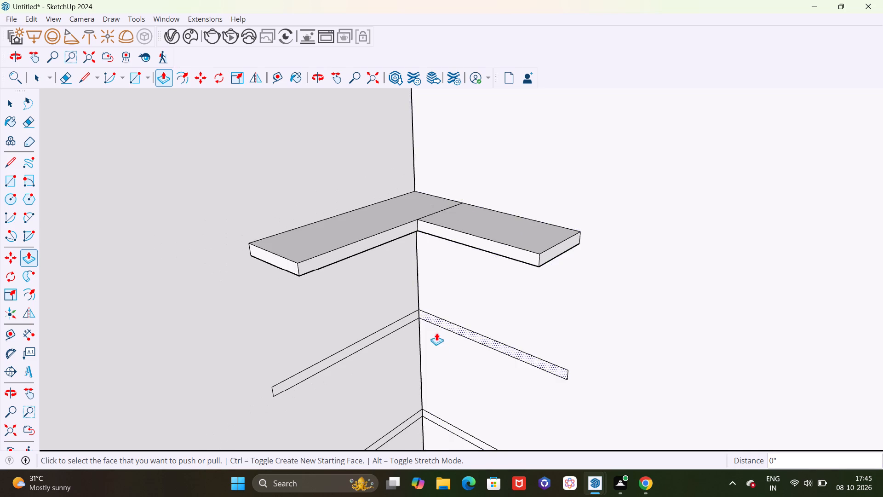
scroll(464, 353, up, 3)
double_click(495, 336)
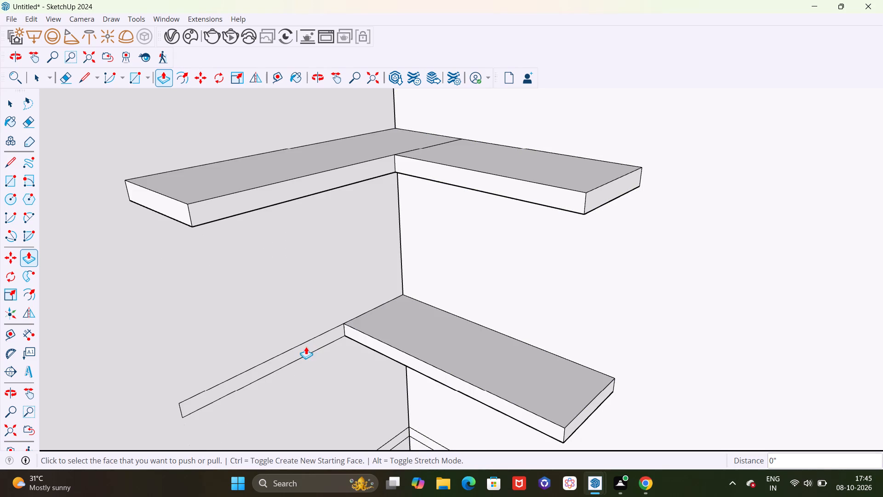
double_click(306, 347)
Extrude the shelf rectangles of the lower two levels 6" outward on both the bed wall and the side wall.
scroll(346, 270, down, 8)
scroll(357, 377, up, 4)
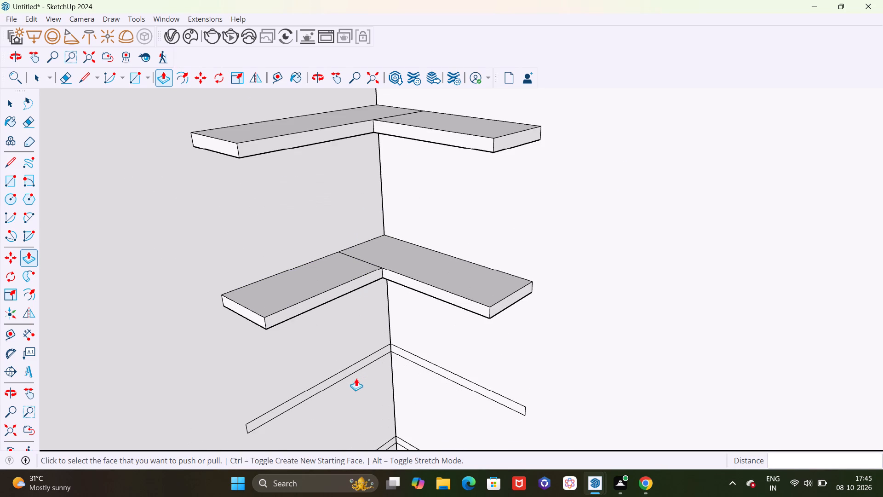
scroll(345, 377, up, 8)
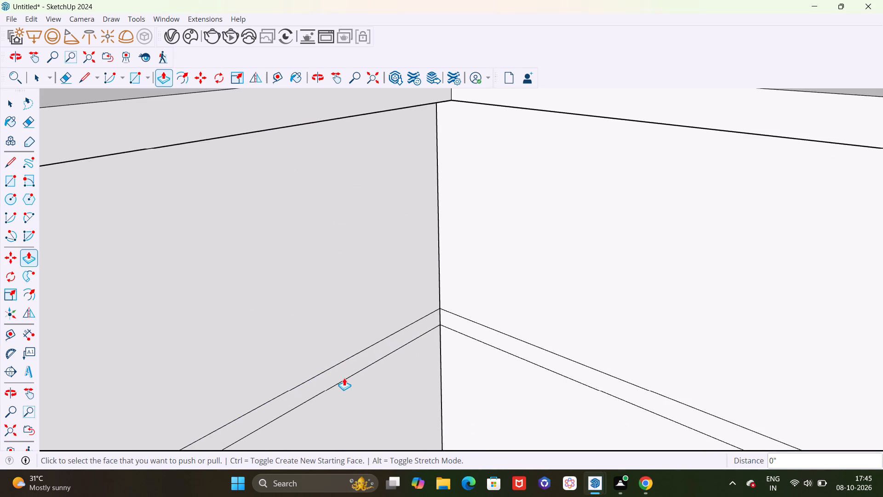
double_click(340, 374)
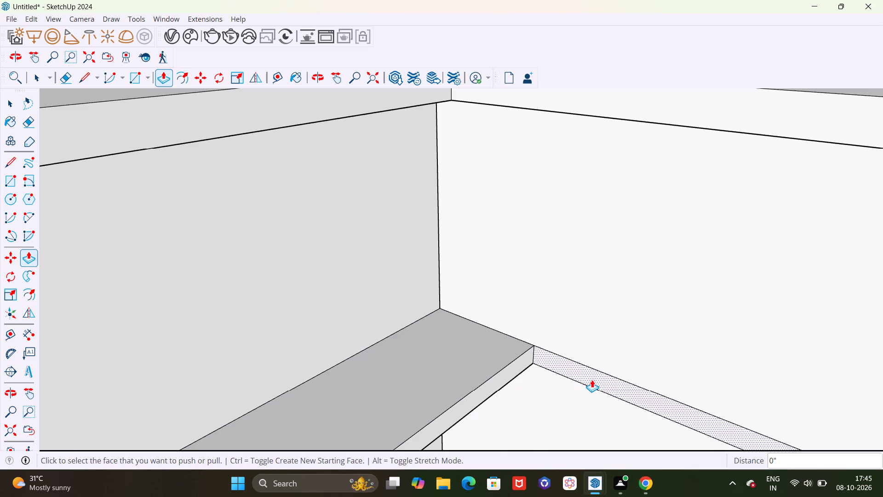
double_click(592, 380)
scroll(568, 293, down, 16)
scroll(504, 416, up, 8)
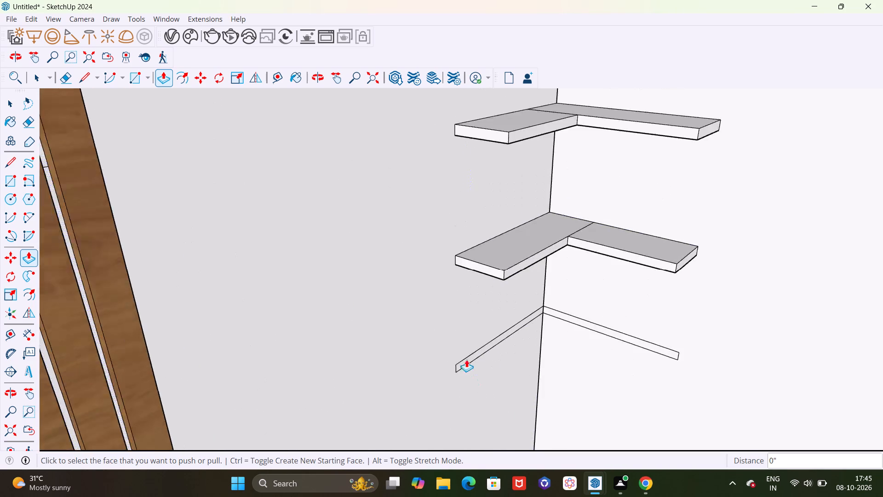
scroll(466, 359, up, 8)
double_click(462, 368)
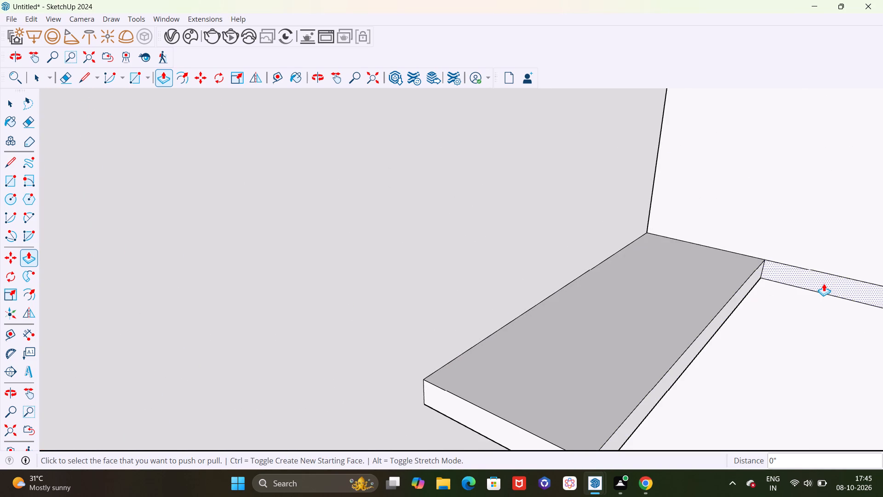
double_click(824, 283)
scroll(715, 234, down, 20)
scroll(715, 234, down, 3)
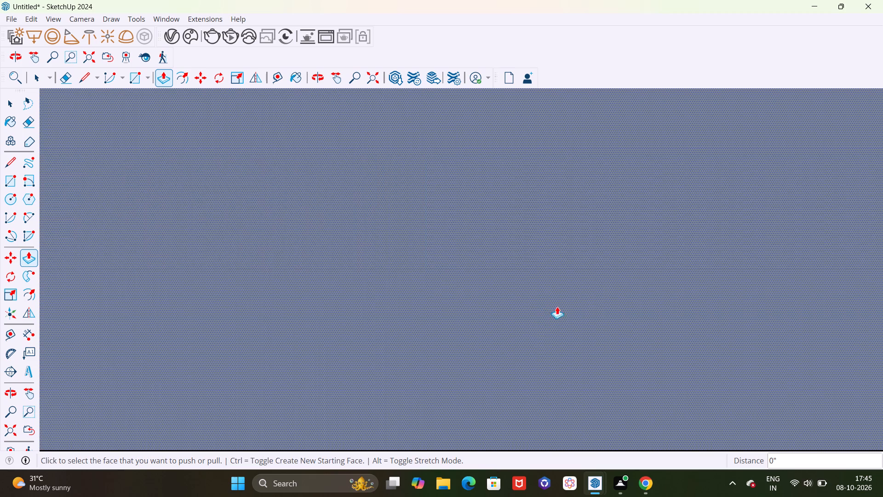
middle_drag(623, 300, 445, 325)
key(space)
Examine the whole model and the outer face of the bed wall near the window corner for anything poking through.
scroll(424, 319, down, 13)
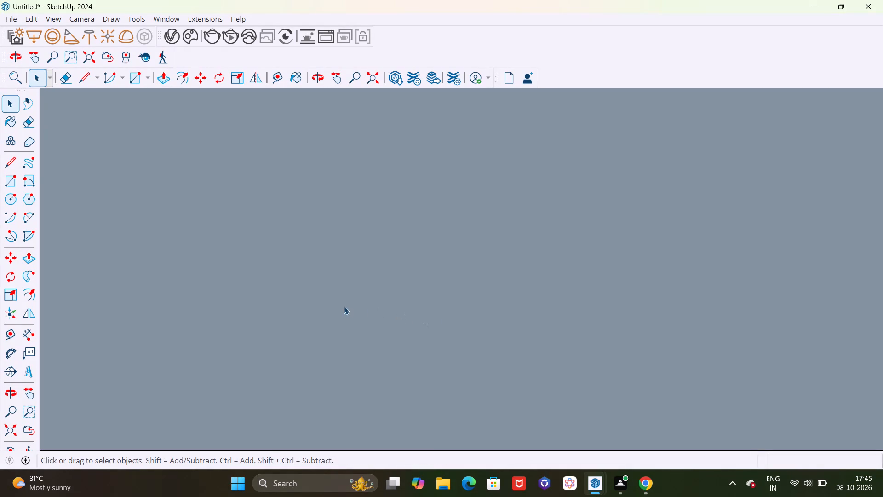
scroll(344, 306, down, 20)
scroll(344, 306, down, 20)
scroll(344, 306, down, 2)
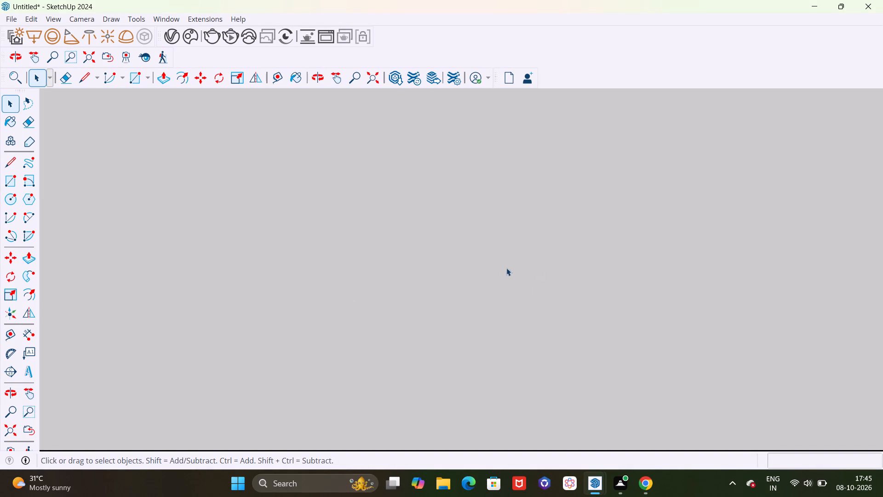
scroll(506, 268, down, 20)
scroll(506, 268, down, 6)
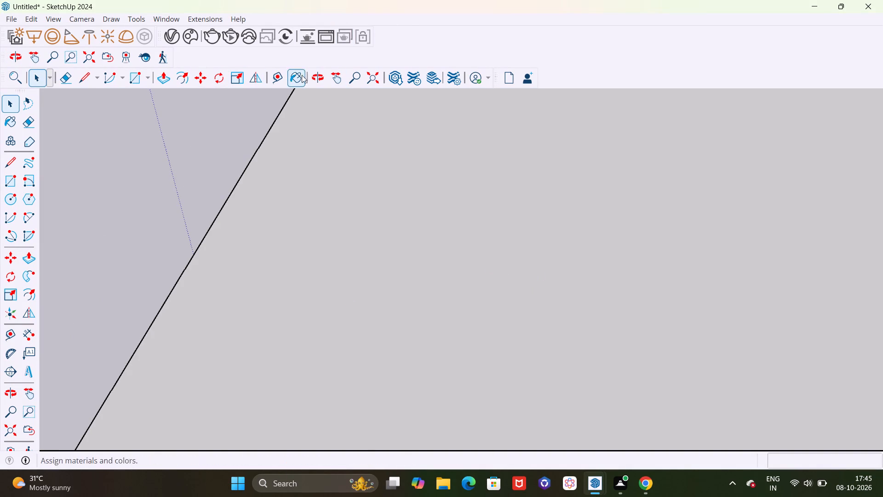
click(373, 77)
scroll(256, 251, up, 5)
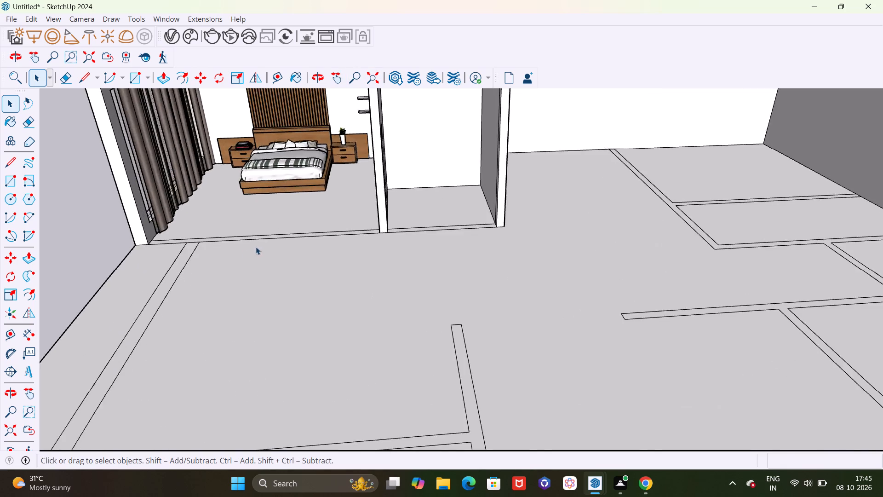
scroll(236, 260, down, 9)
middle_drag(225, 310, 358, 205)
scroll(280, 170, up, 5)
scroll(255, 210, up, 5)
scroll(361, 238, down, 4)
scroll(413, 255, down, 5)
middle_drag(337, 257, 742, 278)
scroll(550, 251, up, 5)
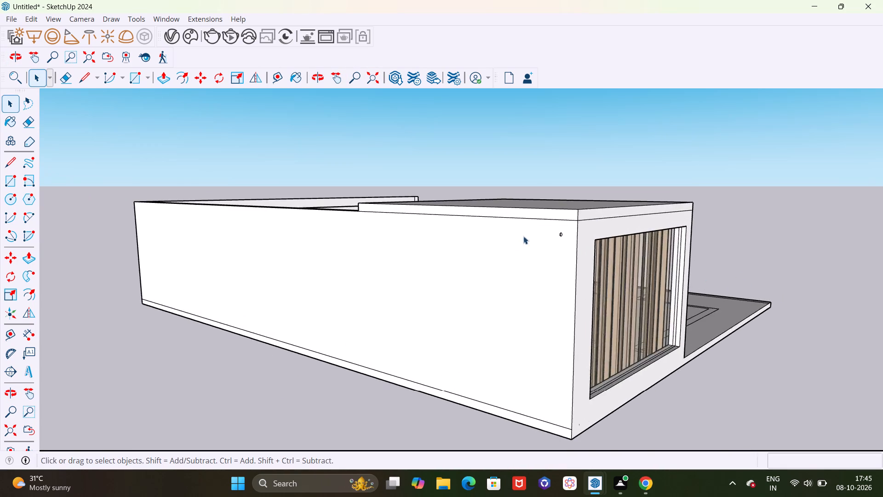
scroll(523, 236, up, 20)
scroll(523, 236, up, 11)
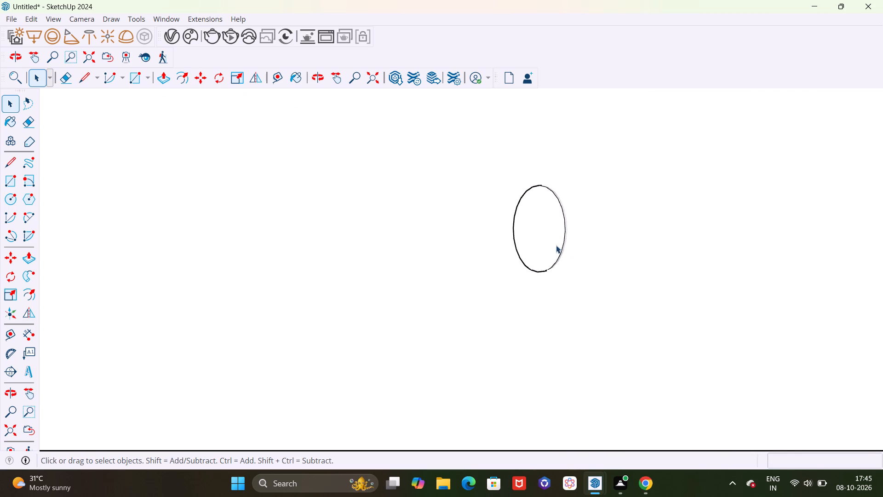
scroll(550, 248, down, 20)
scroll(550, 248, down, 8)
Move the curtain assembly about 9 5/8" along the red axis, away from the bed wall.
middle_drag(720, 287, 521, 305)
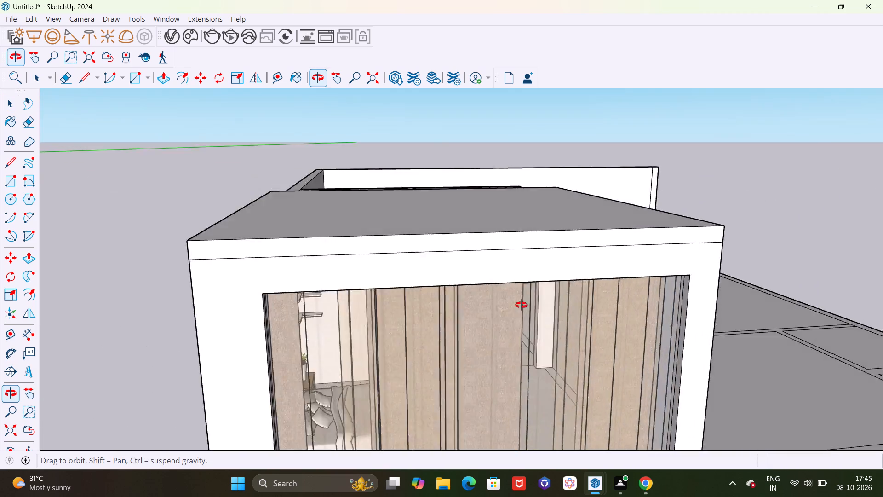
middle_drag(521, 305, 118, 299)
scroll(318, 272, down, 3)
middle_drag(350, 280, 262, 248)
scroll(267, 232, up, 5)
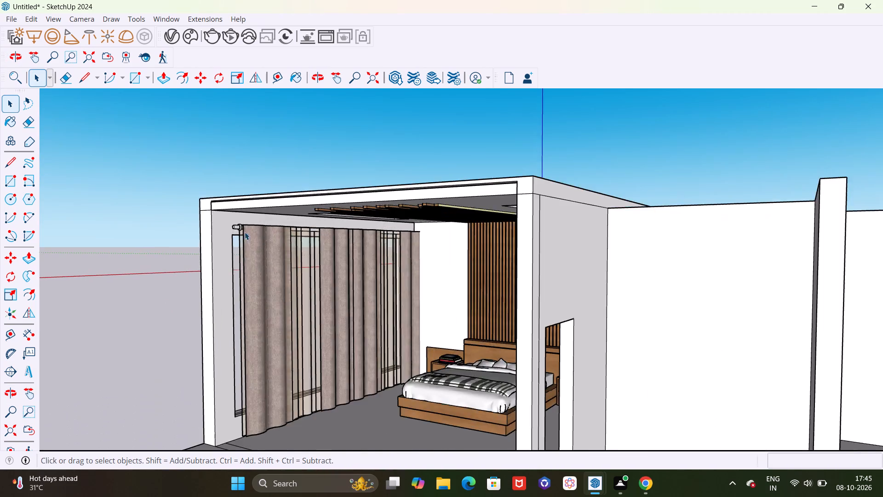
scroll(245, 232, up, 8)
click(238, 224)
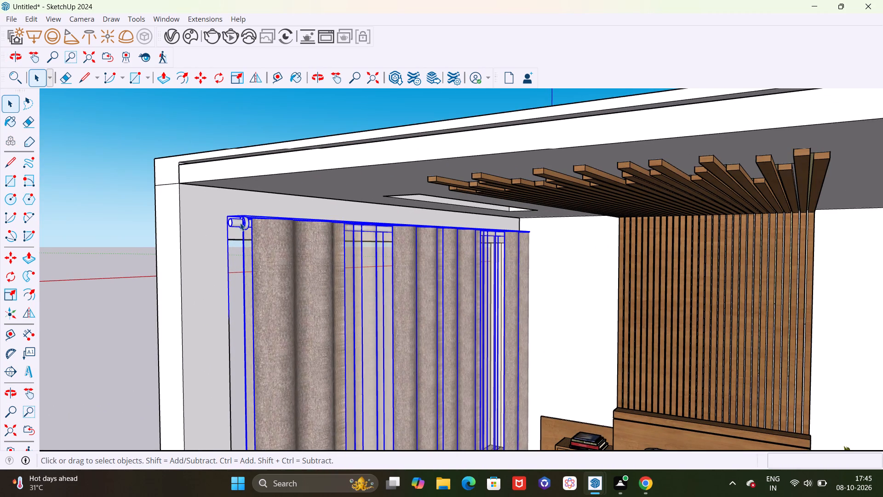
key(m)
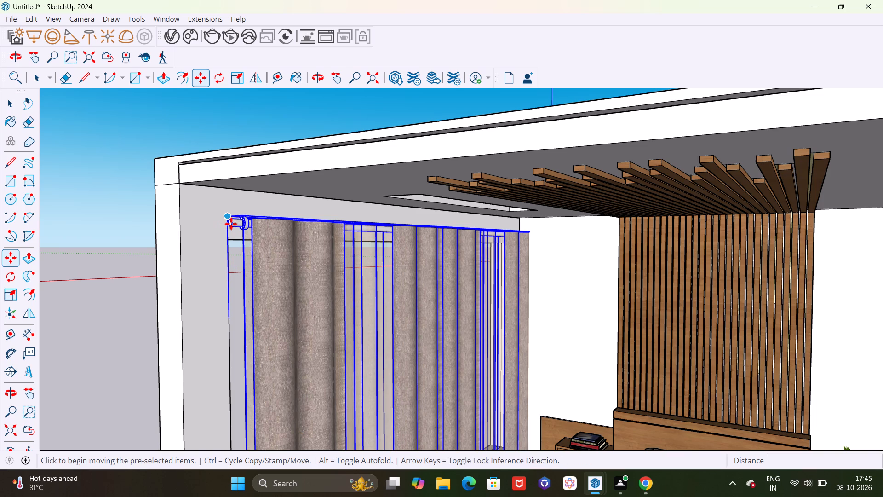
scroll(231, 224, up, 4)
click(231, 224)
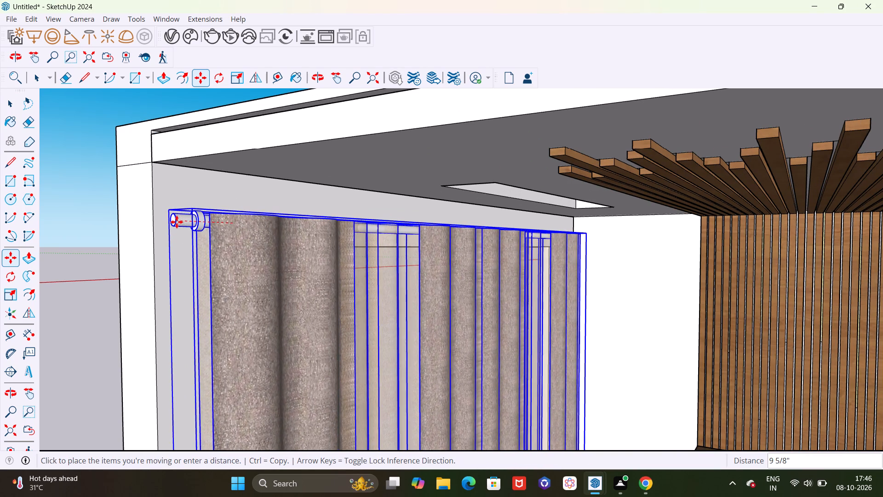
click(176, 222)
Check the position of the curtain's end relative to the bed wall.
scroll(333, 236, down, 2)
middle_drag(546, 276, 487, 269)
scroll(722, 232, up, 20)
scroll(722, 232, up, 5)
middle_drag(489, 264, 506, 258)
scroll(756, 218, down, 14)
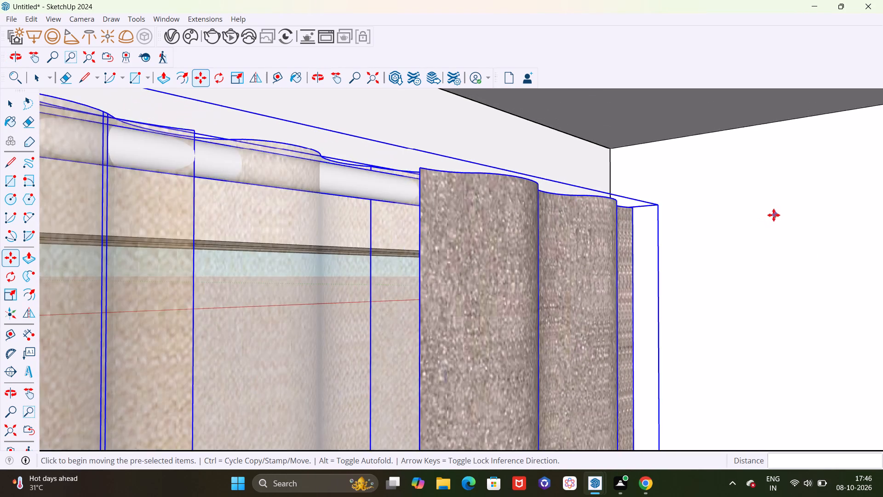
scroll(774, 215, down, 20)
middle_drag(646, 230, 724, 237)
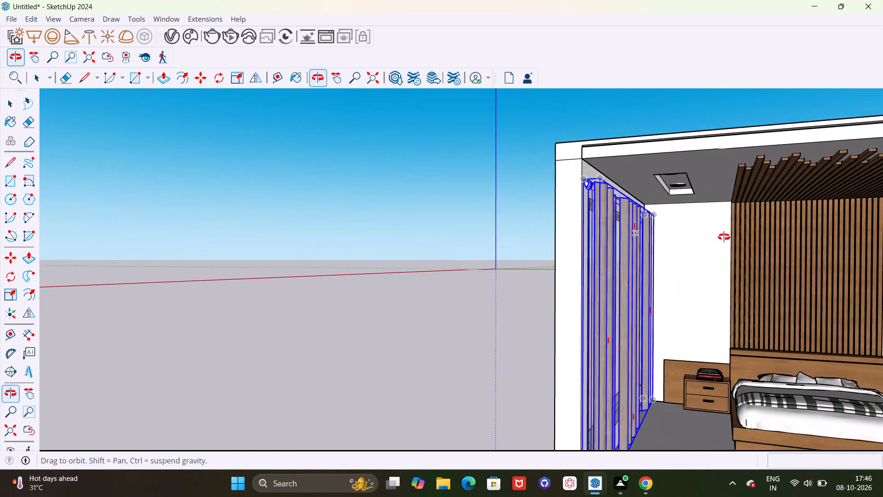
Erase the seam lines across the top faces of all four L-shaped corner shelves.
middle_drag(724, 237, 726, 237)
scroll(591, 217, down, 10)
middle_drag(699, 263, 837, 277)
scroll(709, 262, up, 20)
scroll(709, 262, up, 5)
middle_drag(582, 226, 603, 250)
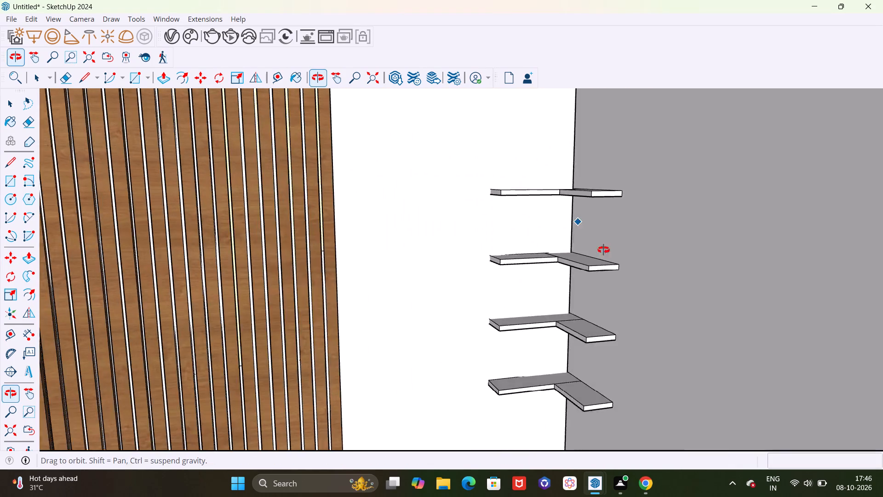
middle_drag(603, 250, 639, 262)
scroll(560, 248, up, 5)
middle_drag(558, 235, 570, 314)
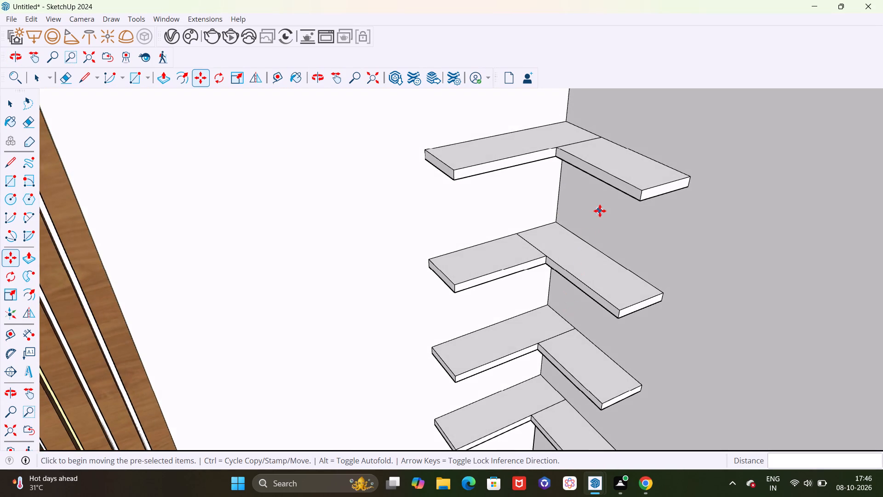
key(e)
drag(583, 139, 596, 156)
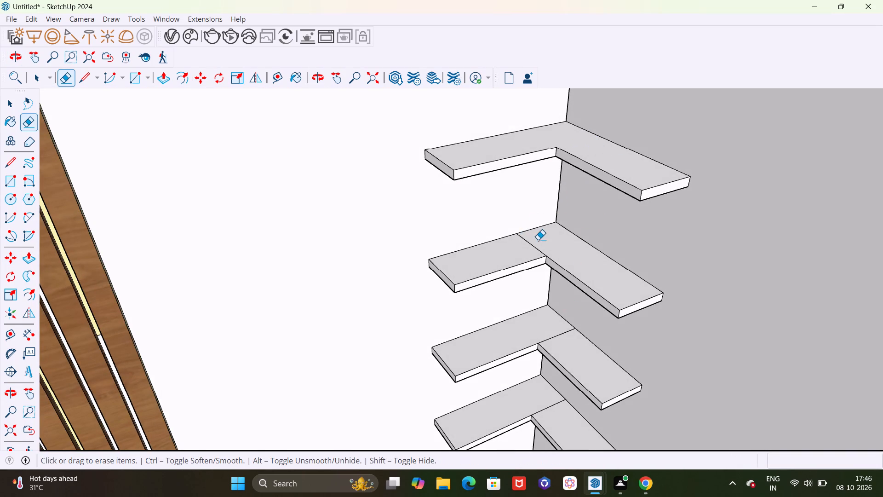
drag(539, 240, 530, 249)
drag(565, 334, 567, 341)
scroll(529, 290, down, 5)
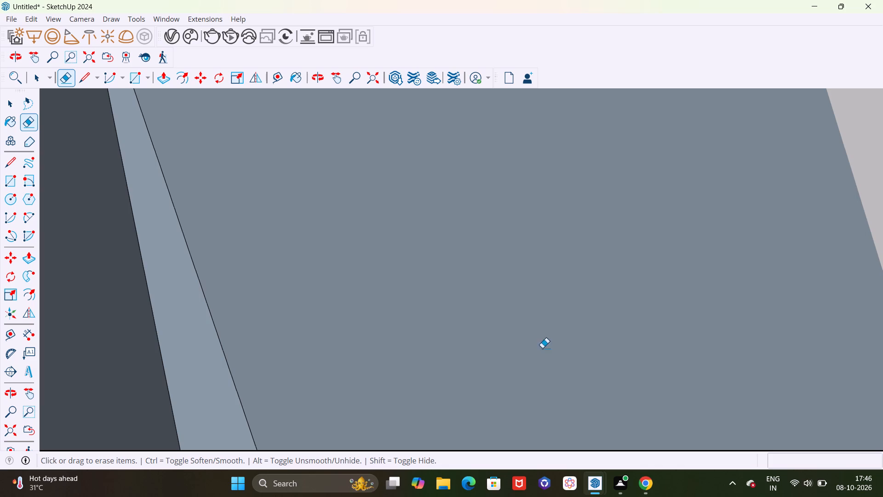
middle_drag(556, 349, 506, 341)
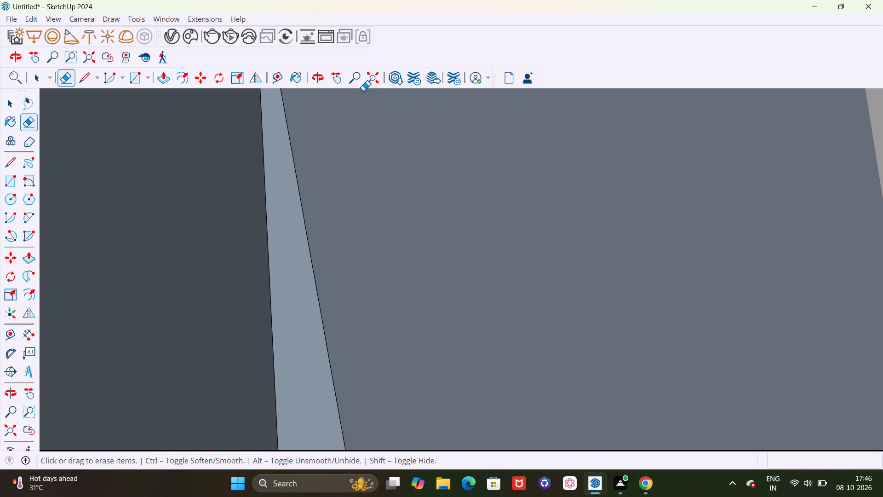
click(371, 84)
scroll(302, 193, up, 10)
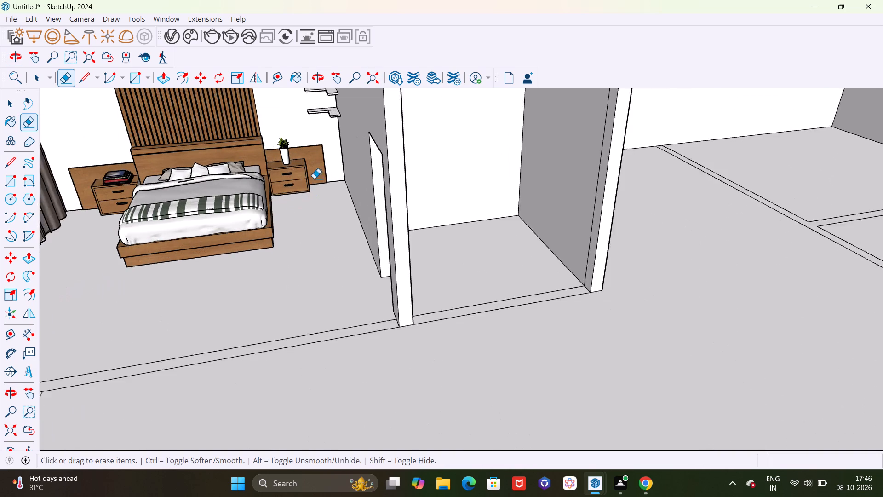
scroll(351, 48, up, 5)
scroll(311, 264, down, 10)
middle_drag(318, 328, 348, 290)
scroll(341, 218, up, 2)
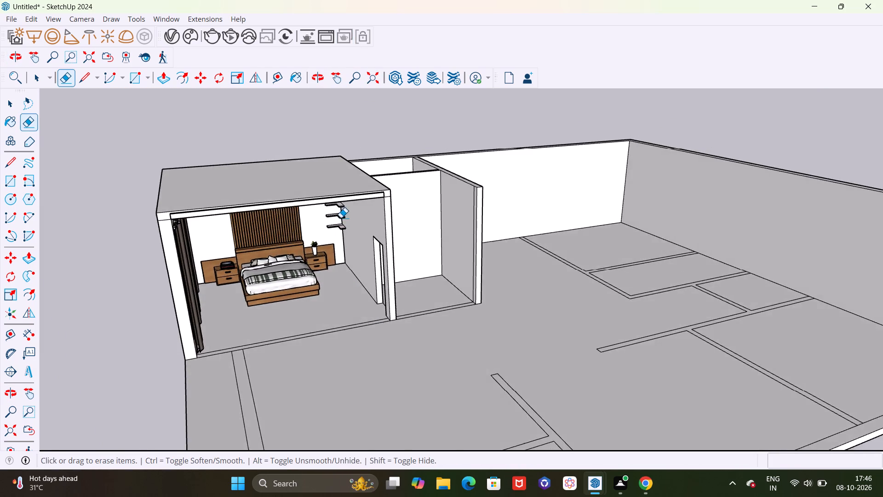
scroll(341, 218, up, 20)
scroll(341, 218, up, 2)
scroll(365, 325, up, 3)
click(365, 325)
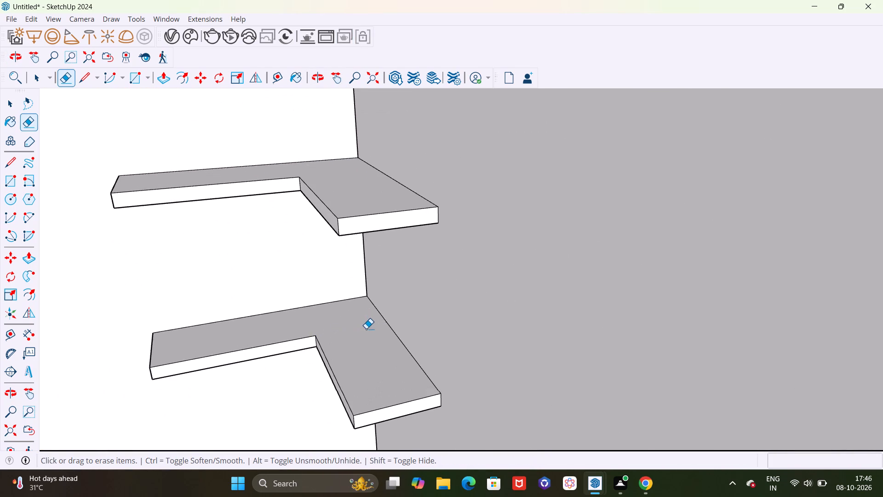
Erase the seam lines on the undersides of all four corner shelves.
scroll(366, 329, down, 9)
middle_drag(363, 344, 413, 188)
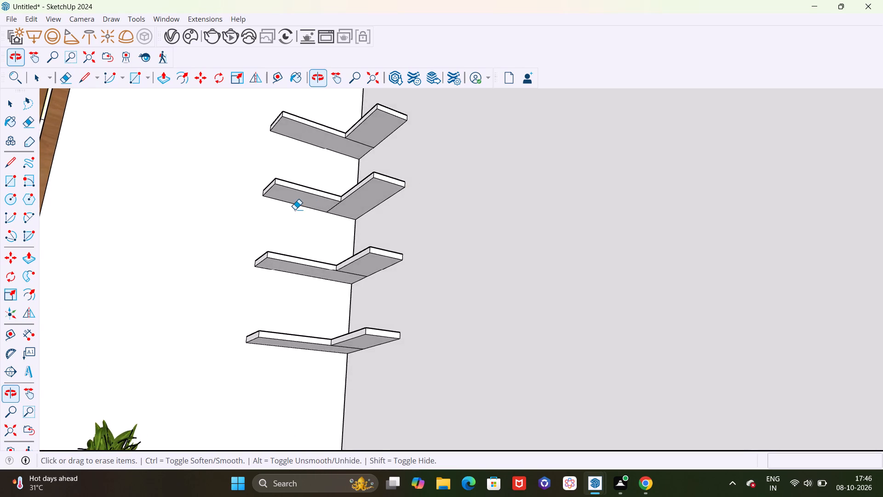
scroll(295, 209, up, 5)
drag(348, 207, 356, 209)
drag(393, 317, 389, 323)
drag(411, 106, 405, 112)
scroll(399, 125, down, 5)
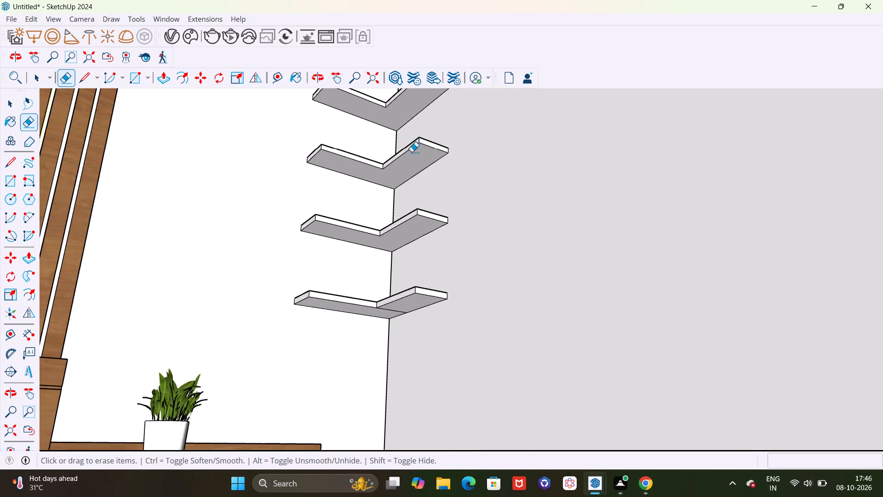
scroll(402, 311, up, 6)
drag(390, 312, 389, 318)
scroll(404, 343, down, 5)
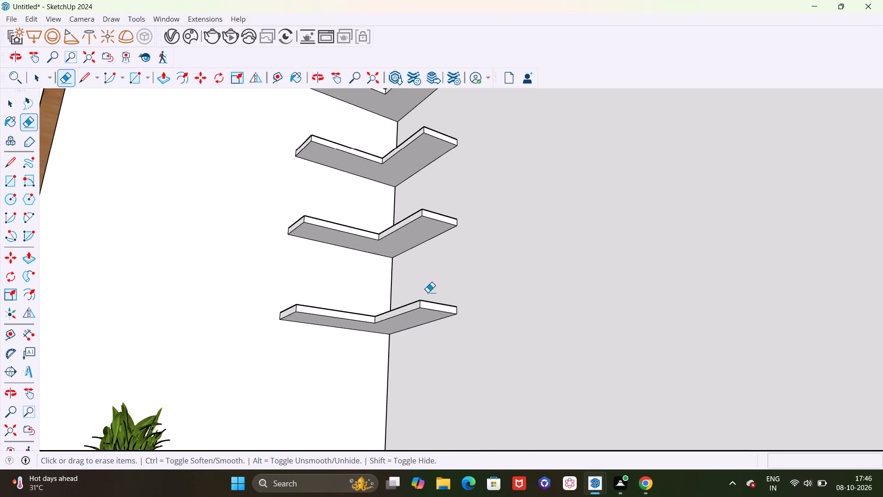
Examine the corner shelves and the side wall between them and the doorway from inside and outside the room.
middle_drag(425, 299, 411, 407)
scroll(411, 406, down, 10)
middle_drag(427, 360, 410, 312)
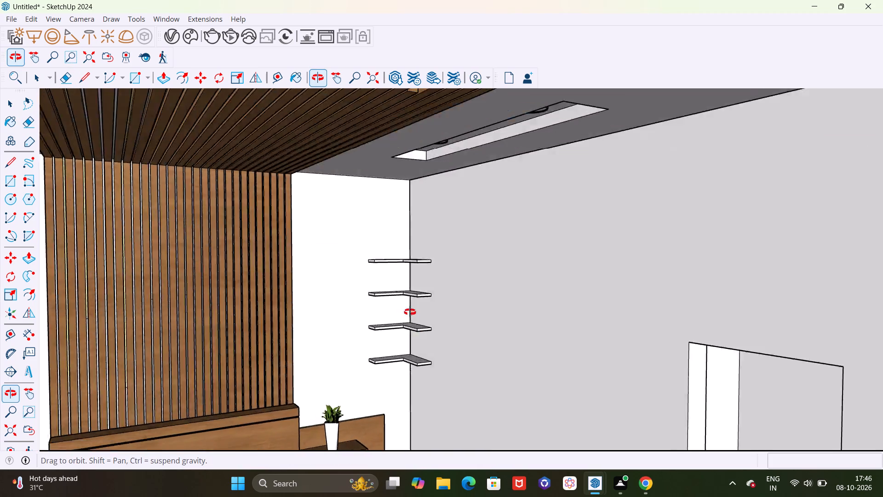
middle_drag(410, 312, 391, 316)
scroll(396, 349, up, 6)
scroll(424, 271, up, 7)
scroll(429, 213, down, 11)
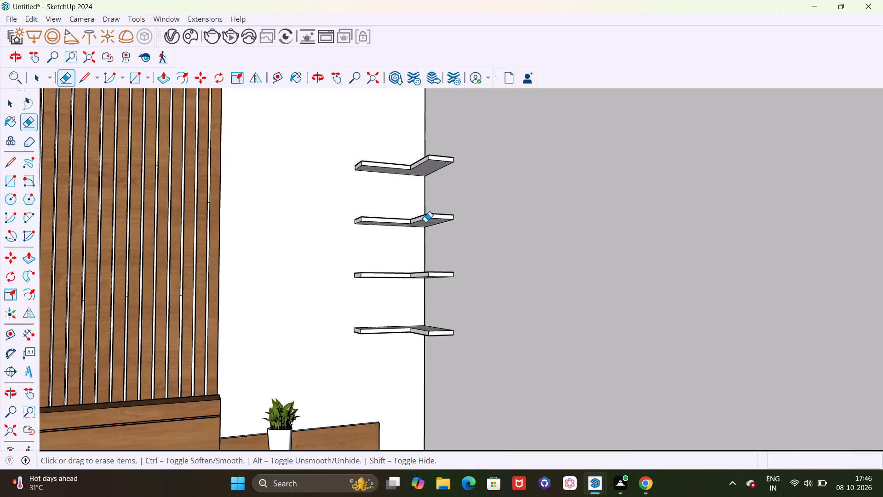
scroll(425, 222, down, 13)
middle_drag(423, 239, 480, 299)
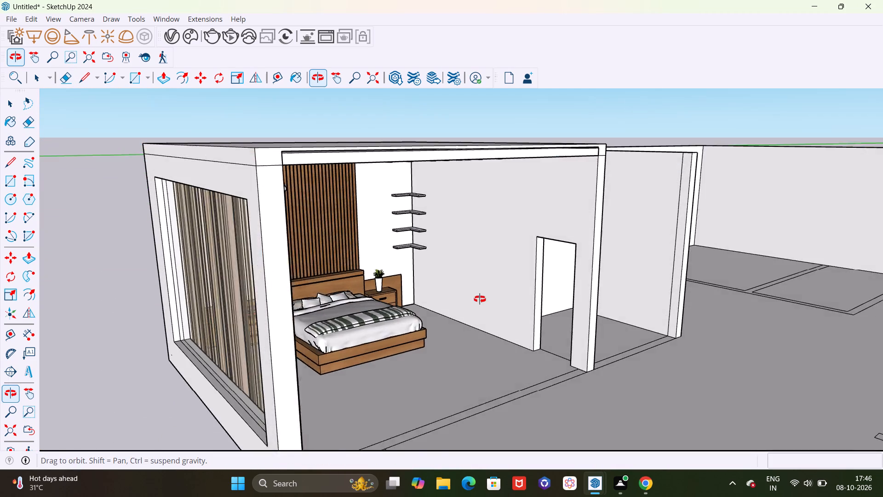
middle_drag(480, 299, 473, 290)
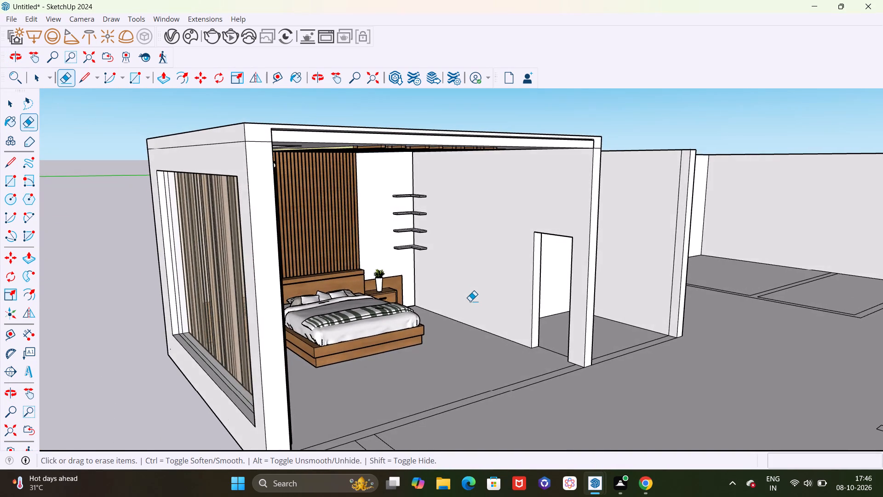
scroll(470, 301, up, 6)
scroll(466, 274, down, 5)
middle_drag(458, 284, 488, 294)
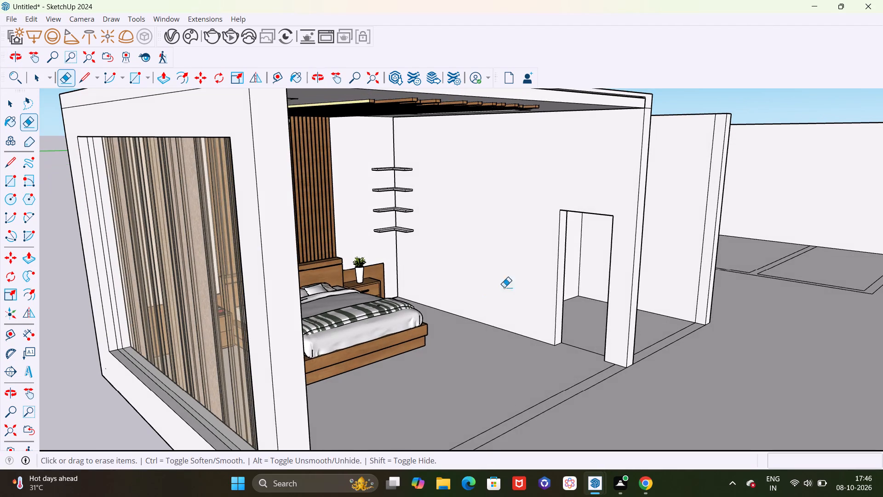
scroll(542, 264, up, 4)
scroll(526, 268, down, 3)
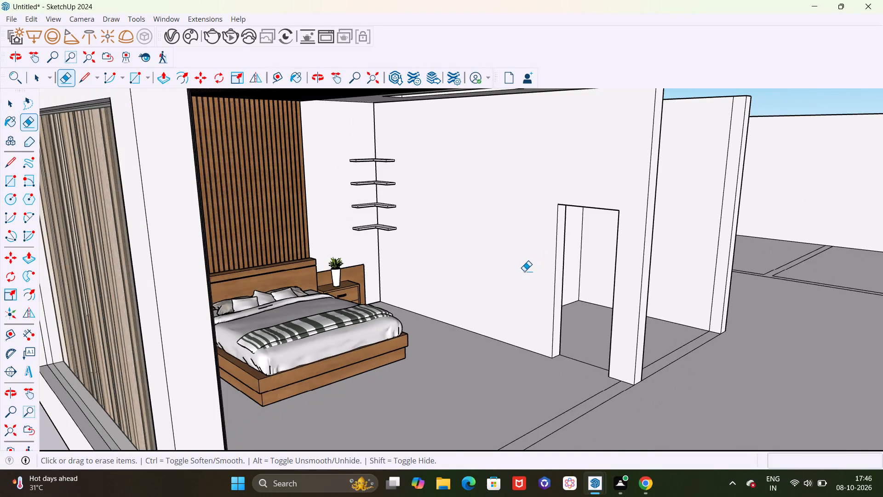
scroll(523, 272, down, 3)
middle_drag(518, 285, 468, 296)
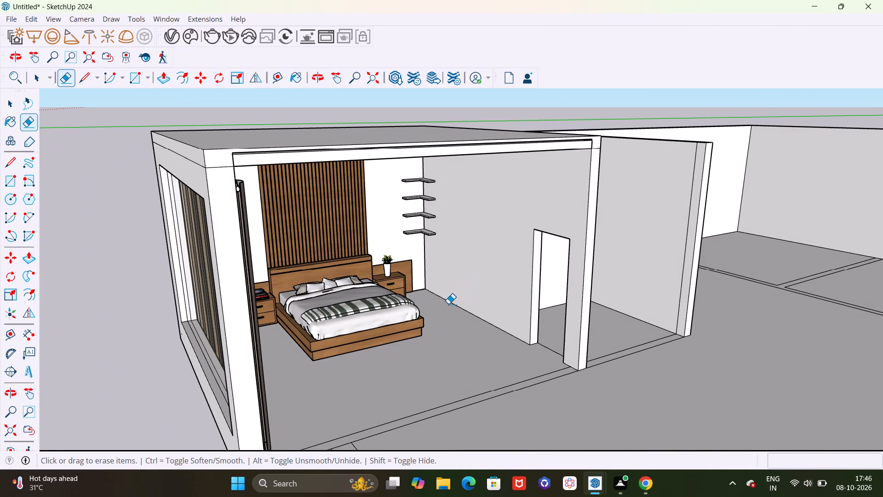
scroll(448, 304, down, 3)
middle_drag(447, 315, 493, 286)
Place vertical guides on the side wall, one 1' from the doorway edge and another 6' beyond it towards the shelves.
scroll(501, 284, up, 2)
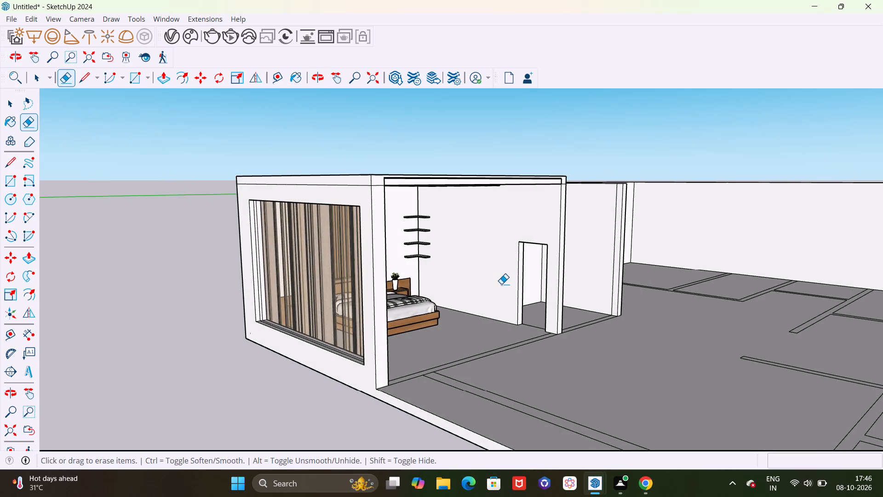
scroll(501, 284, up, 1)
key(space)
key(t)
scroll(523, 282, up, 8)
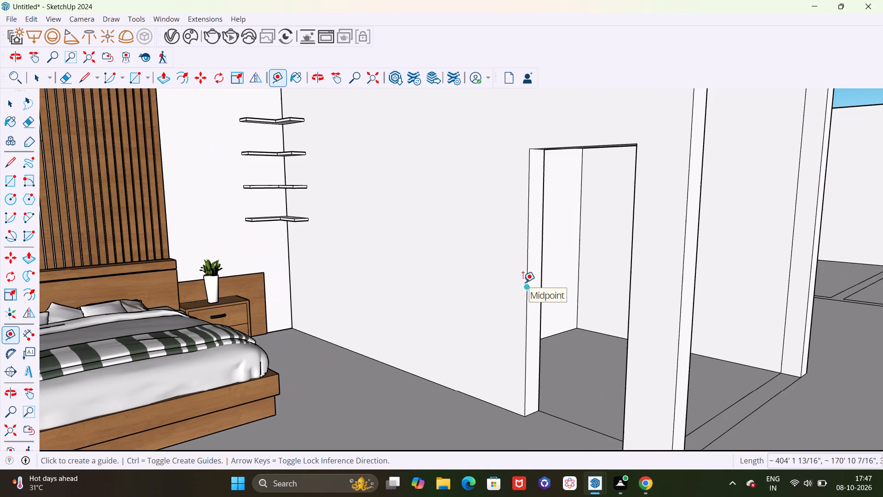
click(523, 282)
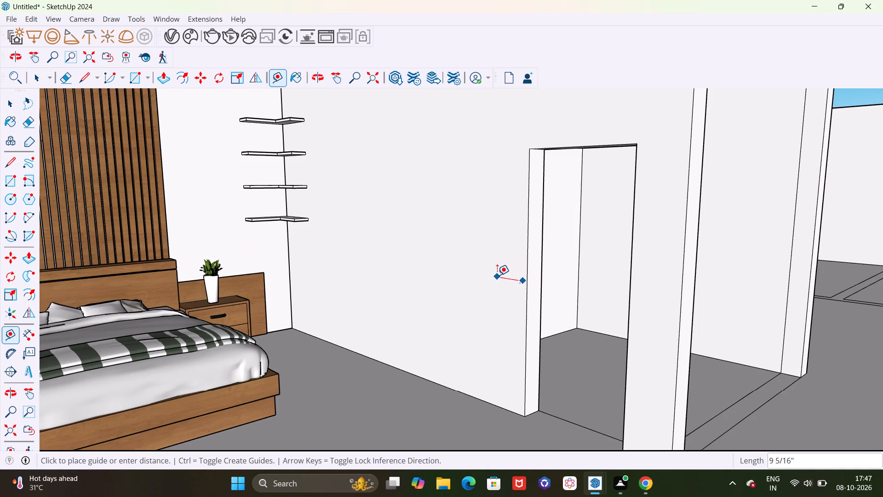
key(Escape)
click(529, 281)
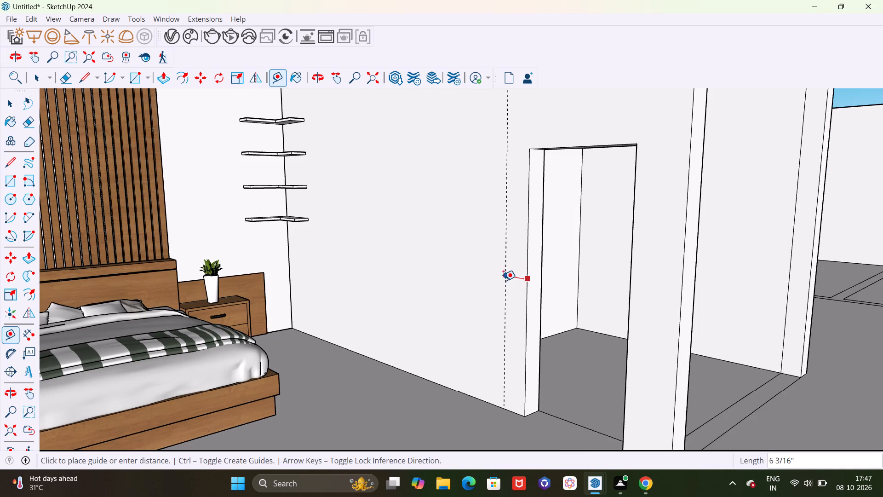
text(1')
key(Return)
click(495, 278)
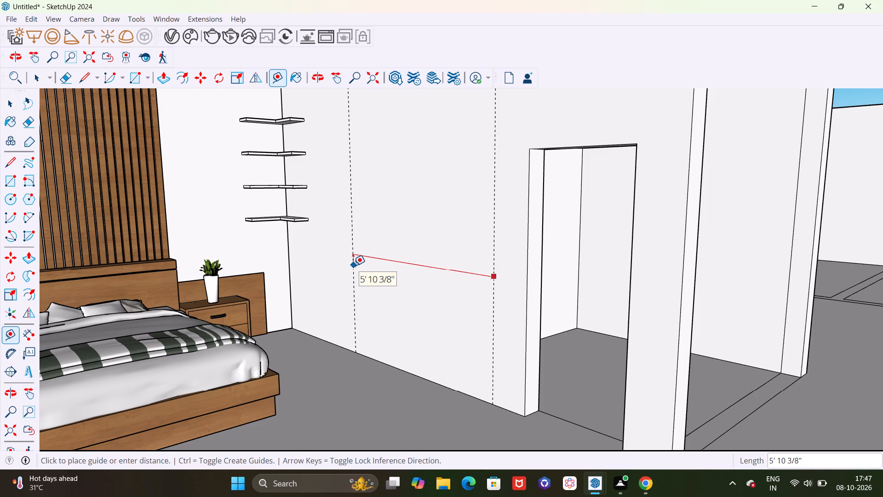
text(6")
key(BackSpace)
key(apostrophe)
key(Return)
Place horizontal guides on the side wall, one 8' above the floor and another 2' higher at the ceiling edge.
scroll(353, 266, down, 3)
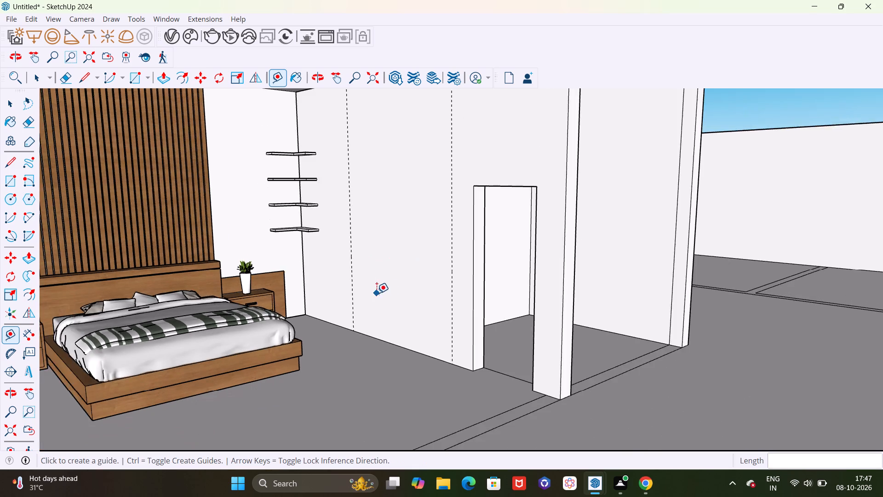
scroll(377, 293, down, 5)
middle_drag(387, 304, 411, 288)
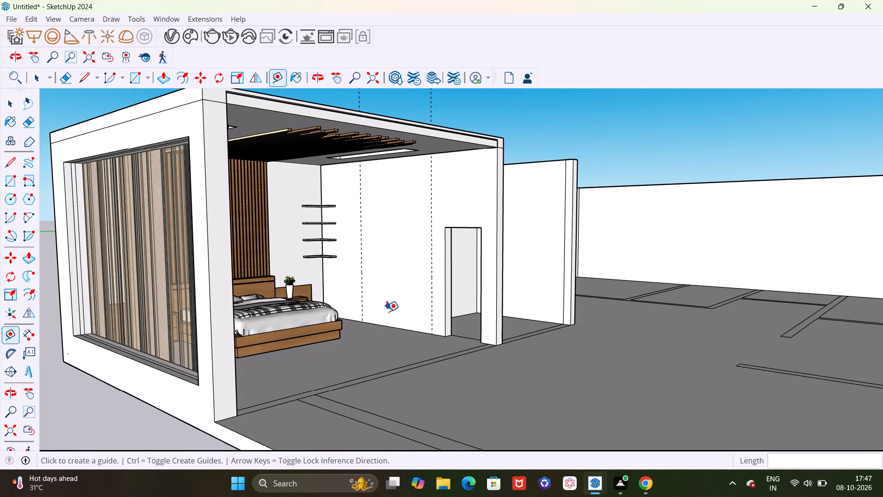
scroll(385, 327, up, 1)
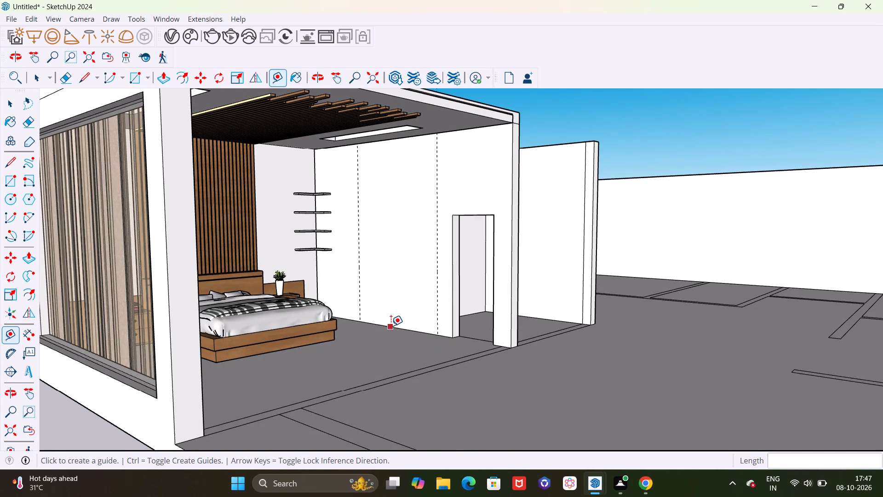
scroll(392, 326, up, 1)
click(391, 326)
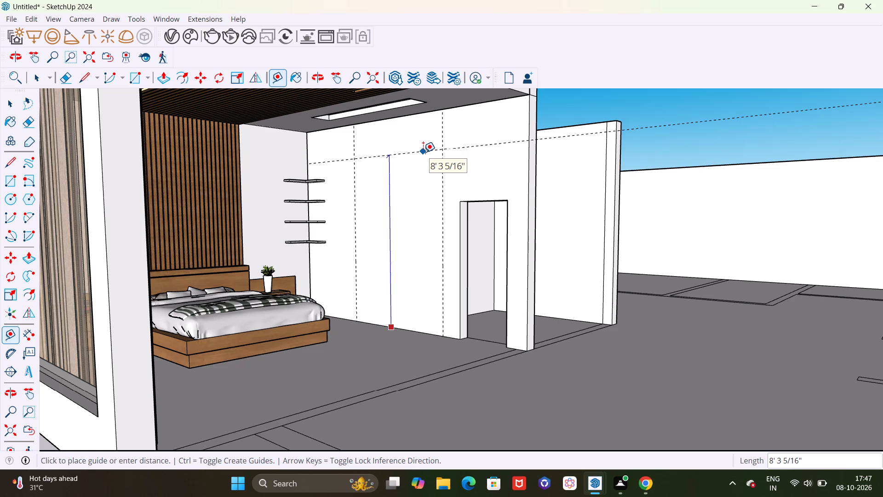
key(8)
key(apostrophe)
key(Return)
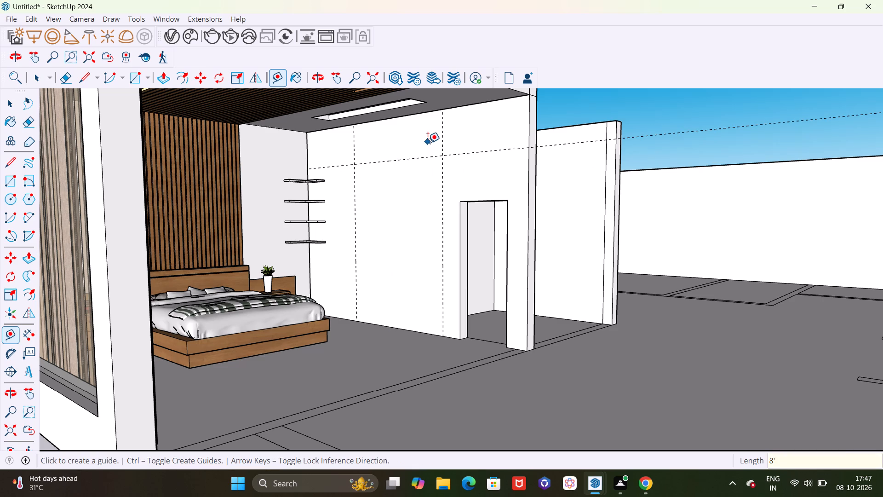
click(422, 157)
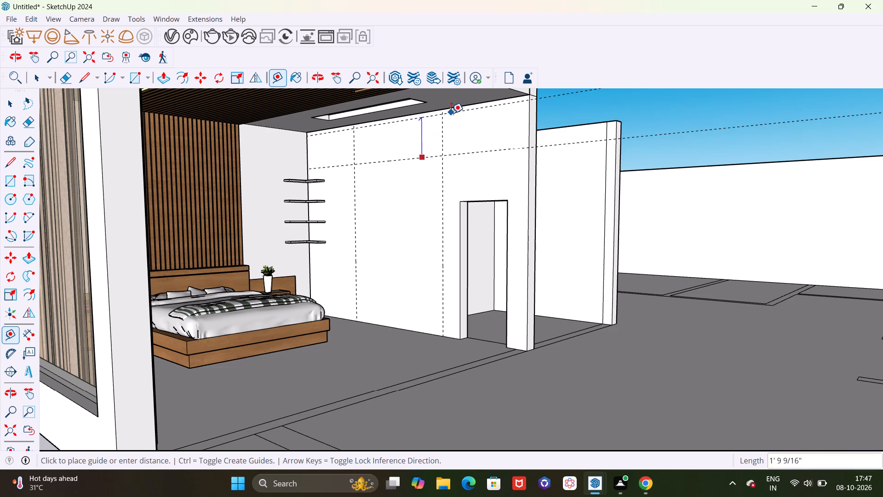
click(451, 107)
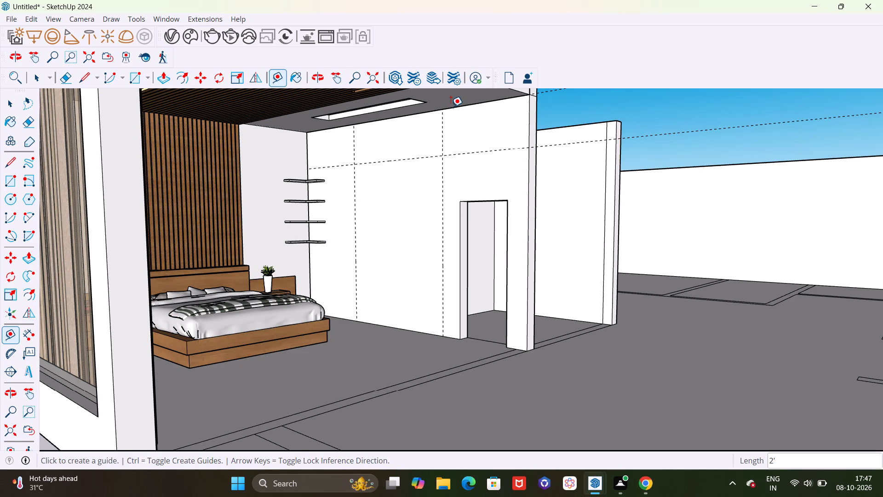
Draw a 6' by 10' rectangle on the side wall between the two vertical guides, from the floor to the ceiling.
scroll(397, 197, down, 5)
middle_drag(398, 206, 407, 261)
scroll(400, 229, up, 4)
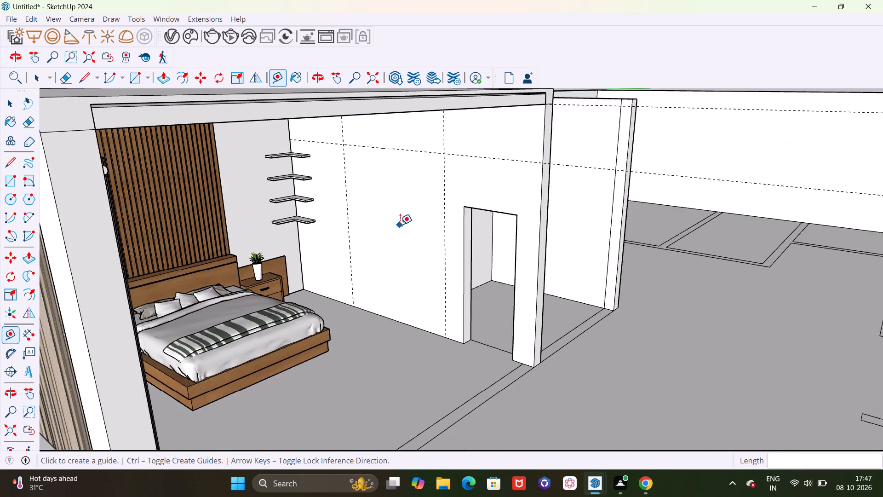
scroll(399, 228, up, 4)
scroll(399, 228, down, 4)
middle_drag(394, 266, 420, 249)
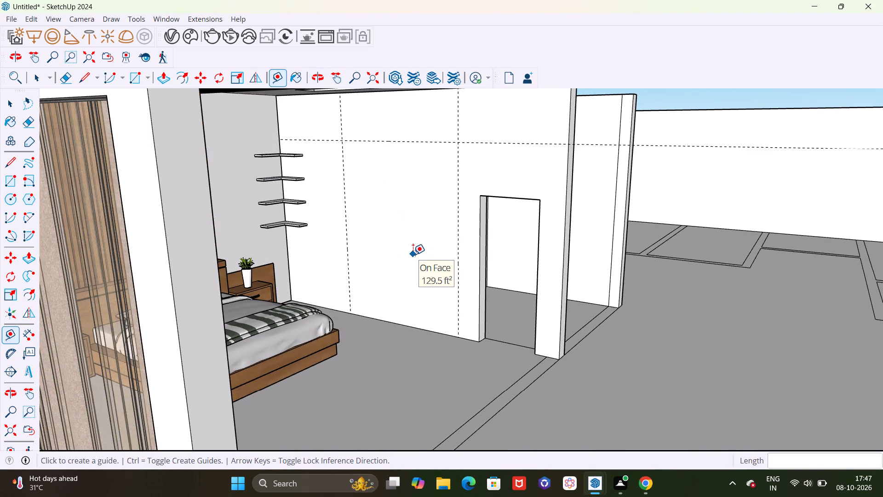
key(r)
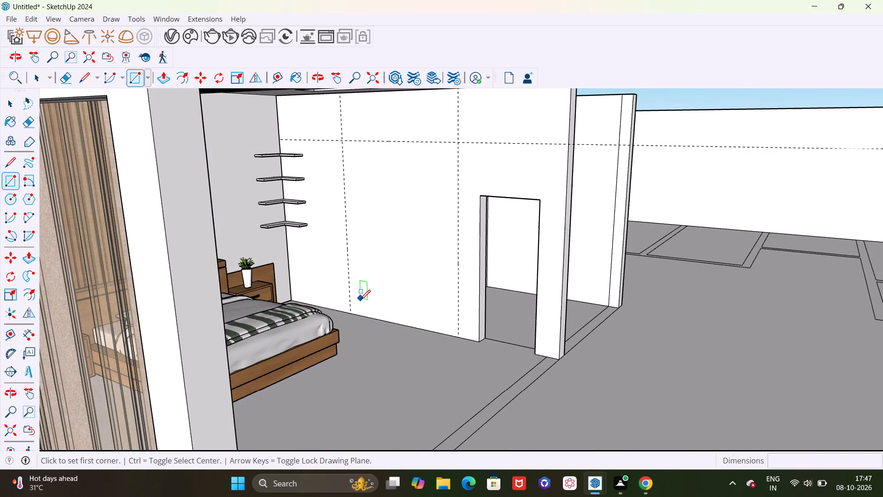
click(351, 313)
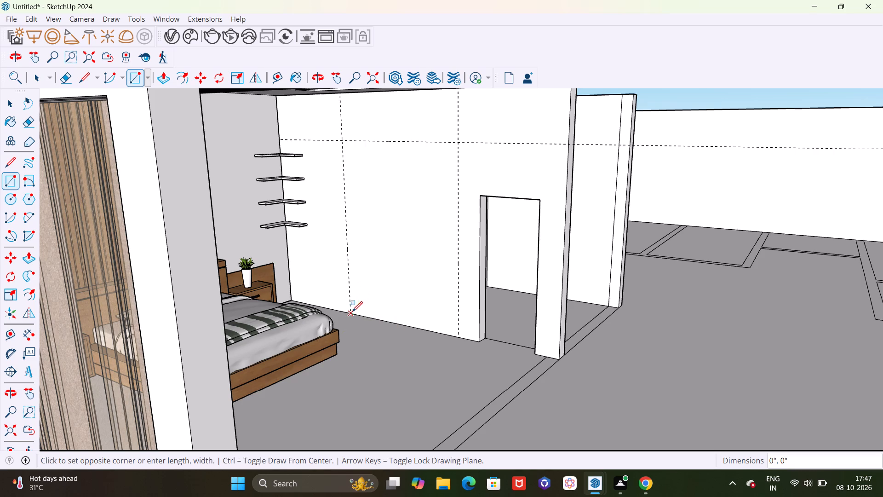
scroll(368, 299, down, 4)
middle_drag(376, 296, 376, 254)
scroll(421, 178, up, 4)
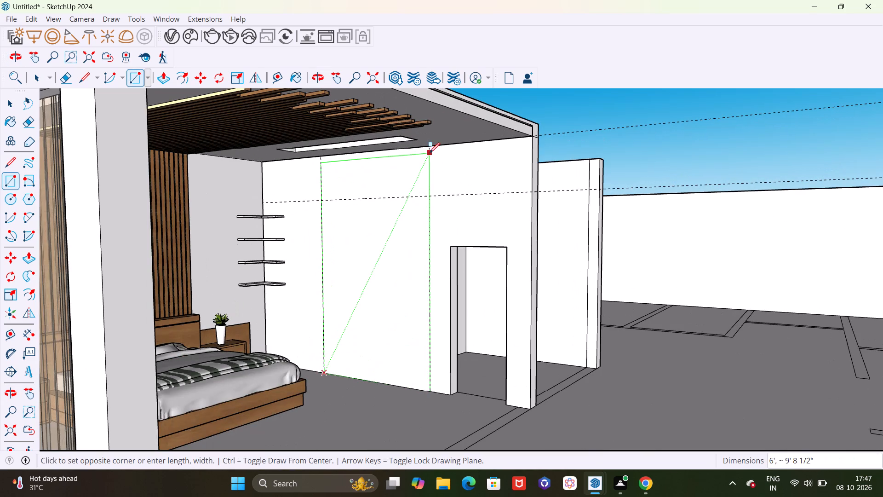
click(429, 148)
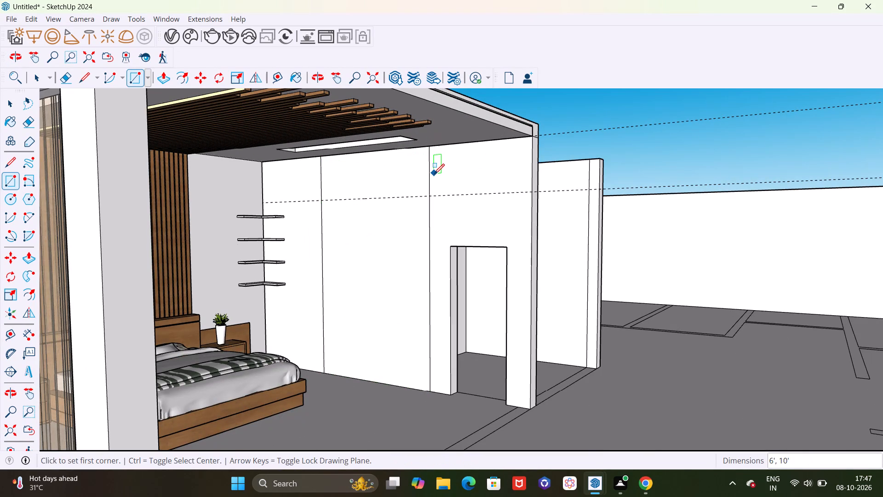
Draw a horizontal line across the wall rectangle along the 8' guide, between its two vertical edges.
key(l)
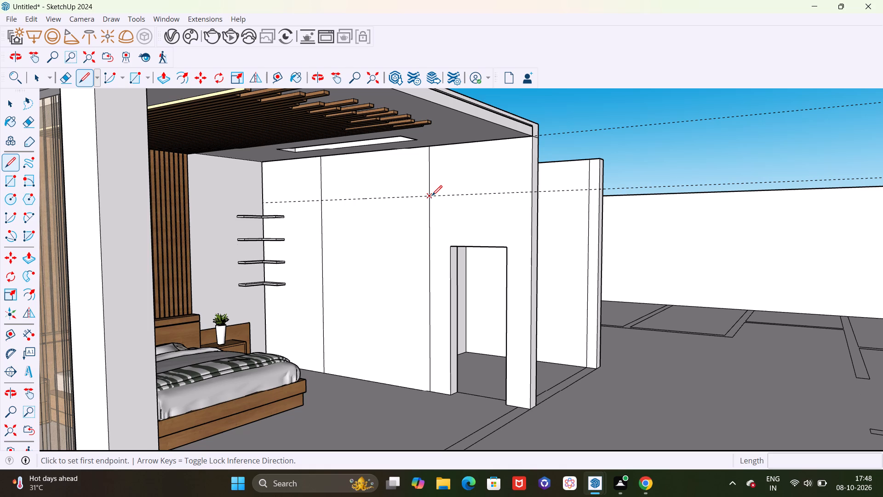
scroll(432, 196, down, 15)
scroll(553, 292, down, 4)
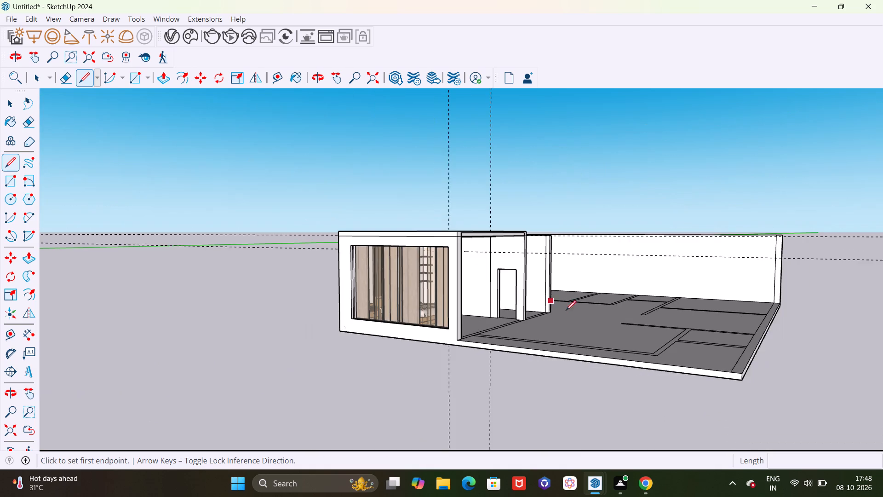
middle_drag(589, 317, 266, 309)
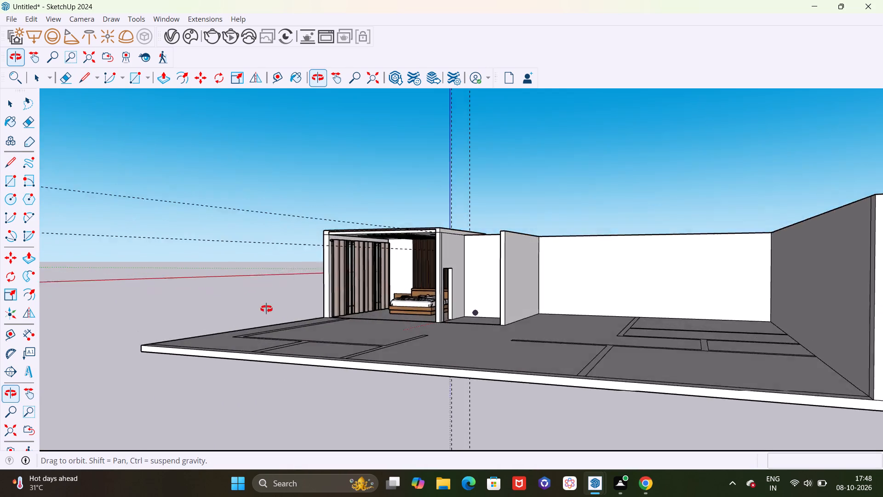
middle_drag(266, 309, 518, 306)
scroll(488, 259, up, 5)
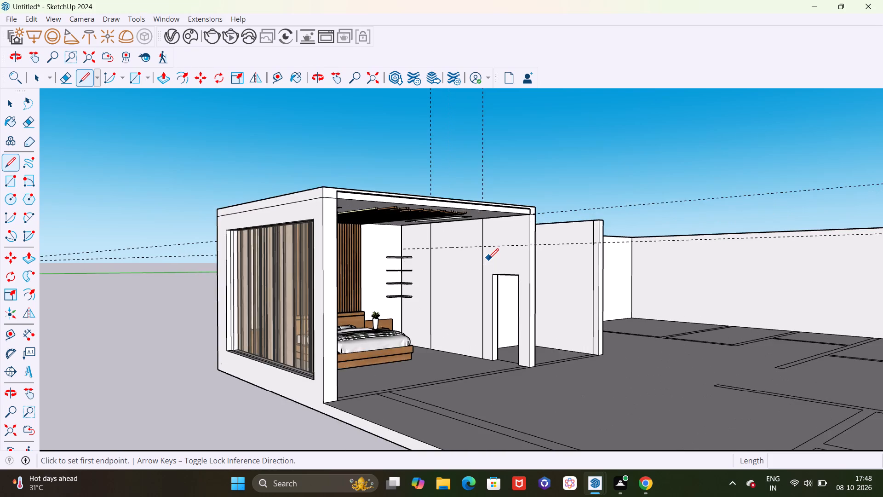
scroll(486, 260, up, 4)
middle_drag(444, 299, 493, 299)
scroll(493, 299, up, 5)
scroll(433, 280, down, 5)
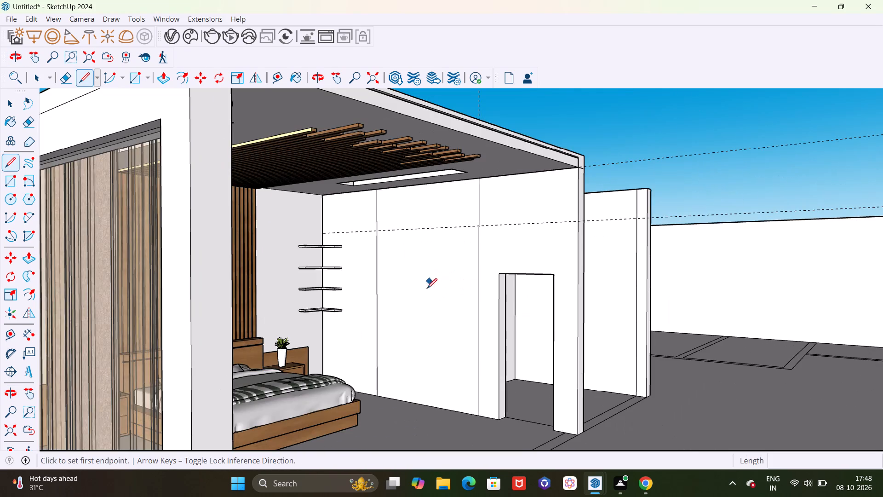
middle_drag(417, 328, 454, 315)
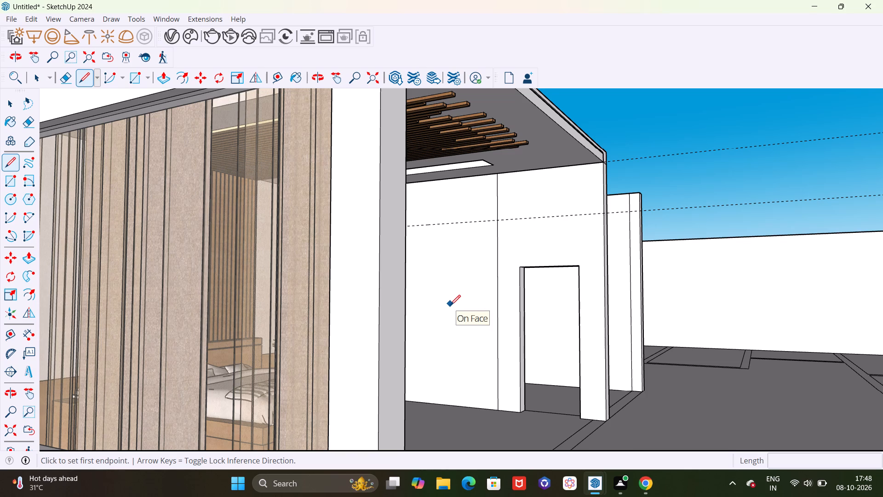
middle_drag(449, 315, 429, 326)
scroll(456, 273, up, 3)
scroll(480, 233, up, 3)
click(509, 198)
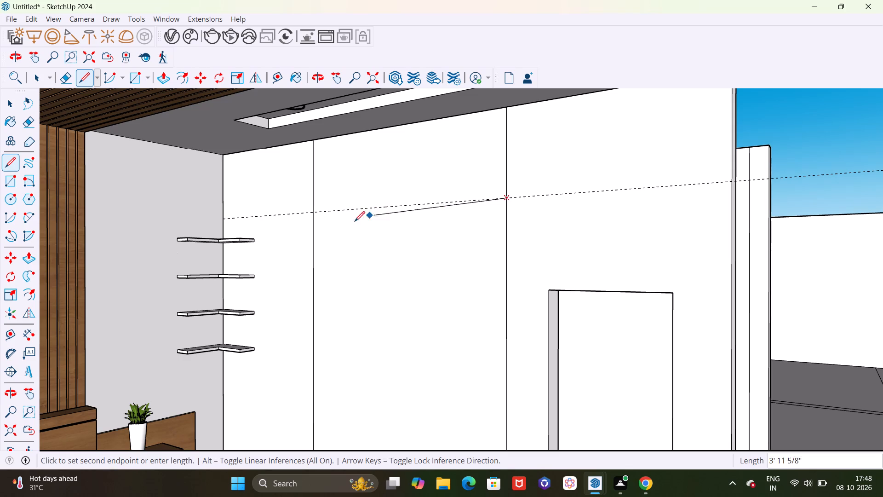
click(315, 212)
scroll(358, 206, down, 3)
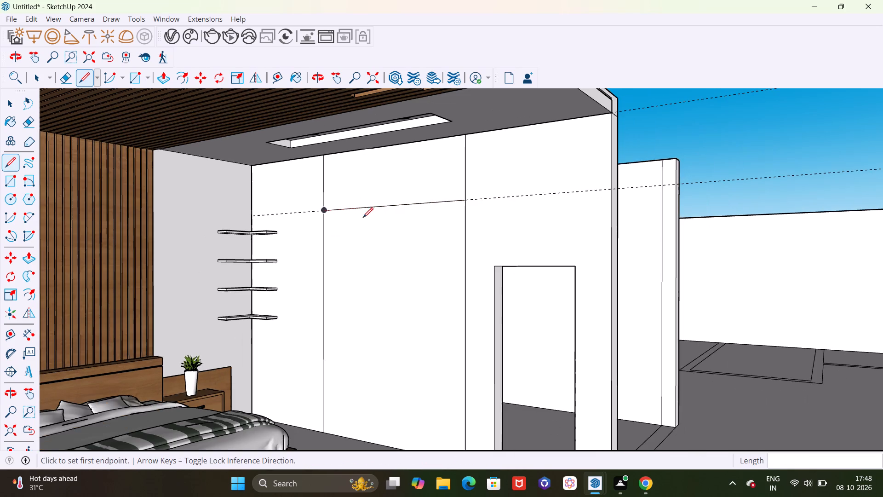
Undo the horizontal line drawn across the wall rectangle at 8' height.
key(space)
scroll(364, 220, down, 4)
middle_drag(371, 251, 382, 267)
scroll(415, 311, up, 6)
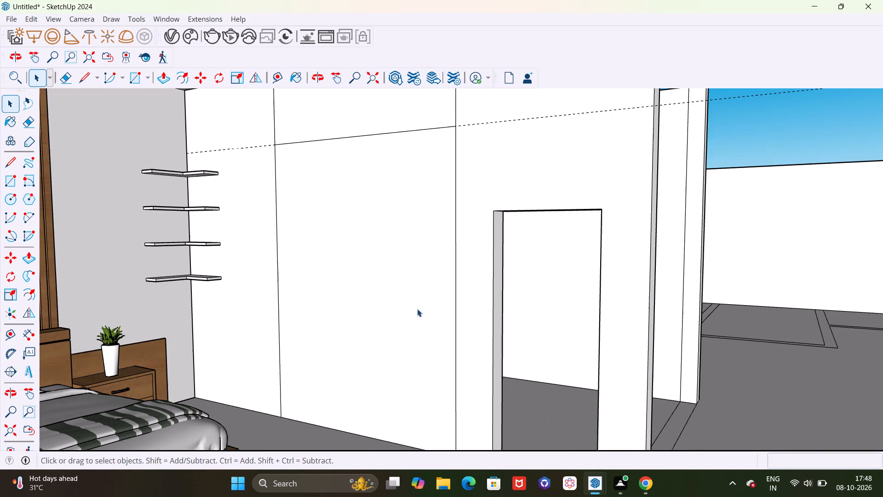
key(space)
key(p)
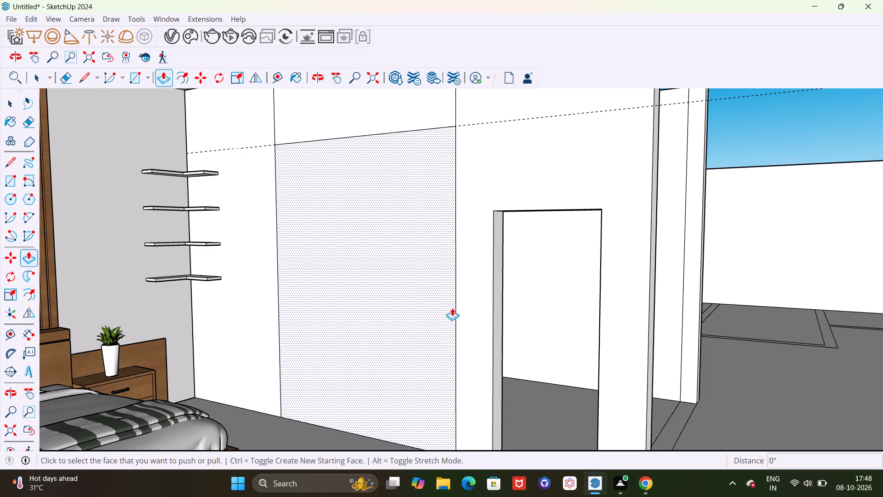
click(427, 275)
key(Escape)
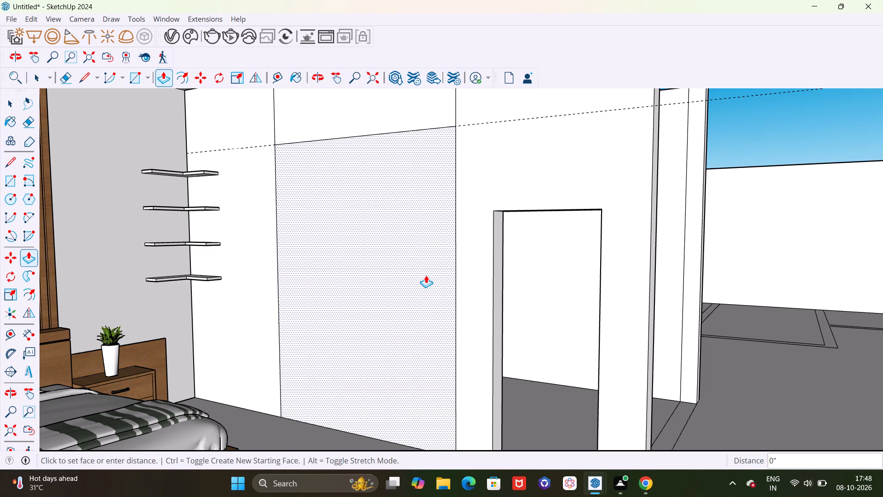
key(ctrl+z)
Erase the two horizontal guides at 8' height and at the ceiling edge of the side wall.
scroll(425, 283, down, 3)
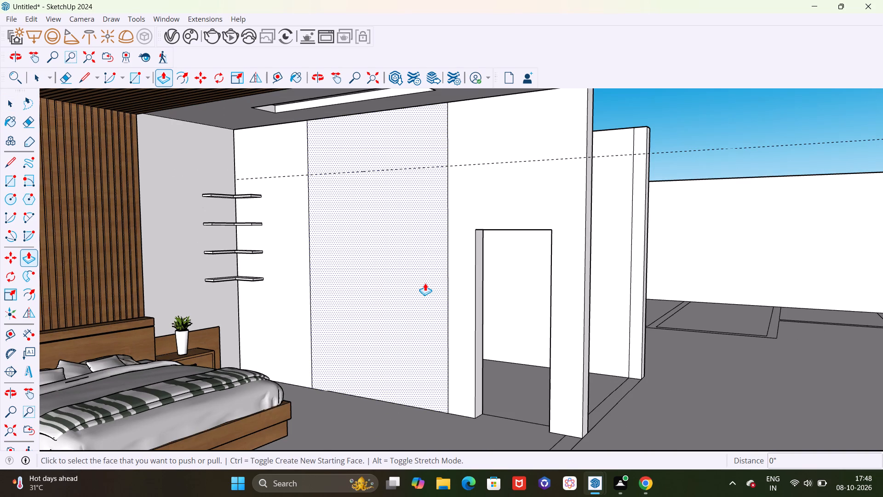
key(e)
scroll(426, 290, down, 2)
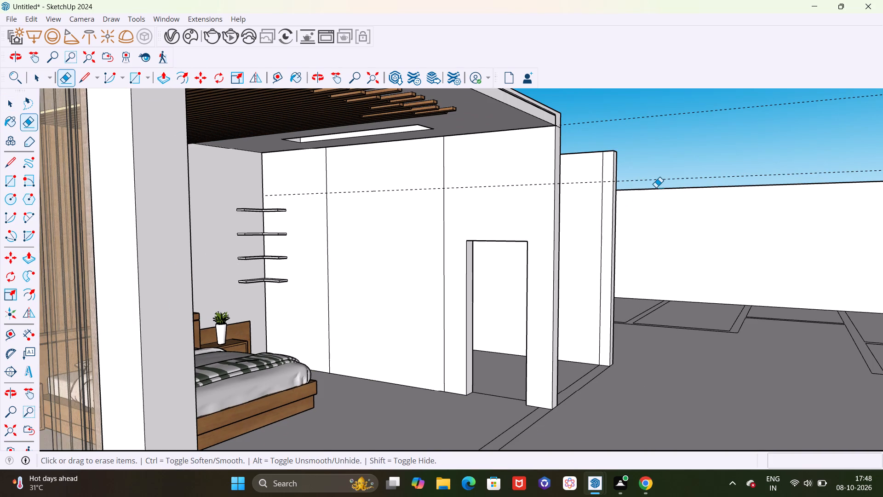
click(657, 180)
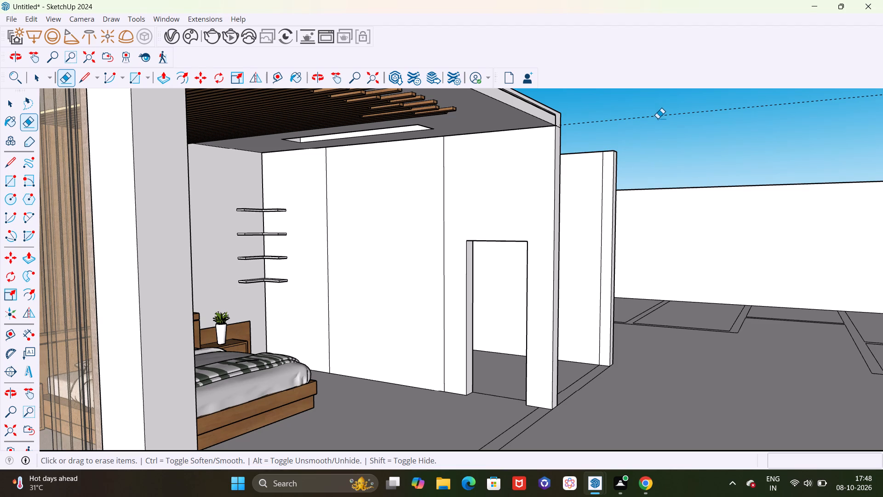
click(658, 118)
click(662, 114)
Extrude the full-height wall rectangle 1' 6" into the bedroom, up to the edge of the ceiling light recess.
scroll(421, 249, up, 3)
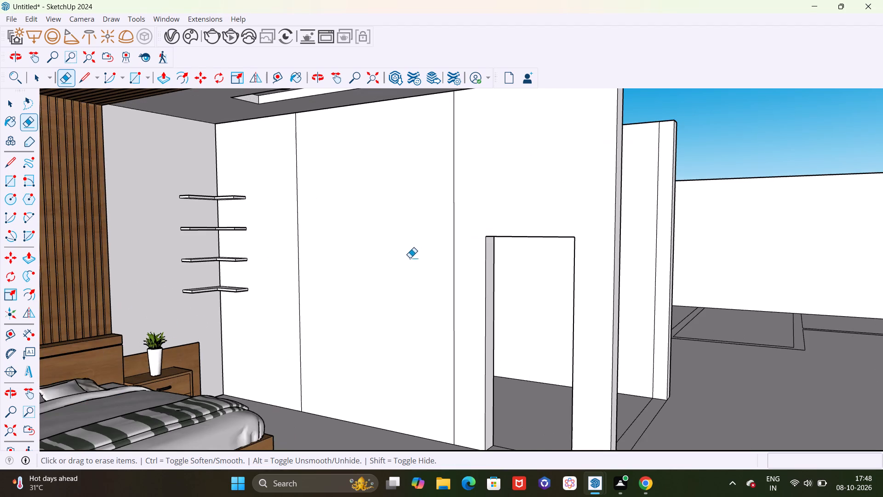
scroll(407, 261, up, 2)
key(space)
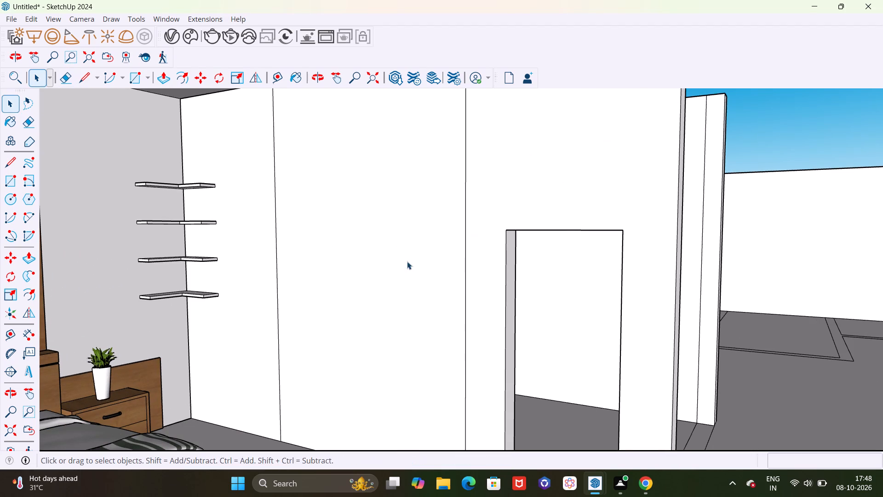
key(p)
click(411, 261)
scroll(405, 264, down, 6)
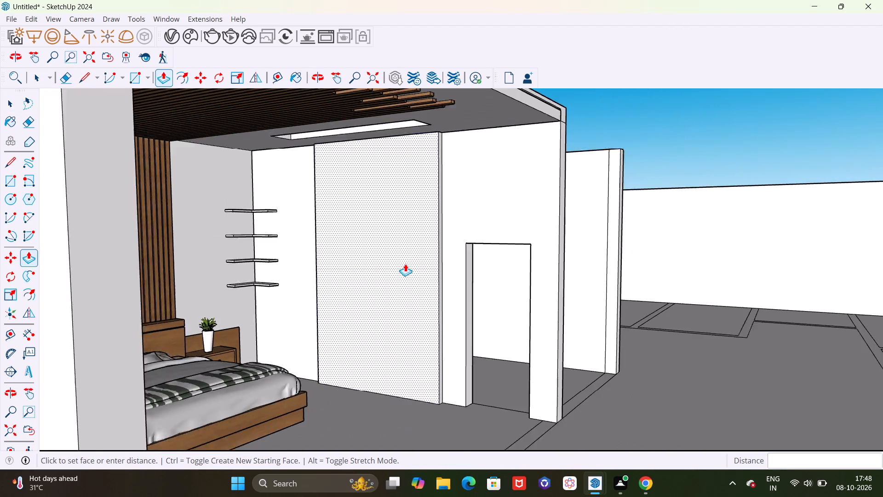
middle_drag(405, 264, 334, 274)
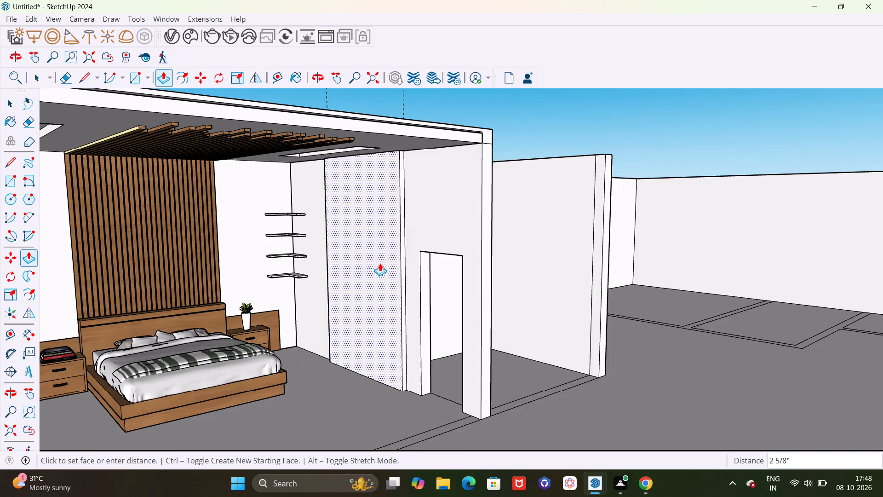
scroll(380, 263, up, 3)
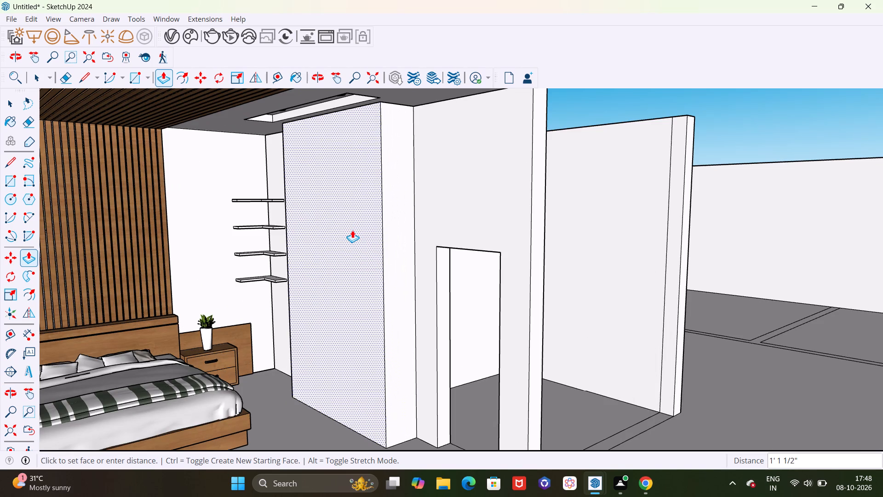
middle_drag(352, 230, 281, 189)
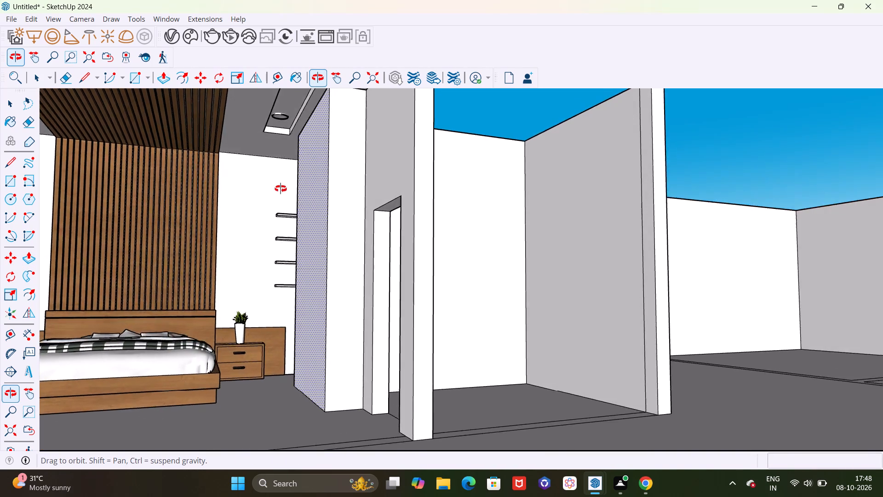
middle_drag(281, 189, 248, 219)
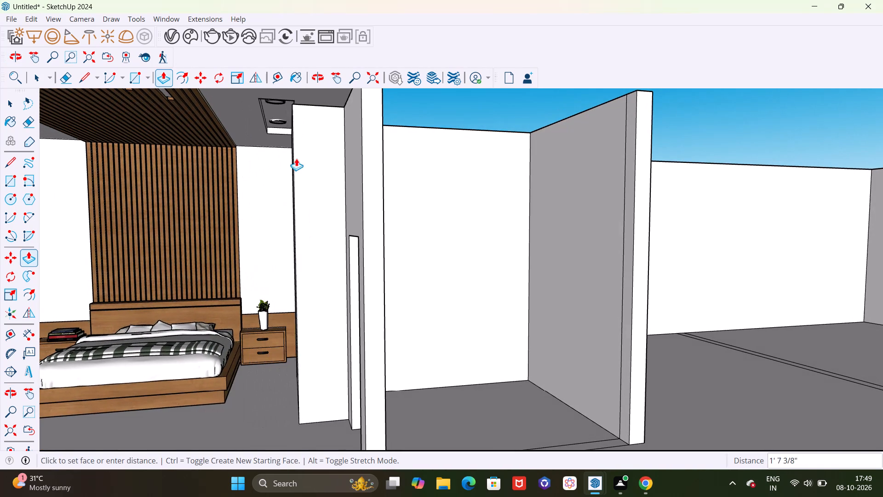
scroll(296, 101, up, 1)
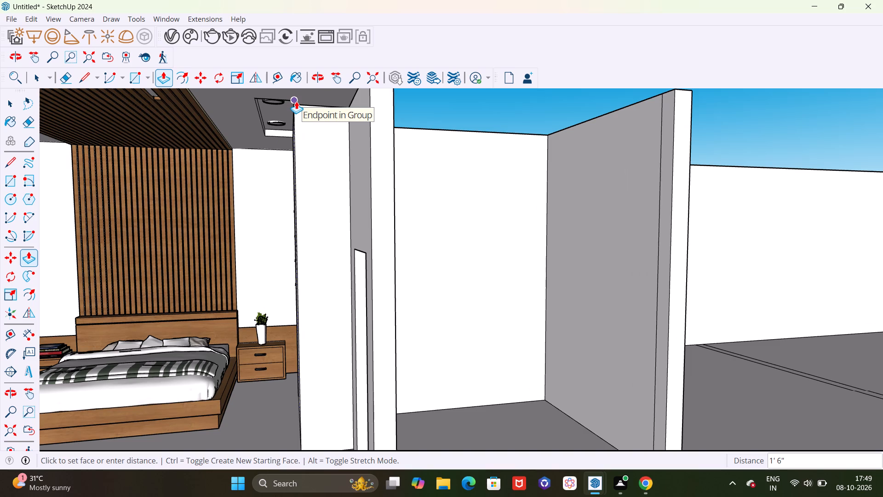
click(296, 101)
Push the front face of the extruded wall block back about 1 5/8", away from the ceiling light recess.
scroll(365, 156, down, 4)
middle_drag(321, 243, 410, 214)
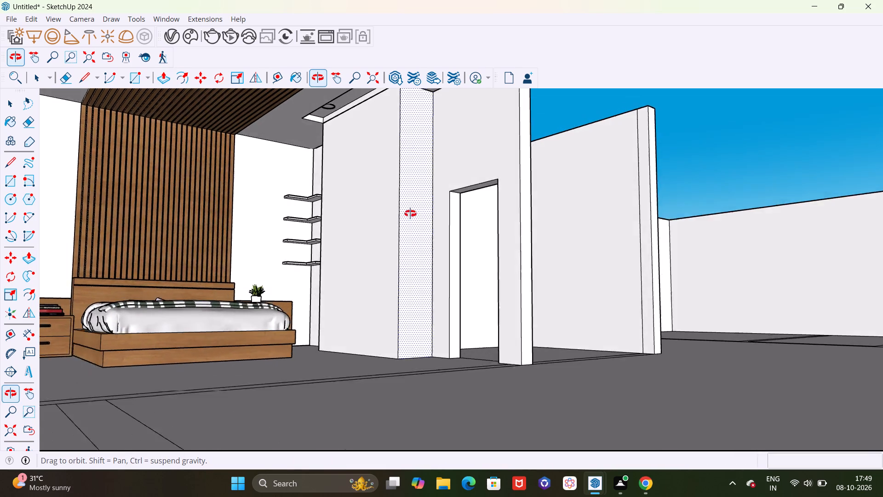
middle_drag(410, 214, 403, 219)
scroll(361, 197, down, 4)
middle_drag(372, 212, 440, 206)
scroll(388, 126, up, 2)
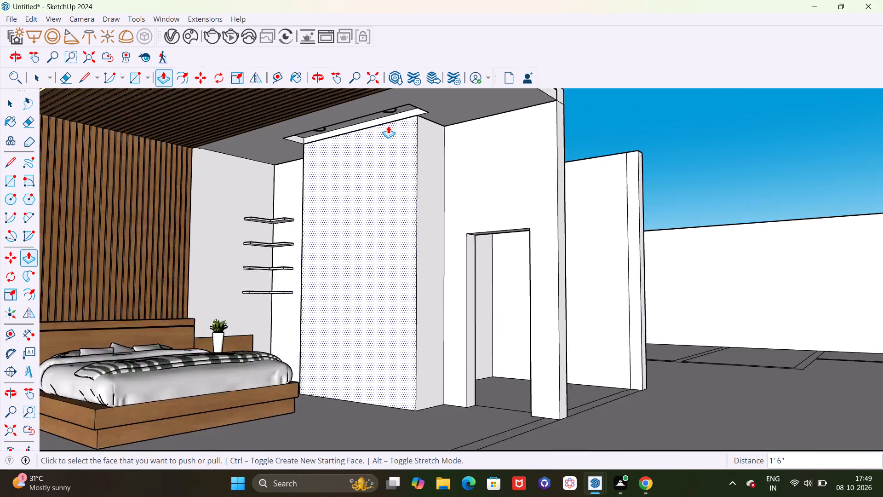
scroll(388, 126, up, 8)
scroll(436, 202, down, 7)
middle_drag(453, 232, 368, 232)
scroll(384, 196, up, 4)
click(372, 180)
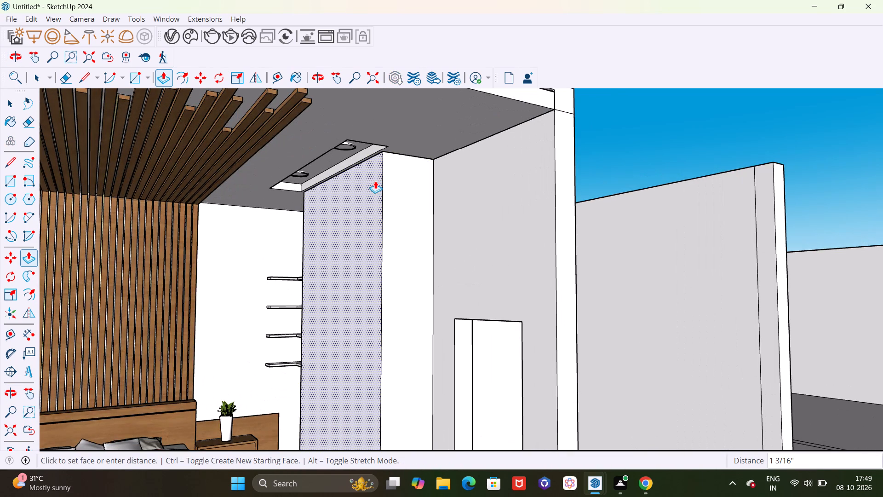
click(377, 182)
Pull the side face of the wall block about 8 1/4" towards the doorway.
scroll(377, 189, down, 2)
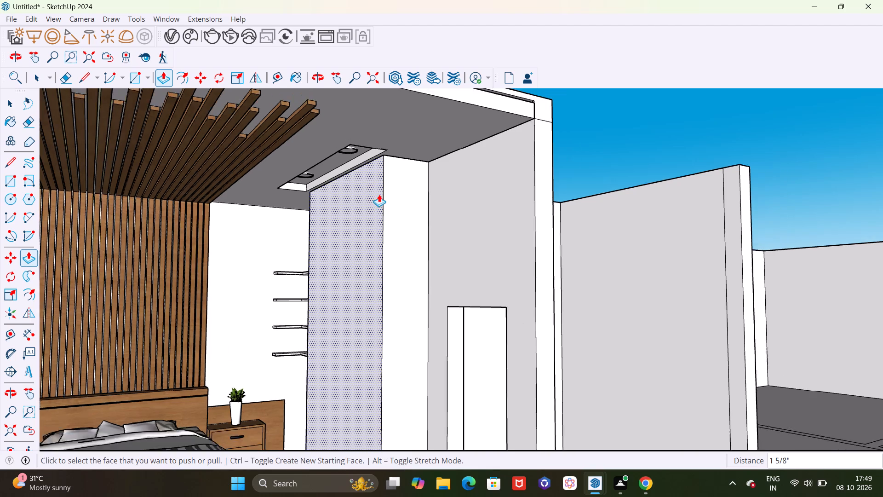
scroll(379, 194, down, 3)
middle_drag(374, 214, 483, 246)
scroll(481, 349, up, 8)
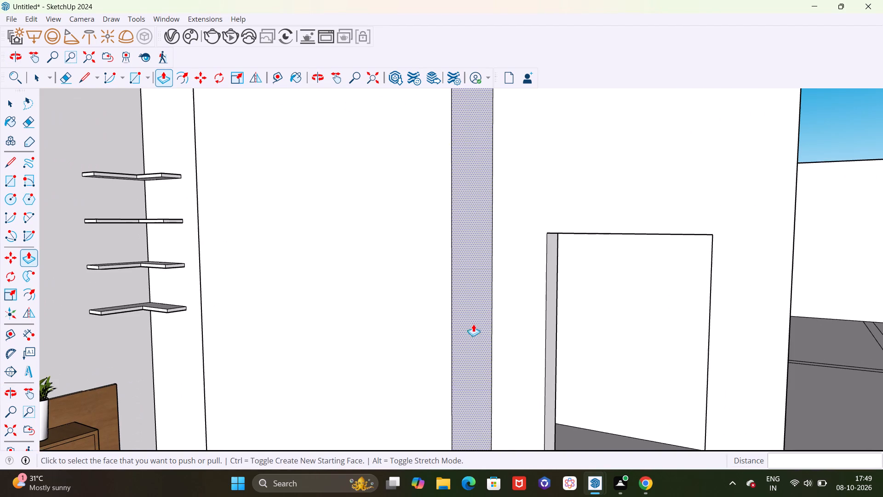
click(473, 320)
click(511, 322)
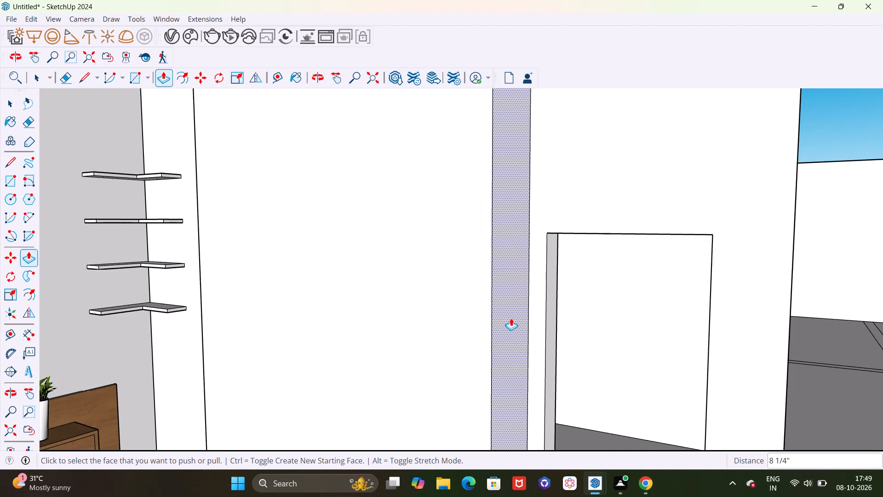
Place a horizontal guide 4" above the bottom edge of the wall block's front face.
scroll(516, 245, down, 11)
middle_drag(515, 345, 482, 341)
scroll(453, 326, up, 2)
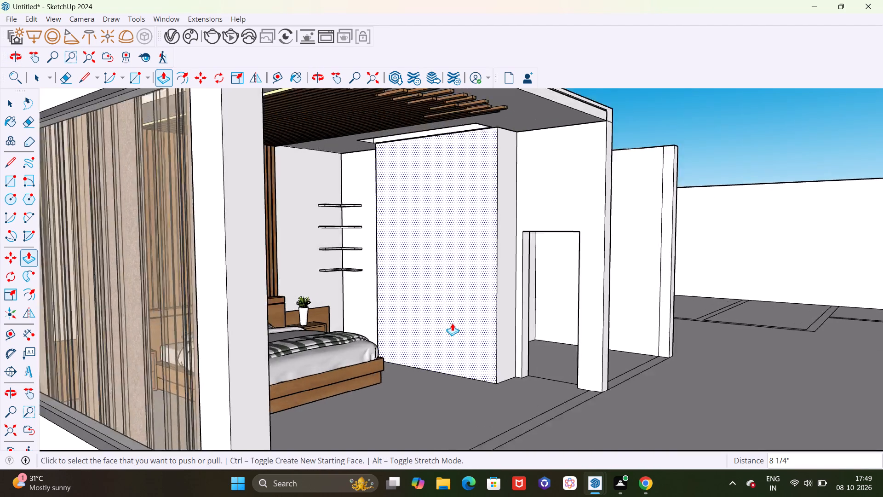
scroll(452, 323, up, 2)
scroll(449, 298, down, 4)
middle_click(444, 308)
scroll(456, 360, up, 8)
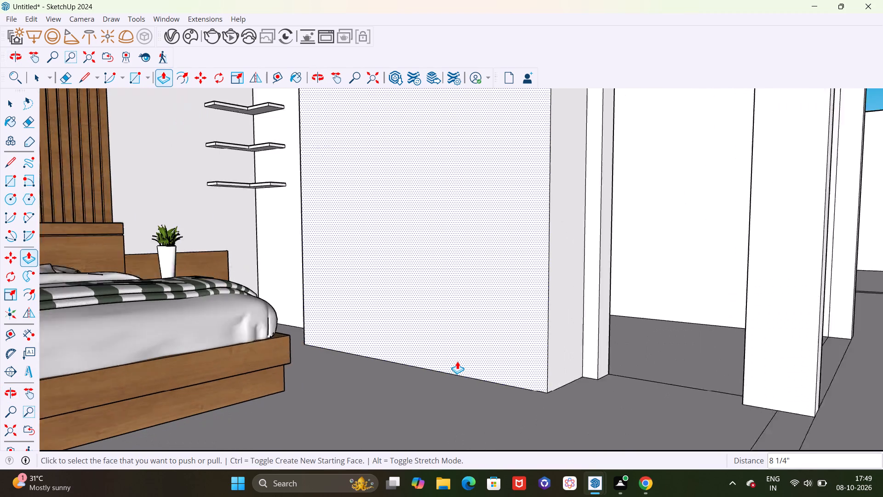
scroll(457, 361, up, 4)
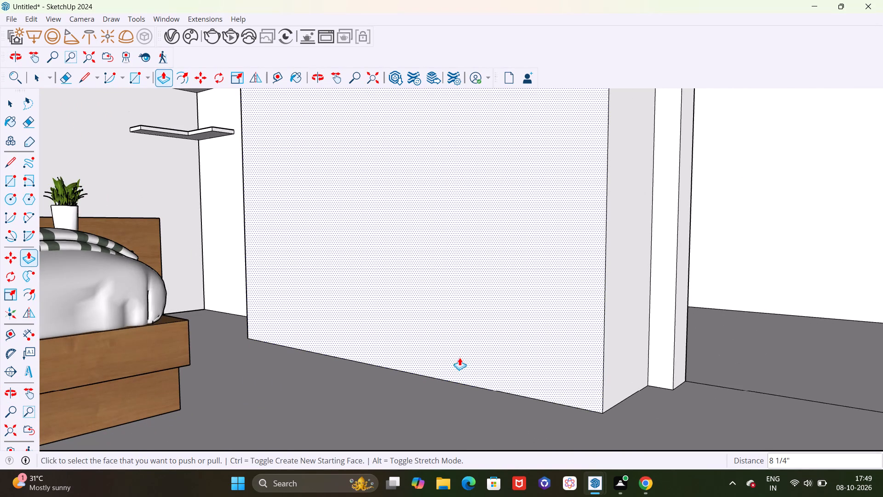
key(t)
click(485, 393)
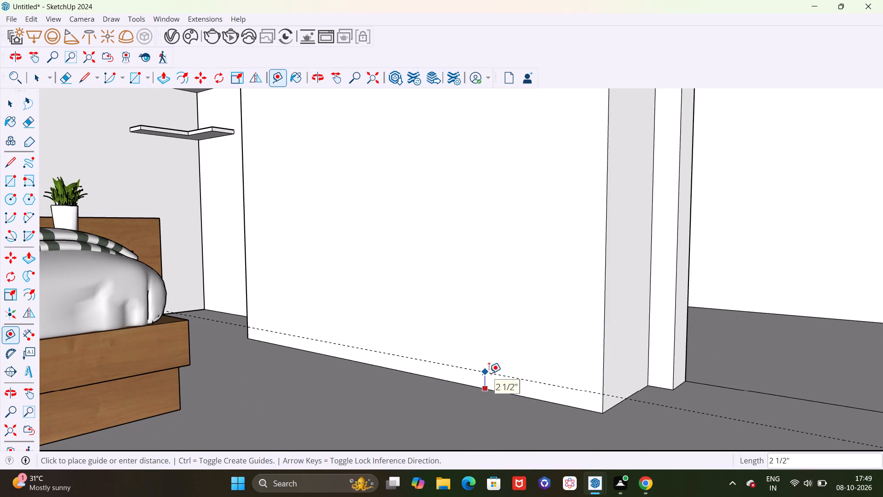
text(4")
key(Return)
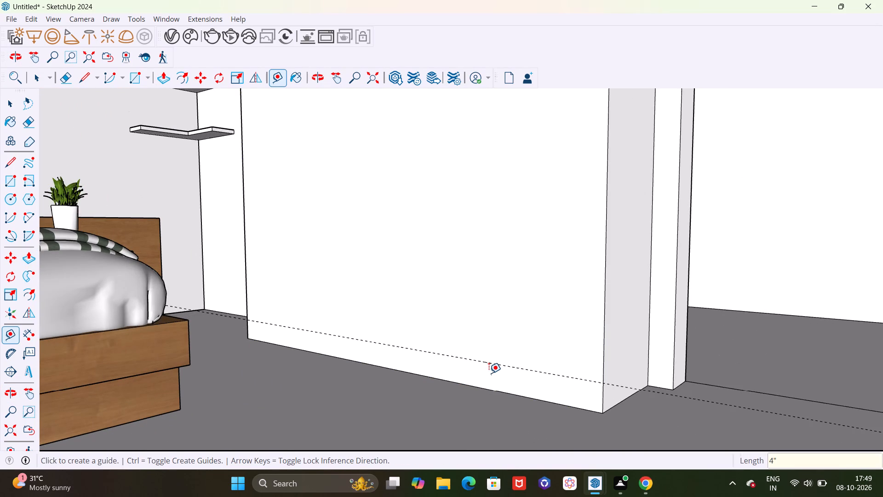
Draw a line along the 4" guide across the full width of the block's front face.
key(l)
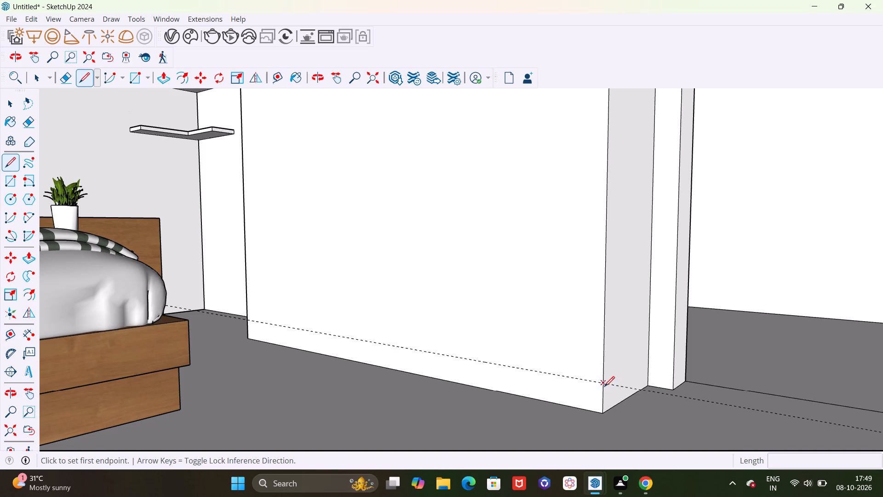
click(604, 385)
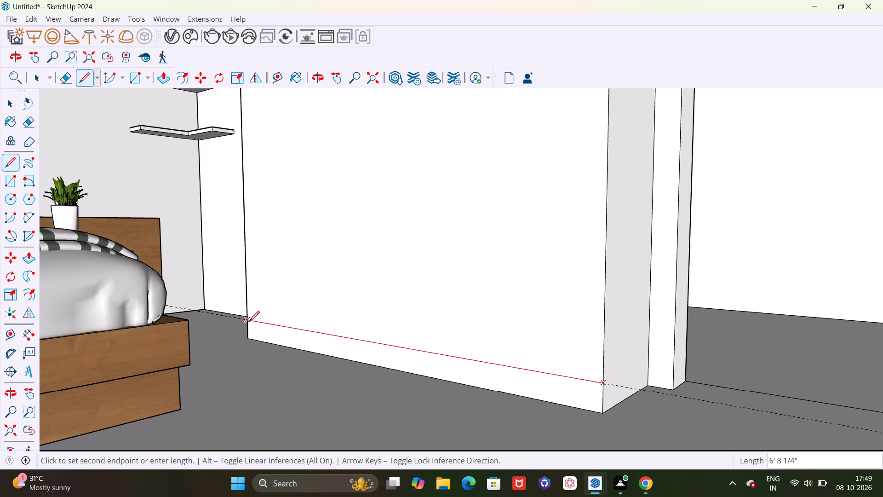
click(249, 321)
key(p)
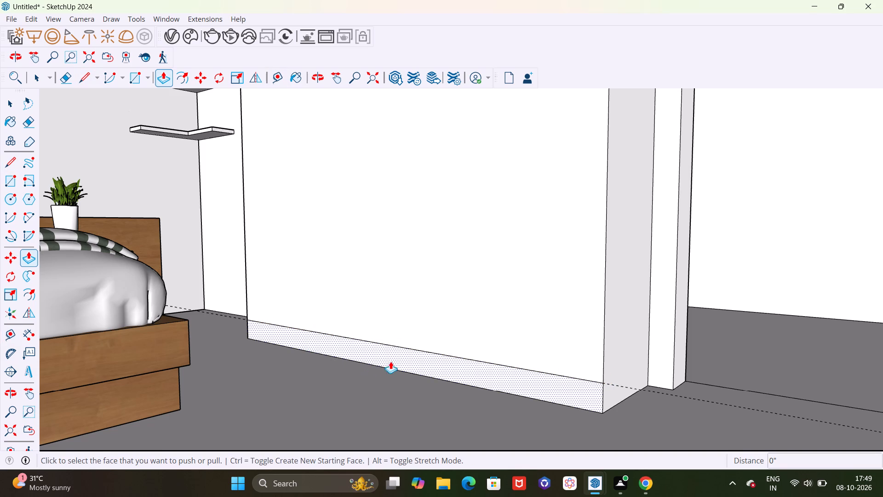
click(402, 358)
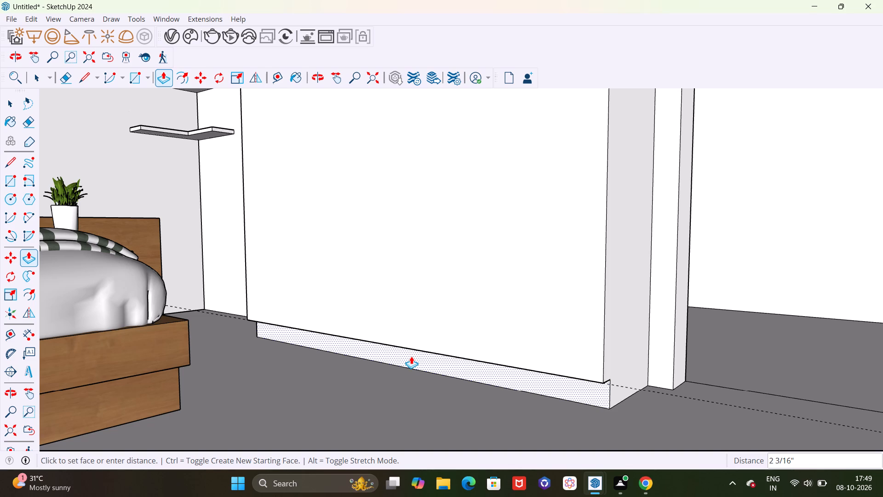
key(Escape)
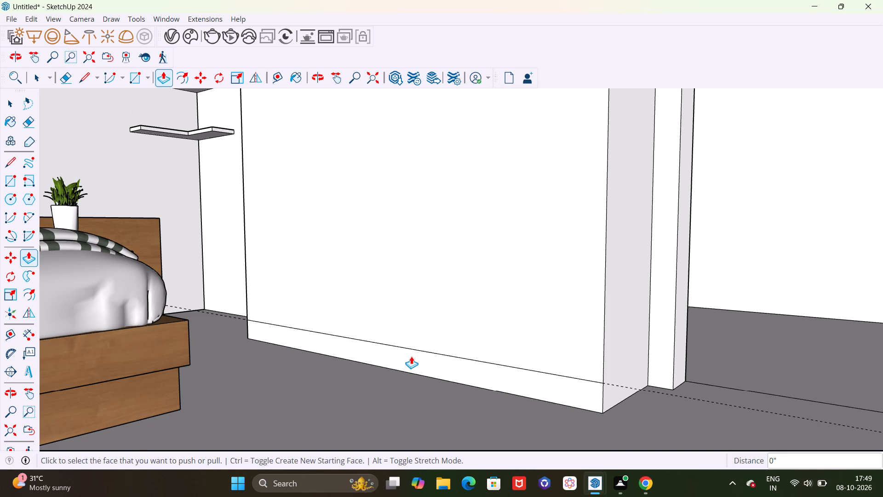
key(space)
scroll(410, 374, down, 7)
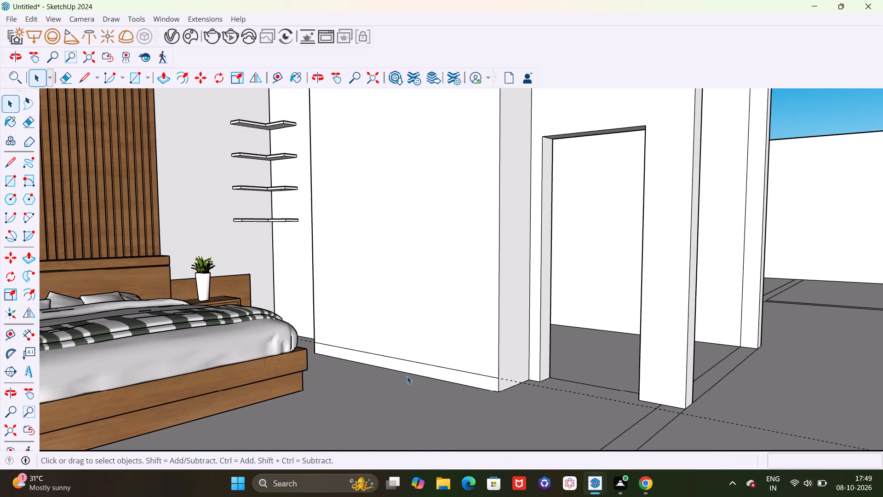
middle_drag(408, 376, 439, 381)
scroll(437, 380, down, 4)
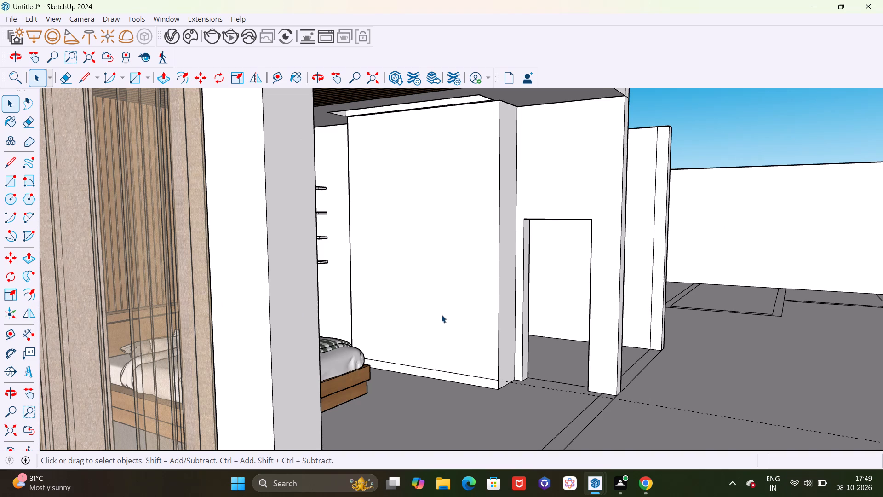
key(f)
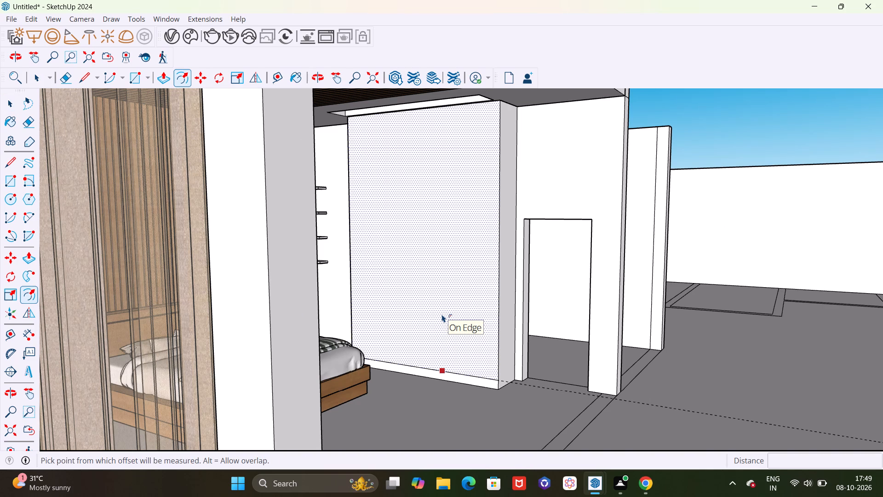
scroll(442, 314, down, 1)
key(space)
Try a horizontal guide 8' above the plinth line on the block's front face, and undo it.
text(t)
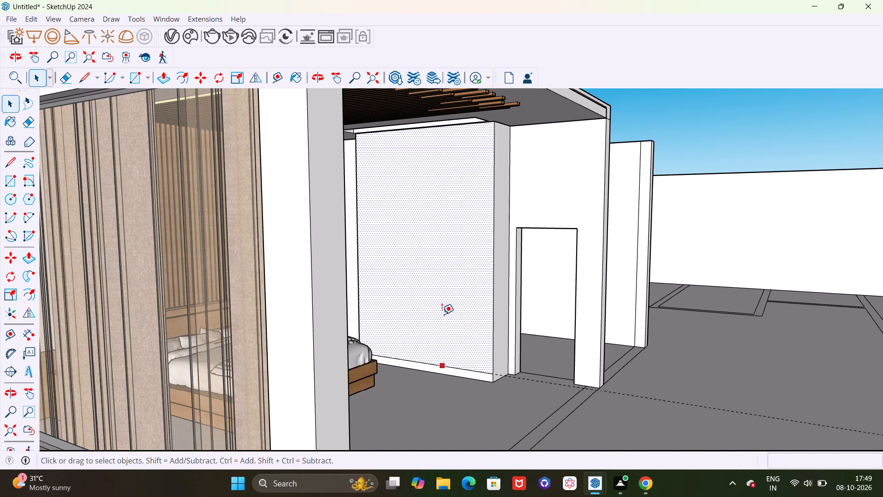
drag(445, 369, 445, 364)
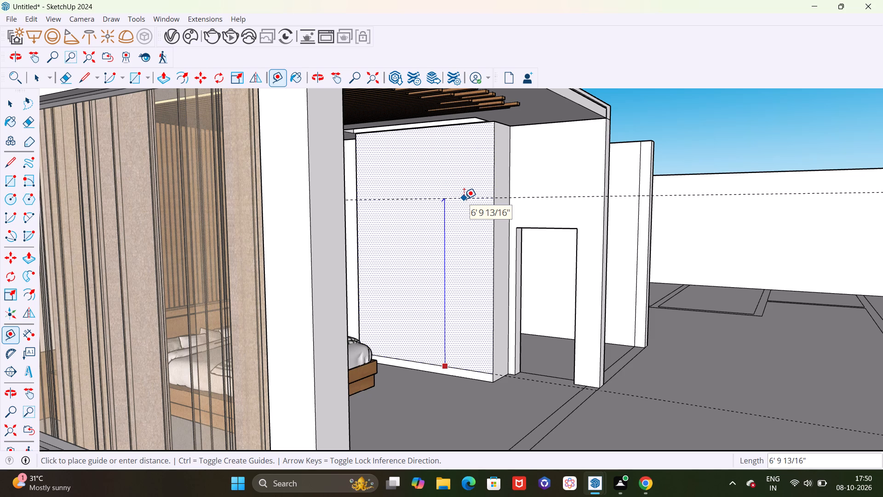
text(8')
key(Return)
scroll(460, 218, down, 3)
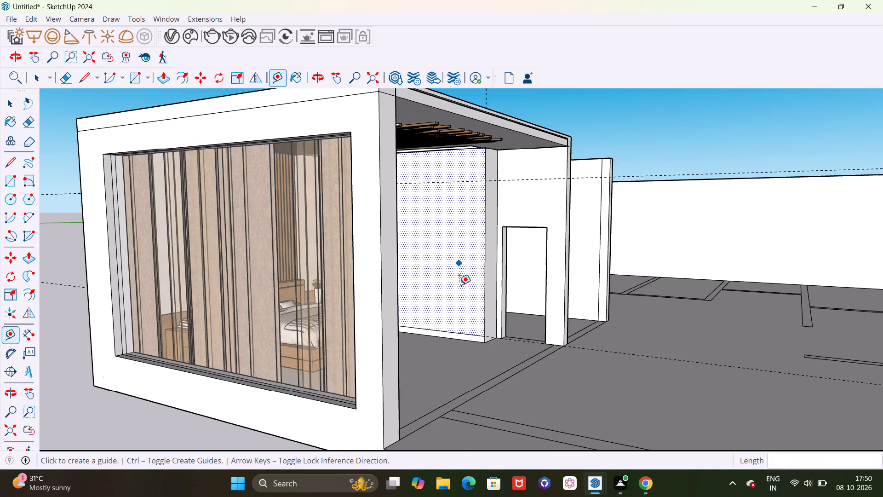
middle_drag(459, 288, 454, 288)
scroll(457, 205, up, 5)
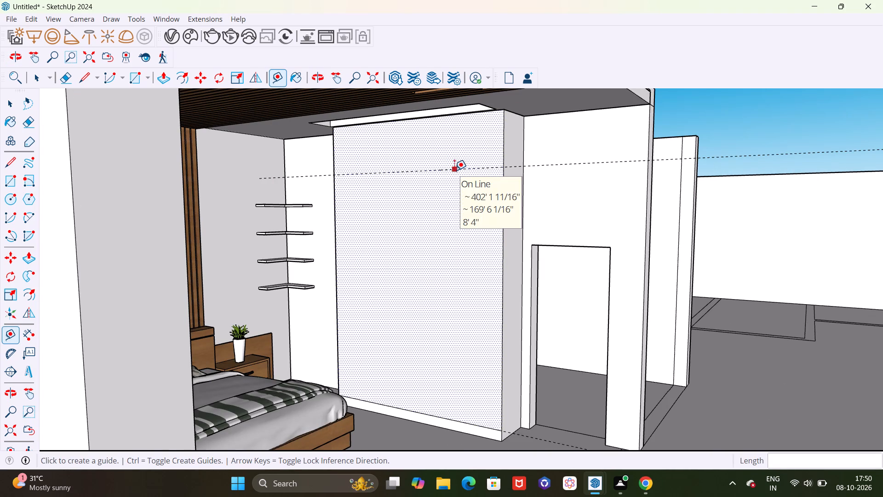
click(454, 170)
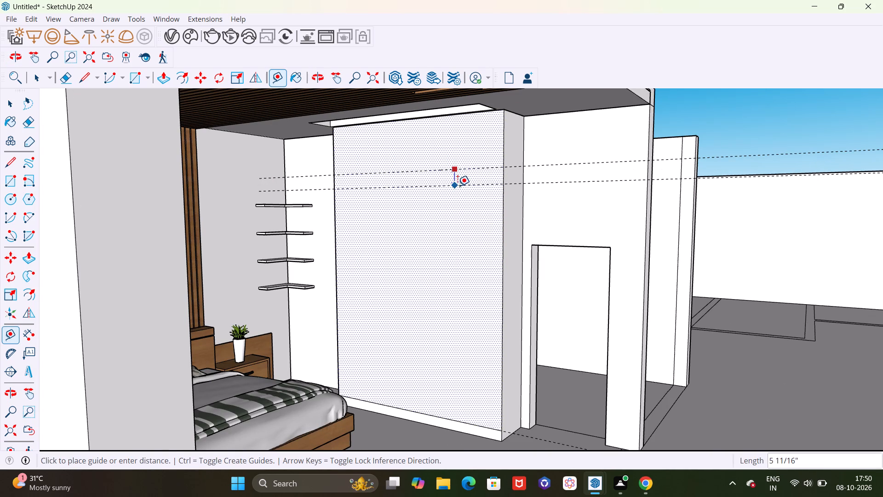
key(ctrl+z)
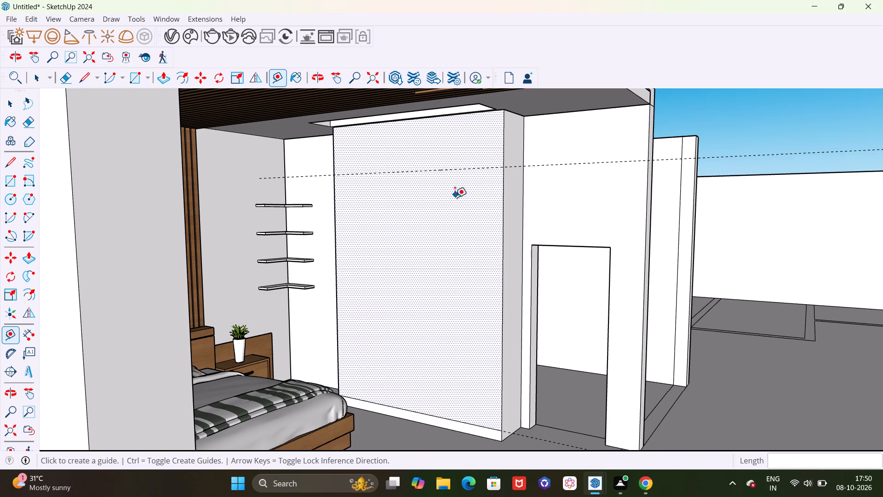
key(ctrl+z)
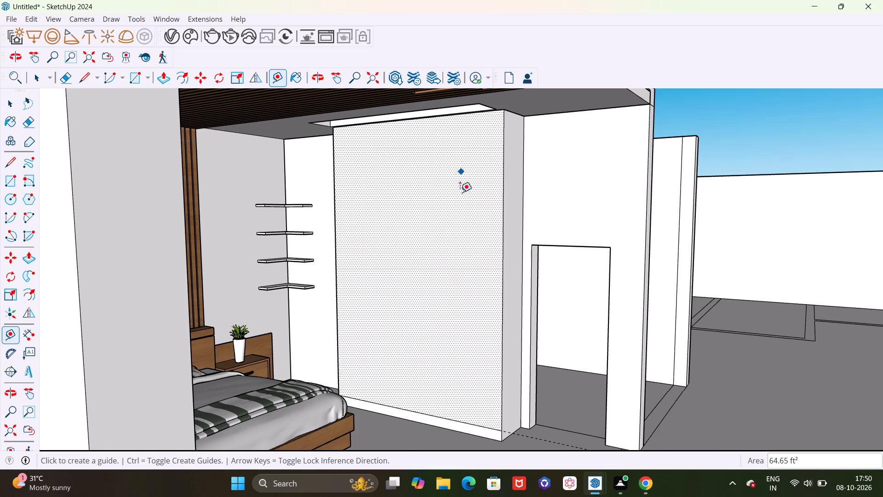
Place a horizontal guide 7' 6" above the plinth line on the block's front face.
click(436, 417)
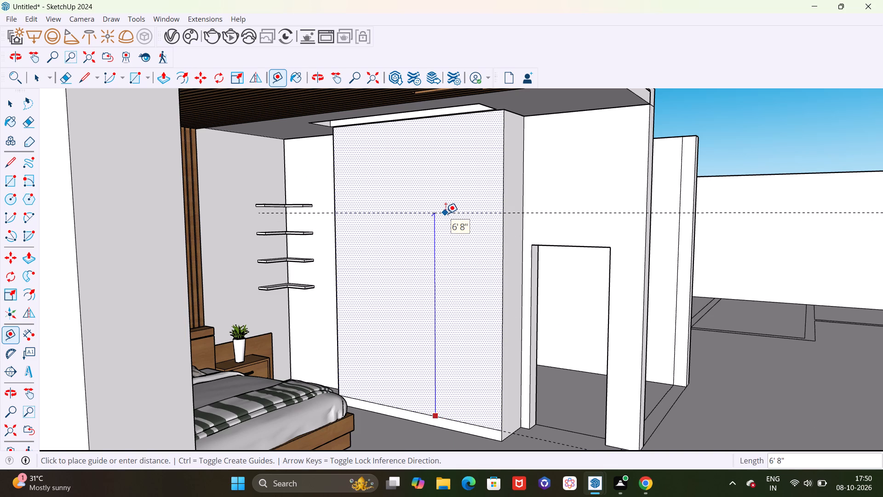
text(7')
text(6")
key(Return)
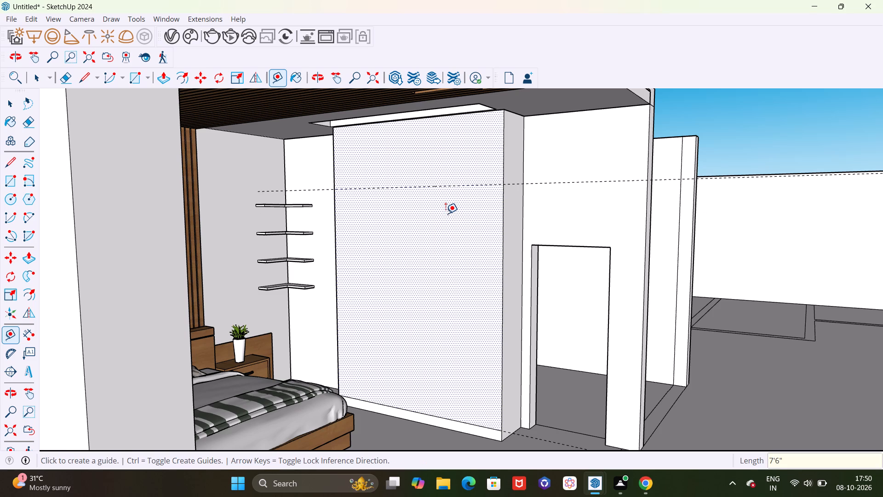
Draw a line along the 7' 6" guide across the full width of the block's front face.
key(l)
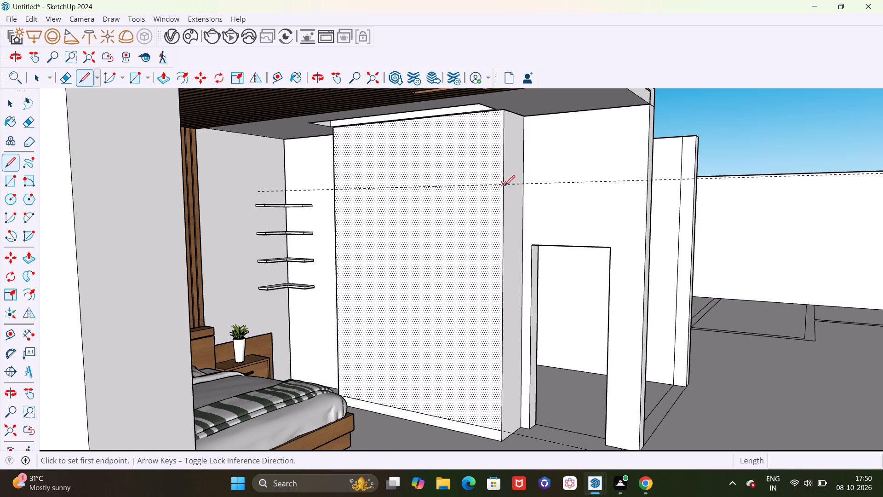
click(505, 186)
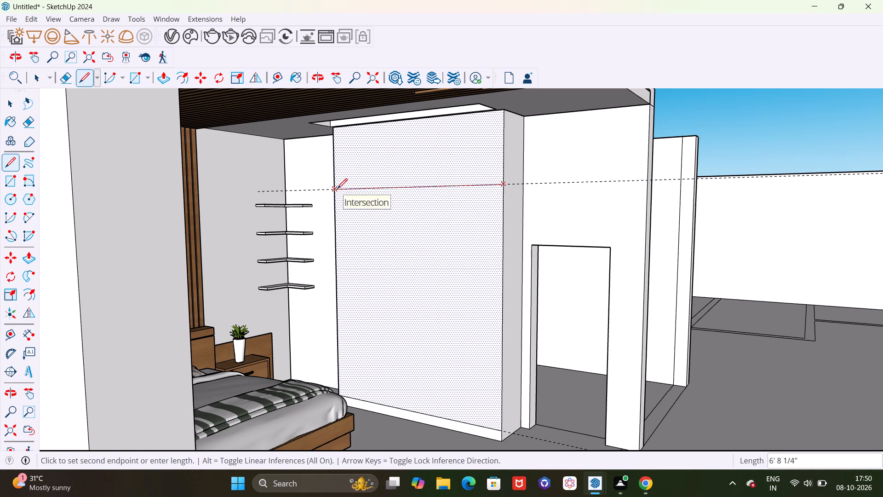
click(335, 189)
key(space)
Offset the outline of the front panel between the plinth line and the upper line 1" inward.
key(f)
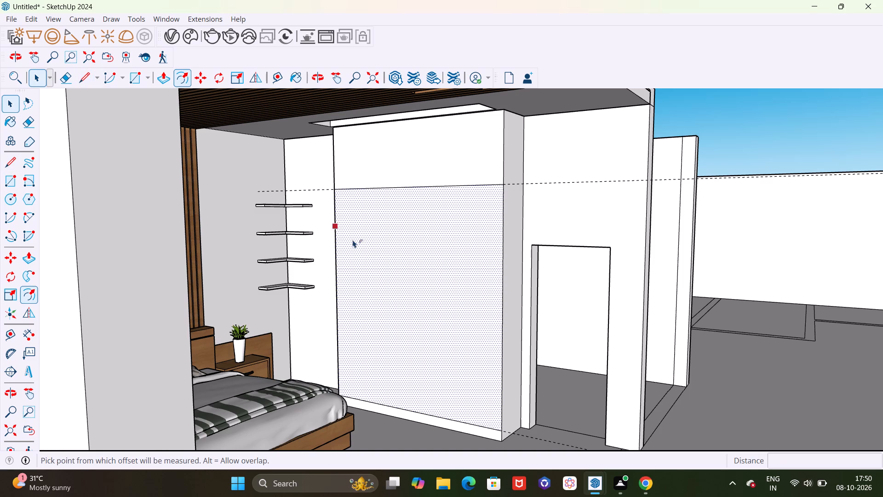
click(357, 244)
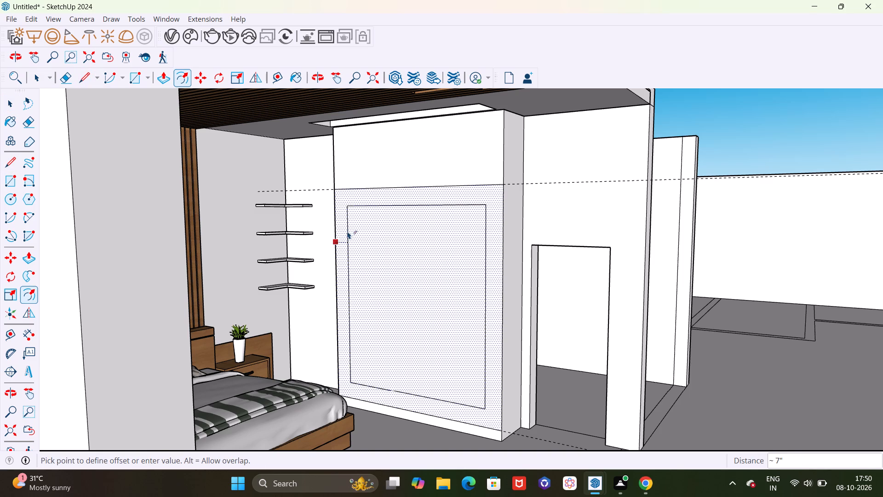
text(1")
key(Return)
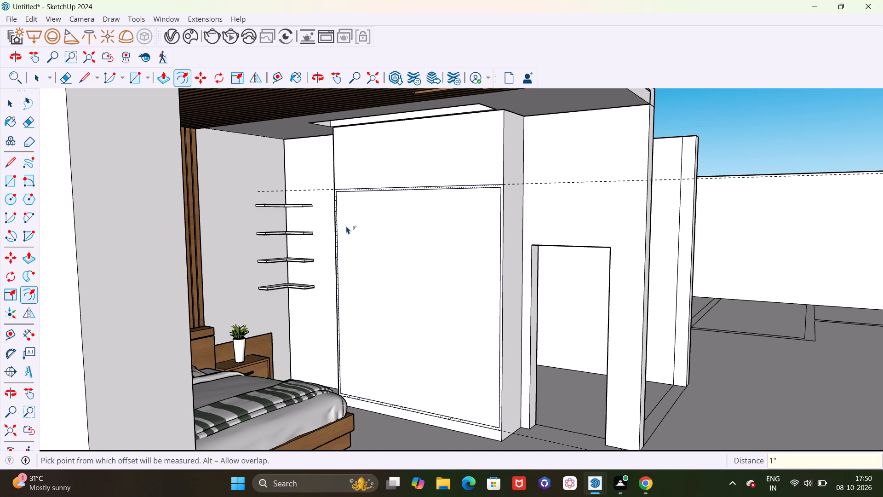
Copy the offset panel's vertical edge nearest the doorway 6' 6 1/4" across to the bottom corner on the shelf side.
scroll(412, 247, down, 3)
middle_drag(419, 288, 441, 293)
scroll(468, 300, up, 7)
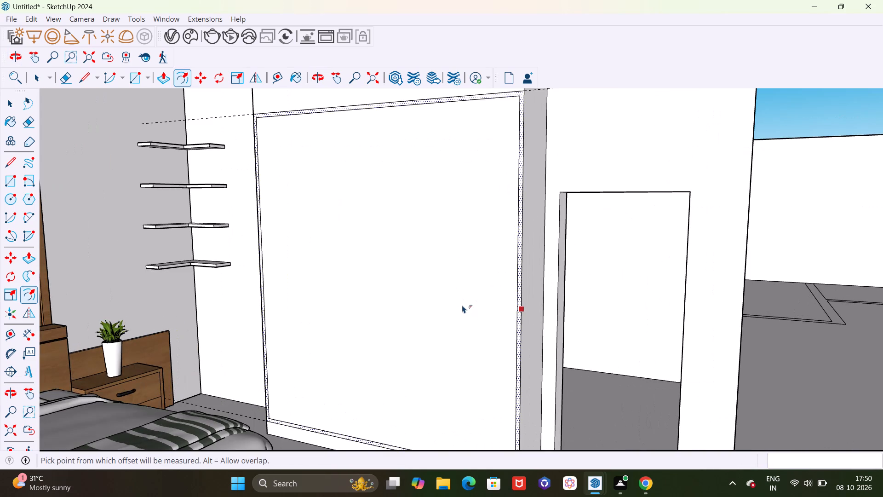
key(space)
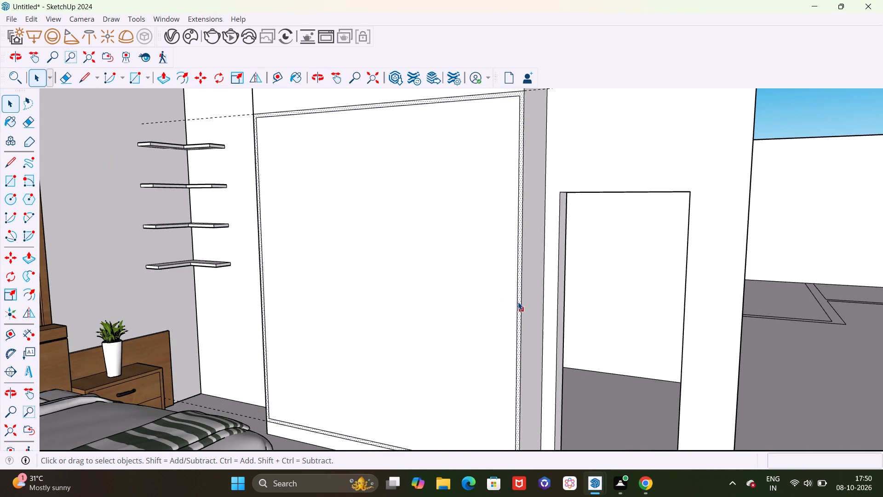
click(518, 302)
scroll(494, 265, down, 3)
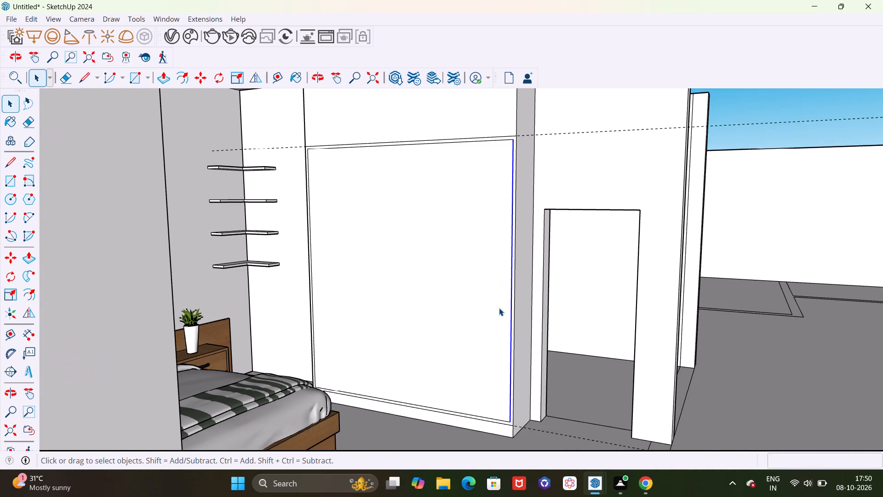
key(m)
scroll(506, 381, up, 3)
scroll(505, 351, down, 4)
scroll(513, 417, up, 4)
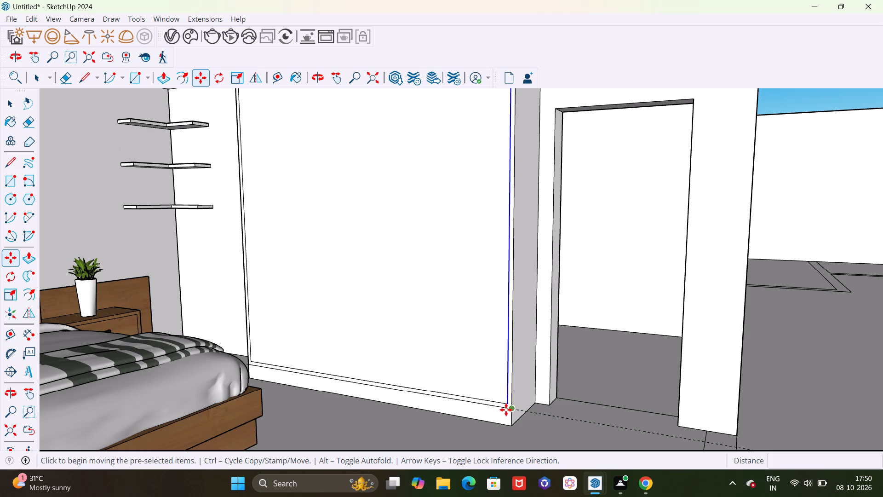
click(507, 404)
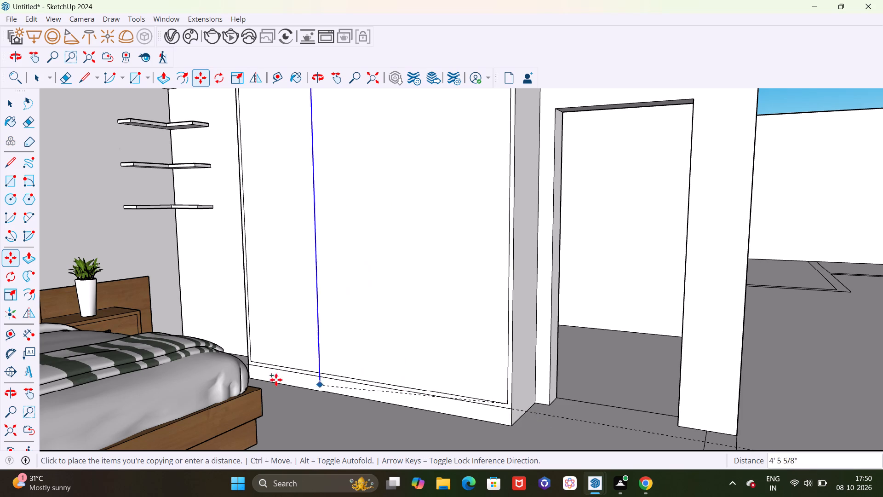
scroll(257, 364, up, 7)
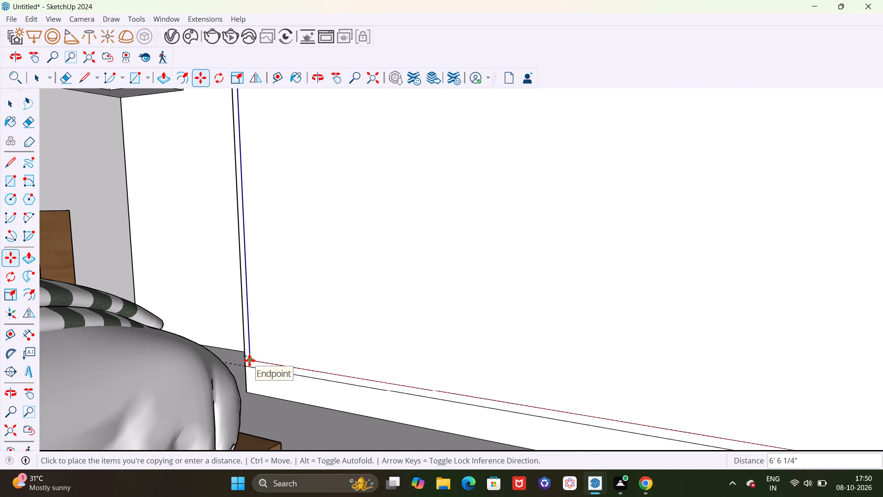
click(249, 360)
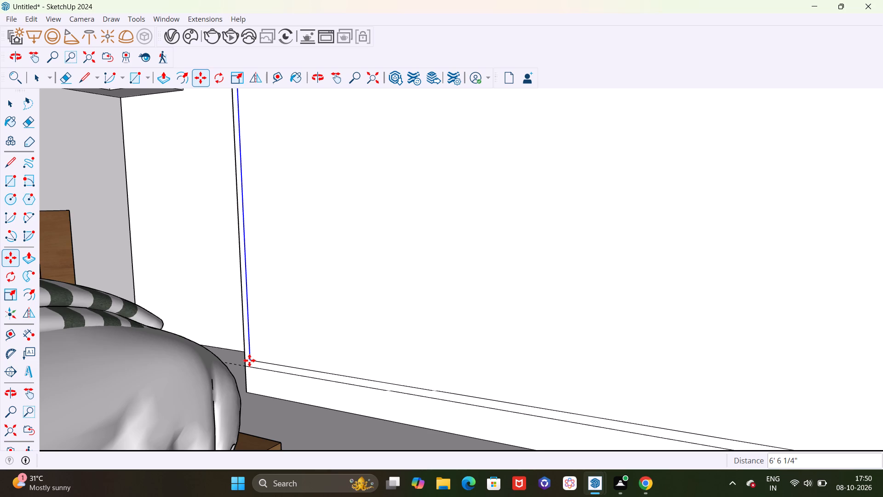
Divide the copied edge's spacing into four equal parts across the lower front panel.
key(slash)
key(4)
key(Return)
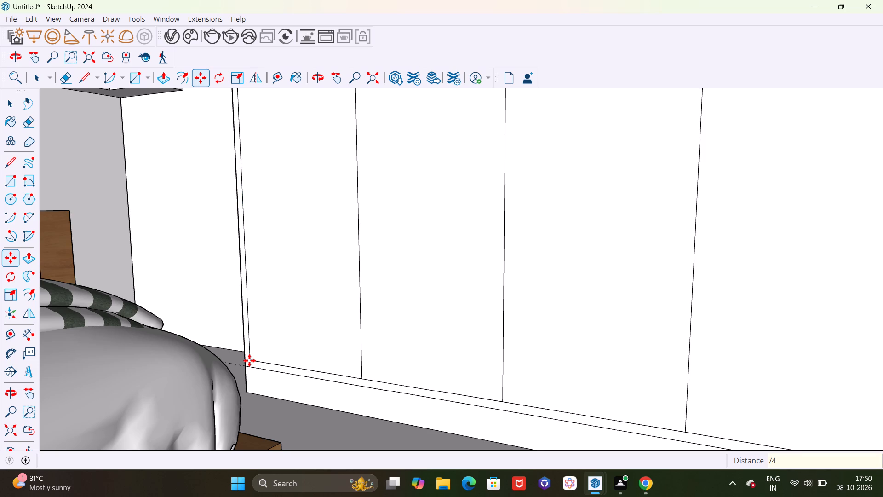
scroll(237, 378, down, 9)
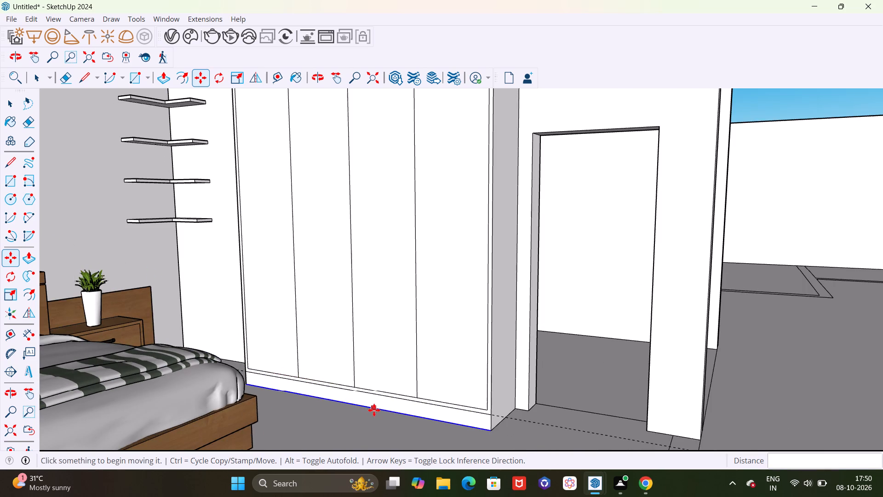
key(space)
Copy the two outer door divider lines 0.3" towards the doorway, leaving the middle divider out.
scroll(374, 410, down, 5)
middle_drag(359, 397, 372, 401)
scroll(320, 323, up, 9)
click(332, 329)
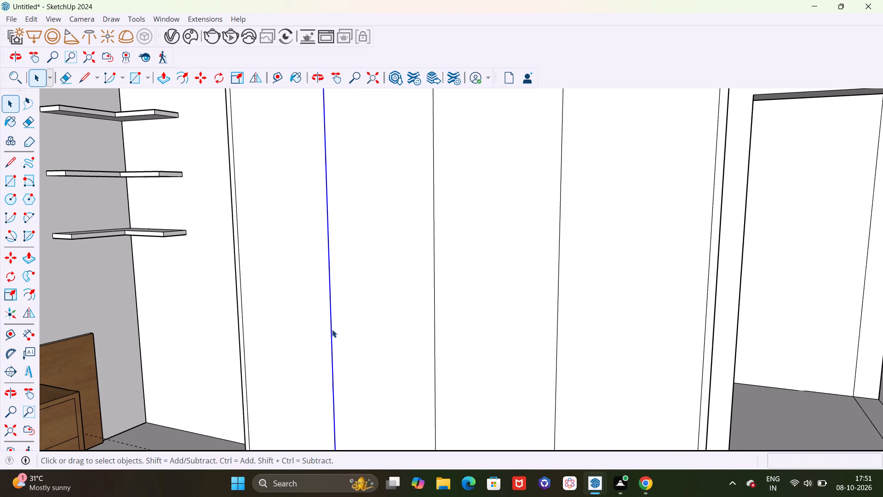
shift+click(558, 328)
scroll(512, 255, down, 8)
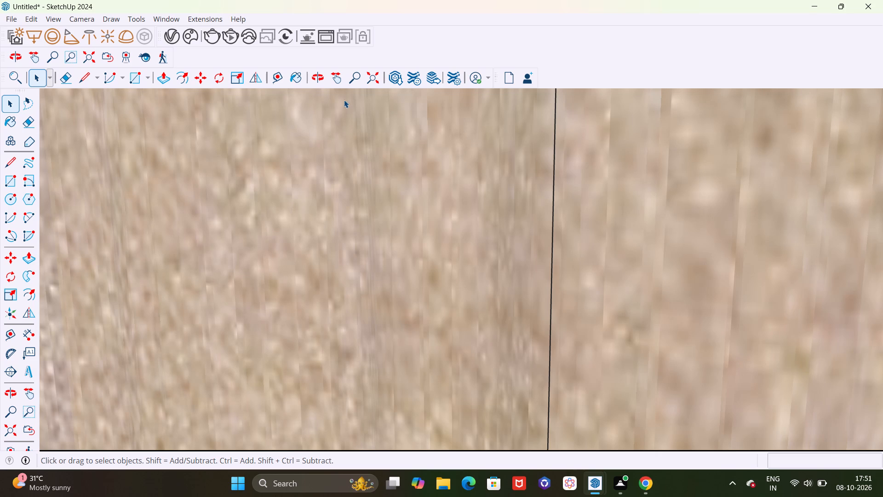
click(370, 85)
scroll(329, 288, up, 4)
scroll(337, 237, up, 9)
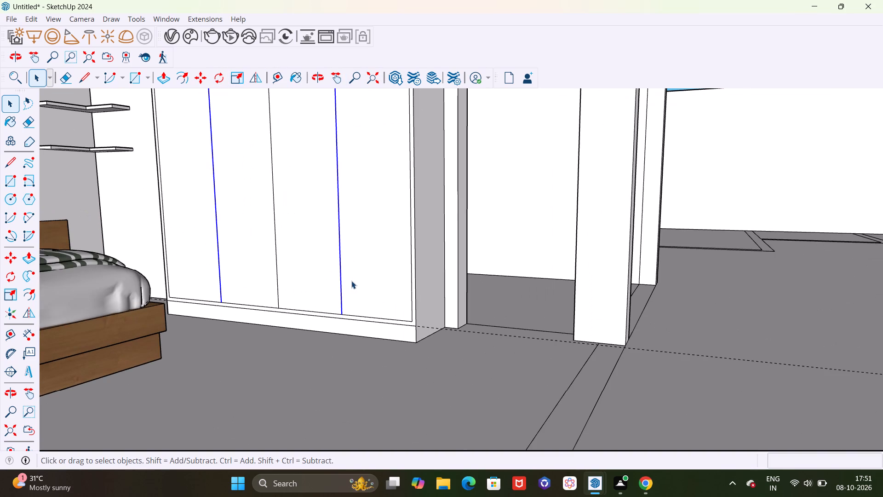
key(m)
scroll(344, 312, up, 3)
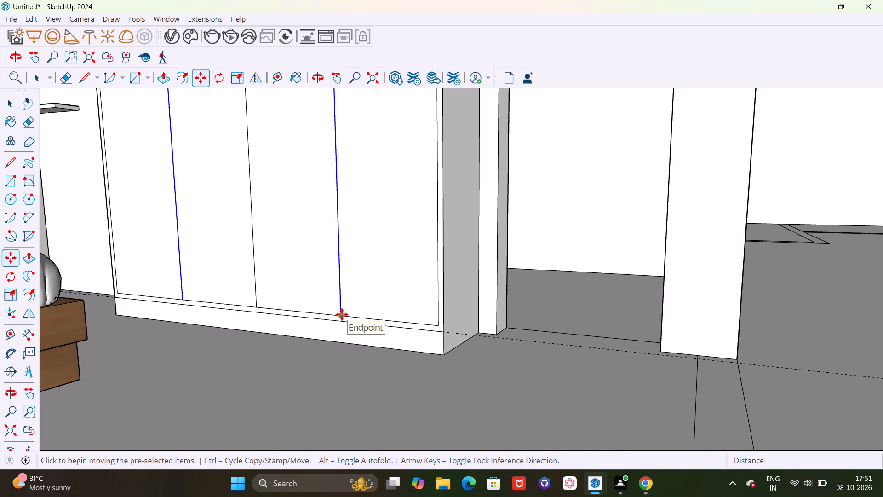
click(342, 317)
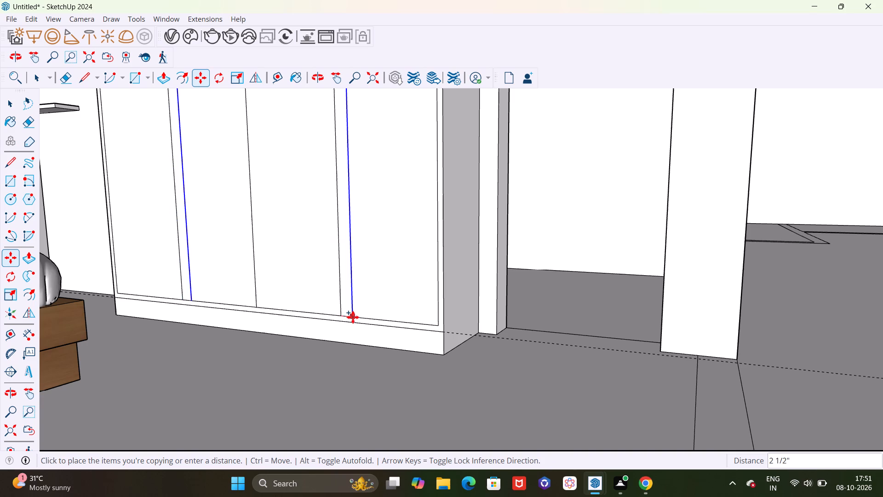
key(period)
text(3")
key(Return)
key(space)
Push the narrow strip at the divider nearest the doorway 0.3" into the block.
scroll(340, 288, up, 2)
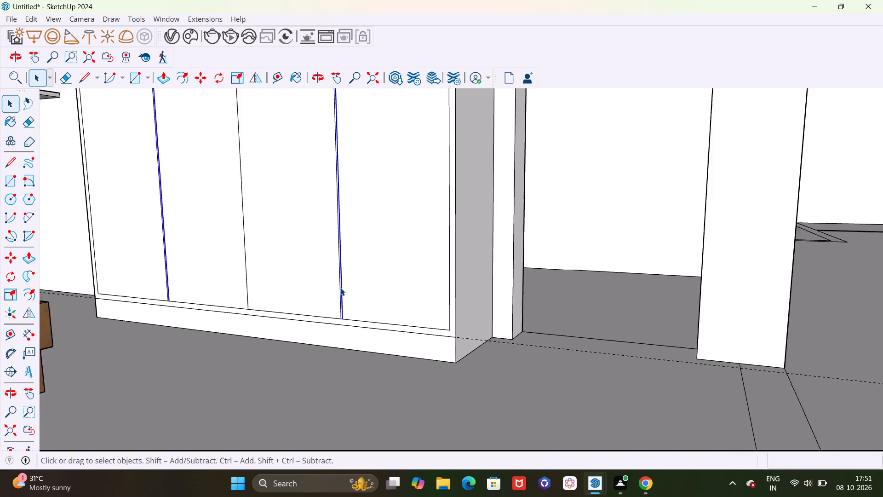
scroll(340, 288, up, 20)
scroll(340, 288, up, 4)
key(p)
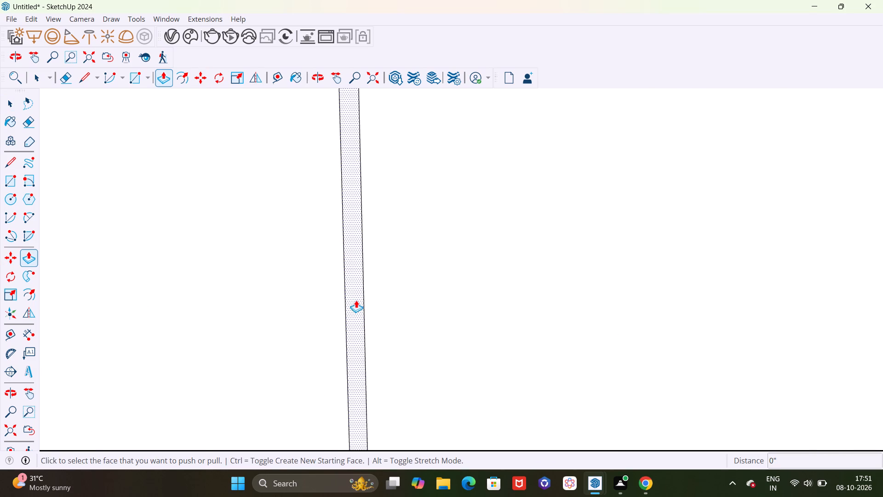
click(356, 300)
text(.3")
key(Return)
Push the narrow strip at the divider nearest the corner shelves into the block by the same 0.3".
scroll(360, 294, down, 6)
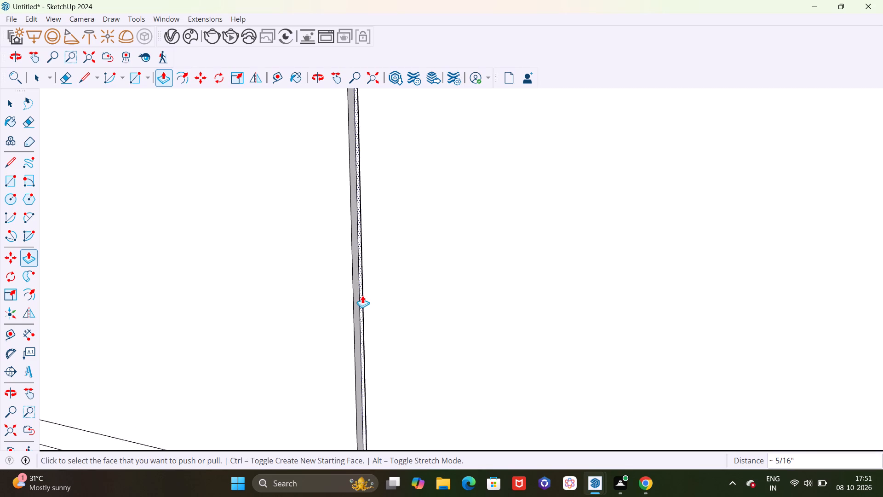
scroll(362, 295, down, 13)
scroll(114, 285, up, 3)
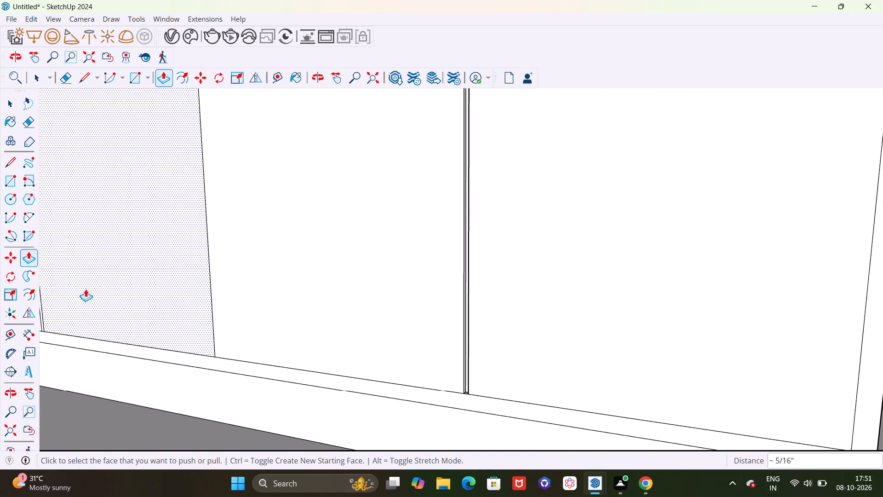
scroll(249, 308, down, 7)
scroll(155, 280, up, 19)
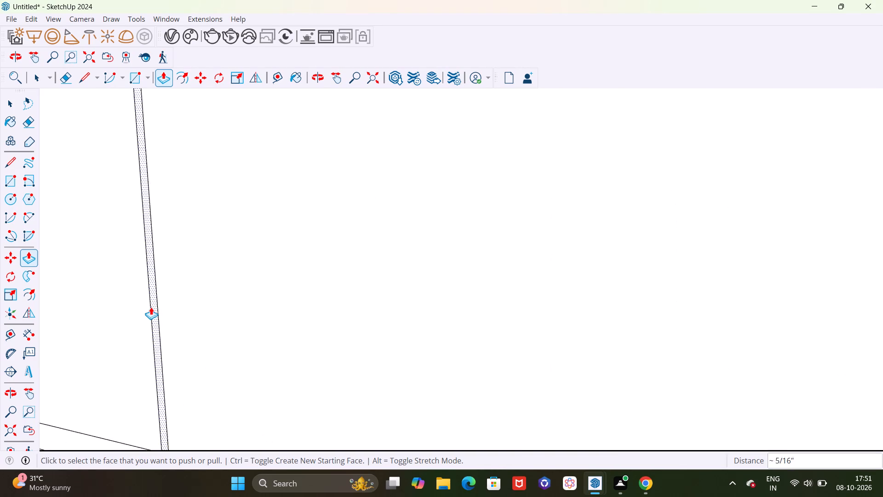
scroll(151, 307, up, 2)
double_click(155, 304)
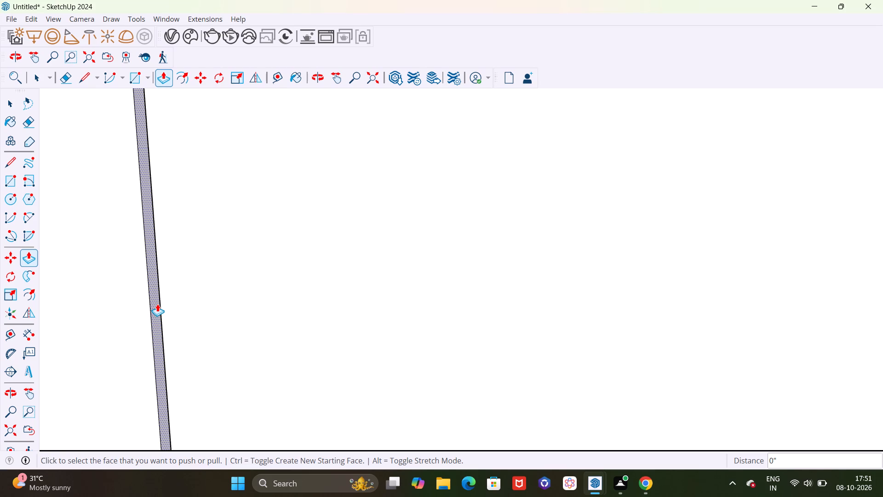
scroll(158, 304, down, 8)
key(space)
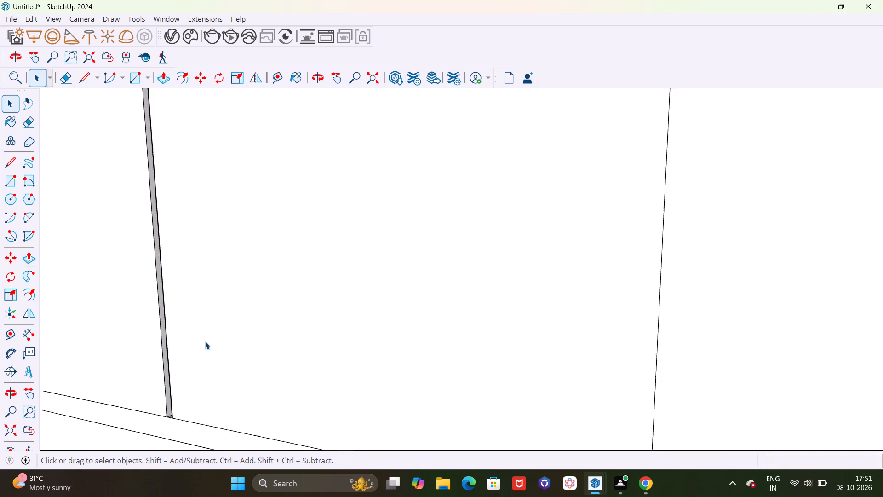
Offset the outline of the upper front section 1" inward.
scroll(206, 341, down, 20)
scroll(206, 341, down, 3)
scroll(286, 366, down, 6)
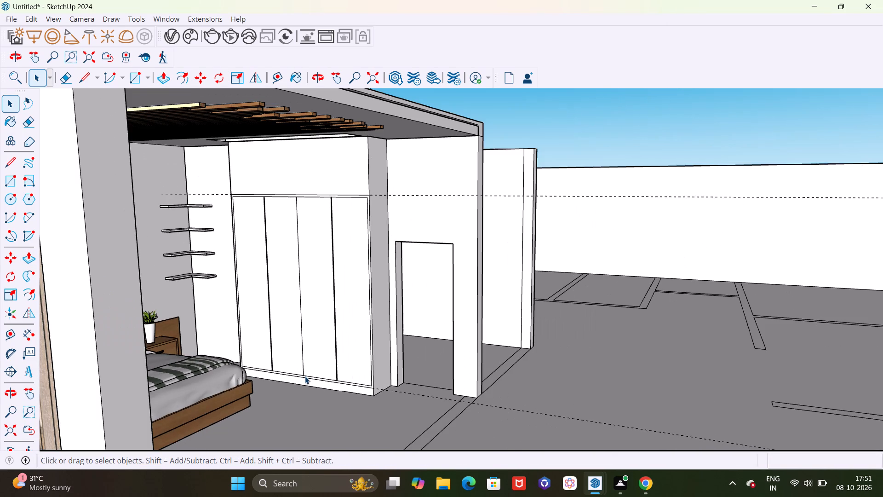
middle_drag(300, 368, 321, 369)
scroll(303, 112, up, 12)
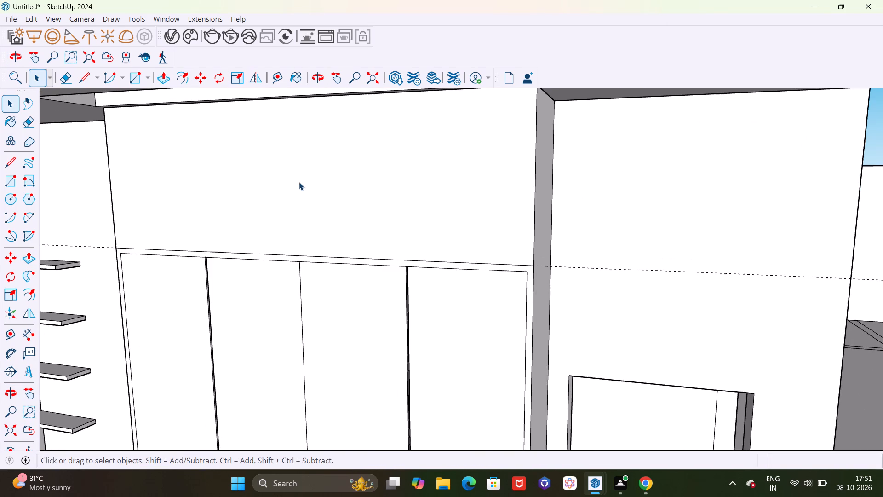
key(f)
click(293, 171)
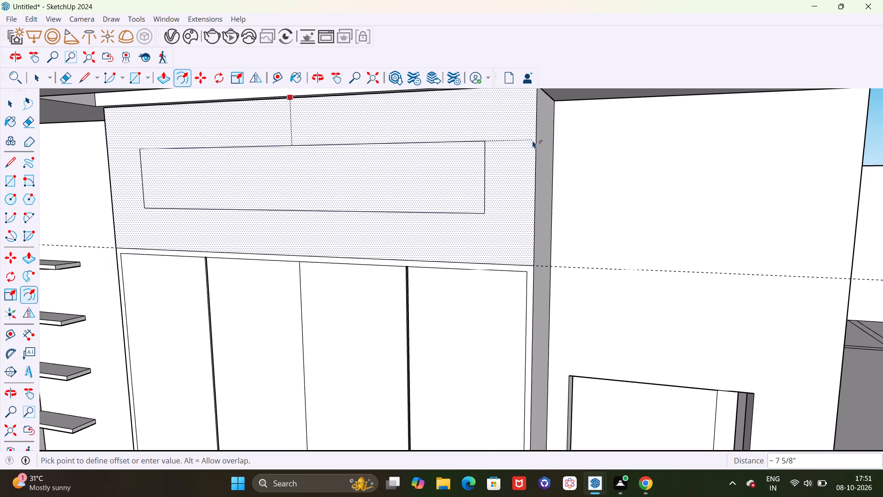
text(1")
key(Return)
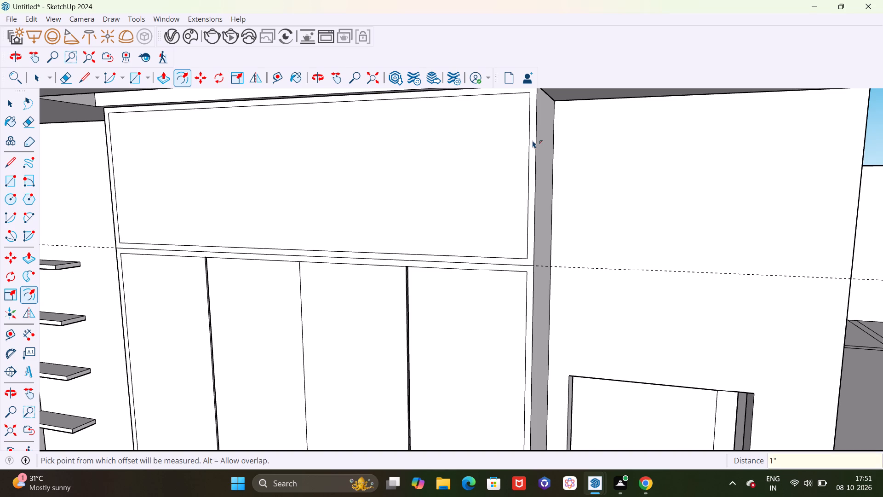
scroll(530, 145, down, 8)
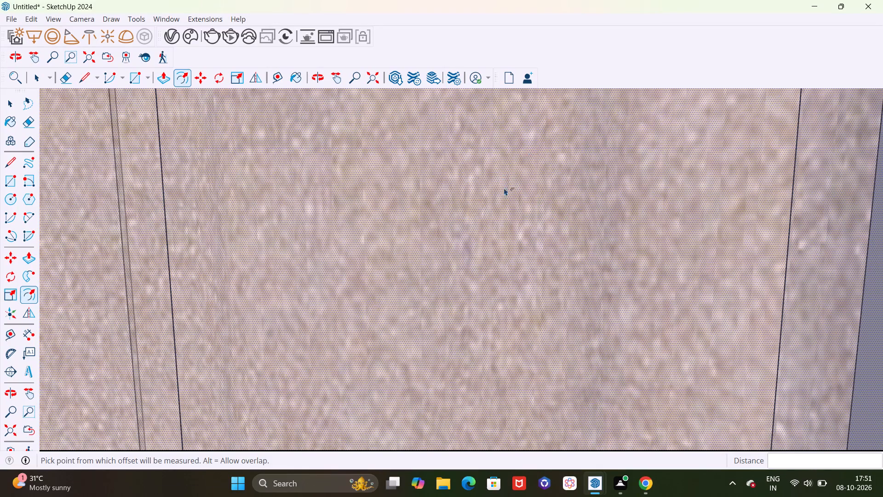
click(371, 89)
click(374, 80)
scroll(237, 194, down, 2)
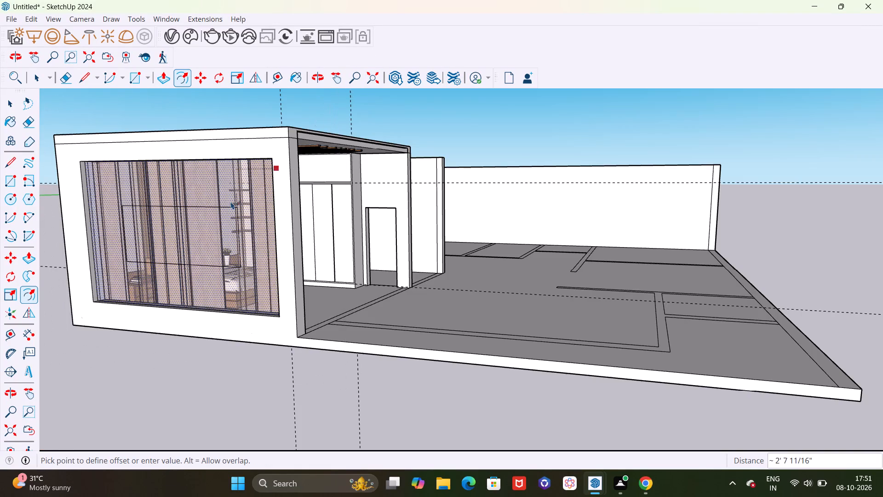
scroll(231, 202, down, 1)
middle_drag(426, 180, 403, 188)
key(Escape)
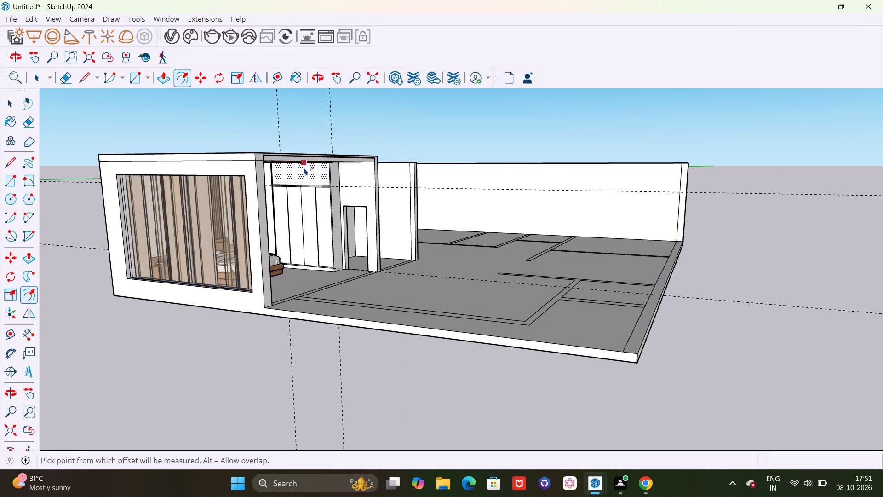
Copy the upper offset panel's vertical edge nearest the doorway about 6' 7 1/4" across to the bottom corner on the shelf side.
scroll(304, 167, up, 17)
middle_drag(312, 194, 324, 199)
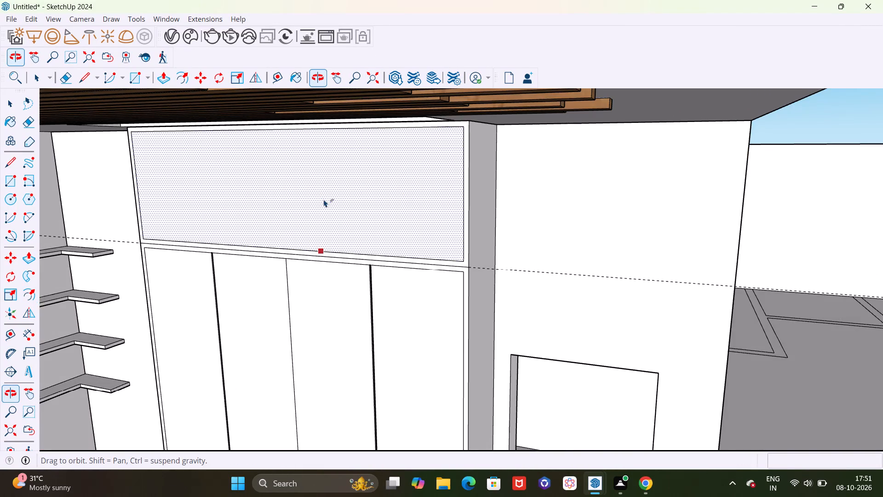
scroll(321, 185, up, 4)
scroll(314, 214, down, 4)
key(space)
scroll(320, 254, down, 4)
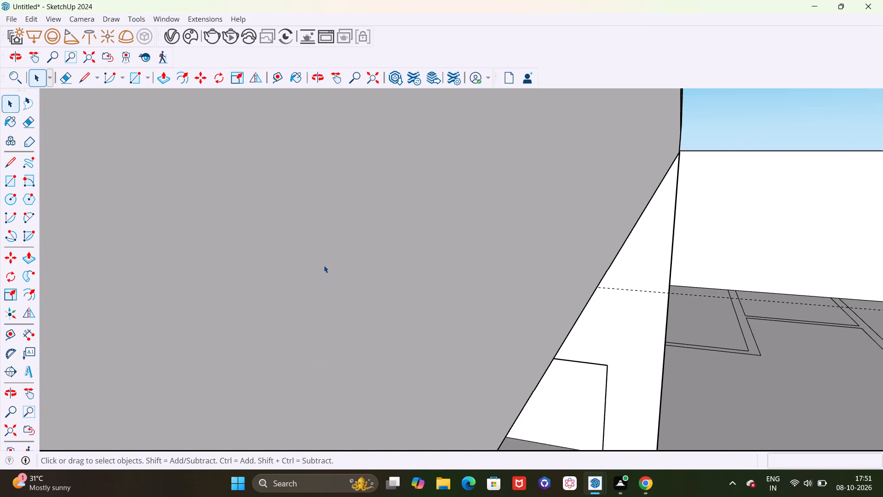
middle_drag(339, 277, 250, 139)
scroll(249, 169, down, 5)
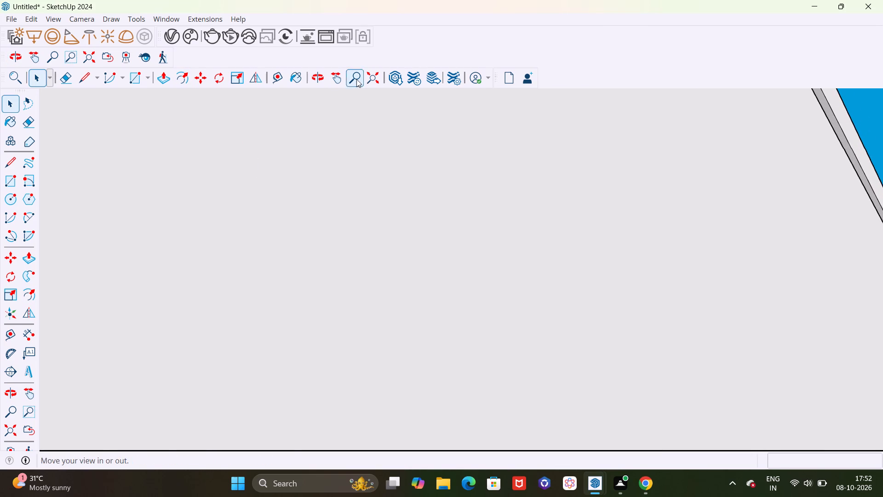
click(378, 79)
scroll(337, 157, down, 2)
middle_drag(329, 185, 350, 302)
scroll(314, 240, up, 3)
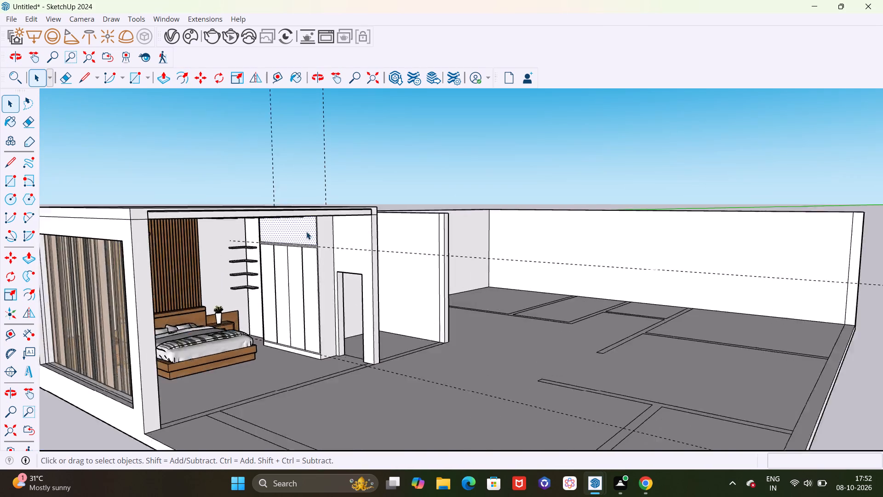
scroll(306, 231, up, 10)
middle_drag(286, 245, 305, 235)
scroll(296, 178, up, 4)
middle_drag(292, 170, 316, 173)
scroll(318, 176, down, 3)
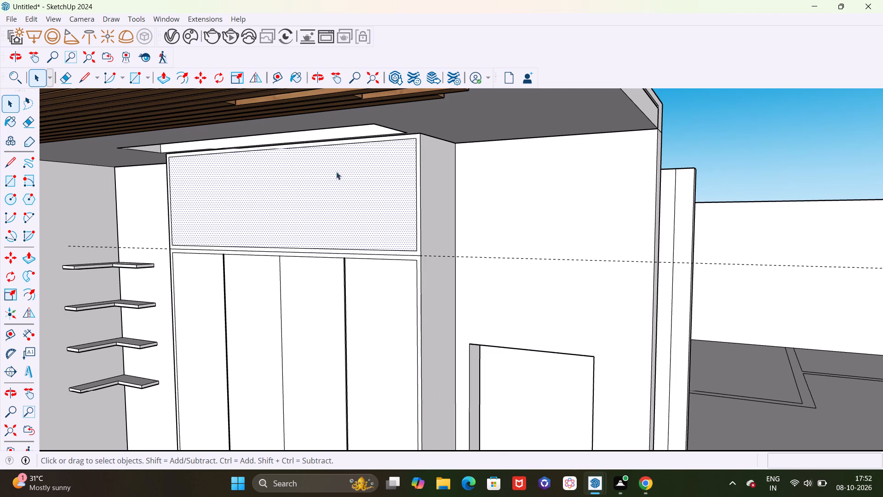
click(417, 216)
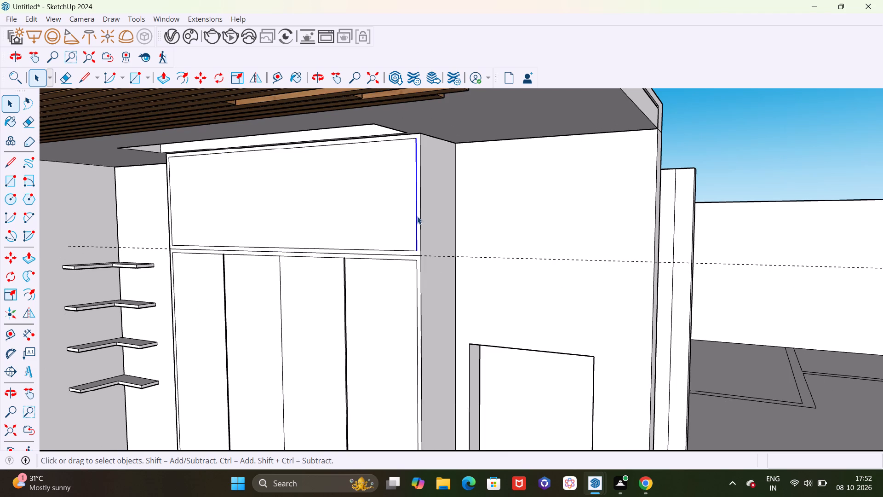
key(m)
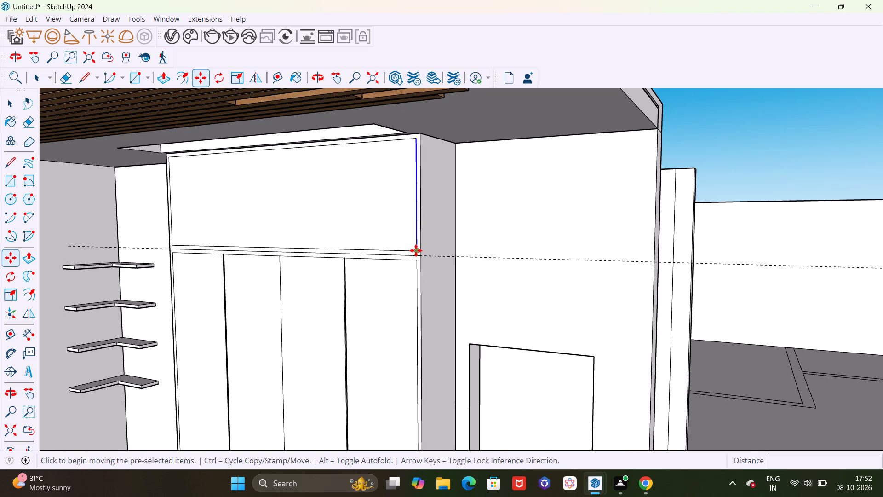
click(418, 250)
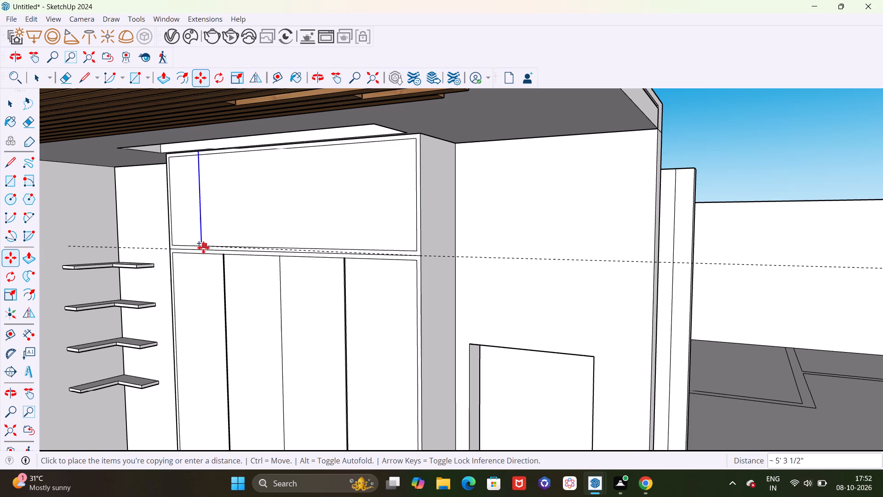
scroll(174, 249, up, 4)
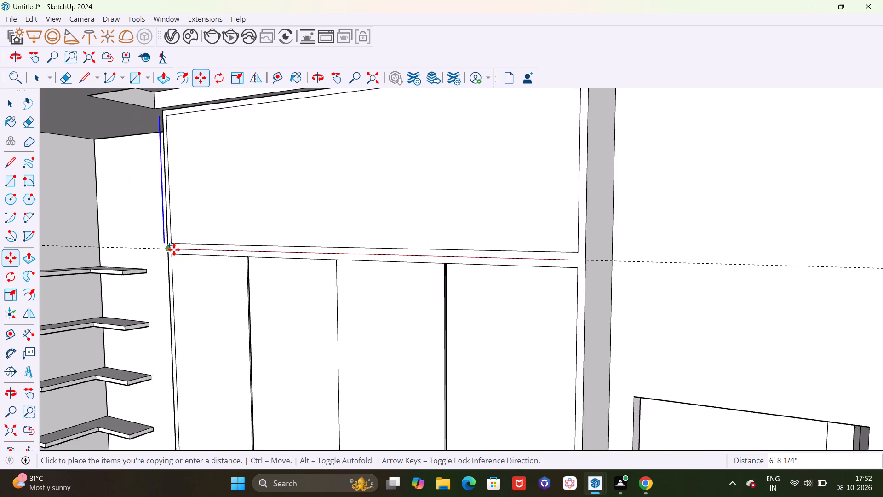
scroll(174, 249, up, 4)
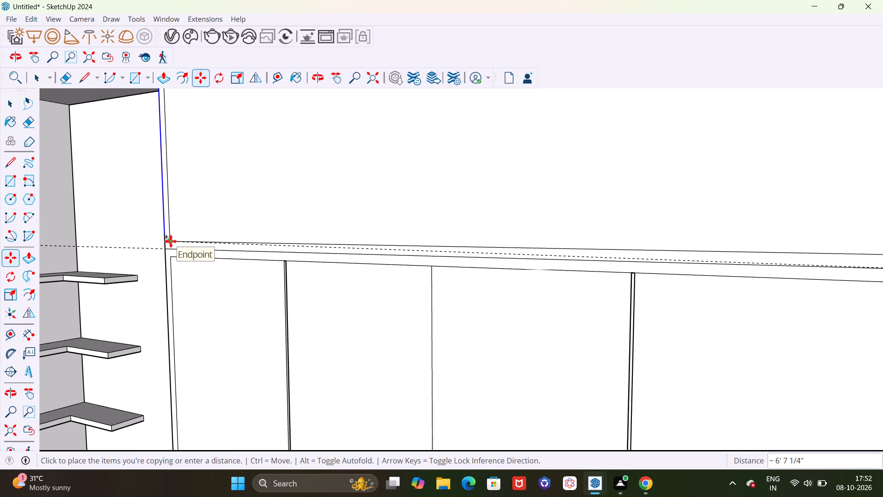
click(171, 241)
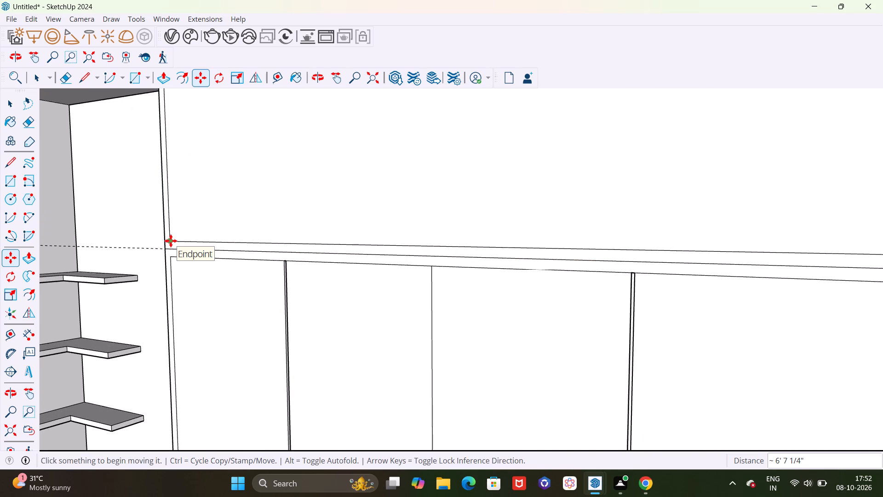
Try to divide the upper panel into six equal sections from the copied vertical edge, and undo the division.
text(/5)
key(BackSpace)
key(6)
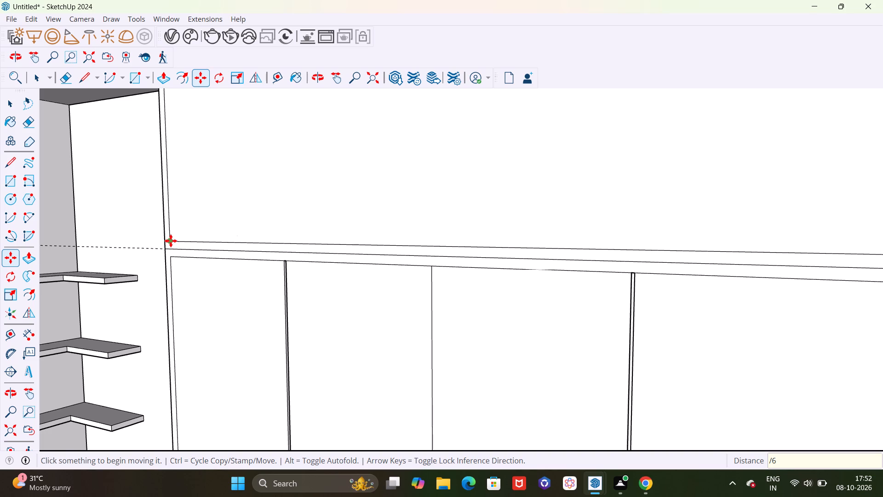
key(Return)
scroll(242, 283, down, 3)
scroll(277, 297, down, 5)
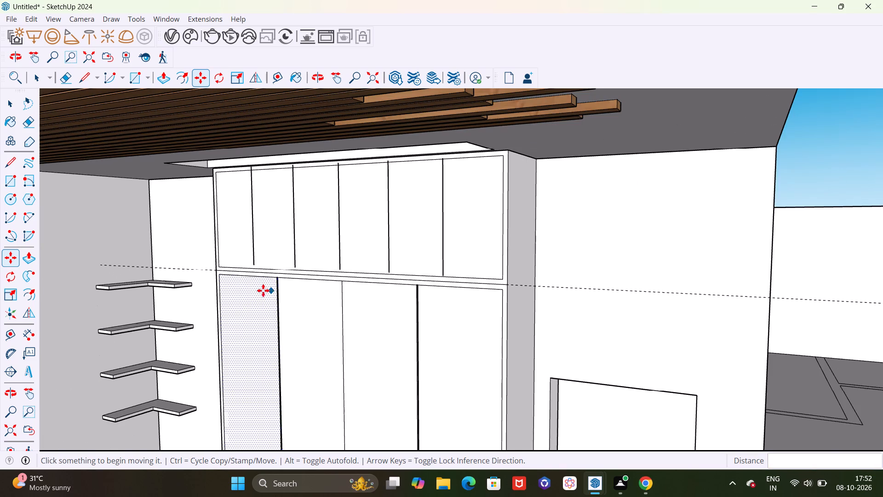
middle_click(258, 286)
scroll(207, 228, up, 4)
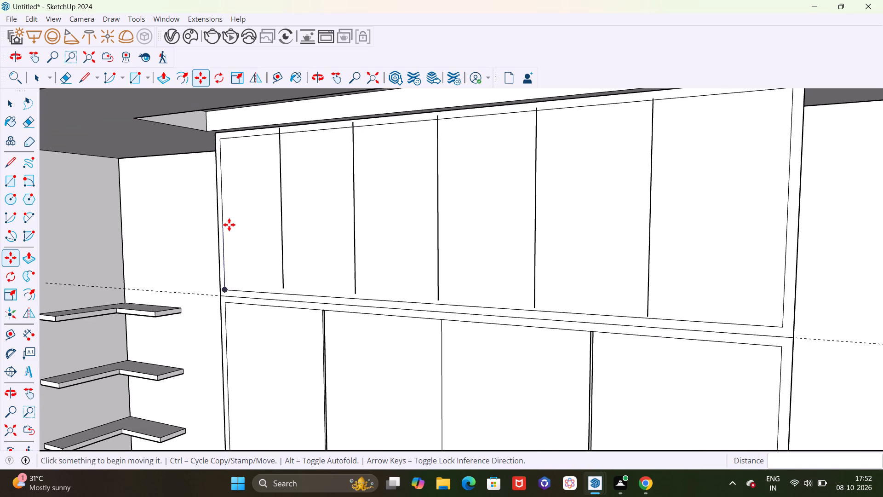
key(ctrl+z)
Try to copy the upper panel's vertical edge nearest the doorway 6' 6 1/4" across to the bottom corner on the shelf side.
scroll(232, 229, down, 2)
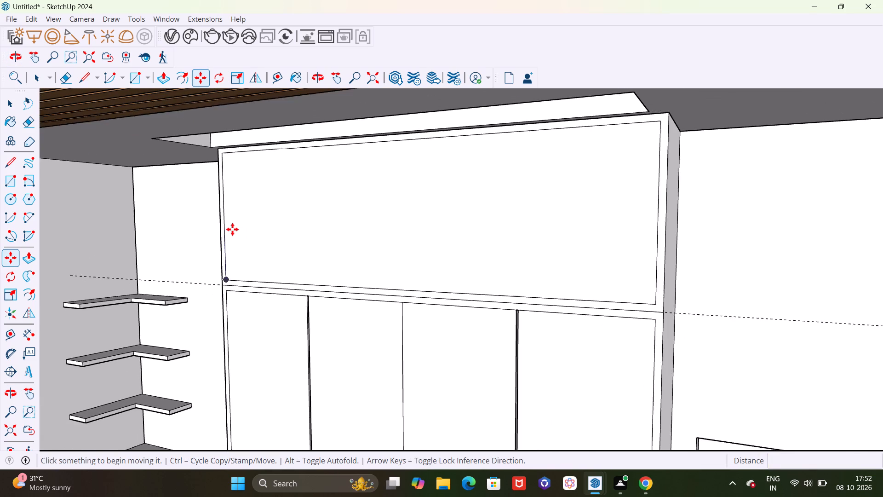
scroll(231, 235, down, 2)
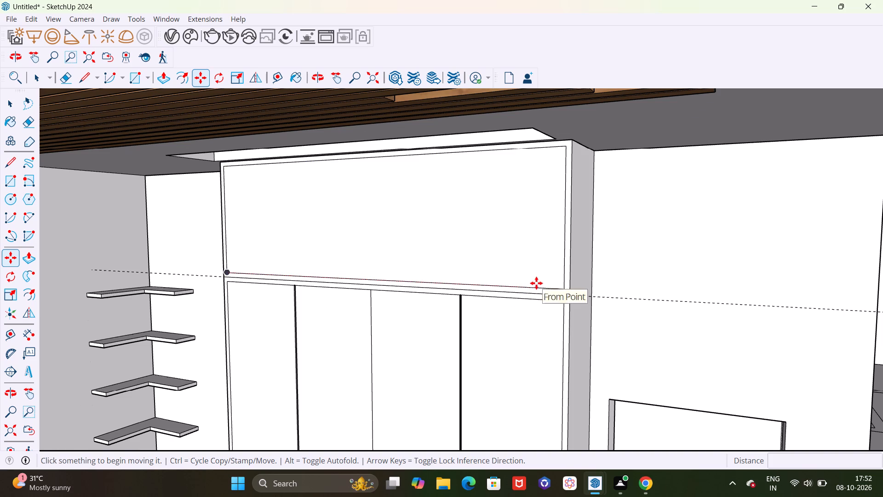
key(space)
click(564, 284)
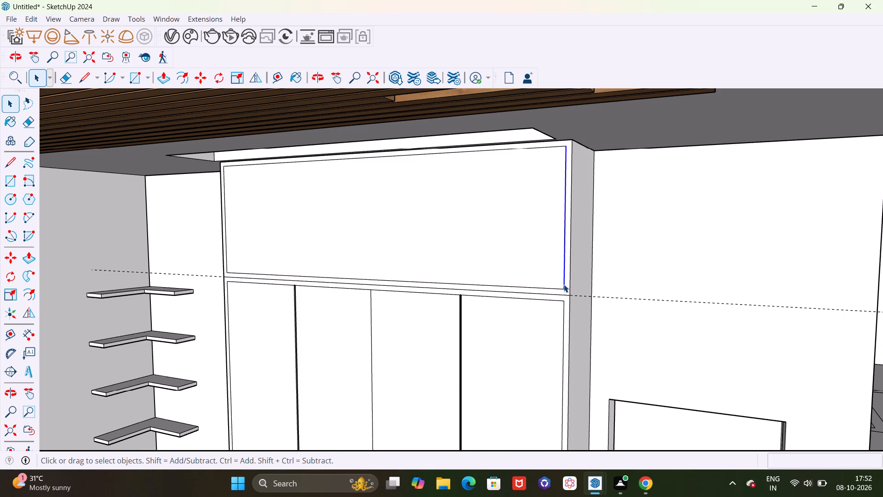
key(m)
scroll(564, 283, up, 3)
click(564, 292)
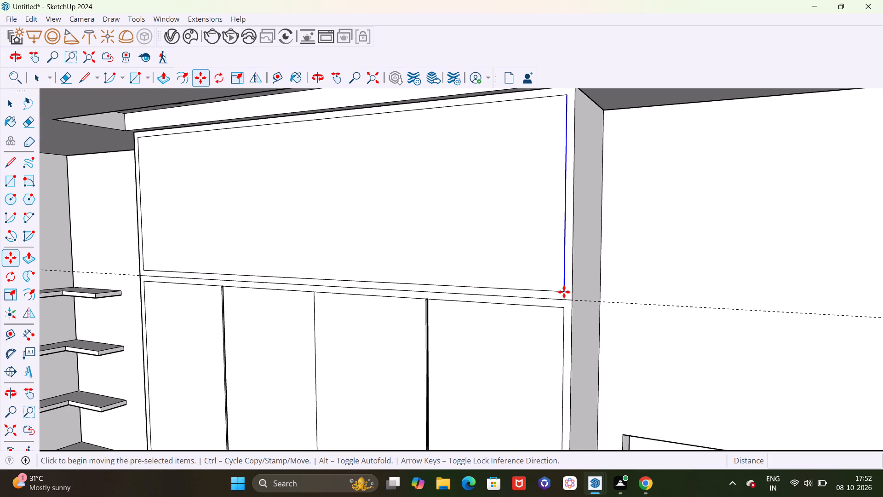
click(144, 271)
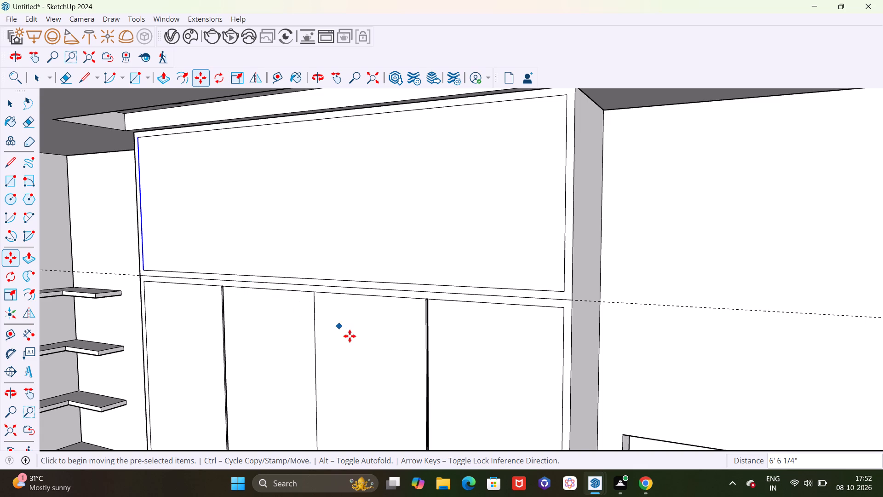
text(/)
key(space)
Copy the upper panel's doorway-side vertical edge 6' 6 1/4" to the shelf-side corner and divide the span into six equal sections.
scroll(387, 355, down, 5)
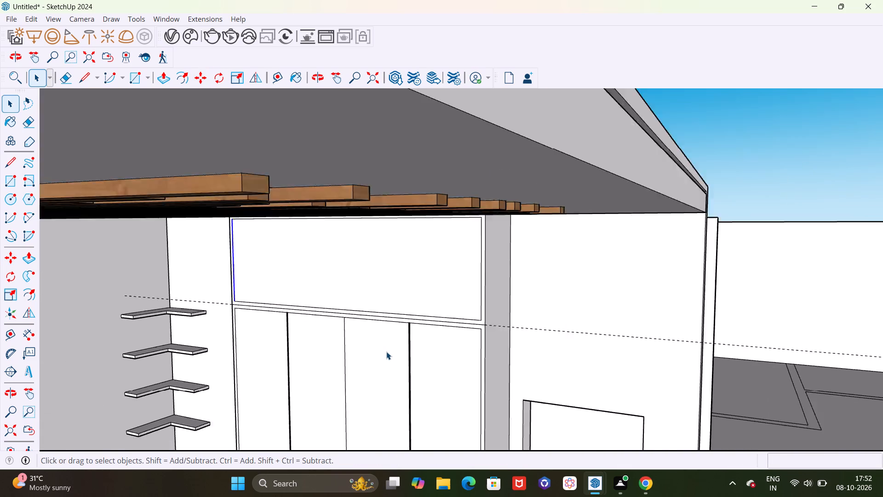
scroll(386, 352, down, 5)
click(763, 185)
scroll(658, 286, down, 5)
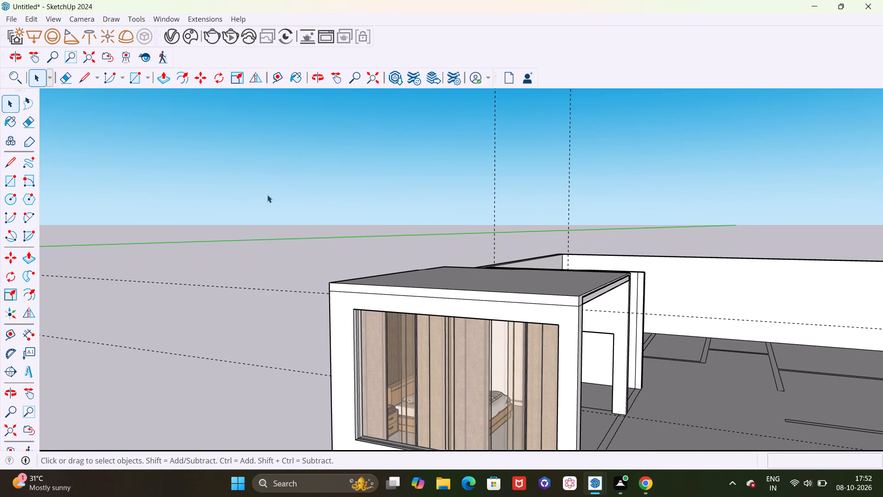
middle_drag(752, 361, 625, 310)
scroll(519, 285, up, 4)
scroll(476, 268, up, 2)
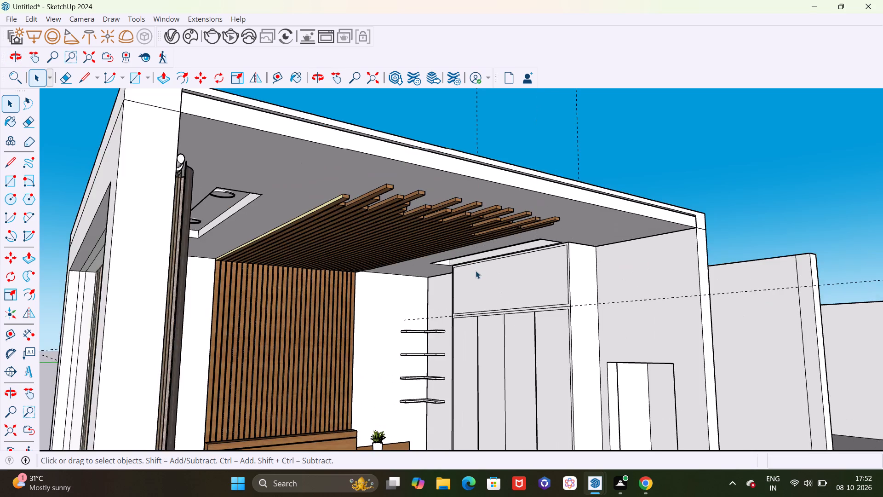
middle_drag(479, 274, 549, 297)
scroll(600, 298, up, 13)
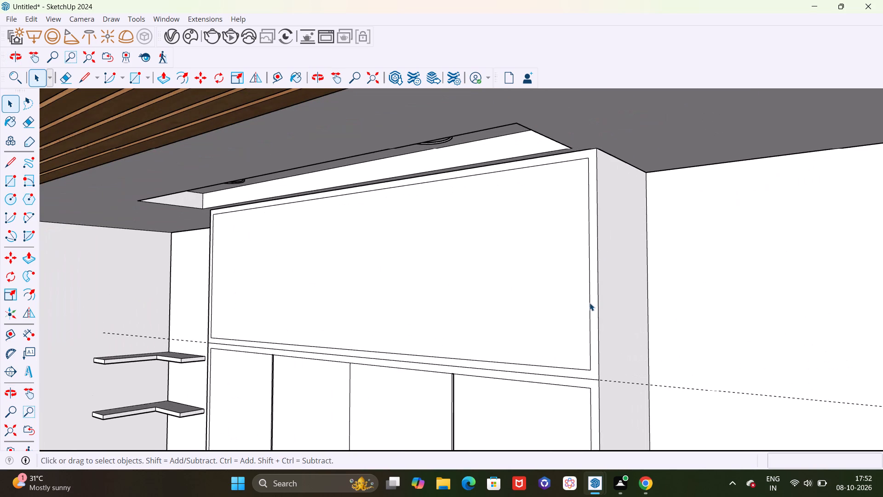
click(590, 303)
key(m)
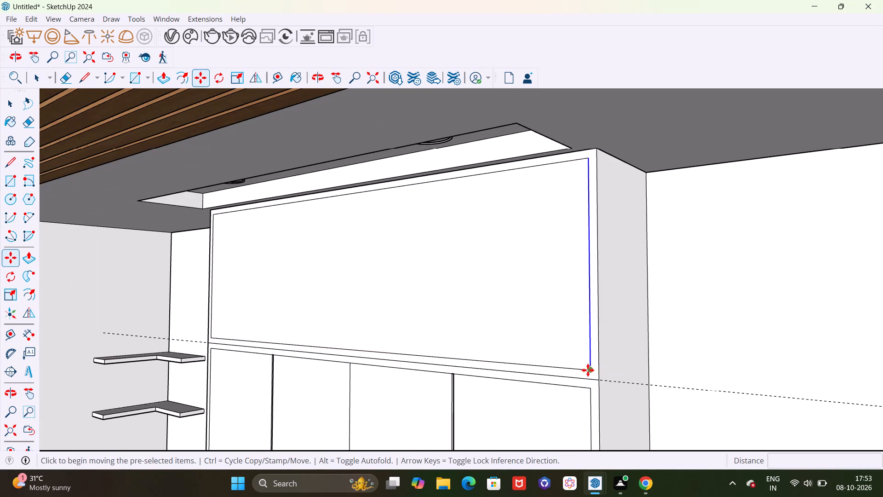
click(590, 371)
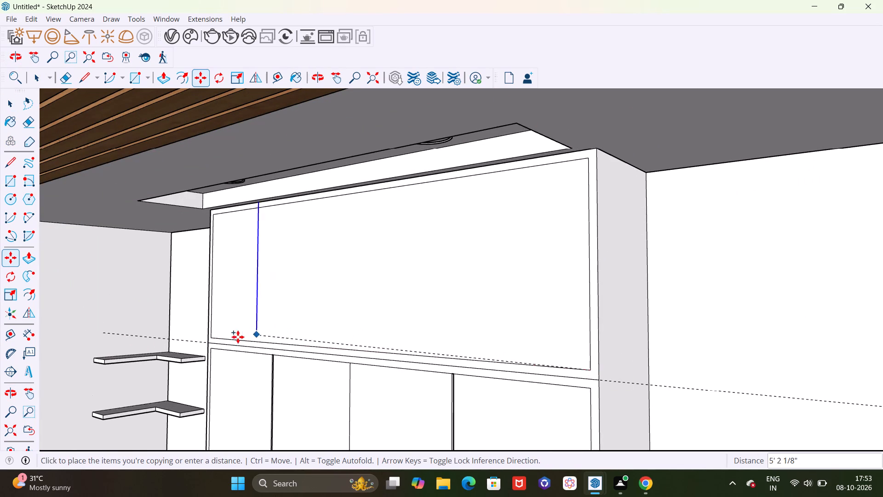
click(212, 338)
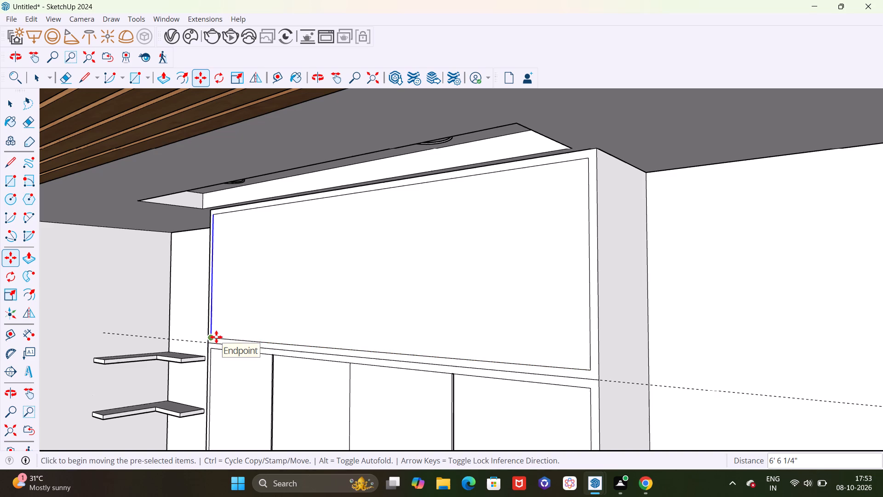
key(slash)
key(6)
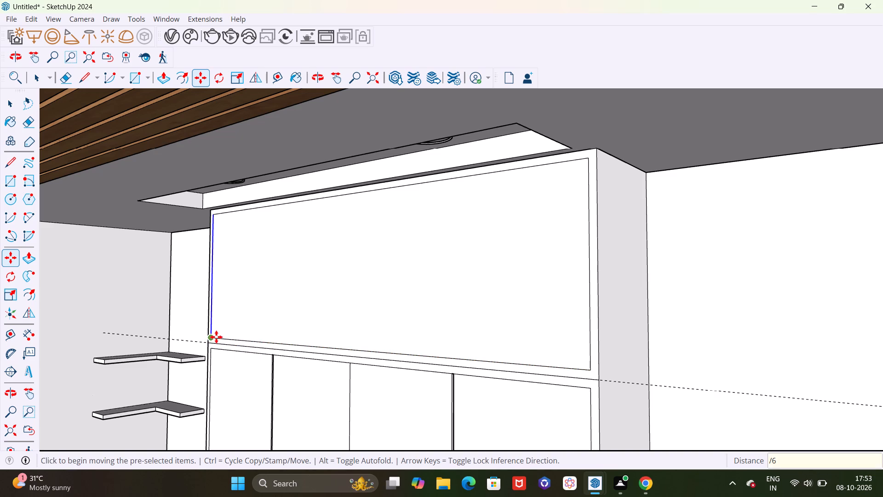
key(Return)
scroll(279, 395, down, 1)
key(space)
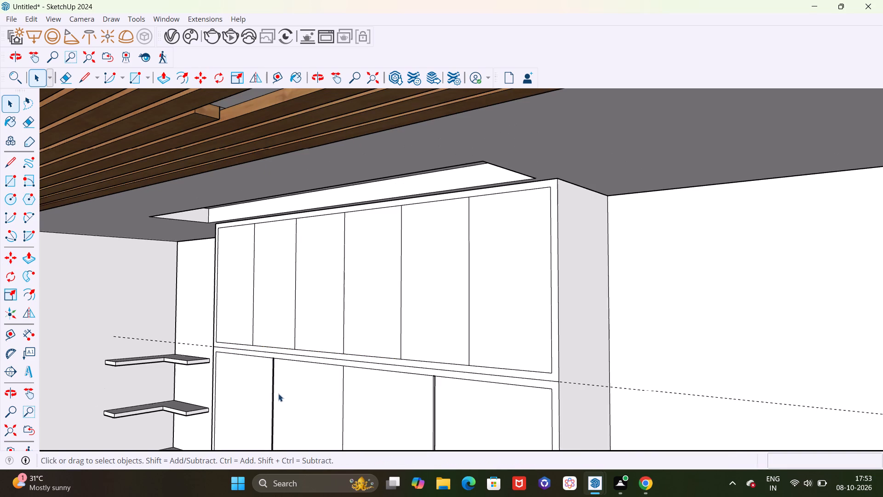
Copy the first, third and fifth vertical dividing lines of the upper panel 0.3" towards the doorway.
middle_drag(278, 393, 296, 396)
scroll(269, 331, up, 7)
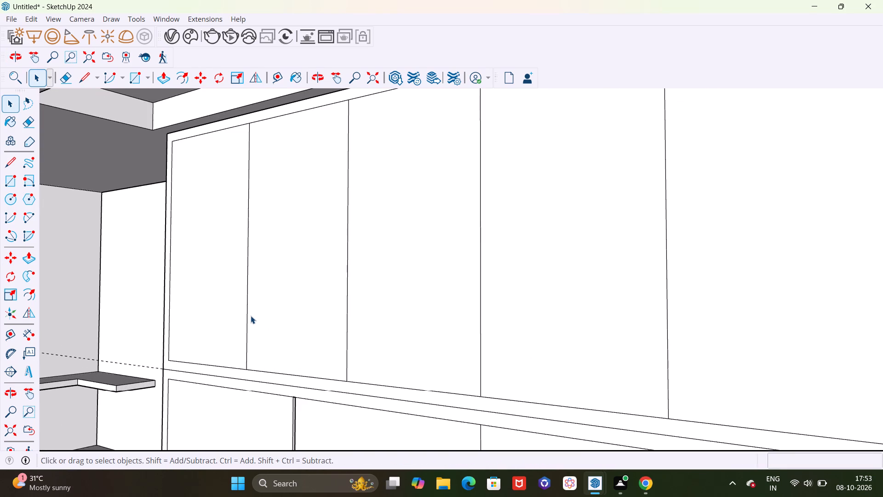
click(248, 312)
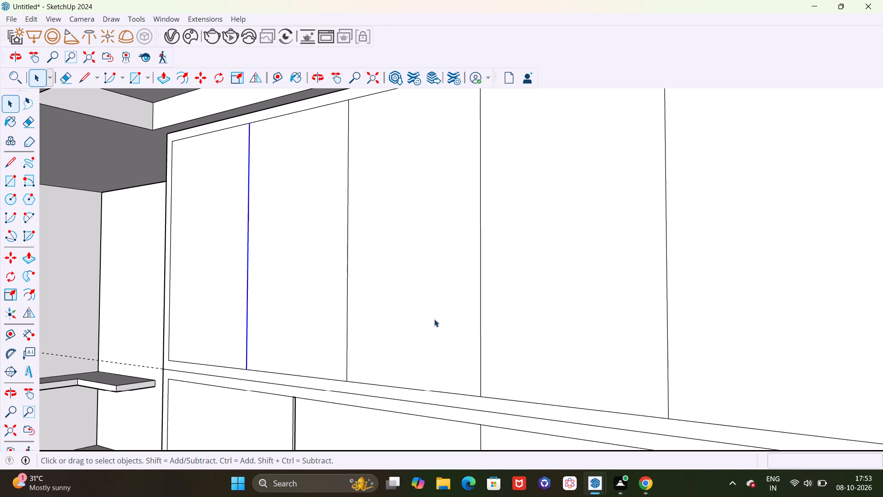
shift+click(481, 333)
scroll(385, 298, down, 4)
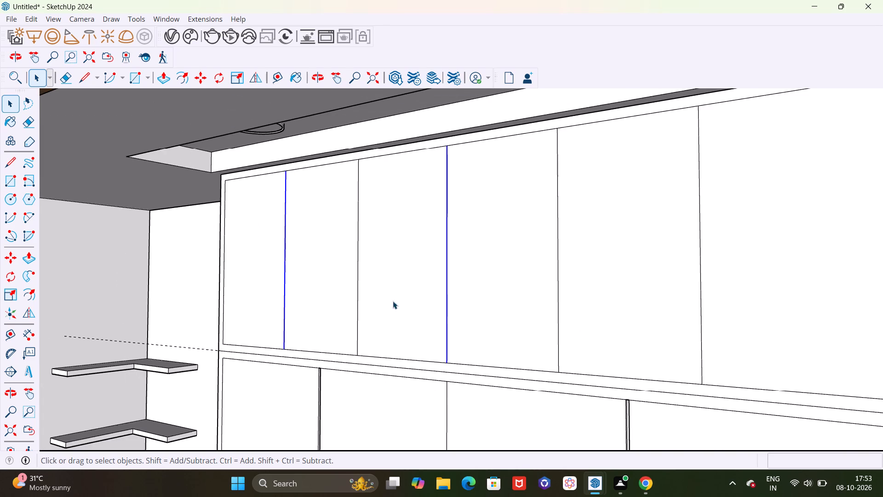
shift+click(702, 315)
scroll(634, 294, down, 5)
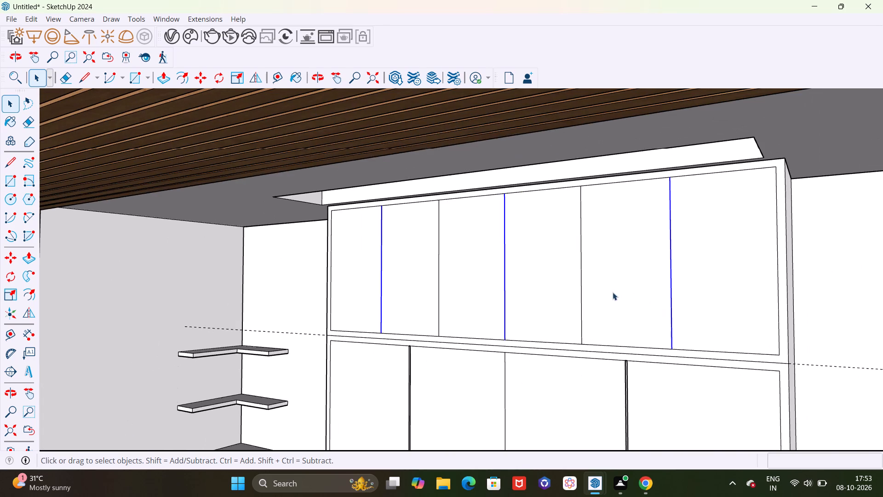
key(m)
scroll(673, 347, up, 4)
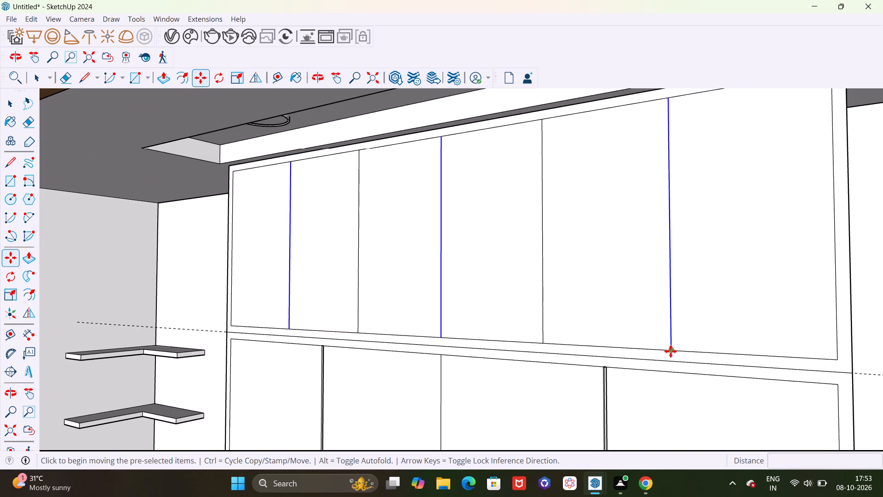
click(670, 351)
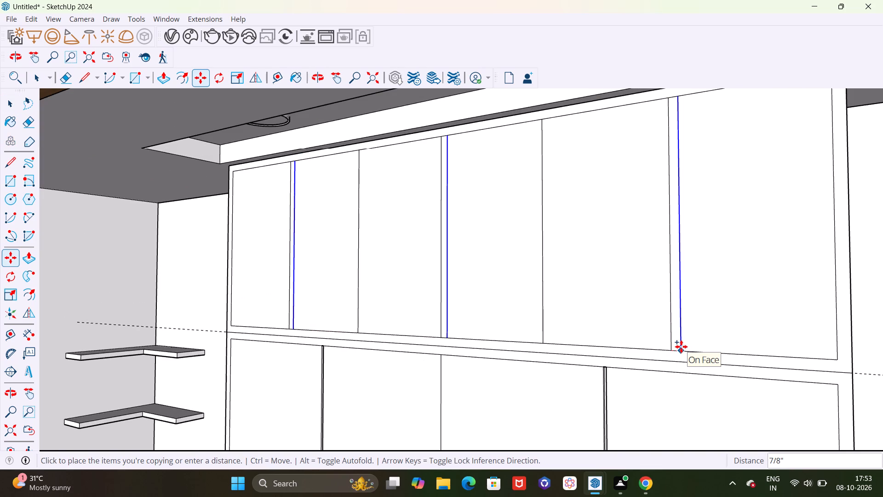
text(.3")
key(Return)
Push the upper panel's narrow strip nearest the doorway 0.3" into the block.
key(p)
scroll(677, 335, up, 7)
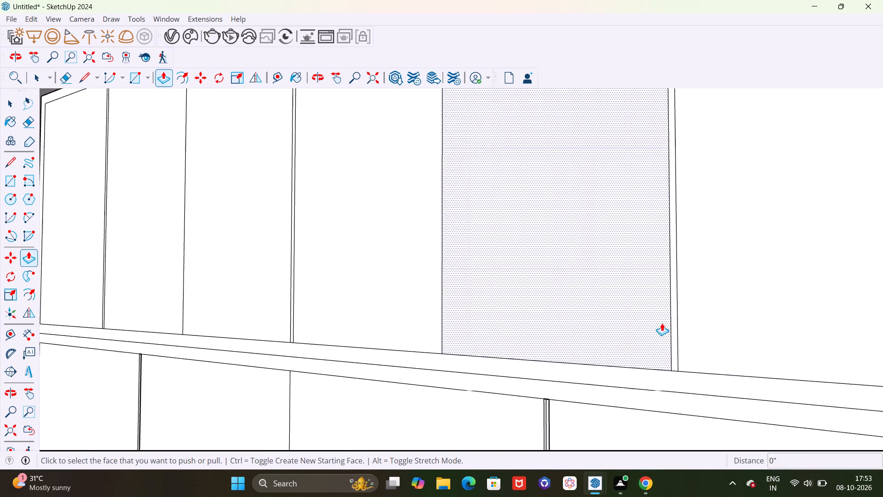
scroll(662, 323, up, 5)
click(676, 332)
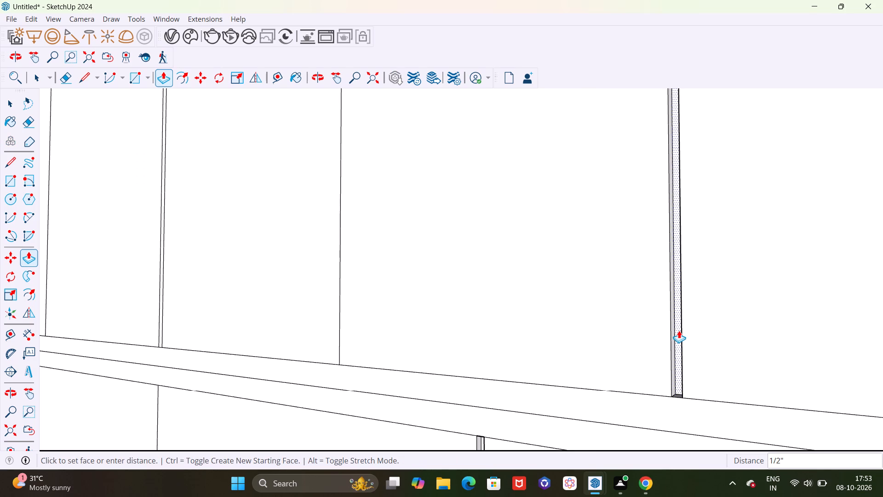
text(.3")
key(Return)
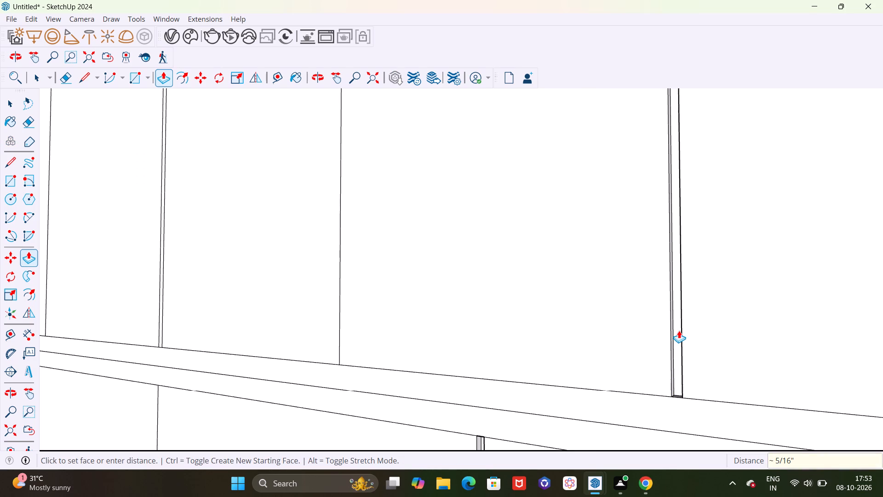
Push the upper panel's middle narrow strip and the one nearest the corner shelves into the block by the same 0.3".
scroll(679, 330, down, 3)
scroll(232, 309, up, 10)
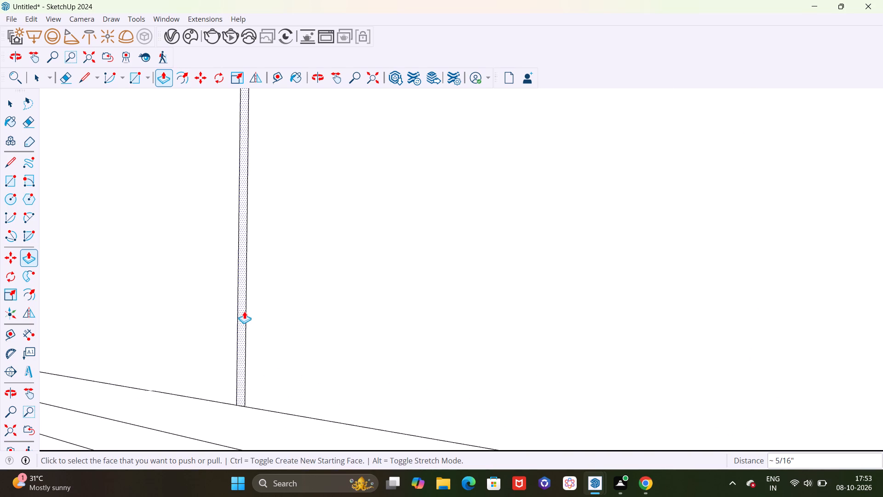
double_click(244, 311)
scroll(333, 318, down, 11)
scroll(83, 306, up, 2)
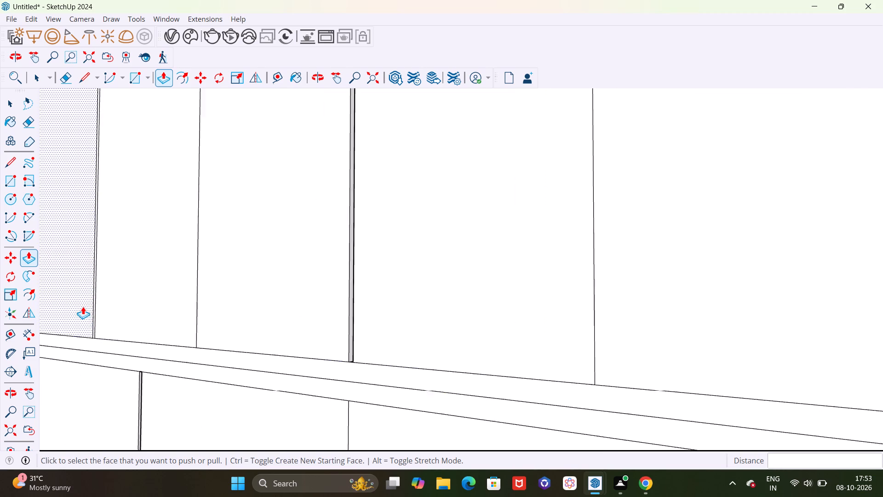
scroll(83, 306, up, 20)
double_click(106, 322)
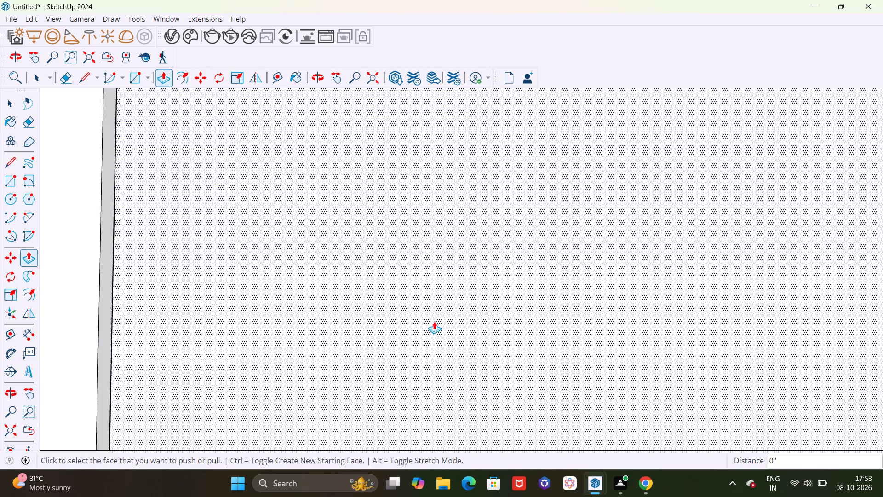
scroll(485, 313, down, 6)
key(space)
Examine the whole wardrobe front and its fit within the bedroom from outside the open side.
scroll(489, 311, down, 20)
scroll(489, 311, down, 2)
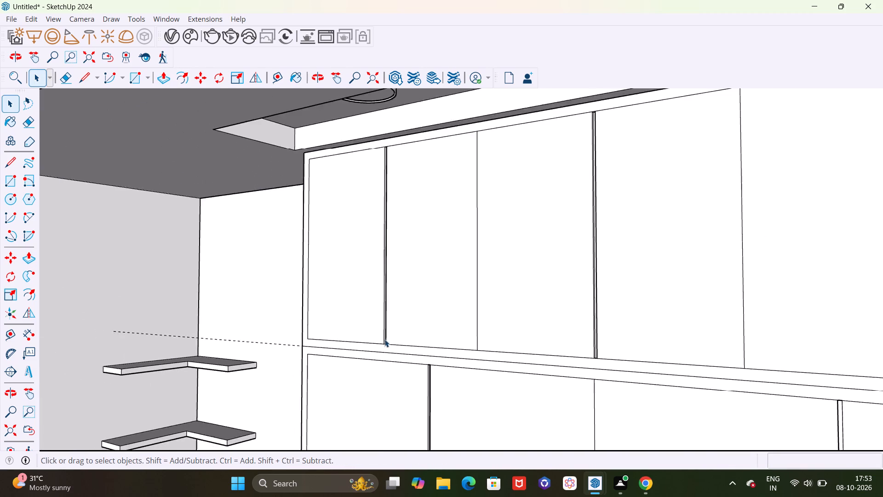
scroll(384, 339, down, 11)
scroll(484, 307, down, 3)
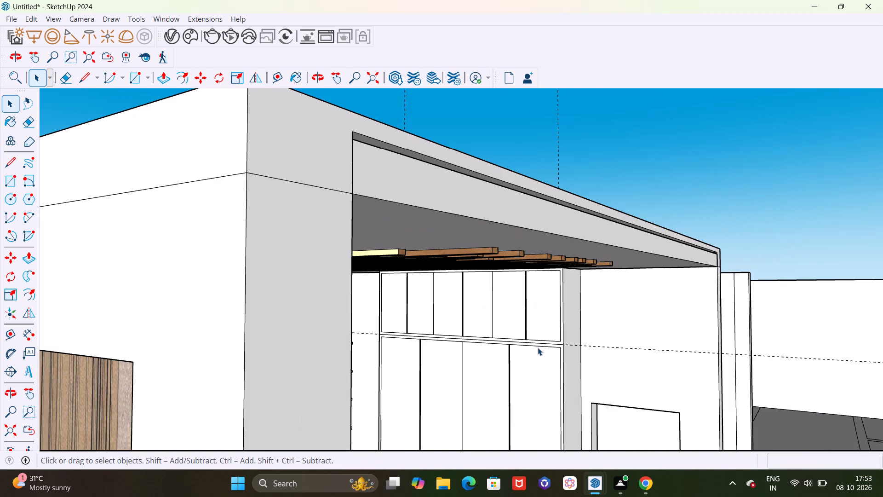
middle_drag(536, 349, 444, 349)
scroll(437, 335, down, 9)
middle_drag(439, 390, 456, 366)
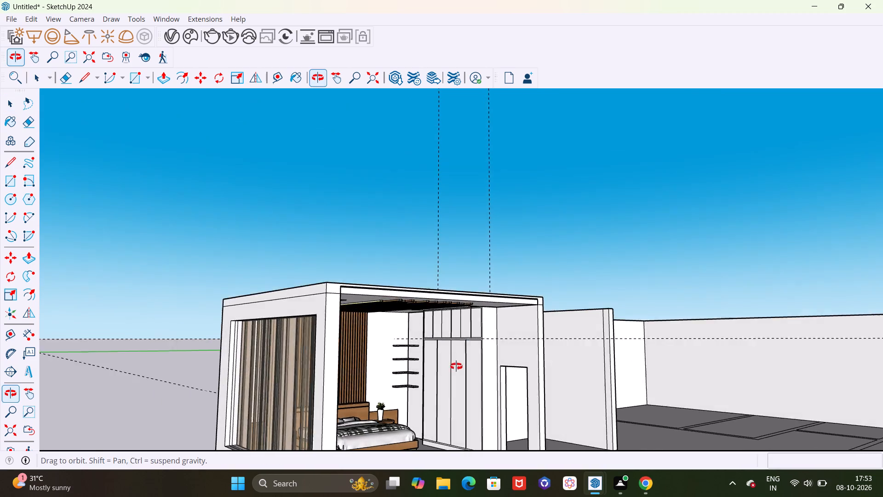
middle_drag(456, 366, 467, 361)
scroll(476, 393, up, 6)
scroll(428, 272, down, 5)
scroll(437, 319, up, 7)
scroll(378, 292, down, 2)
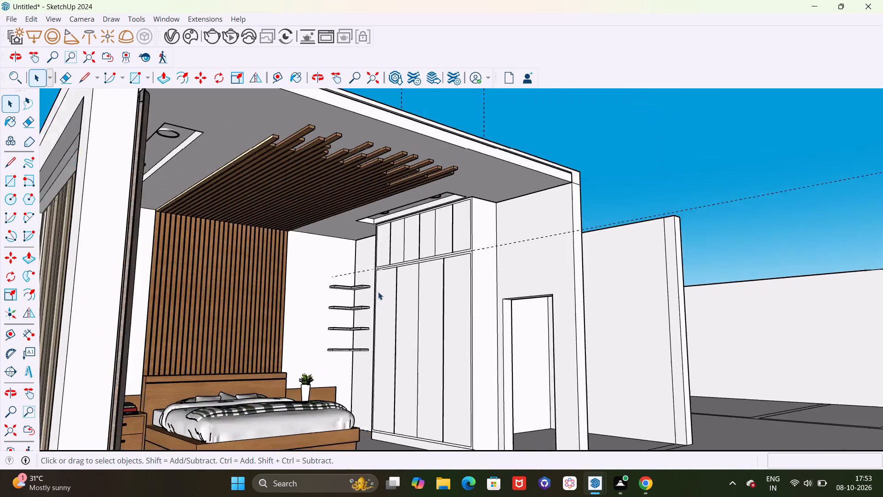
Examine the wardrobe's lower doors and six-part upper section together with the adjoining doorway and corner shelves.
scroll(378, 292, down, 5)
middle_drag(378, 338, 456, 333)
scroll(457, 327, up, 5)
scroll(401, 262, down, 5)
middle_drag(464, 283, 459, 295)
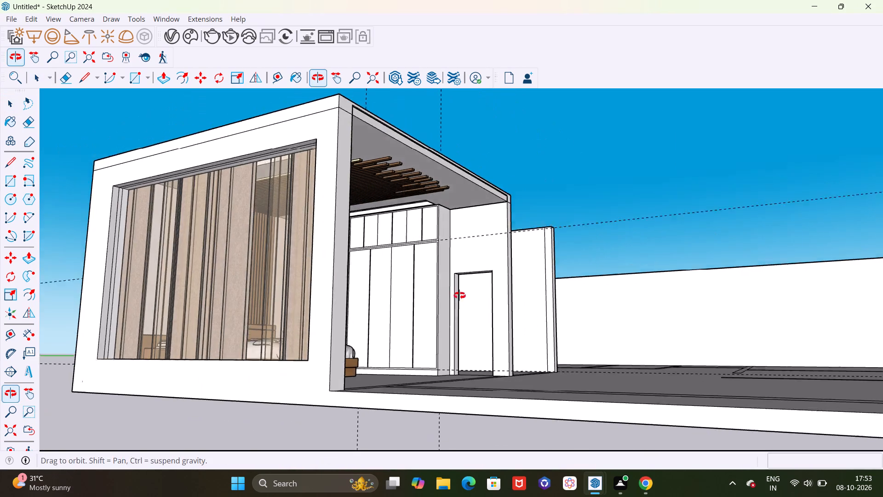
middle_drag(459, 295, 439, 331)
scroll(404, 324, up, 6)
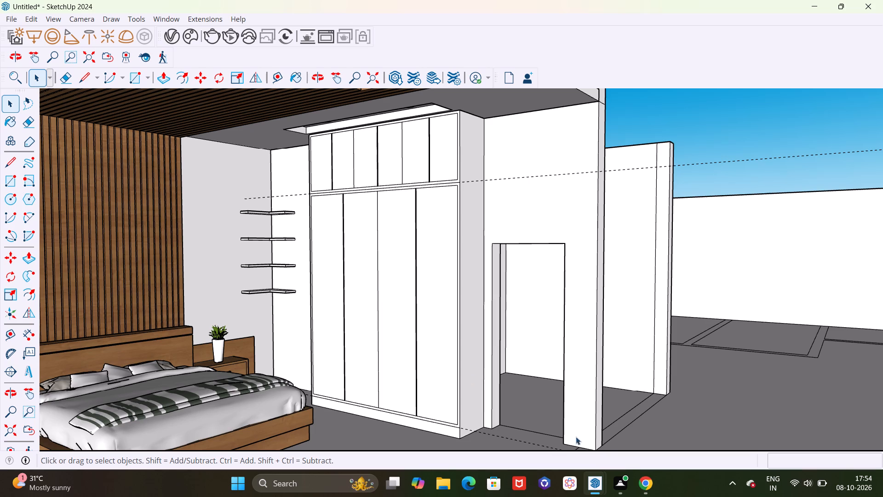
scroll(533, 371, down, 8)
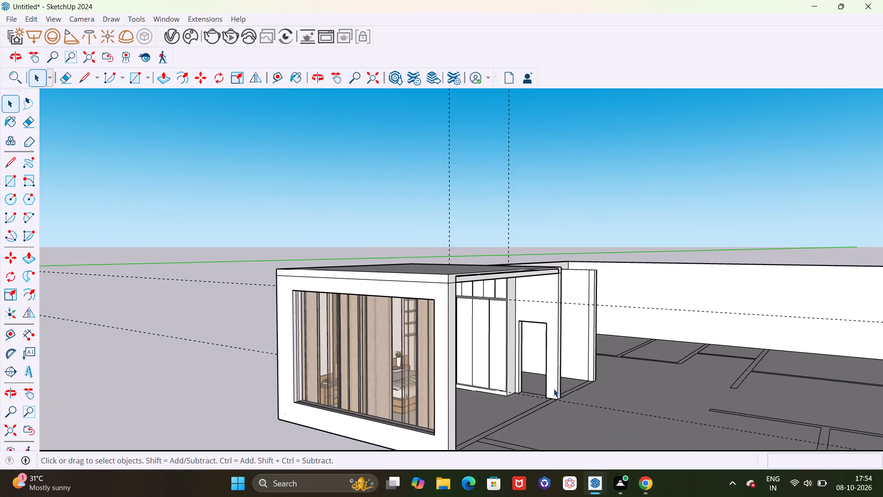
Examine the drawer handles on the bedside table with the books, and how the wardrobe sits beside the bed.
middle_drag(562, 396, 340, 425)
scroll(327, 393, up, 20)
scroll(327, 393, up, 6)
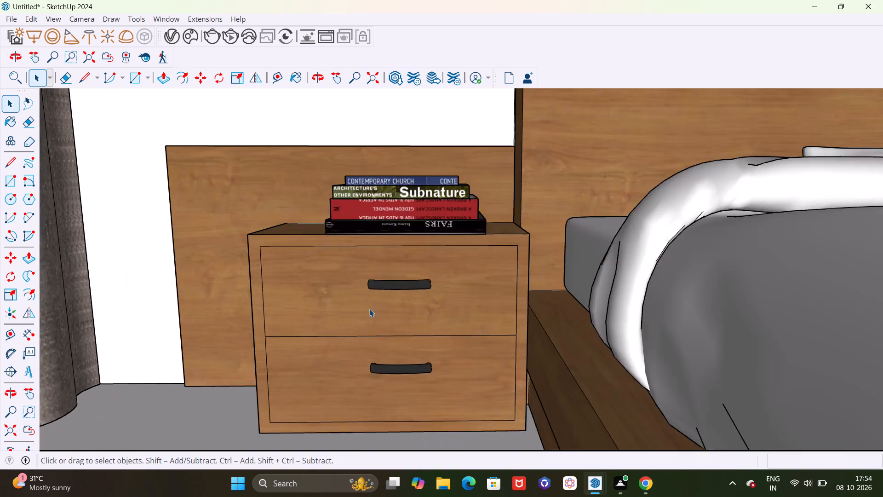
scroll(369, 309, up, 4)
middle_drag(384, 279, 389, 349)
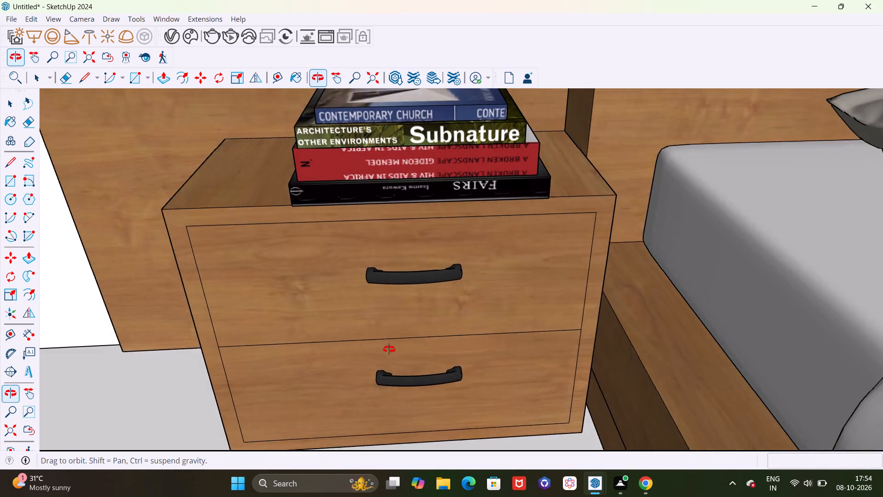
middle_drag(389, 349, 386, 340)
scroll(377, 318, down, 20)
scroll(377, 318, down, 5)
middle_drag(336, 376, 426, 342)
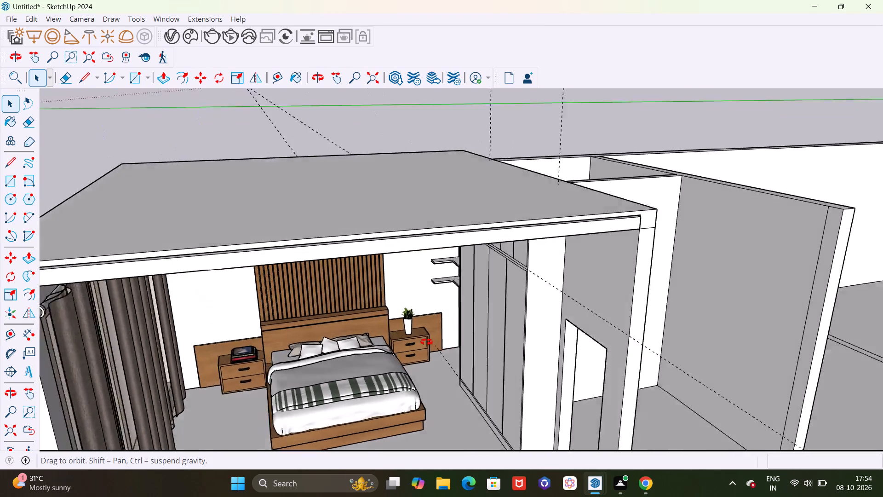
middle_drag(426, 342, 473, 328)
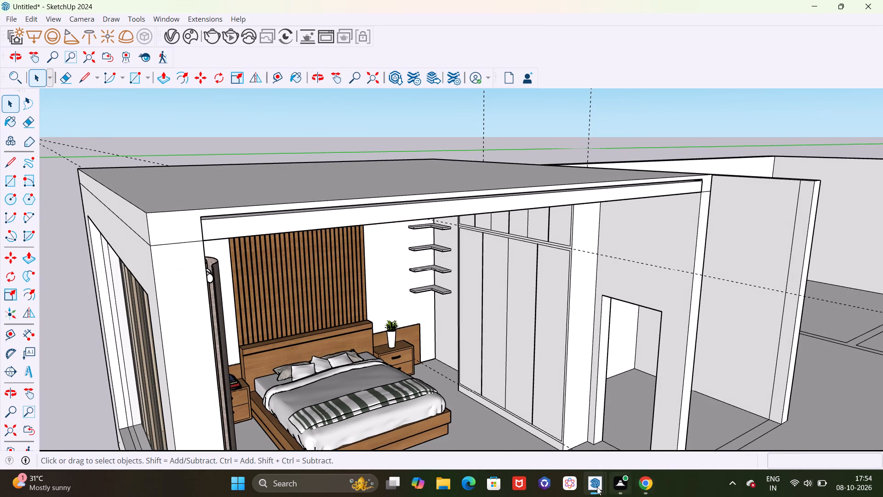
Switch to 3D Warehouse in Chrome and search the models for "handles".
click(642, 483)
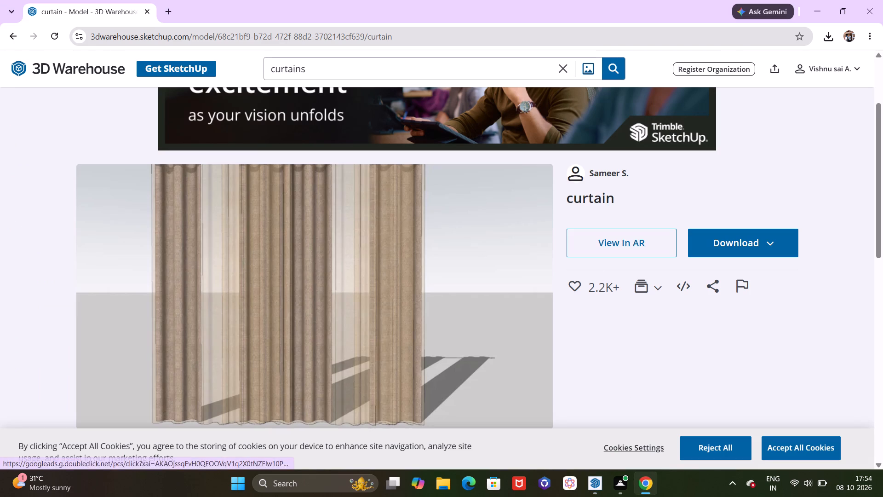
click(562, 71)
click(512, 67)
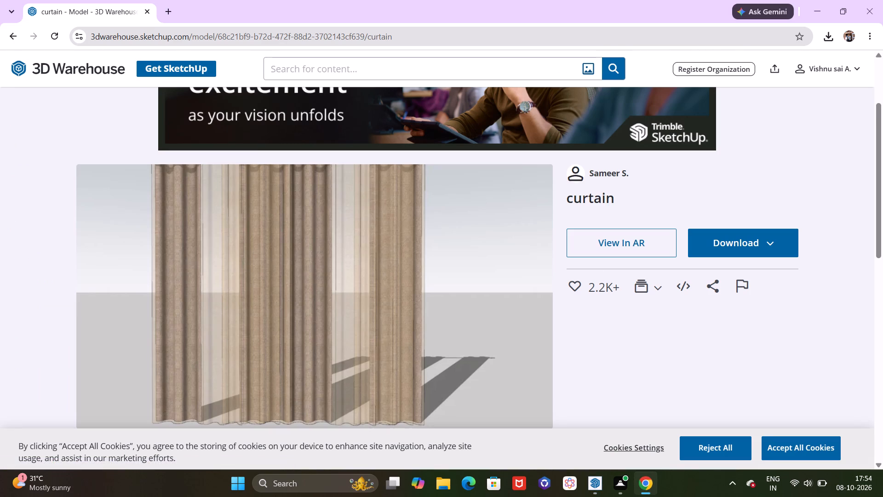
text(handles)
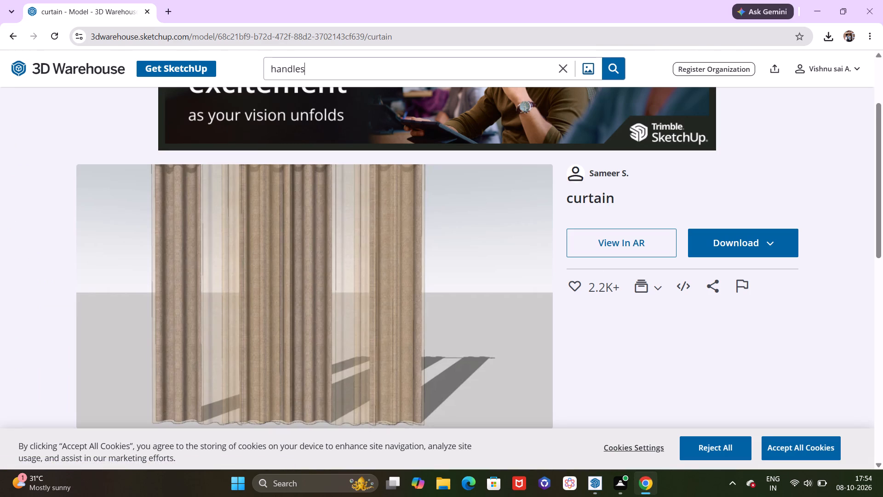
key(Return)
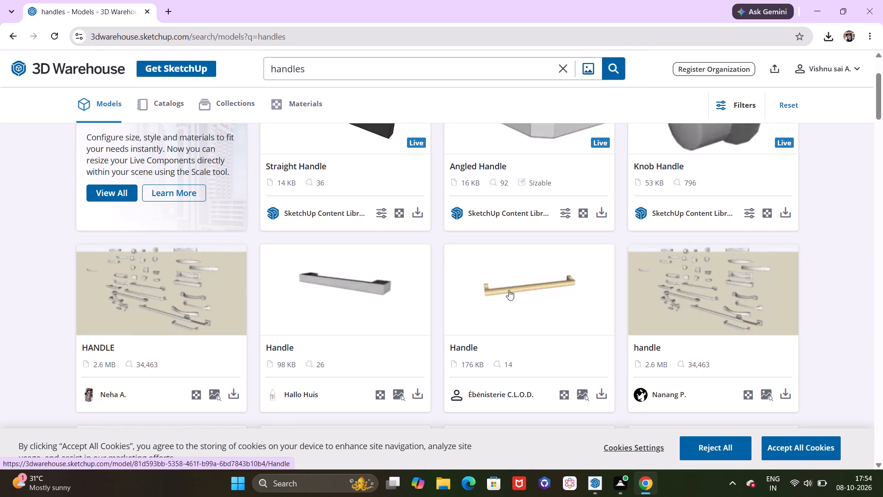
Inspect the slim black bar handle's model page and return to the search results.
scroll(492, 304, down, 6)
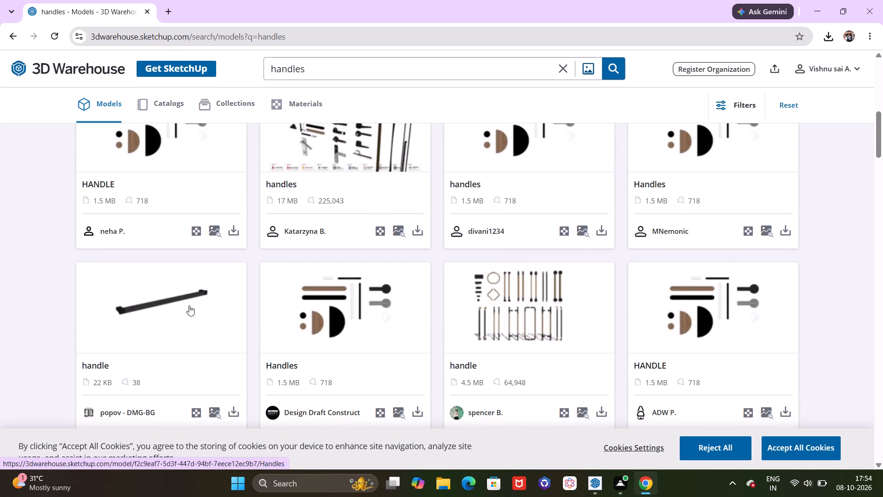
click(177, 305)
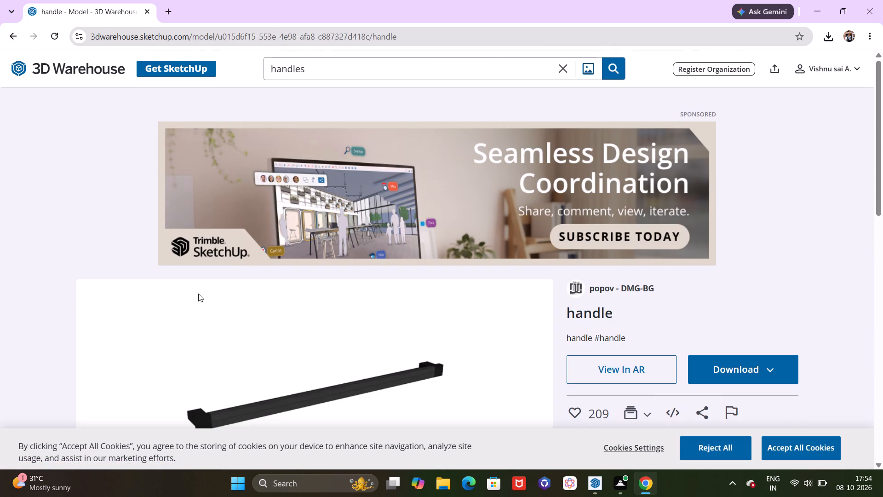
scroll(336, 291, down, 3)
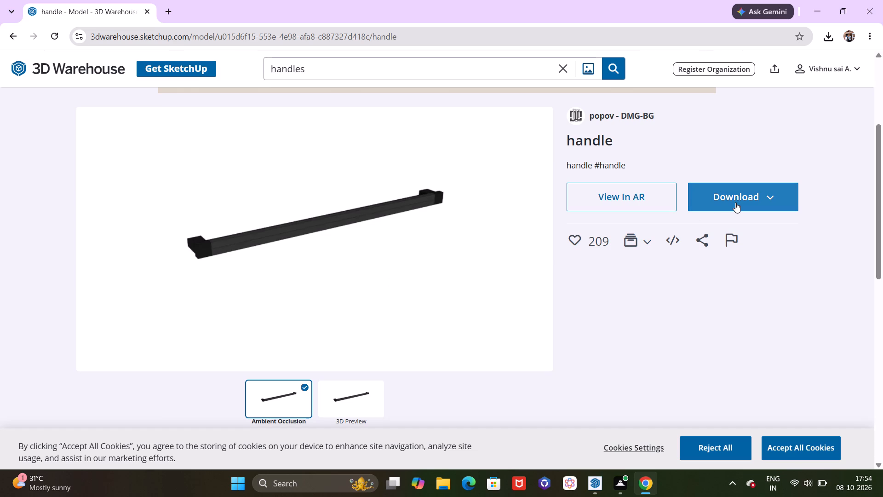
click(8, 36)
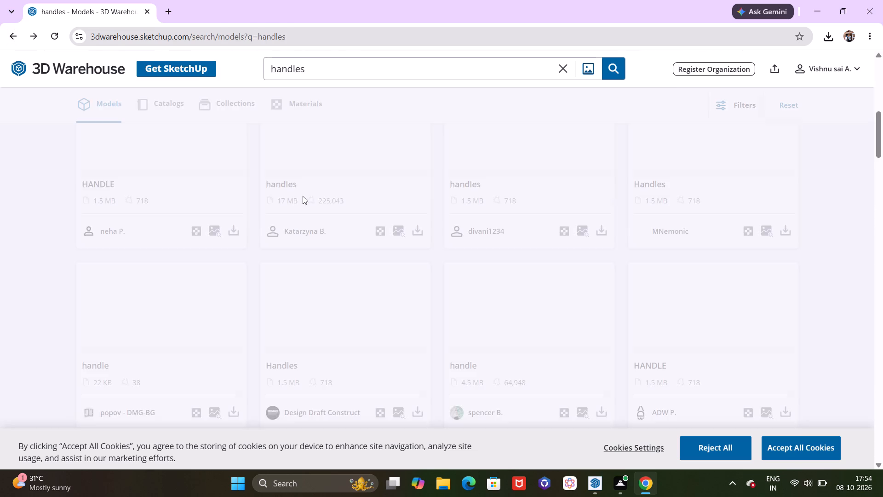
Compare the handle models in the search results to find a bar handle suitable for the wardrobe doors.
scroll(352, 214, up, 3)
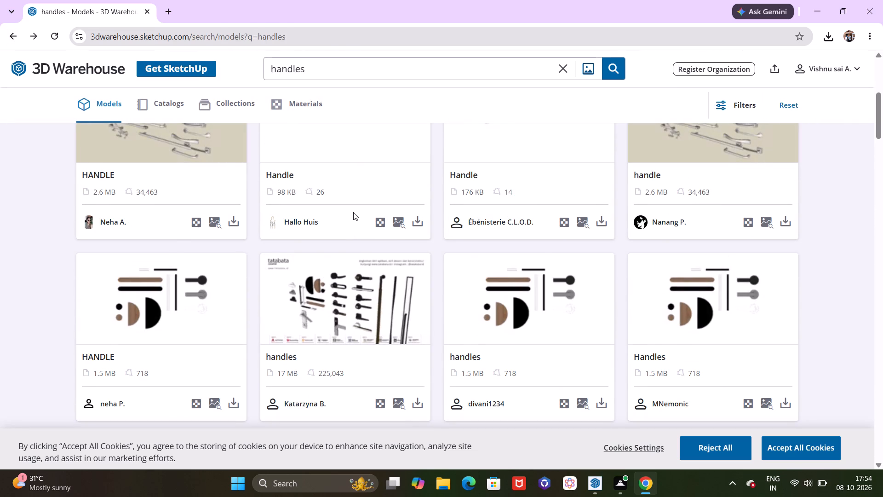
scroll(353, 212, down, 3)
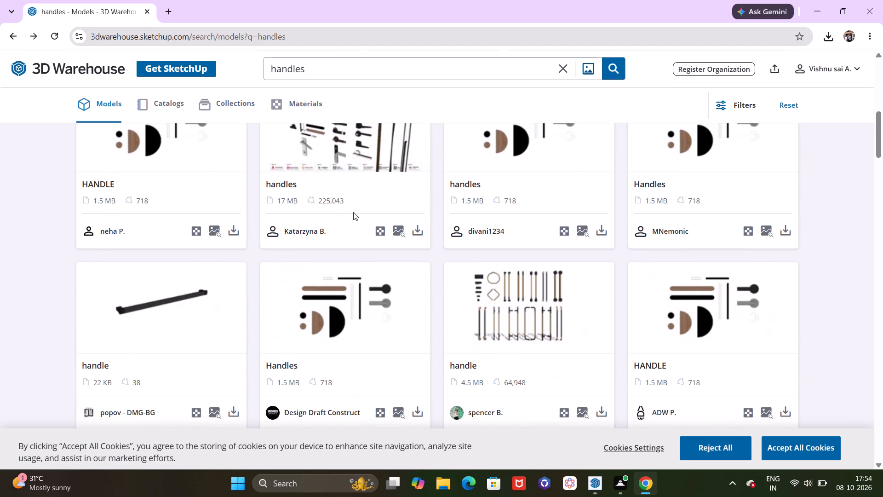
scroll(382, 260, up, 4)
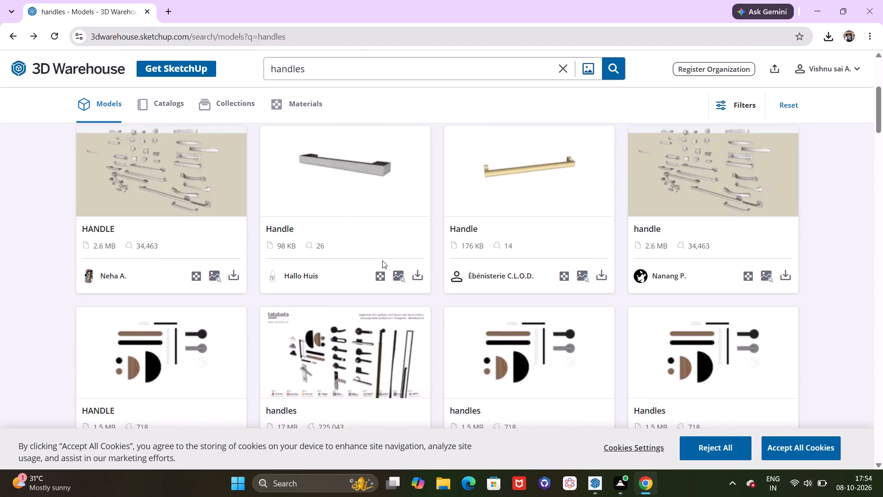
scroll(382, 259, down, 1)
scroll(382, 259, up, 2)
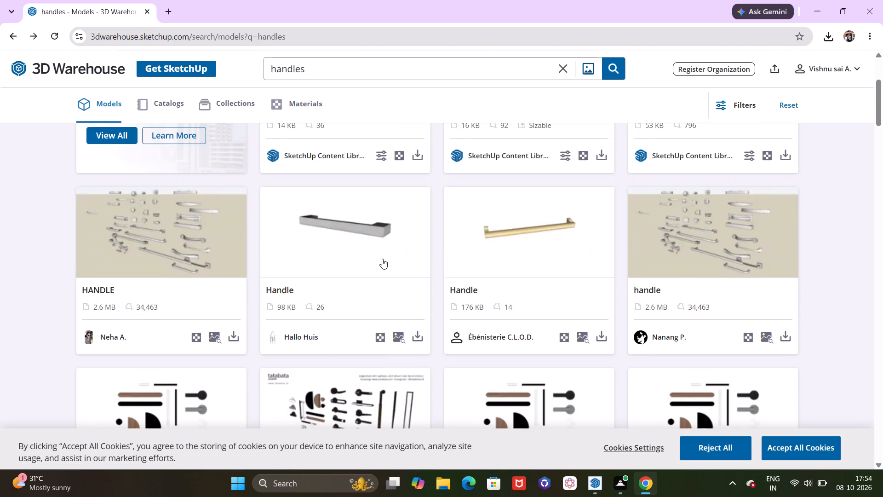
scroll(382, 259, down, 5)
scroll(382, 259, up, 5)
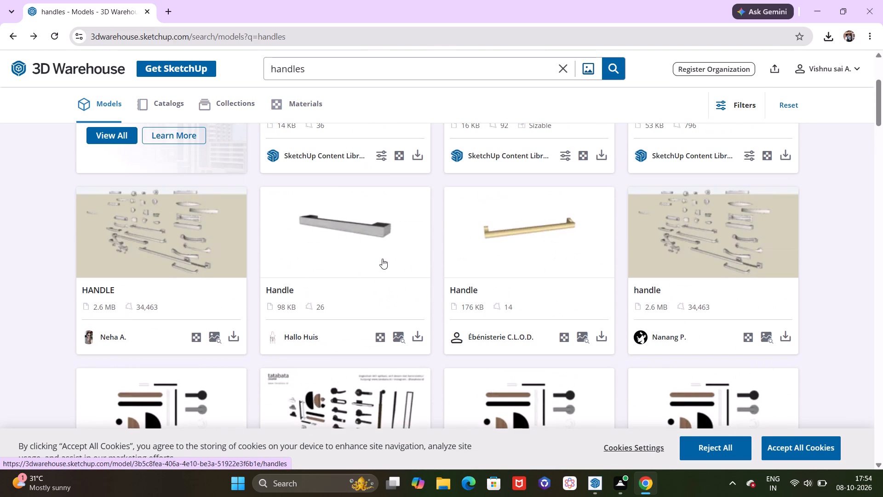
scroll(382, 259, down, 8)
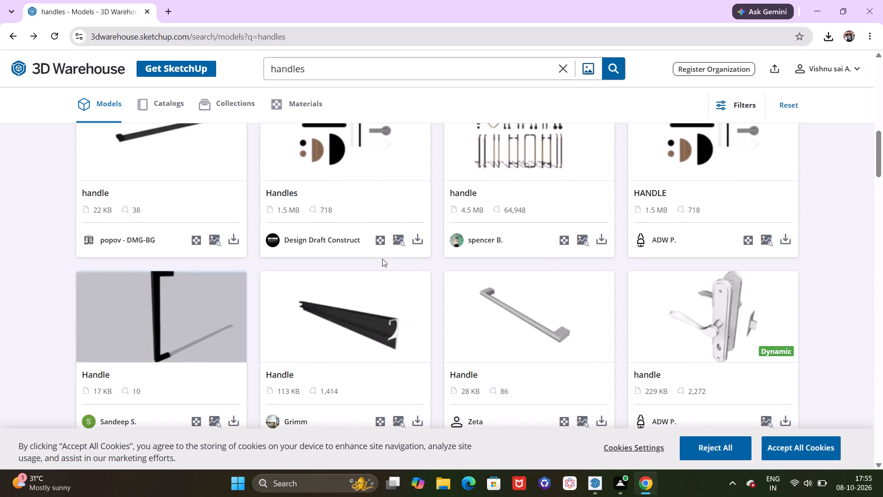
scroll(381, 260, down, 6)
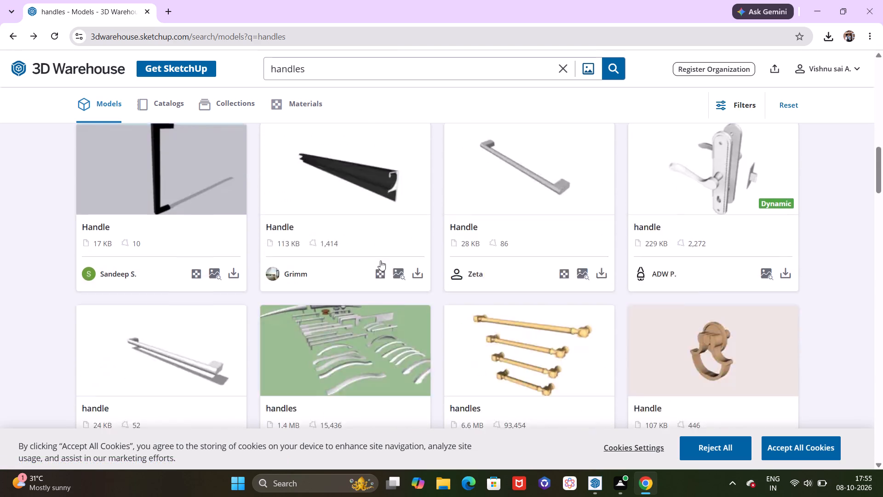
scroll(380, 260, up, 7)
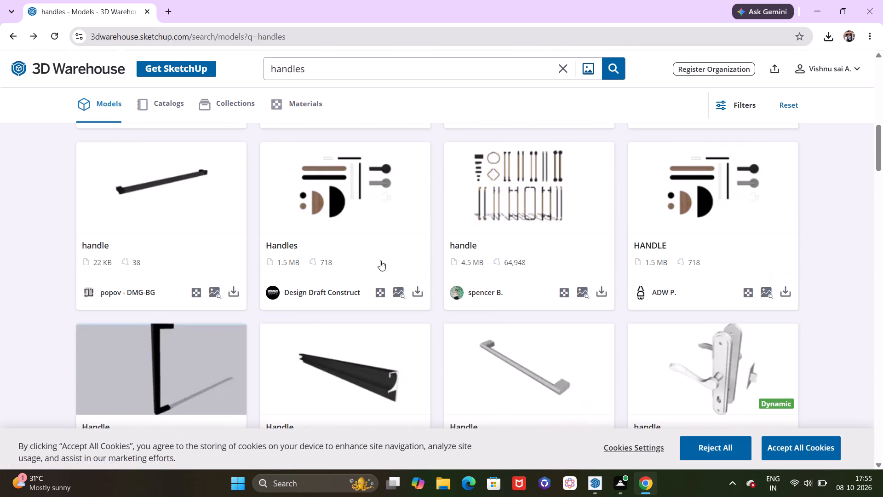
scroll(380, 260, up, 2)
scroll(380, 260, down, 3)
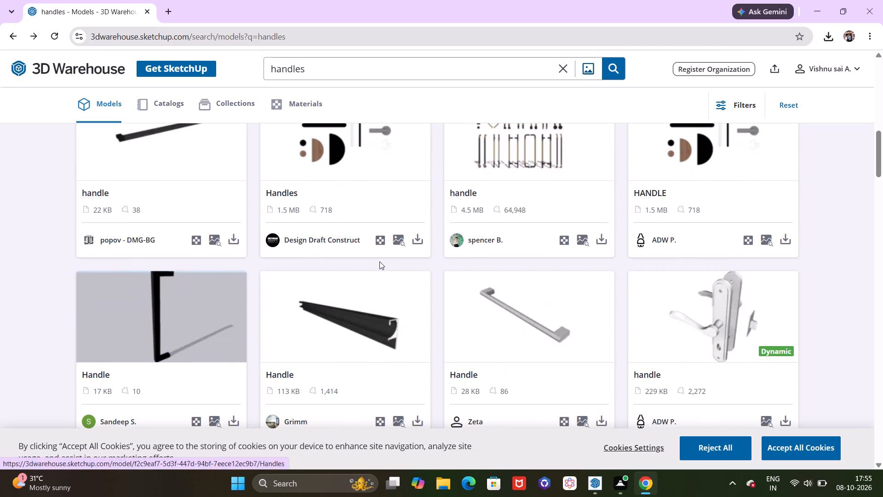
Open the grey round-bar Handle model by Zeta and try to download it as a SketchUp file.
click(514, 306)
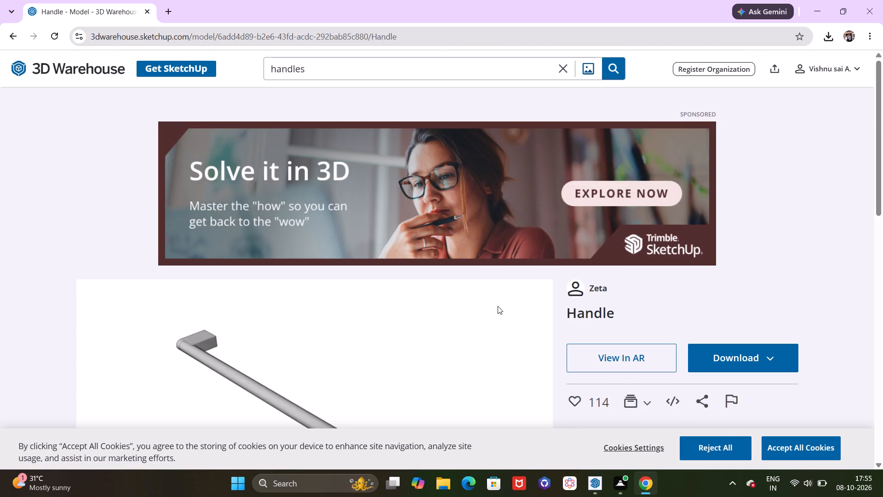
scroll(498, 306, down, 2)
click(743, 247)
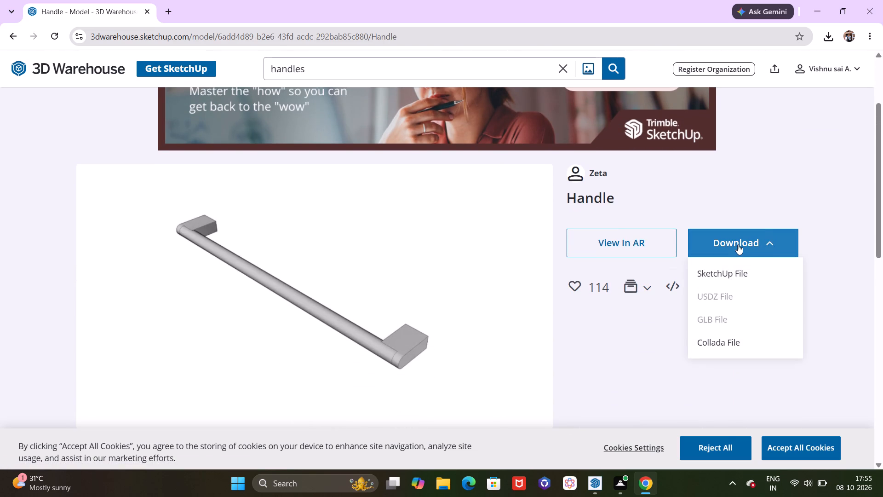
click(740, 271)
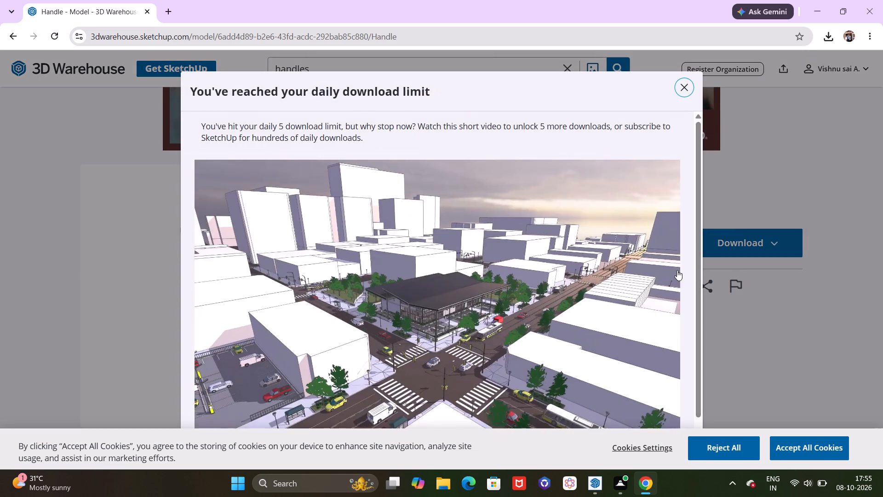
Unlock five more downloads through the promotional video, skipping its remainder, and decline the subscription offer.
scroll(627, 247, down, 13)
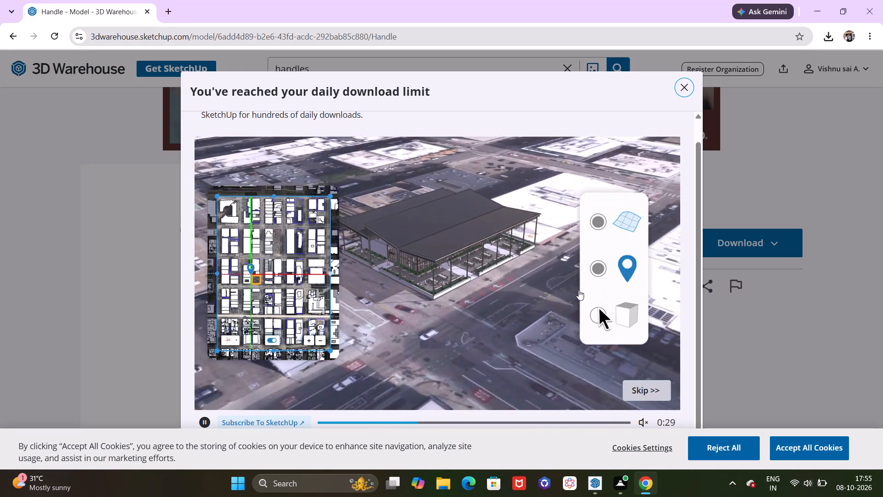
click(644, 392)
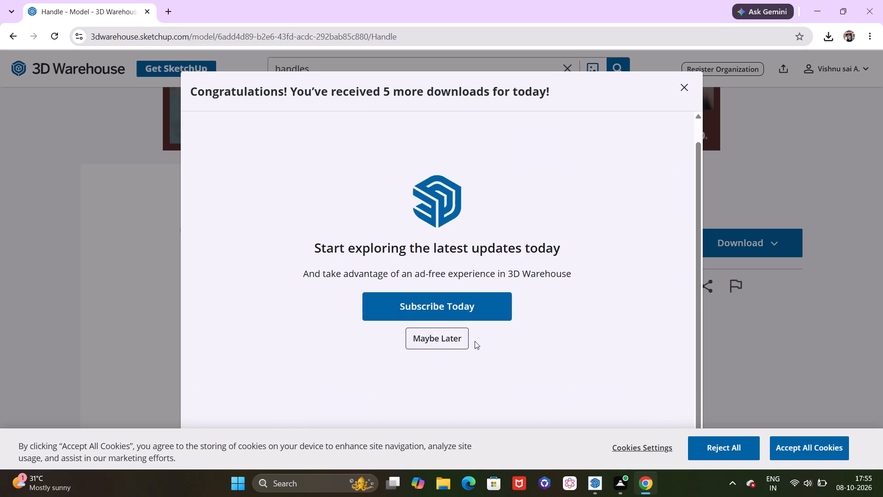
click(438, 342)
Download the grey round-bar Handle model as a SketchUp file.
click(735, 237)
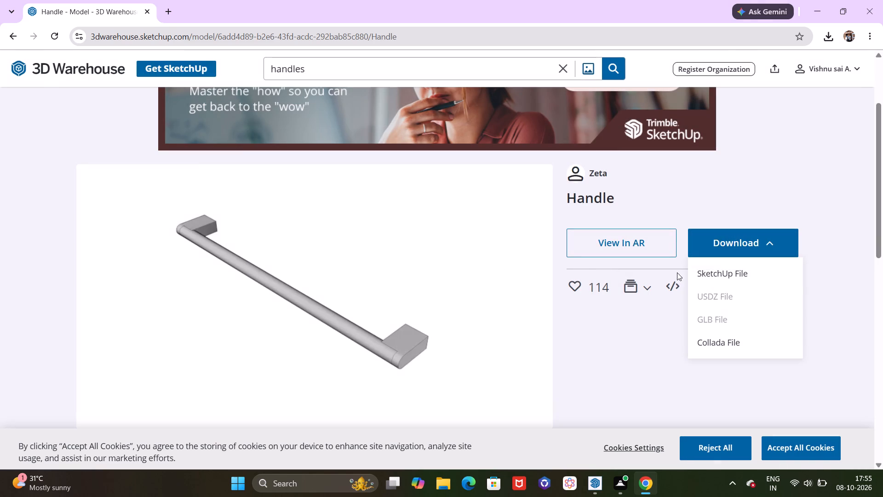
click(721, 274)
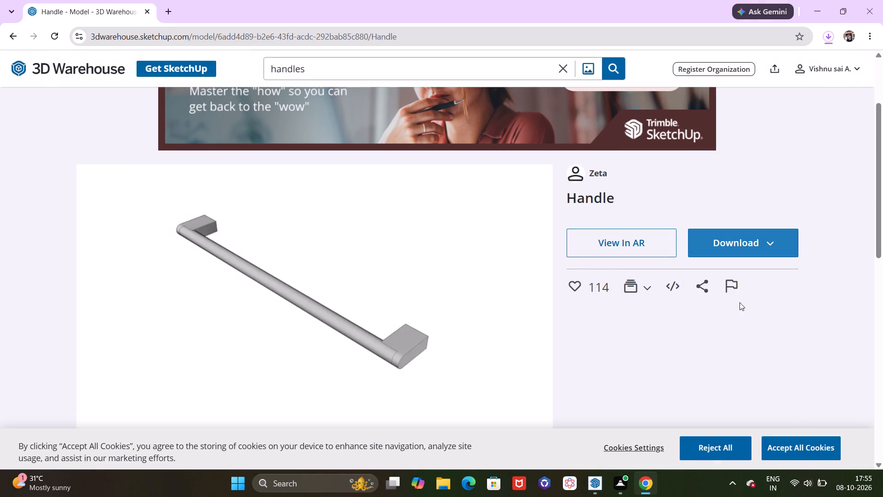
Switch to SketchUp, import the downloaded handle model and place it on the wardrobe's door front nearest the bed wall.
click(594, 484)
click(529, 439)
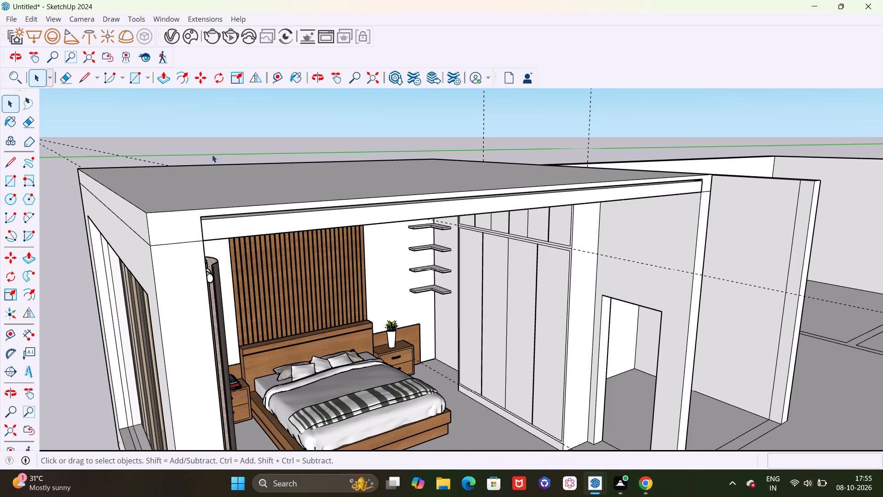
click(17, 20)
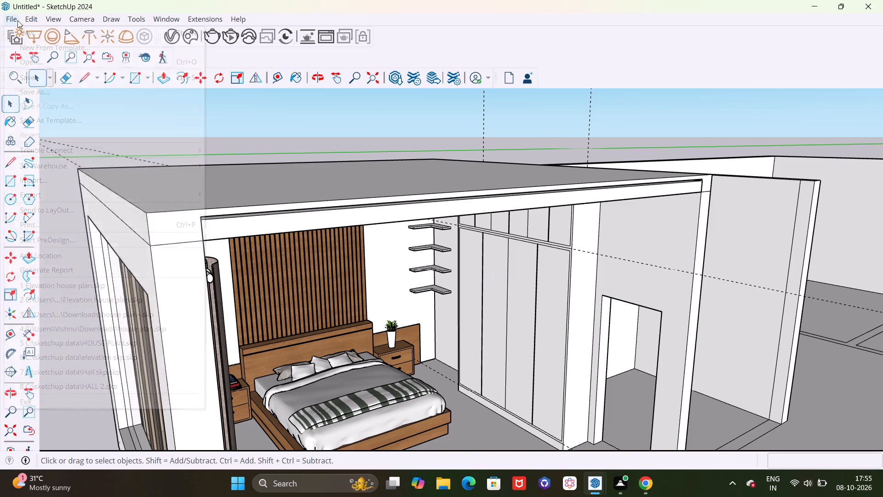
click(72, 183)
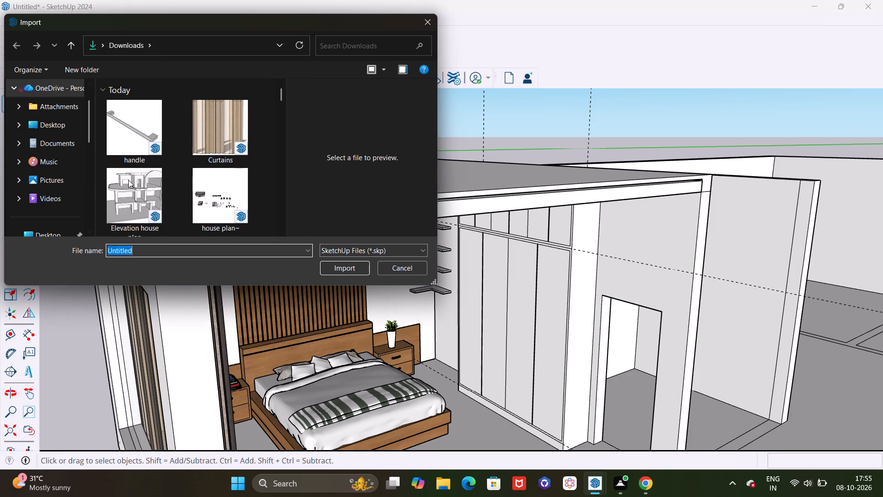
click(131, 118)
click(341, 266)
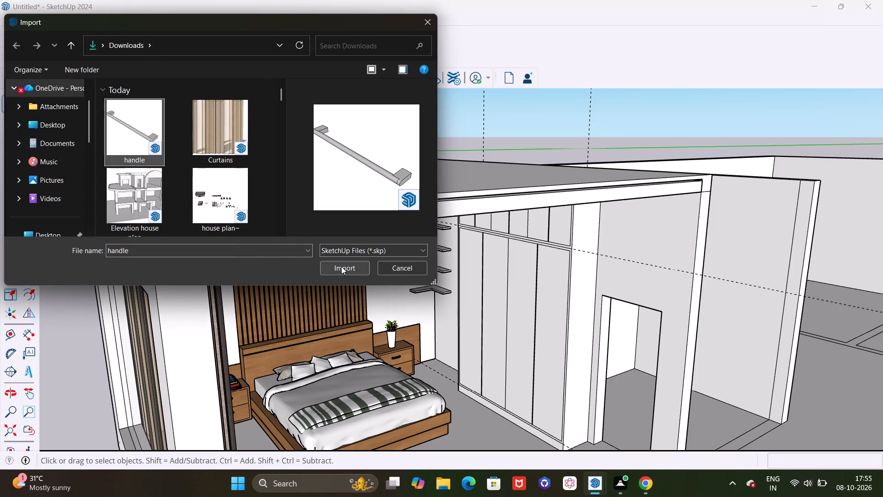
scroll(448, 341, up, 5)
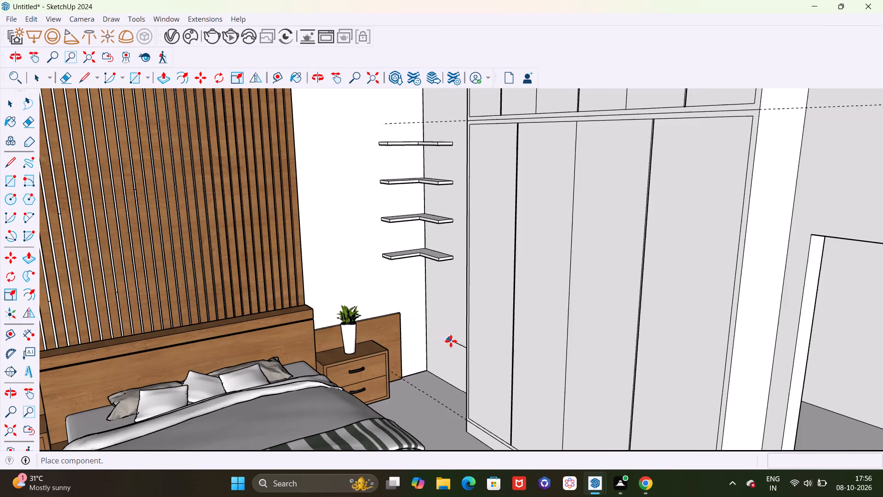
scroll(482, 335, up, 5)
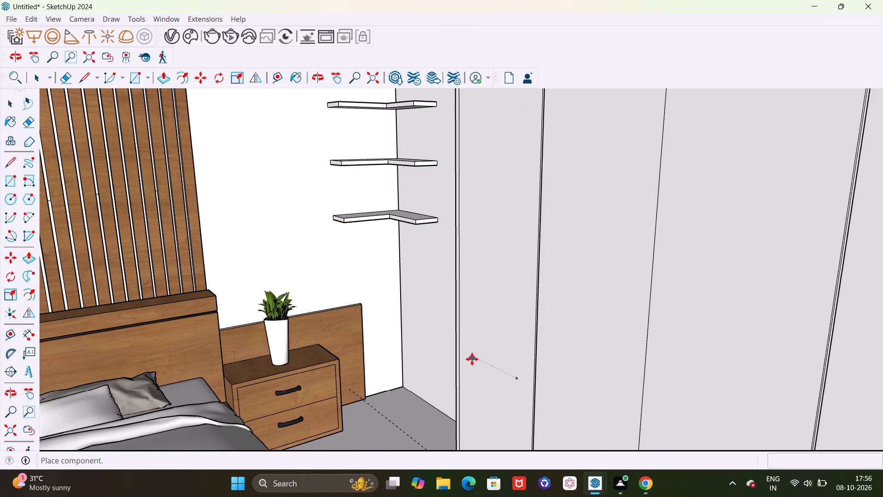
scroll(471, 329, down, 9)
click(471, 348)
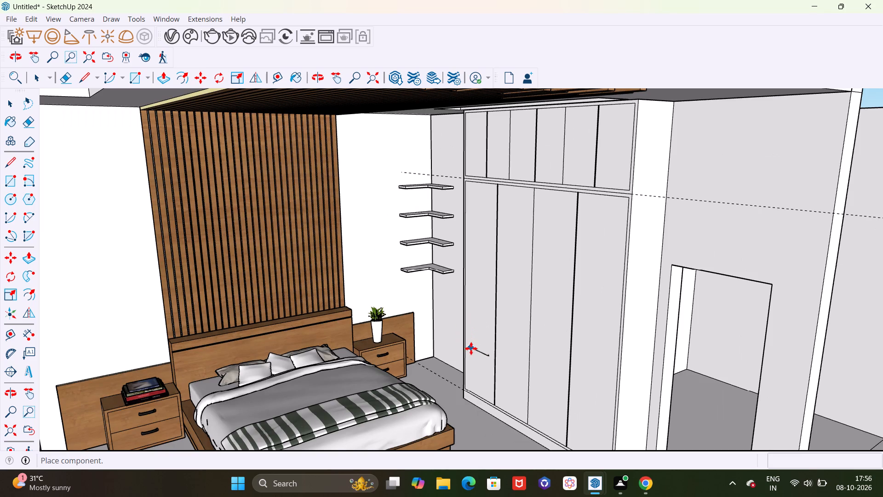
Move the handle along the green axis, off the wardrobe door and out into the room.
scroll(474, 354, up, 11)
scroll(480, 314, down, 5)
scroll(500, 348, up, 7)
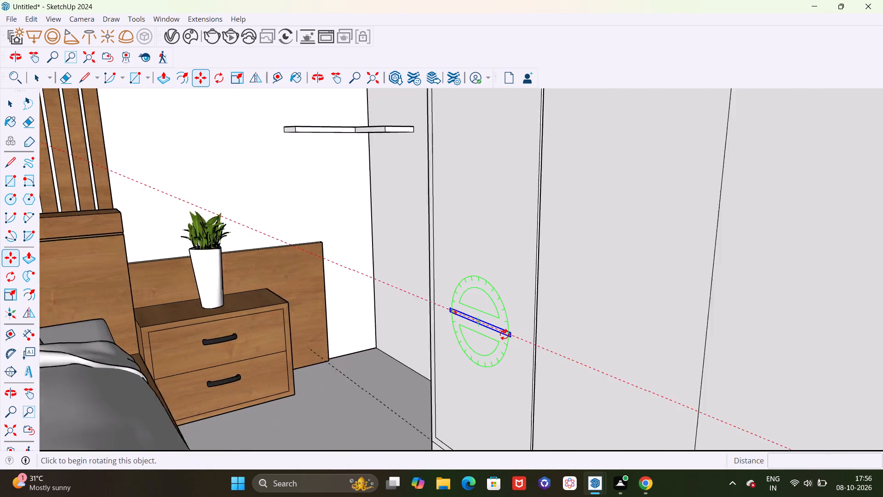
scroll(504, 335, up, 17)
key(m)
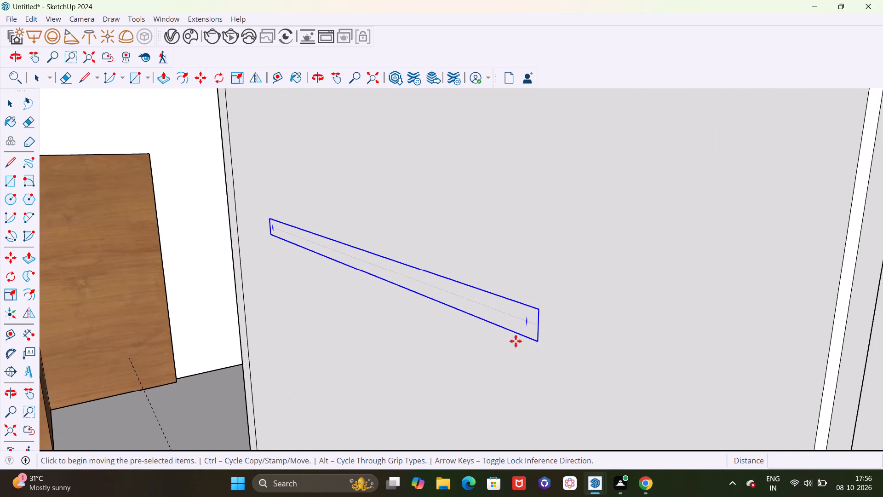
click(538, 341)
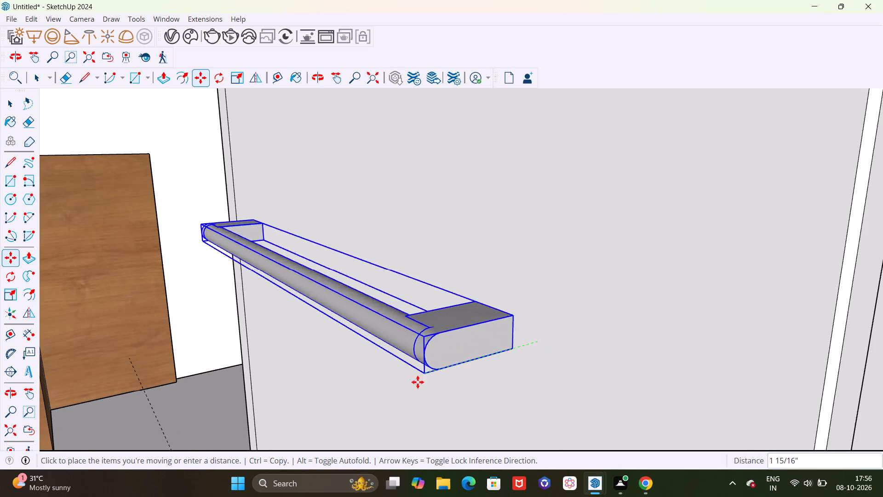
scroll(195, 377, down, 2)
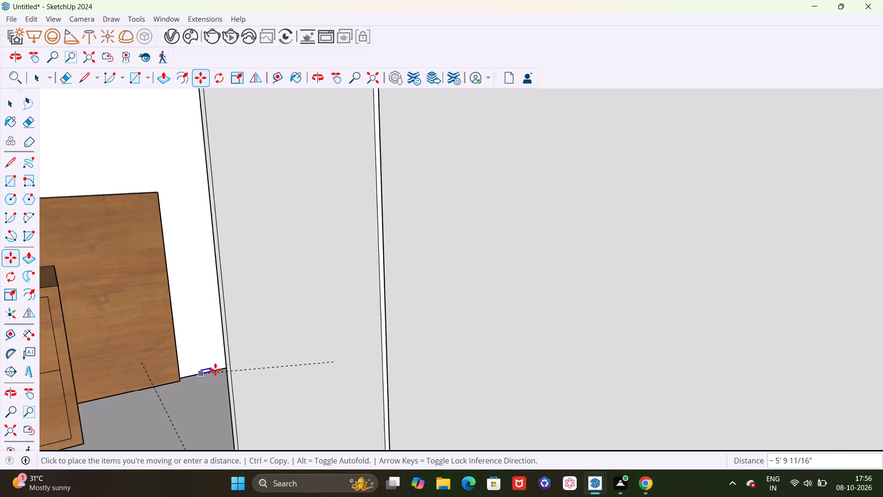
scroll(215, 370, down, 8)
key(Left)
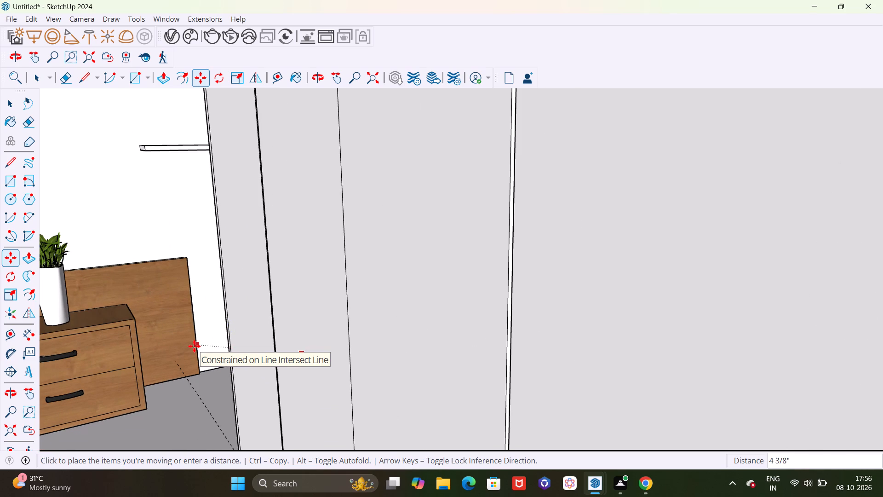
scroll(129, 359, down, 7)
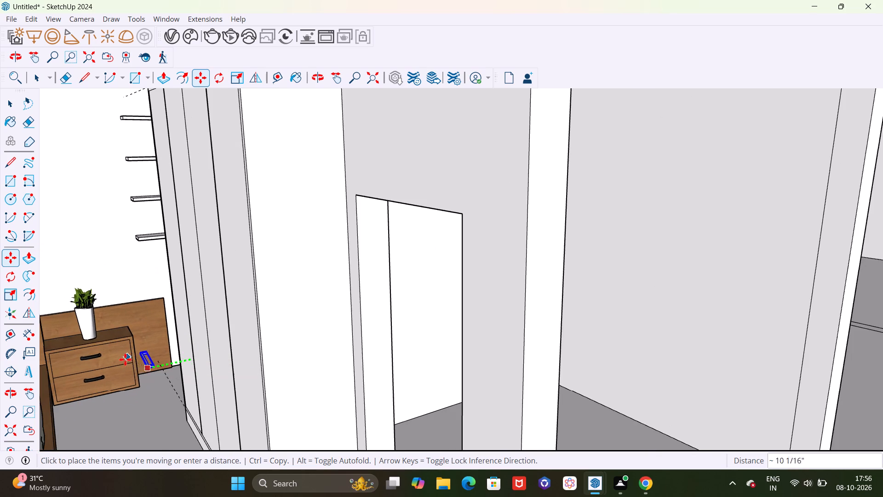
click(87, 371)
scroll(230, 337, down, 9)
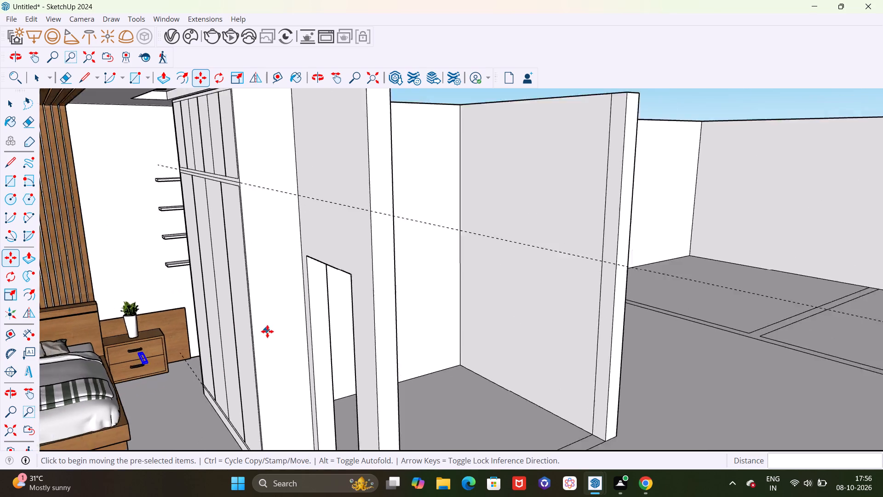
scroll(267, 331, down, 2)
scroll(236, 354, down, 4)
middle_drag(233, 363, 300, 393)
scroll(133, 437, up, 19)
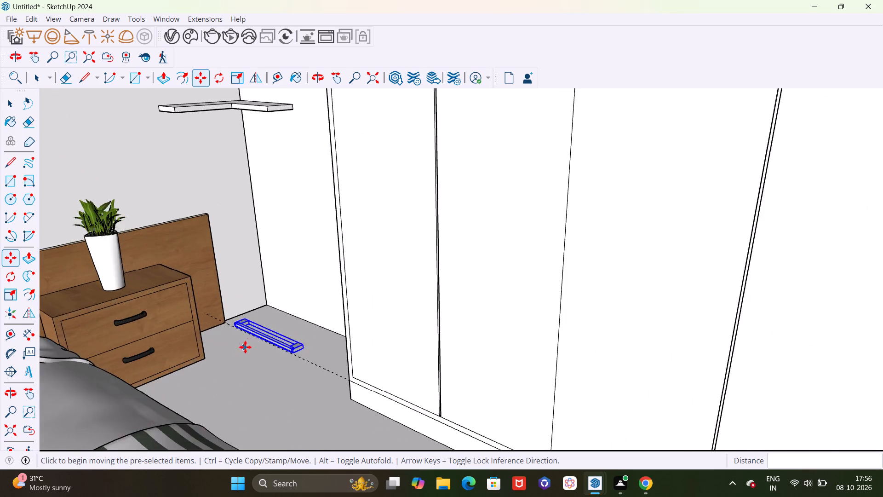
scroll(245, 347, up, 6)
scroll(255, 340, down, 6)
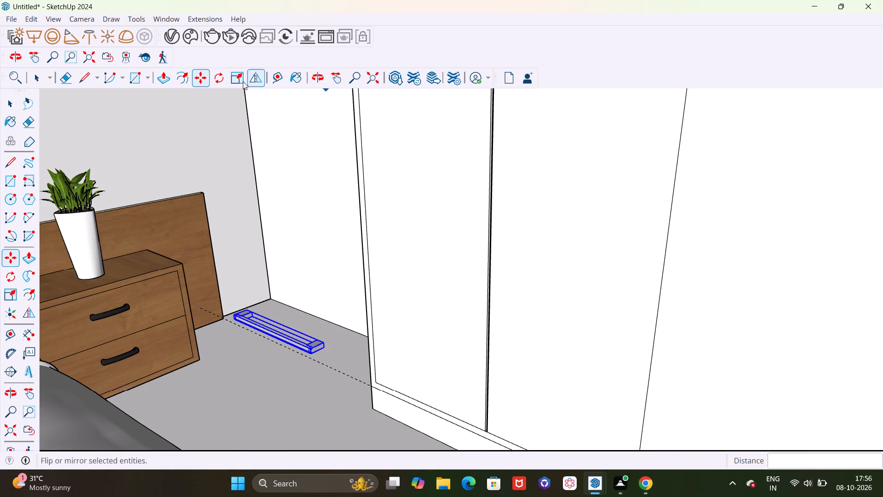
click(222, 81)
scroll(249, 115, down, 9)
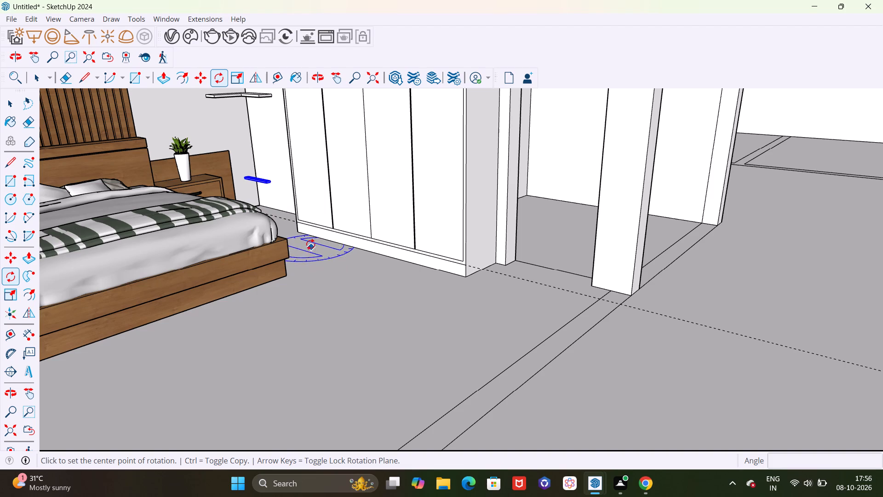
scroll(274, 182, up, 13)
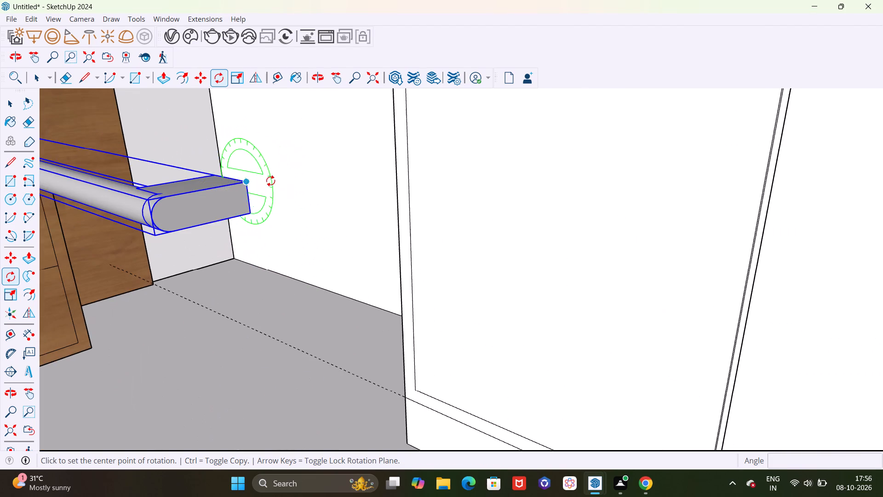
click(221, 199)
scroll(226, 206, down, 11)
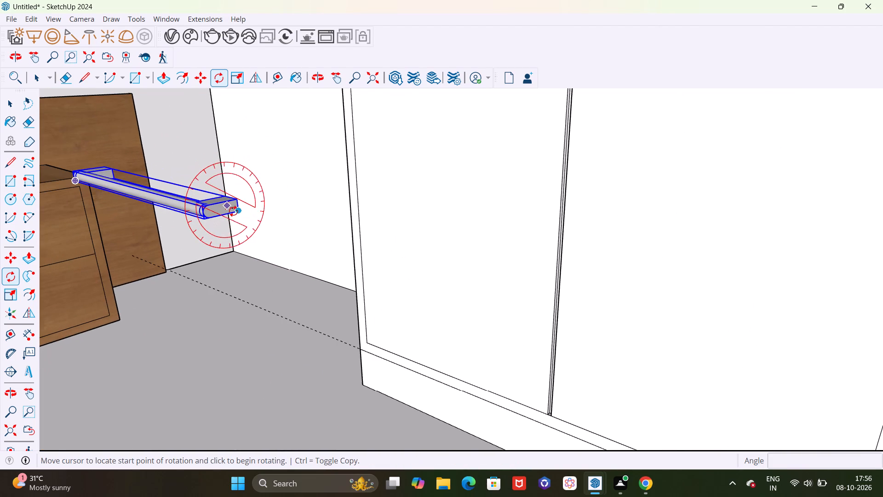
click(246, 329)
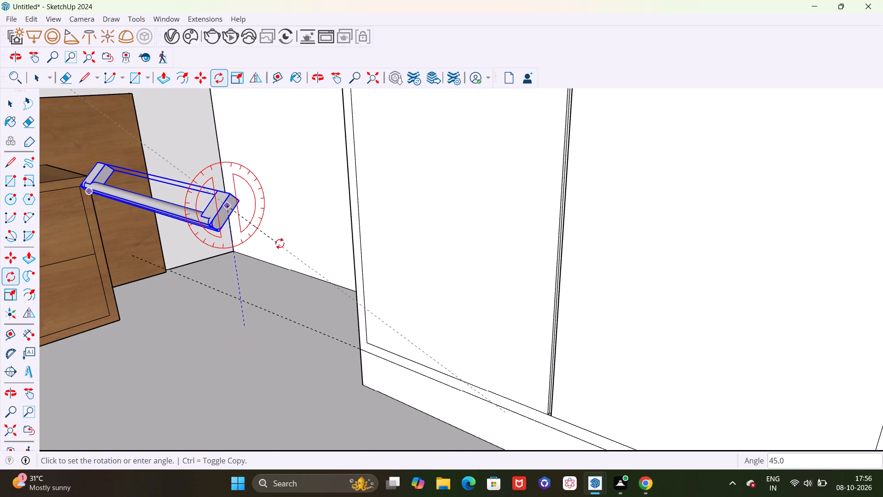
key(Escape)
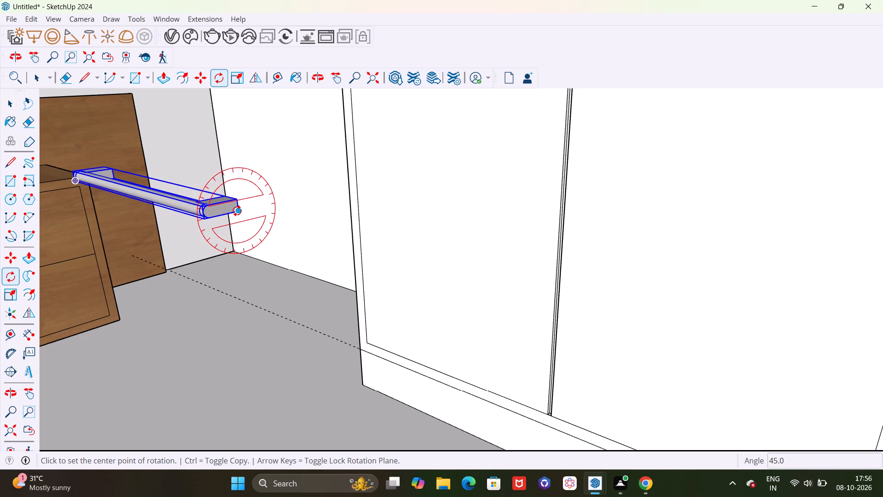
Rotate the handle 90° about the green axis so that it stands upright.
click(280, 204)
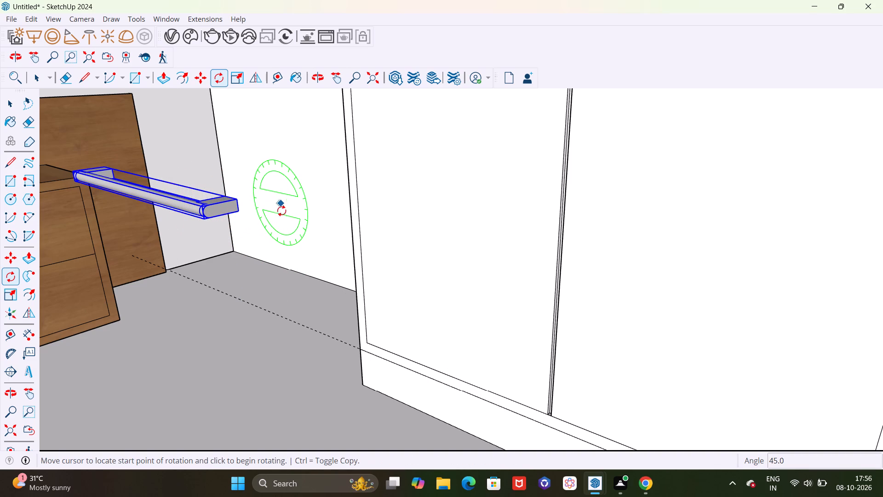
click(289, 266)
scroll(306, 217, down, 5)
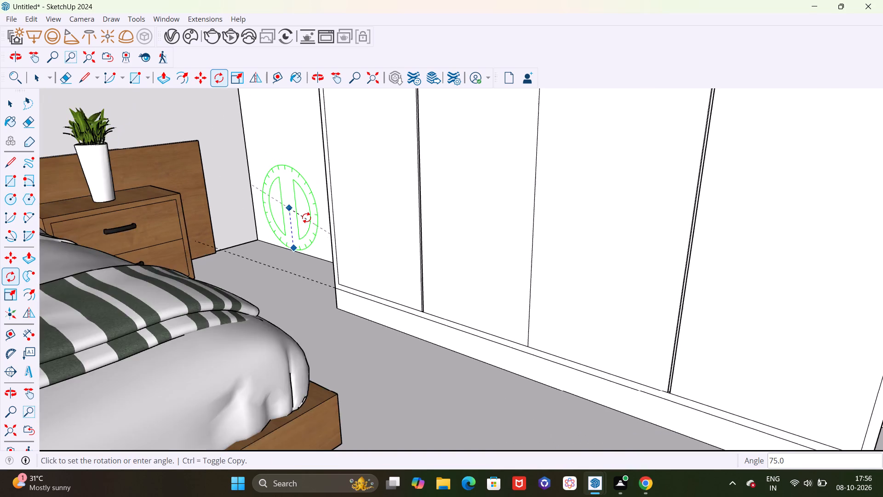
scroll(306, 218, down, 7)
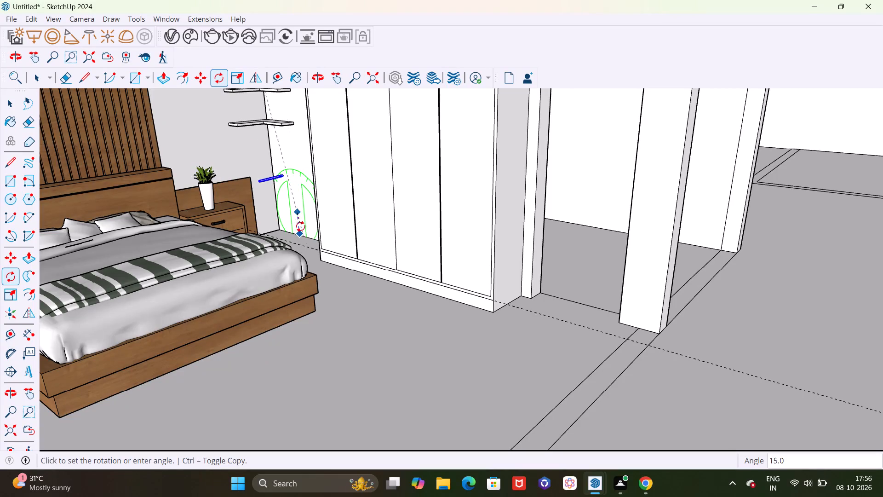
click(335, 223)
Move the upright handle about 4' 11" across to the front of the wardrobe door nearest the corner shelves.
scroll(204, 138, up, 4)
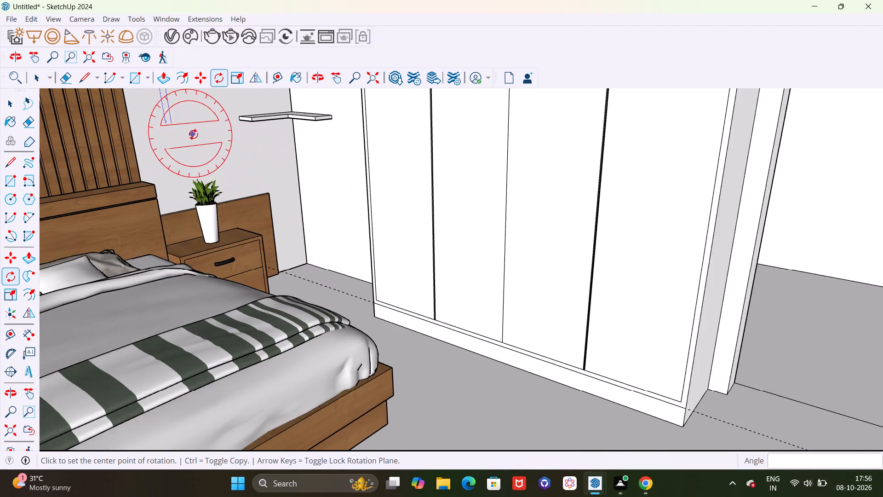
scroll(193, 134, up, 2)
key(m)
scroll(277, 213, down, 9)
scroll(240, 187, up, 6)
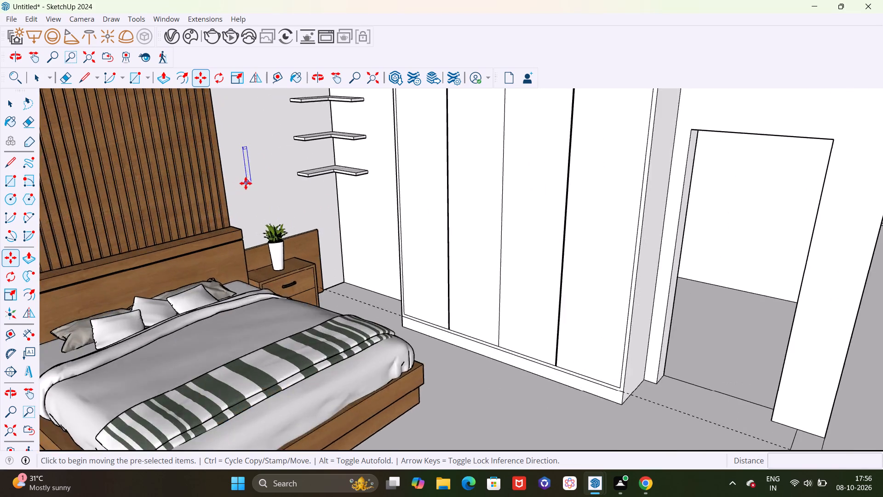
scroll(246, 183, up, 10)
click(247, 182)
scroll(287, 202, down, 4)
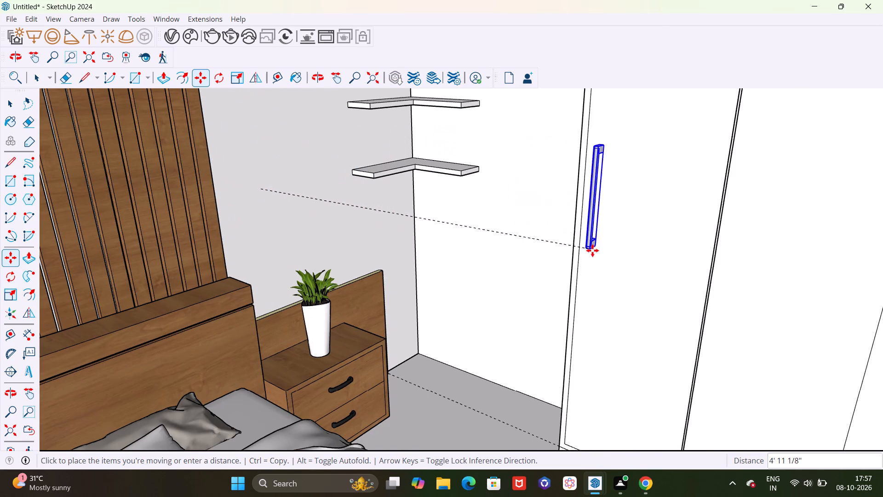
click(595, 252)
Scale the upright bar handle along its length from its top end so that it becomes taller.
scroll(616, 287, down, 5)
middle_drag(629, 316, 476, 301)
scroll(419, 211, up, 5)
scroll(439, 224, down, 11)
middle_drag(526, 278, 563, 278)
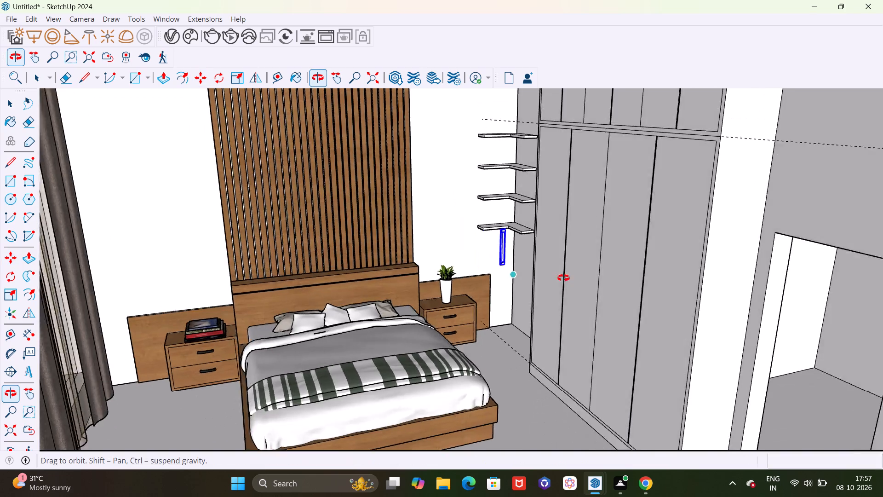
middle_drag(563, 278, 620, 271)
scroll(537, 237, up, 9)
scroll(498, 301, up, 2)
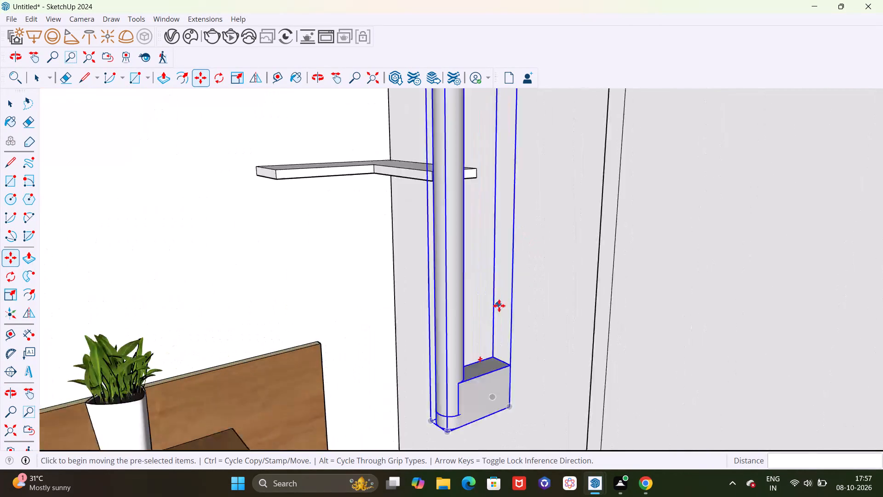
scroll(499, 306, up, 6)
scroll(479, 272, down, 10)
key(s)
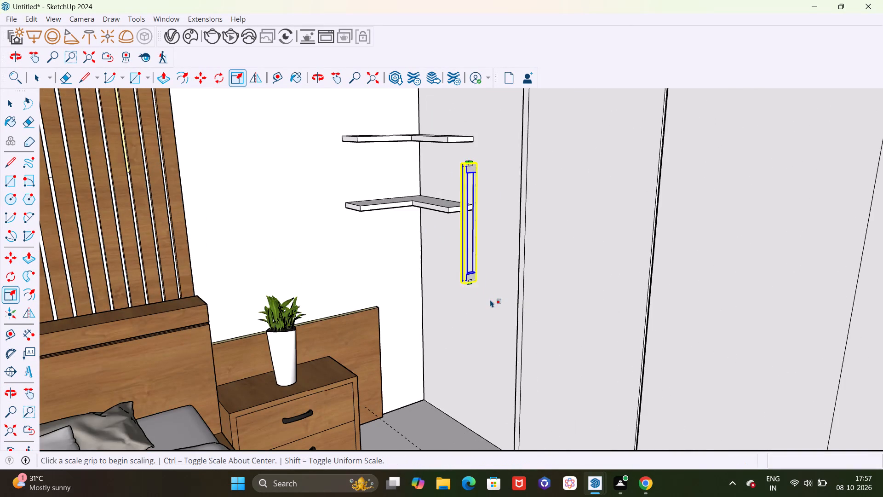
scroll(479, 294, up, 5)
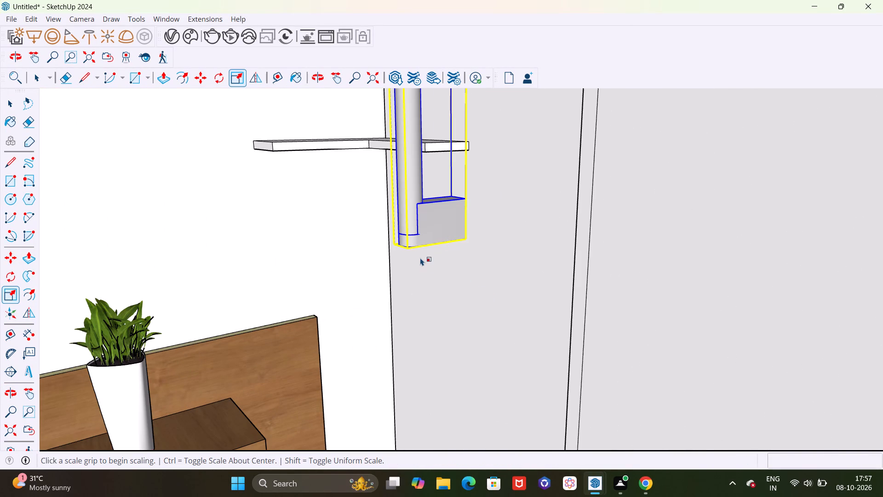
scroll(418, 265, down, 7)
key(s)
scroll(420, 245, up, 4)
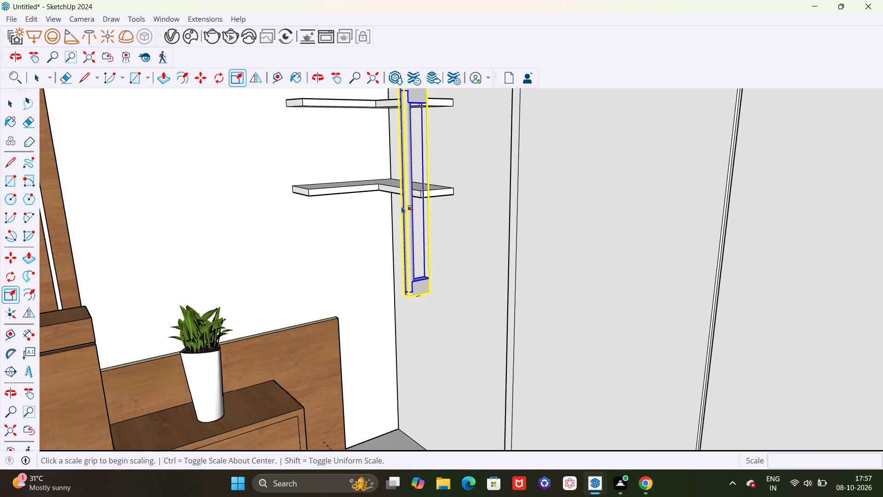
scroll(459, 274, down, 4)
middle_drag(447, 292, 480, 301)
scroll(498, 226, up, 8)
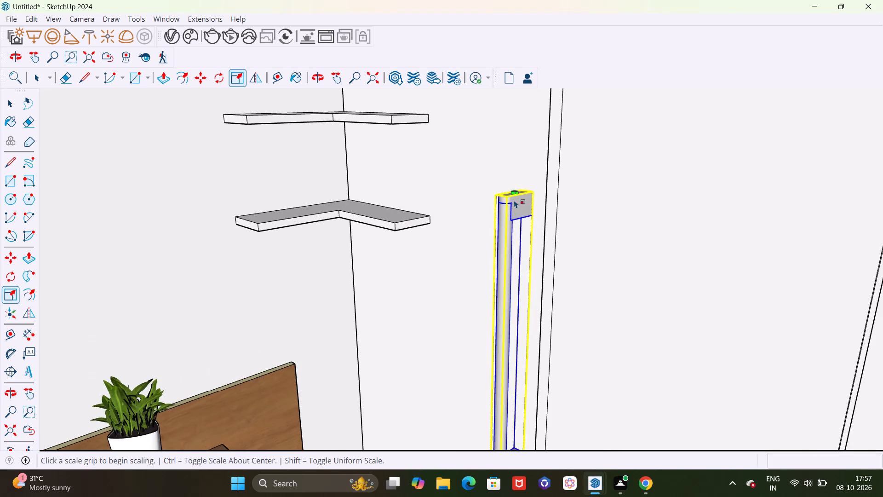
scroll(514, 200, up, 4)
middle_drag(534, 295, 443, 323)
scroll(477, 270, down, 12)
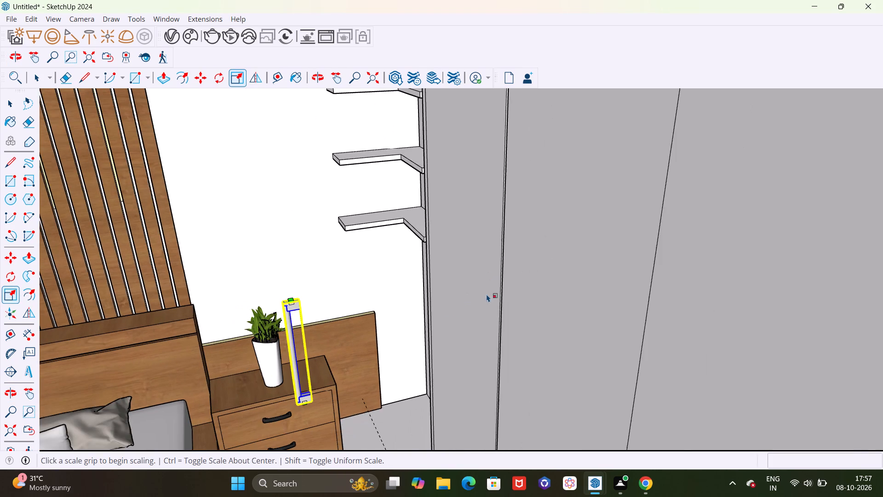
scroll(338, 409, up, 1)
middle_drag(300, 387, 351, 382)
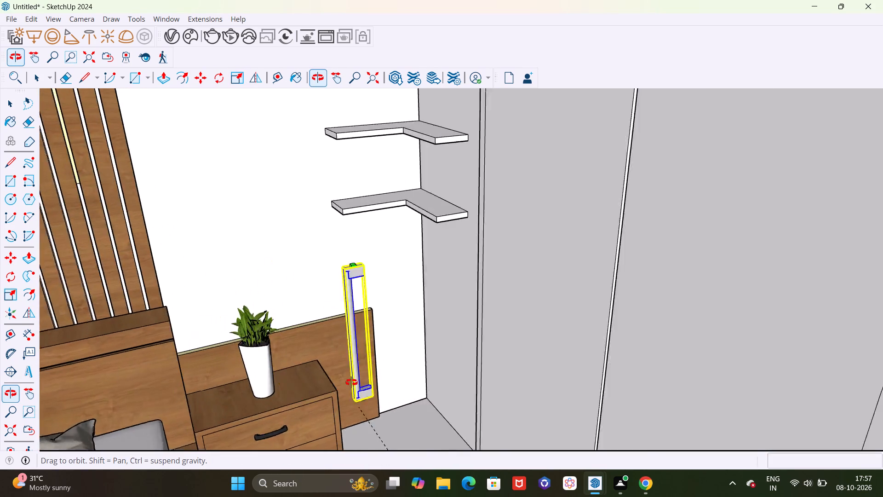
middle_drag(351, 382, 365, 370)
scroll(432, 262, up, 5)
scroll(465, 248, down, 4)
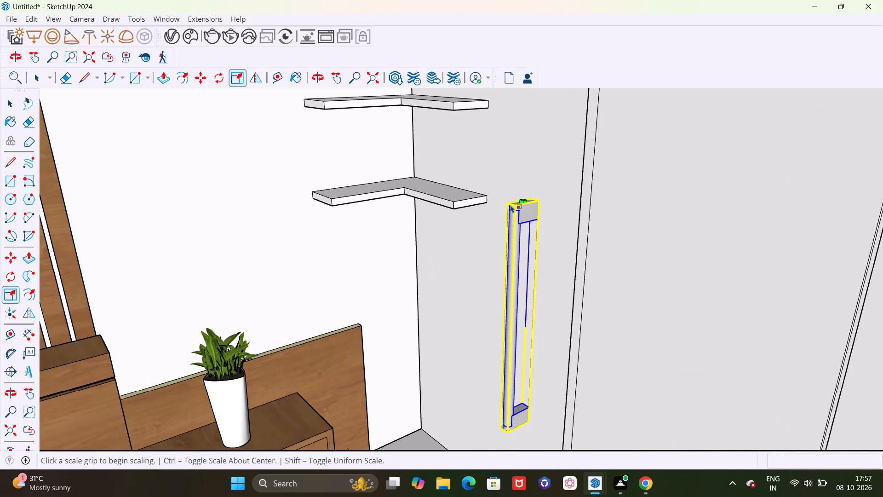
drag(522, 201, 522, 179)
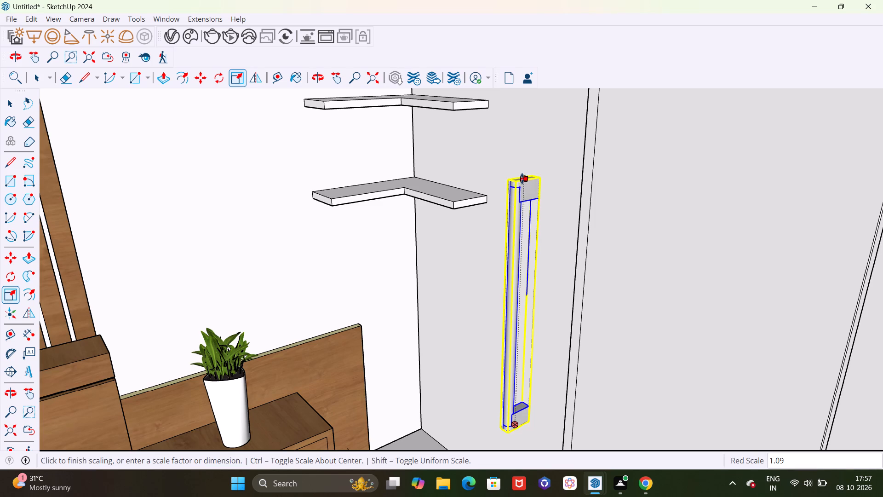
drag(522, 179, 522, 156)
Move the lengthened handle onto the second wardrobe door from the corner shelves, close to its edge with the third door.
scroll(535, 185, down, 9)
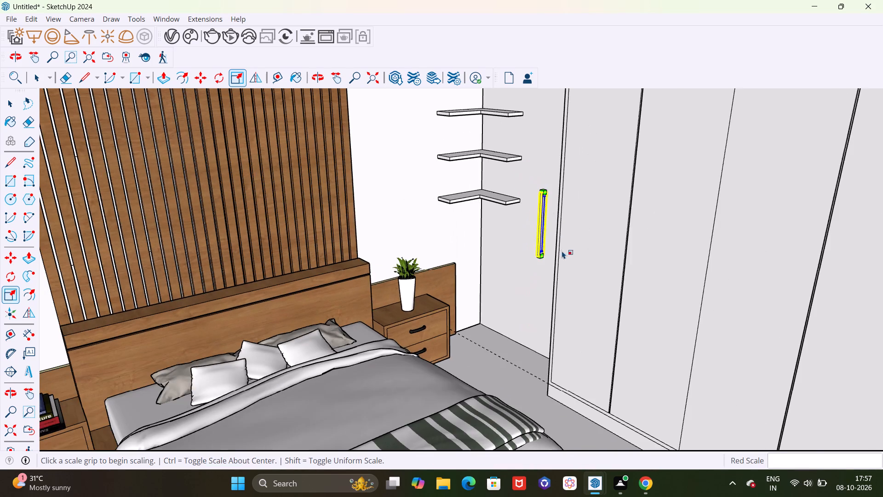
middle_drag(563, 252, 577, 254)
scroll(566, 256, up, 13)
middle_drag(604, 272, 534, 299)
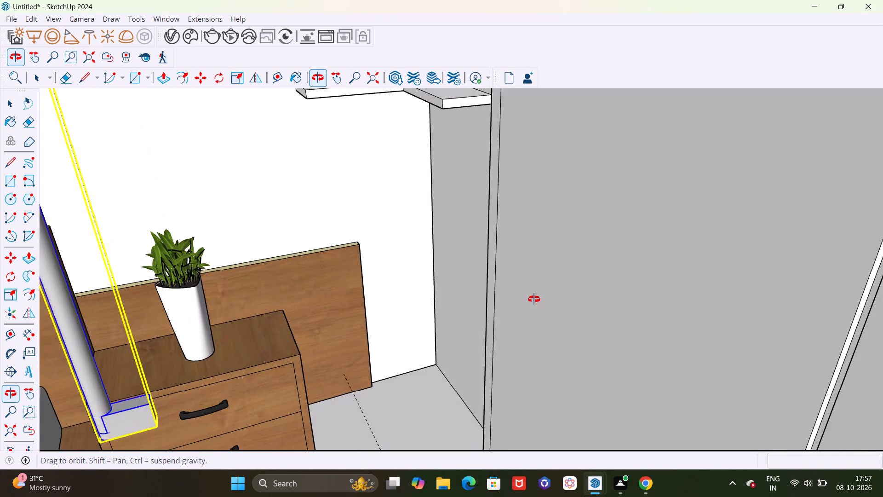
middle_drag(534, 299, 537, 293)
key(m)
scroll(306, 346, down, 4)
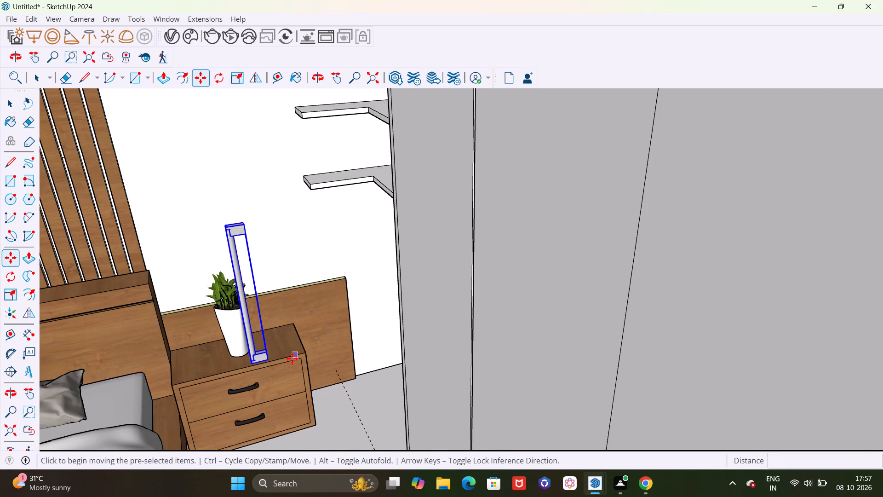
click(266, 361)
scroll(444, 344, down, 7)
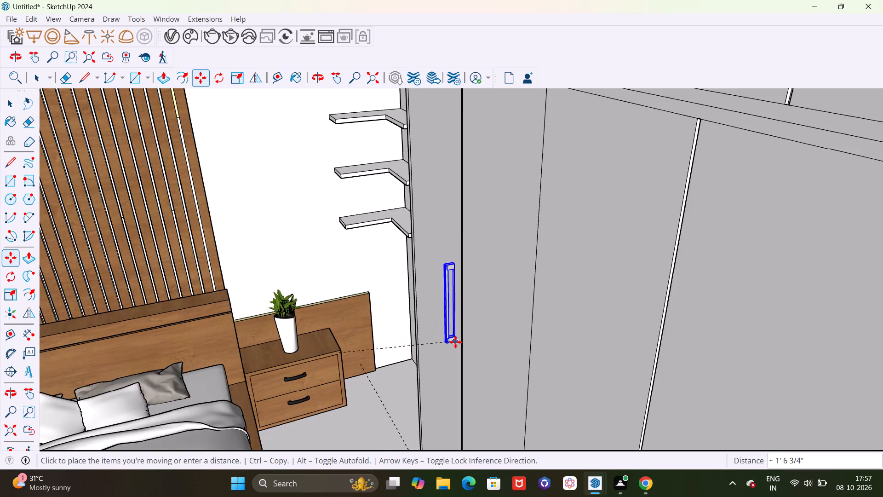
scroll(455, 342, down, 2)
middle_drag(462, 362, 471, 358)
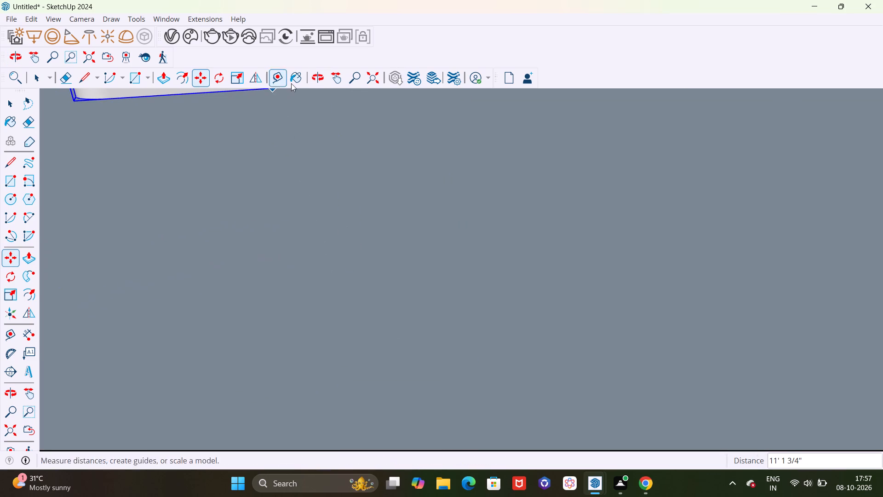
click(372, 82)
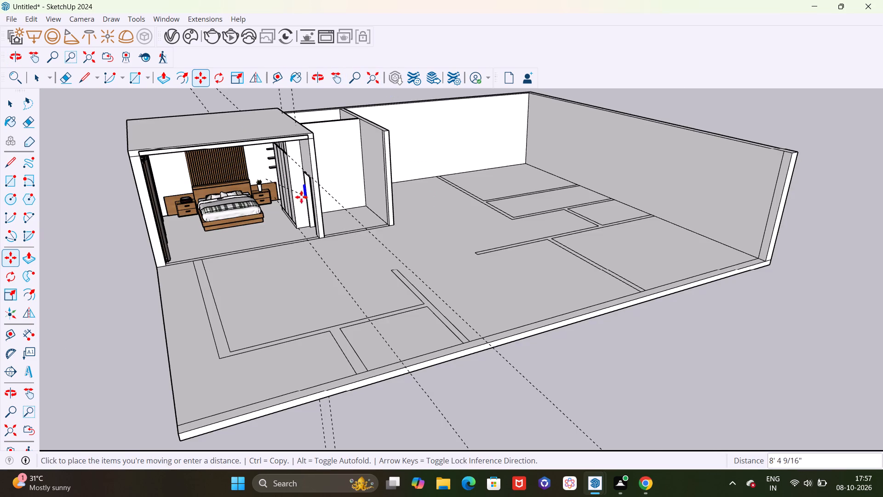
scroll(301, 197, up, 9)
middle_drag(281, 190, 432, 159)
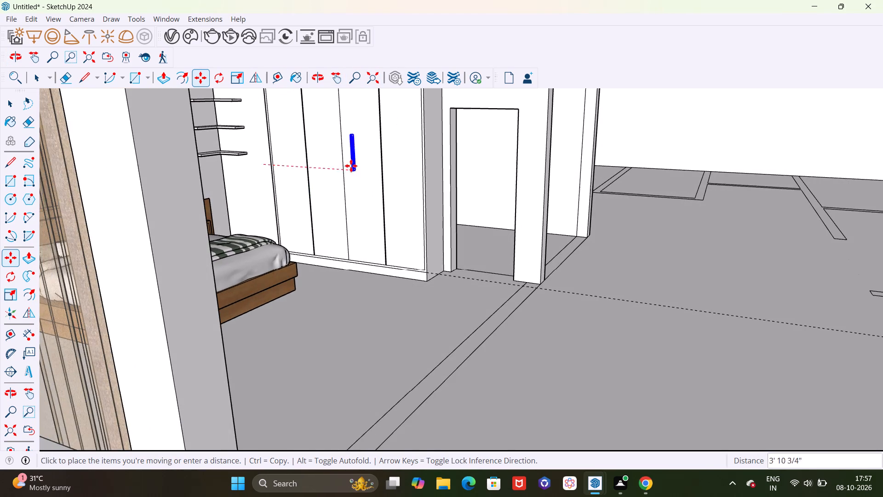
scroll(313, 173, up, 9)
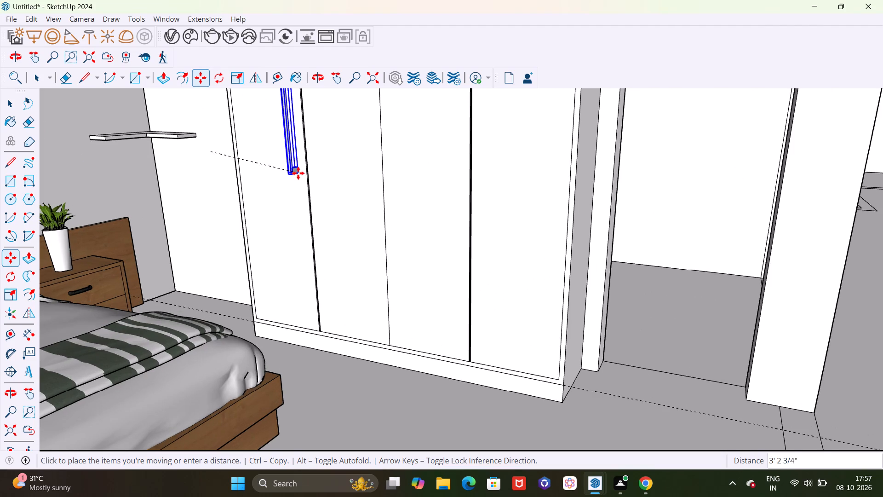
scroll(291, 186, down, 4)
middle_drag(295, 210, 230, 238)
scroll(230, 238, down, 1)
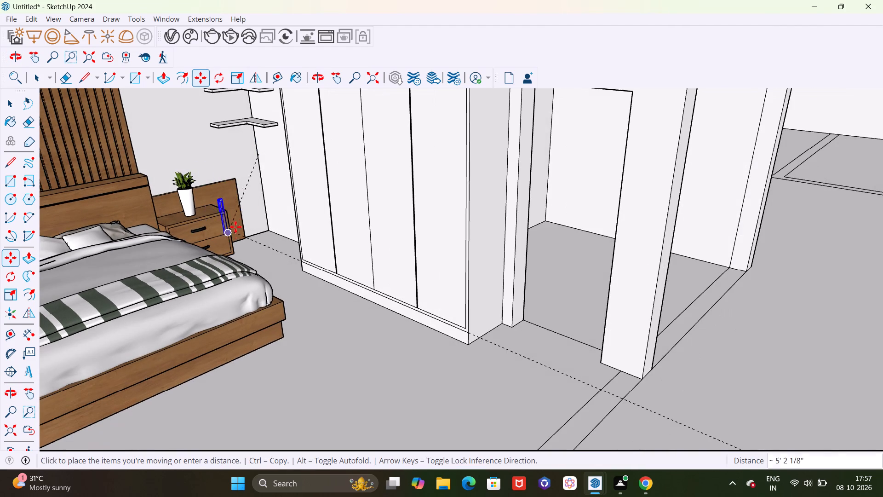
scroll(298, 194, down, 11)
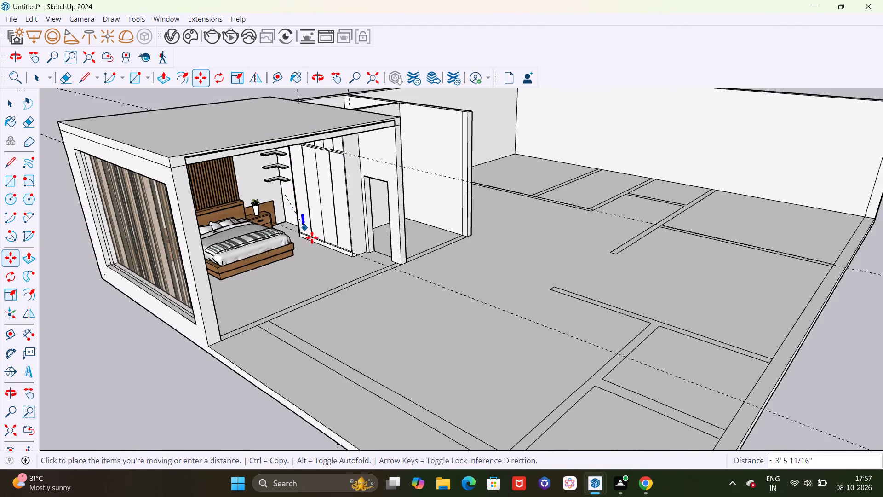
middle_drag(321, 252, 242, 251)
scroll(315, 167, up, 13)
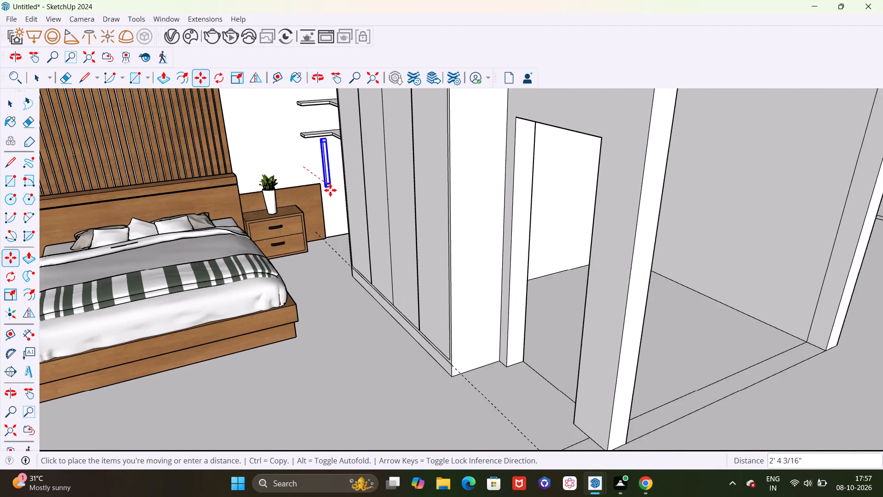
scroll(353, 192, up, 10)
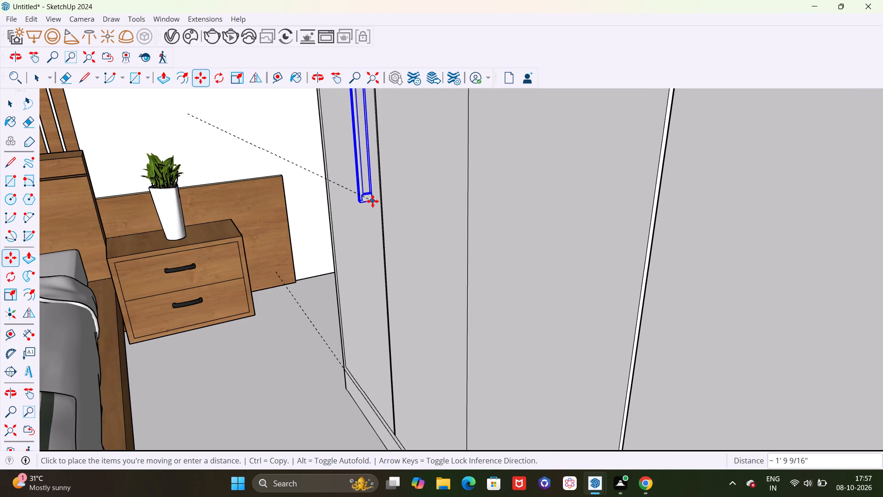
scroll(371, 203, up, 3)
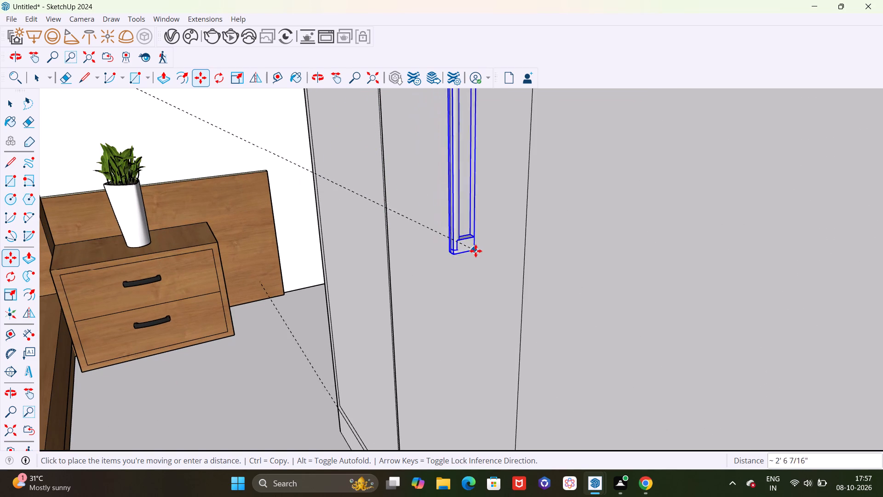
click(498, 243)
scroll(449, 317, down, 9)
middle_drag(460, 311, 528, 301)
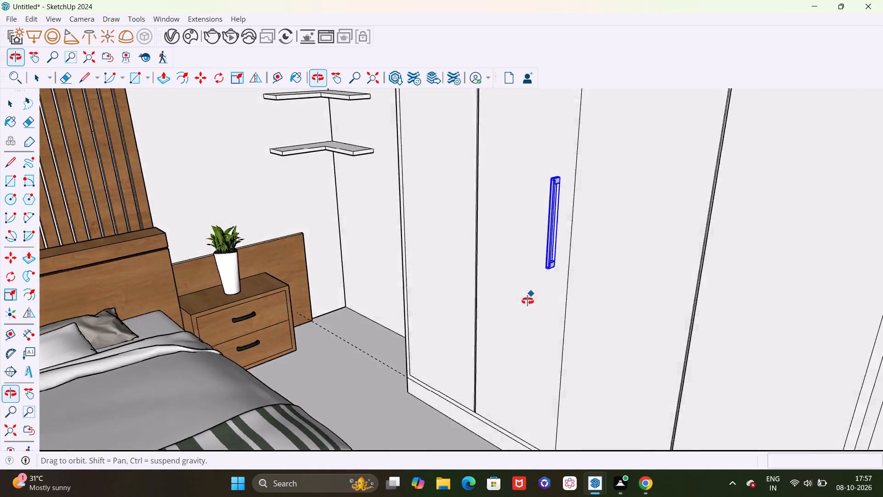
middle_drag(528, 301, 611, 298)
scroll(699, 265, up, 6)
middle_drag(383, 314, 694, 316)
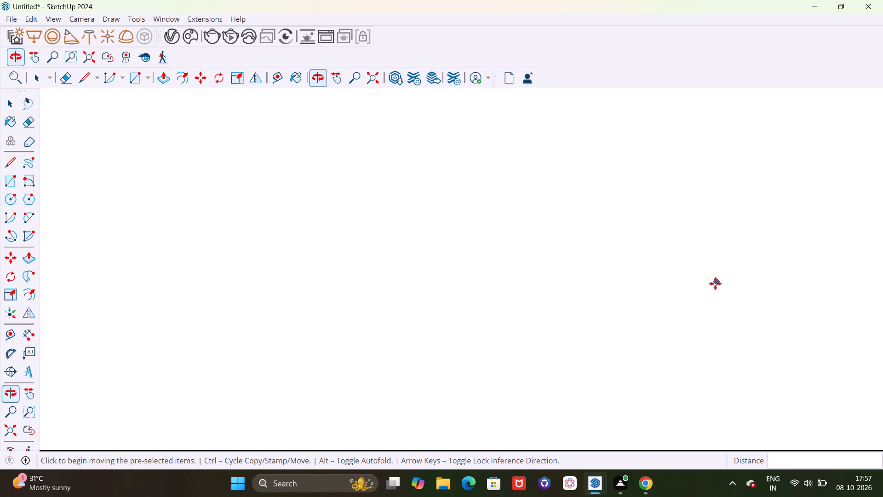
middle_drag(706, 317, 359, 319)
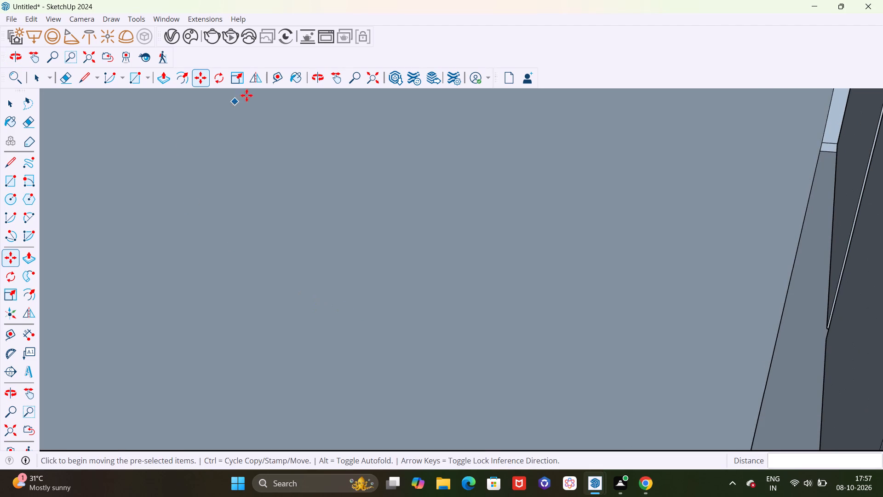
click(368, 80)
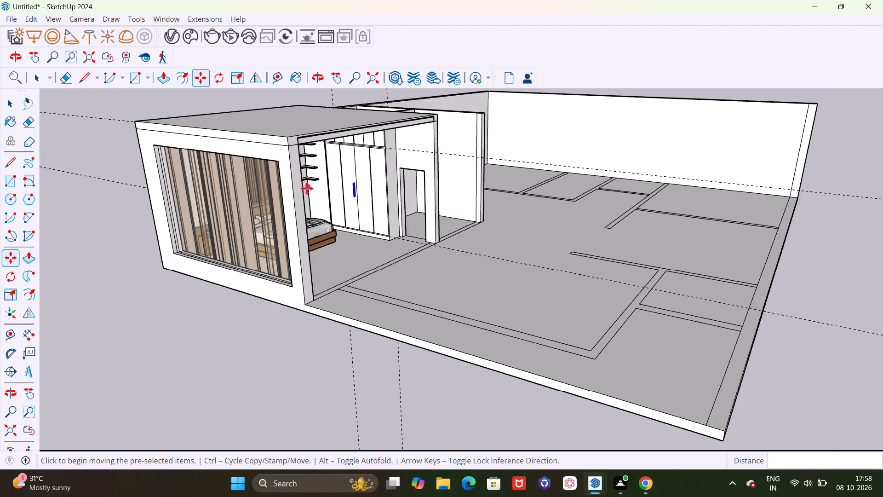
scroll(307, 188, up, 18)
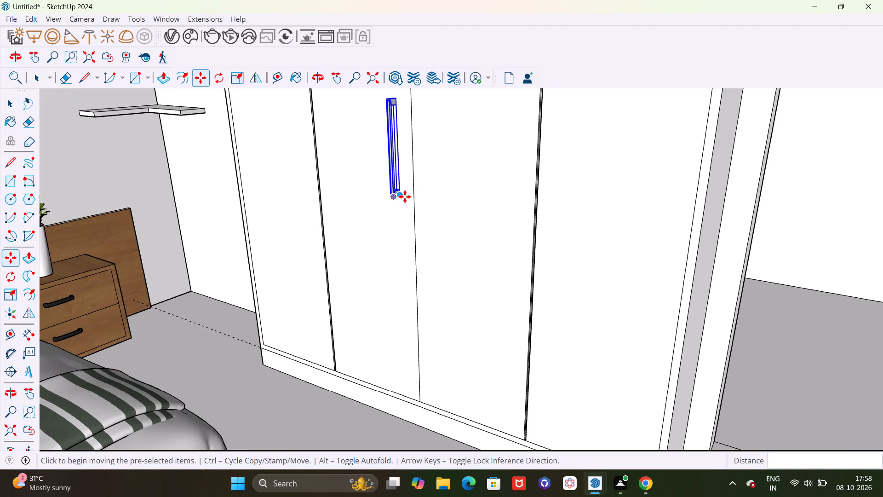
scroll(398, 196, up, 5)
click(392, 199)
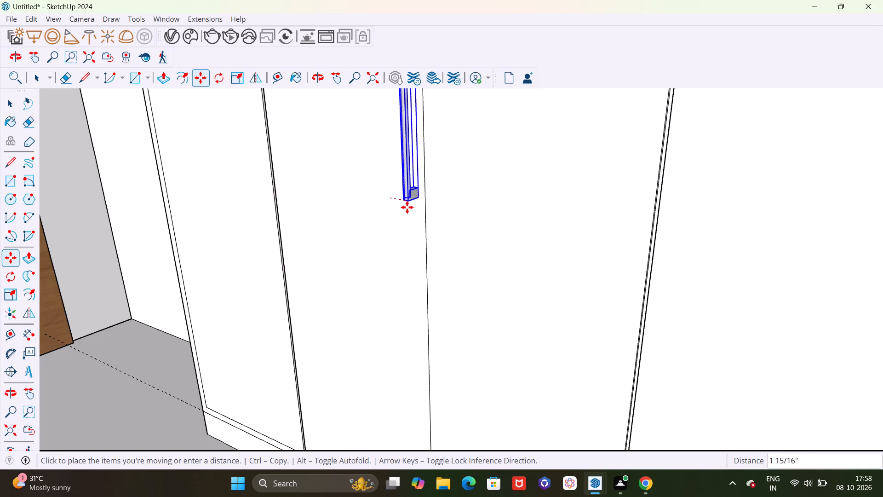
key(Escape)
Move the upright handle about 1' 8 3/8" along the red axis onto the wardrobe door nearest the corner shelves, close to the second door.
middle_drag(415, 236, 314, 264)
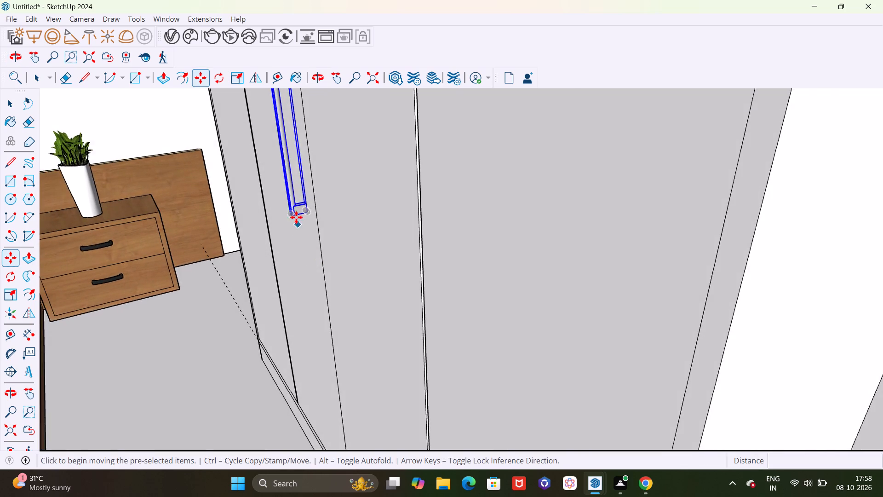
scroll(296, 209, up, 20)
scroll(296, 209, up, 7)
middle_drag(354, 243, 340, 246)
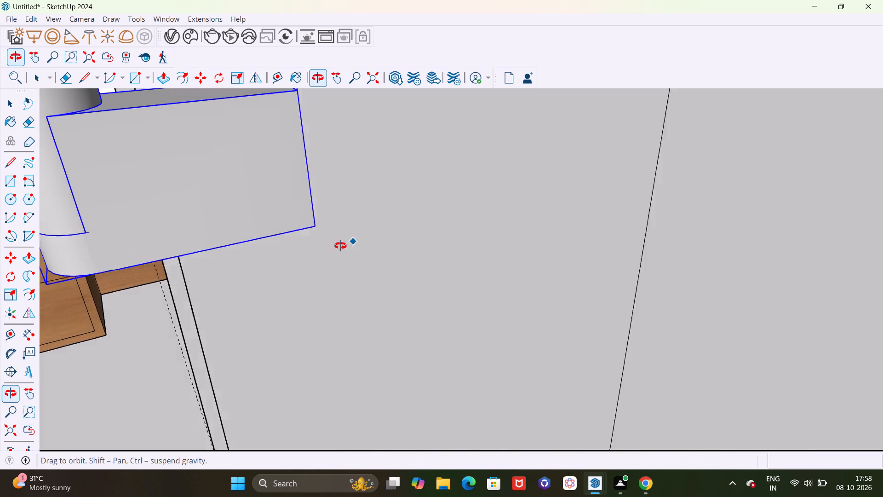
middle_drag(340, 246, 442, 248)
scroll(470, 245, down, 8)
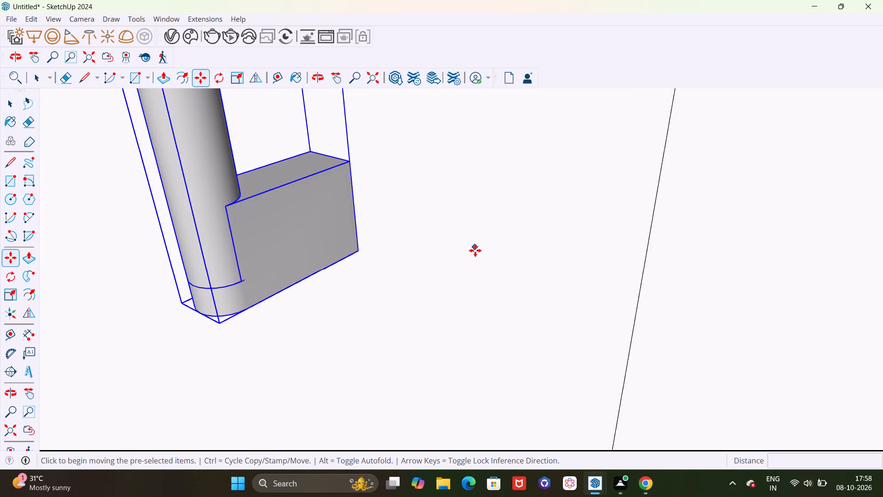
scroll(475, 250, down, 20)
scroll(475, 250, down, 11)
middle_drag(417, 285, 426, 285)
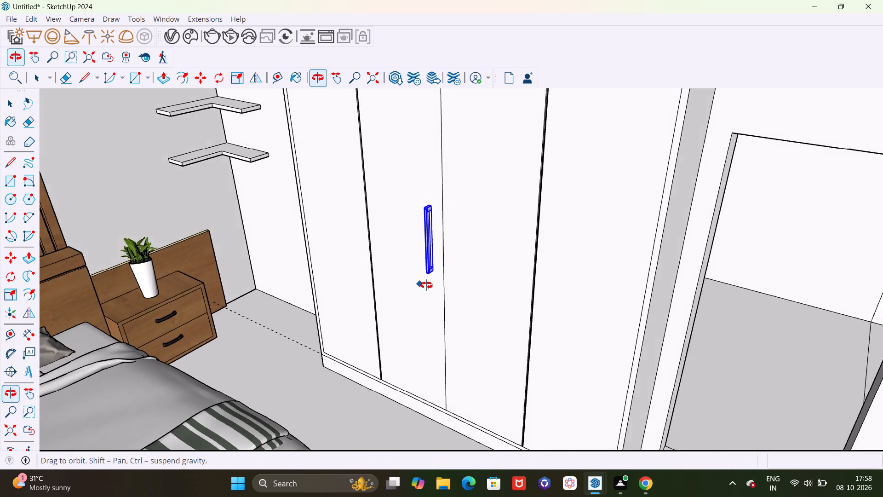
middle_drag(426, 285, 563, 266)
scroll(531, 258, up, 3)
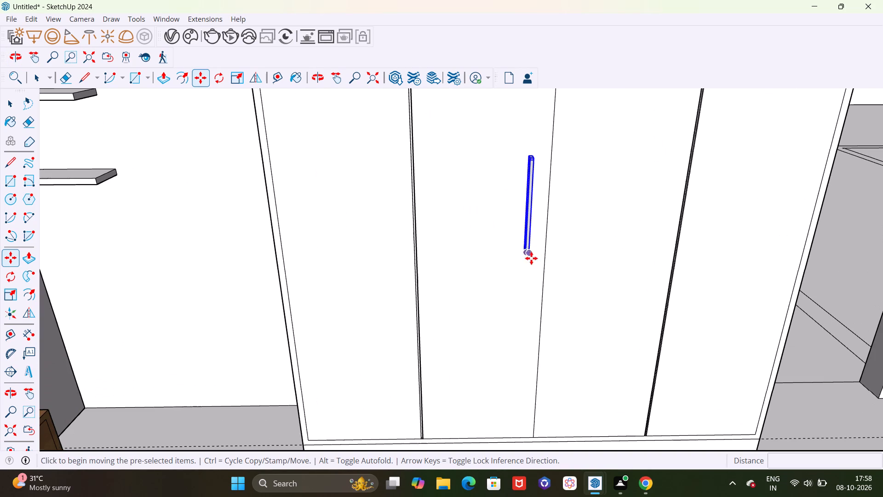
click(529, 249)
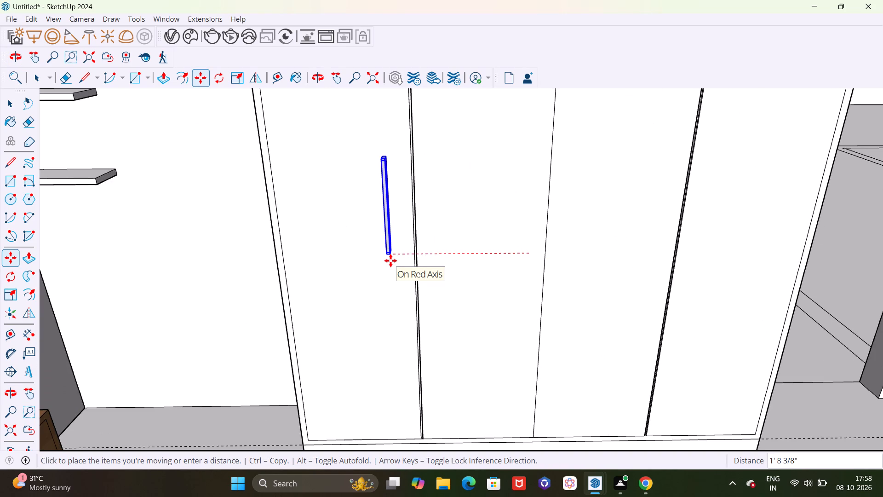
click(390, 260)
Copy the handle about 8 3/8" along the red axis onto the second wardrobe door from the corner shelves.
scroll(389, 263, down, 5)
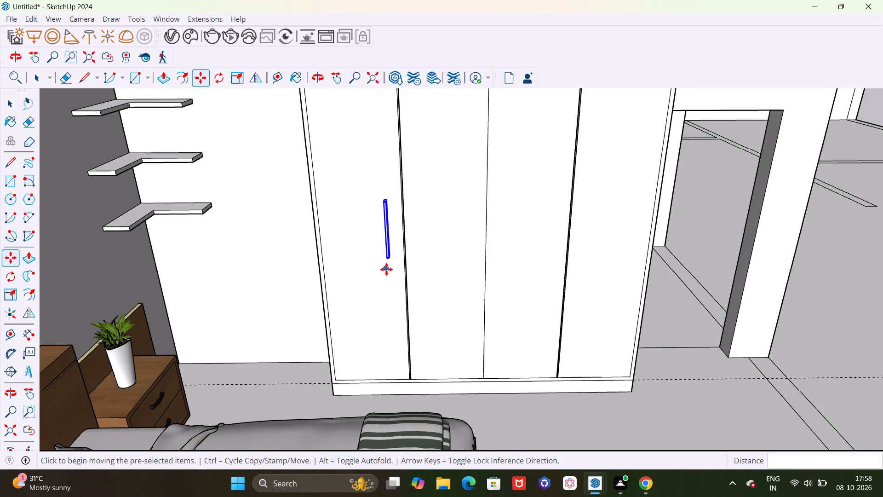
scroll(386, 269, down, 2)
click(376, 85)
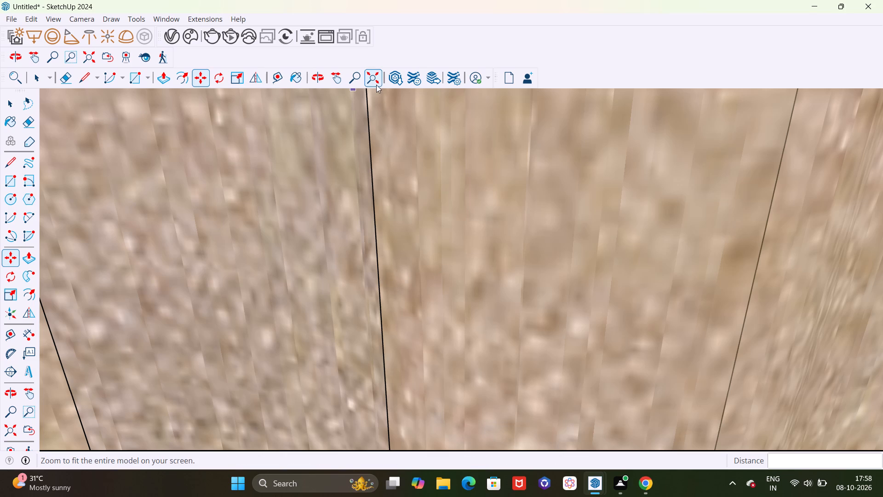
scroll(279, 193, down, 3)
middle_drag(481, 275, 347, 266)
scroll(351, 198, up, 10)
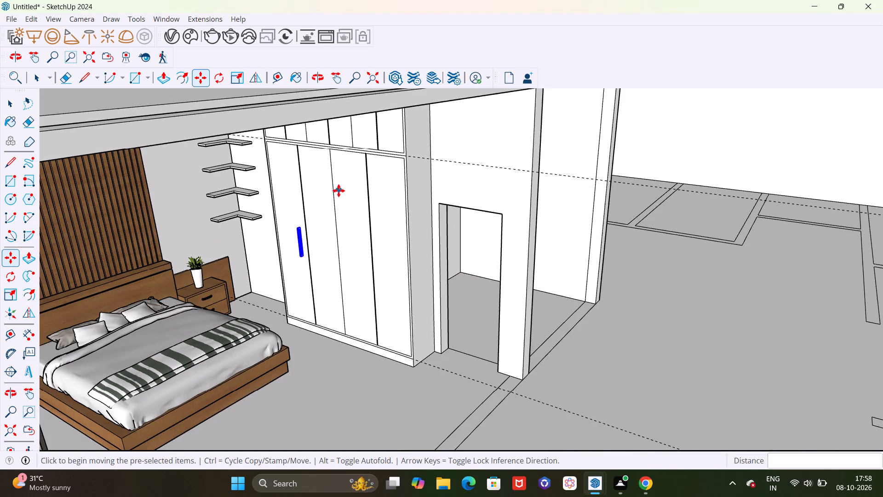
scroll(323, 254, up, 7)
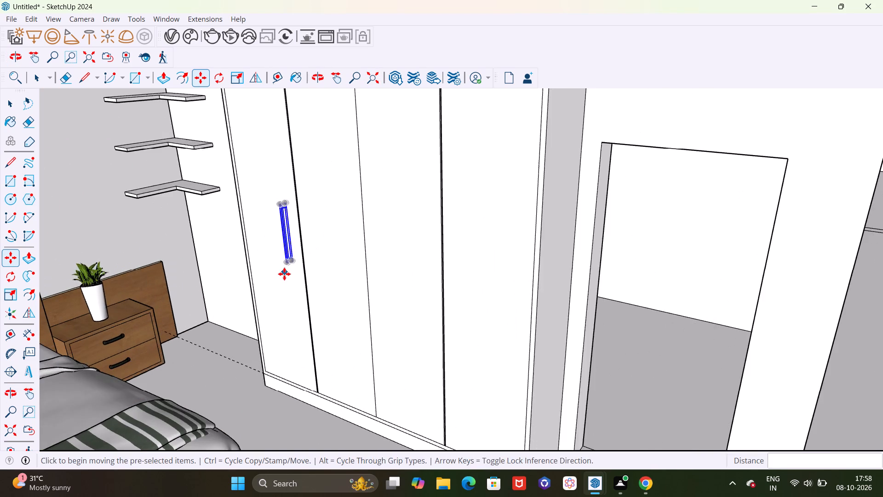
middle_drag(296, 272, 450, 242)
scroll(390, 259, up, 5)
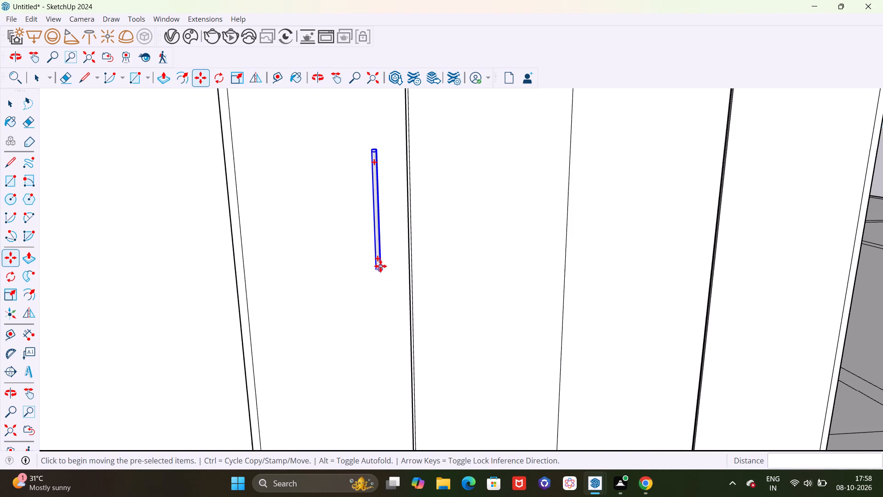
click(380, 272)
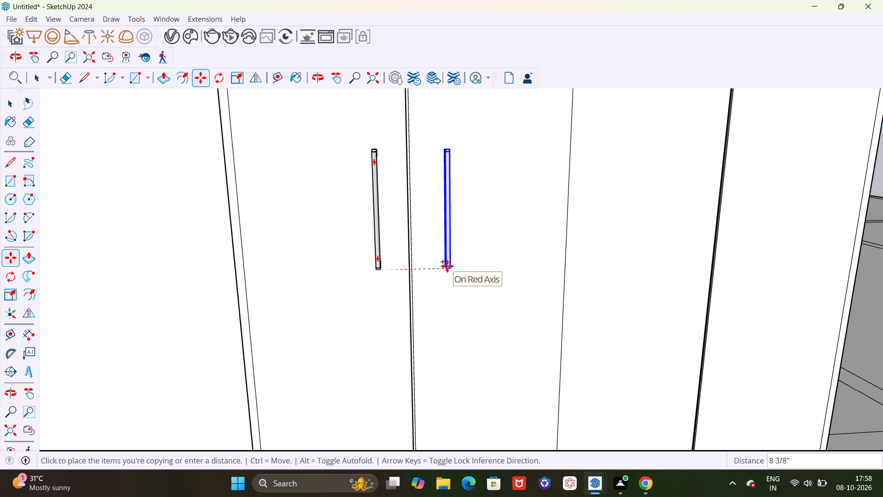
click(448, 266)
Move the copied handle about 1 9/16" along the red axis, closer to the edge shared with the first door.
scroll(288, 263, down, 3)
scroll(388, 270, up, 3)
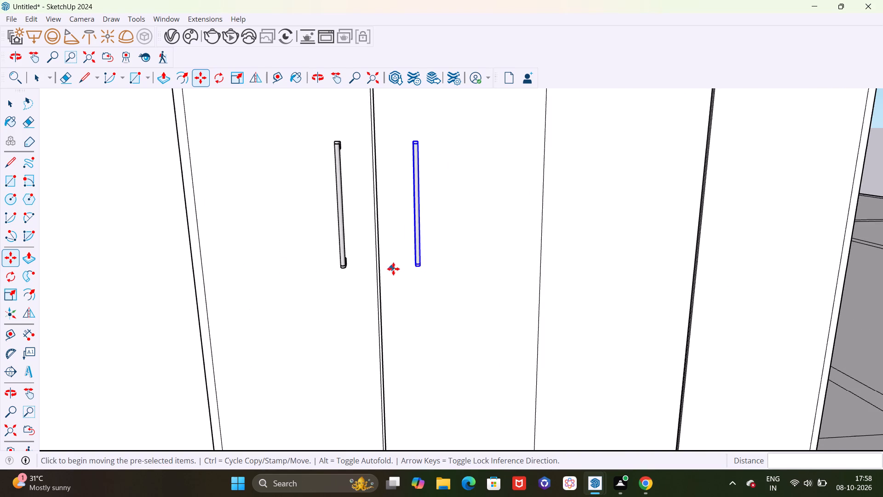
scroll(404, 269, up, 3)
click(417, 268)
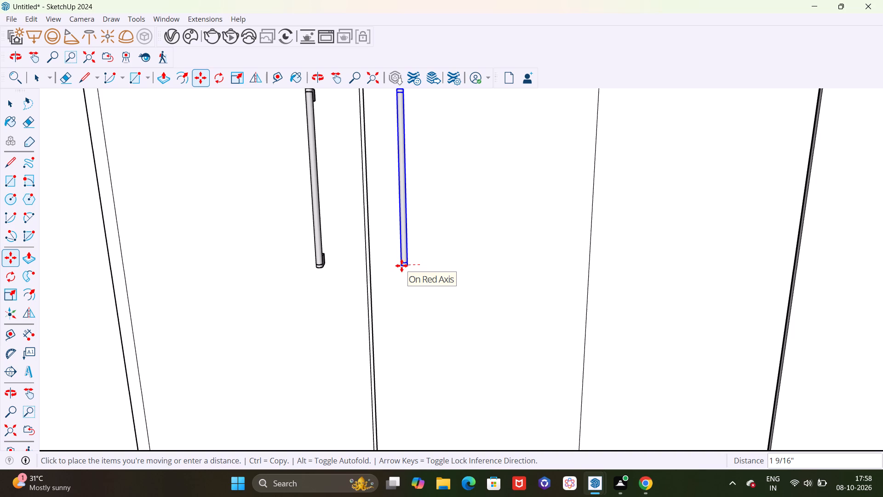
click(401, 266)
Deselect the copied handle and examine how the pair of handles sits on the first two wardrobe doors.
scroll(429, 260, down, 9)
scroll(449, 293, up, 5)
scroll(412, 306, down, 5)
scroll(260, 318, down, 4)
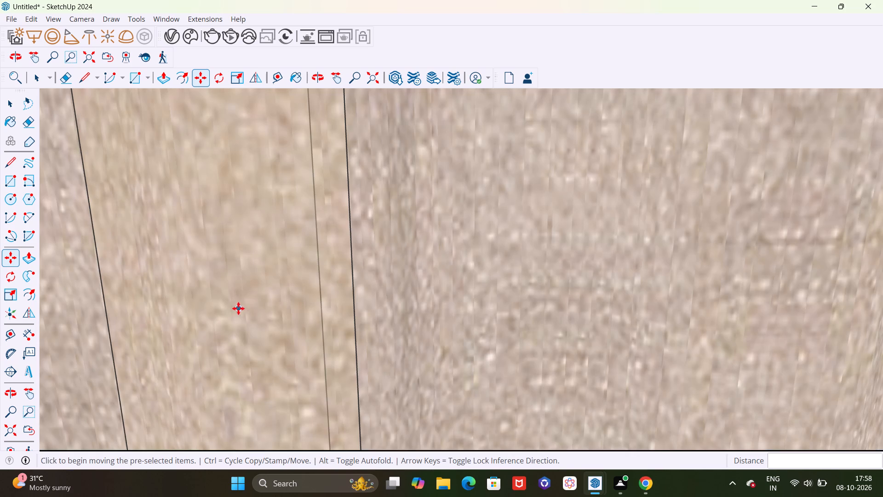
click(370, 77)
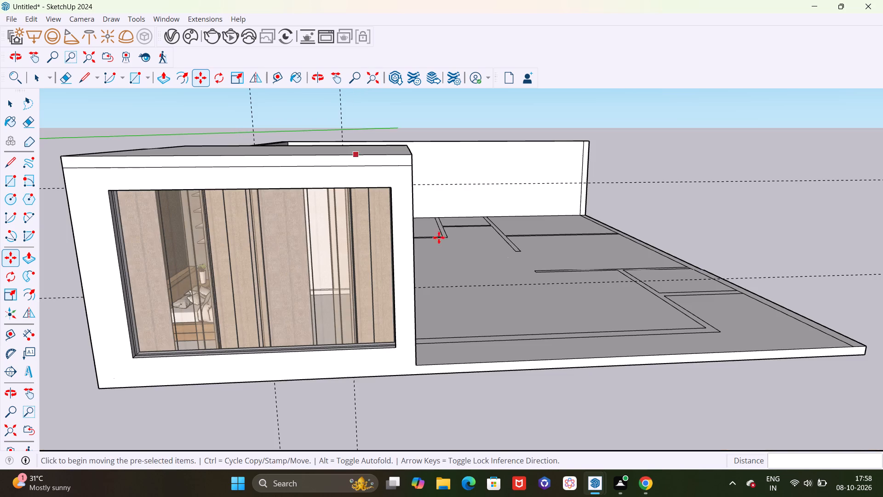
middle_drag(551, 284, 304, 321)
scroll(377, 202, up, 10)
middle_drag(352, 300, 466, 277)
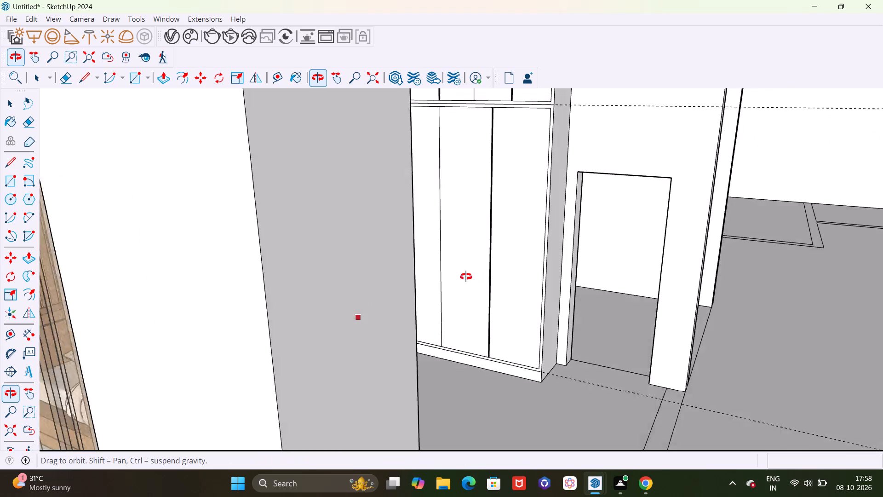
middle_drag(466, 277, 430, 269)
scroll(433, 235, up, 5)
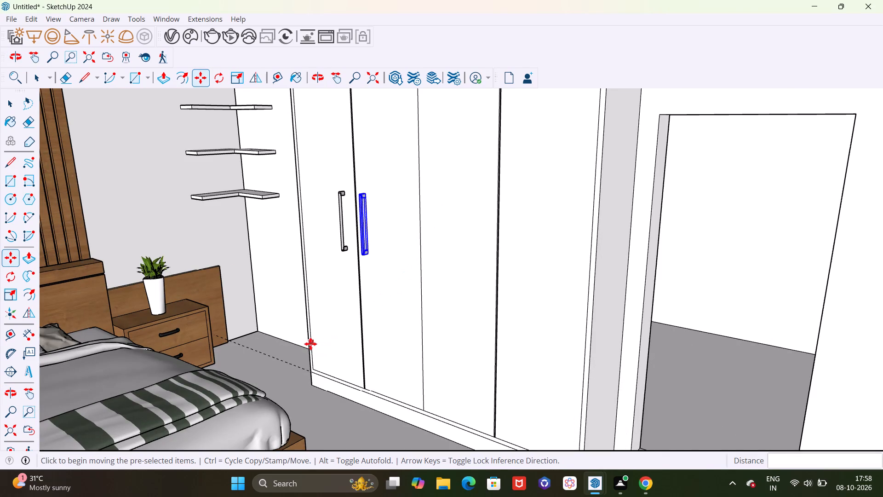
key(space)
click(307, 427)
scroll(309, 403, down, 1)
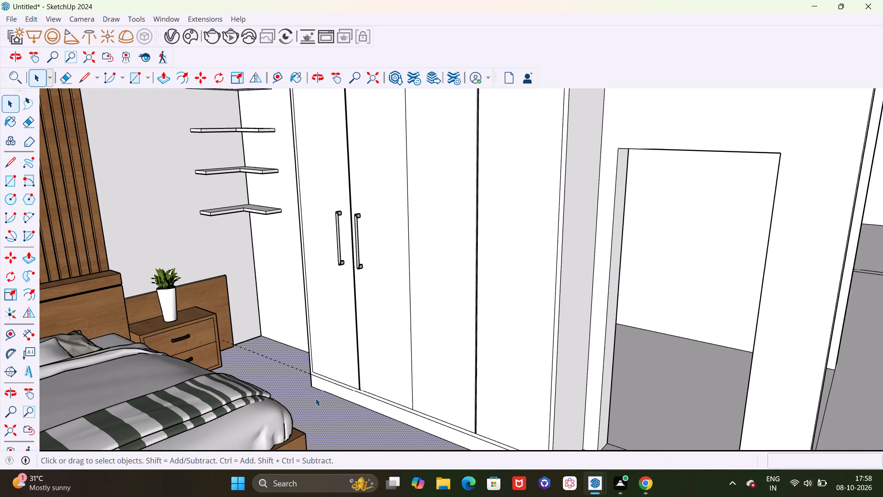
shift+click(320, 406)
Copy both handles 3' 3 1/8" along the wardrobe, from the first pair's lower corner to the third door's lower corner.
scroll(330, 423, down, 3)
middle_drag(351, 426, 447, 411)
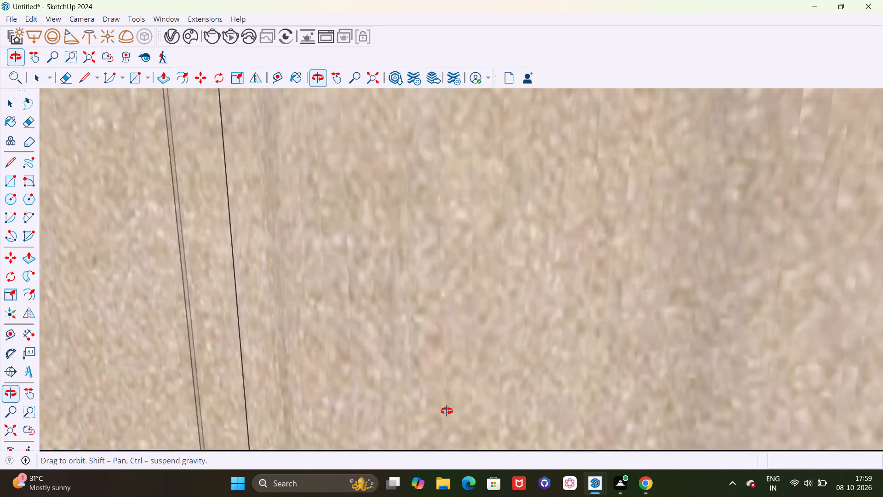
middle_drag(447, 411, 397, 413)
scroll(386, 385, up, 4)
middle_drag(361, 406, 467, 410)
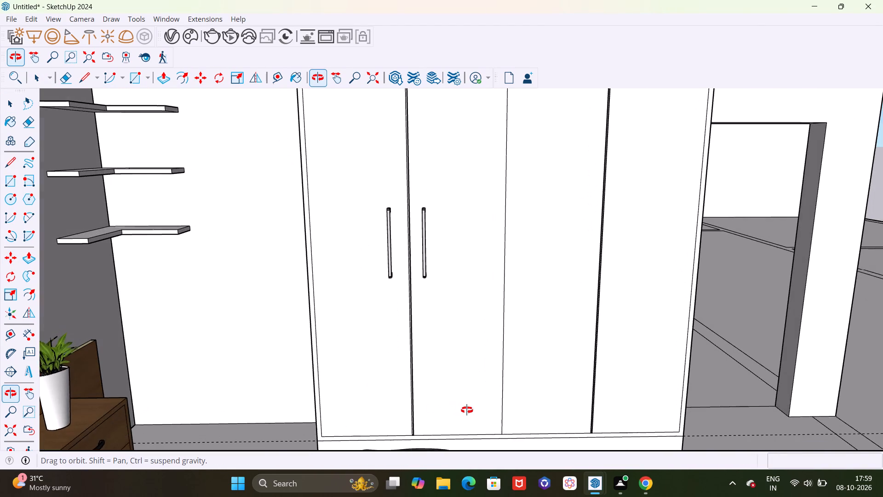
middle_drag(467, 410, 469, 400)
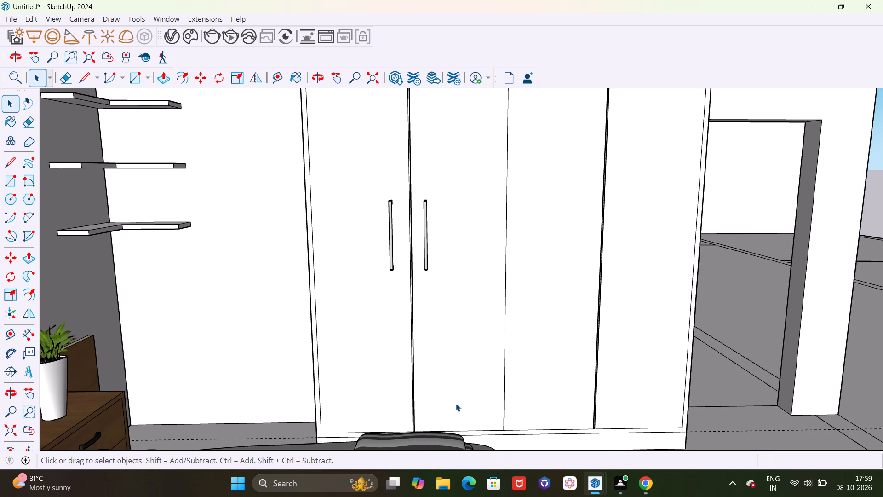
click(390, 259)
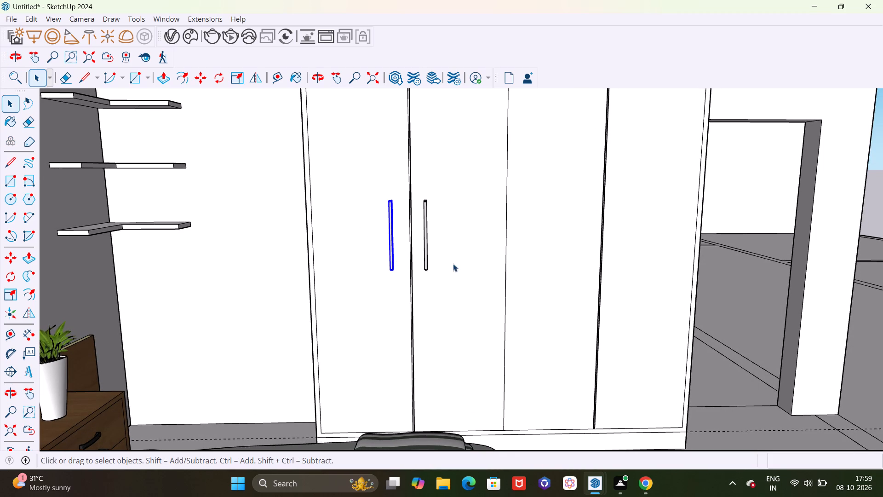
shift+click(428, 267)
key(n)
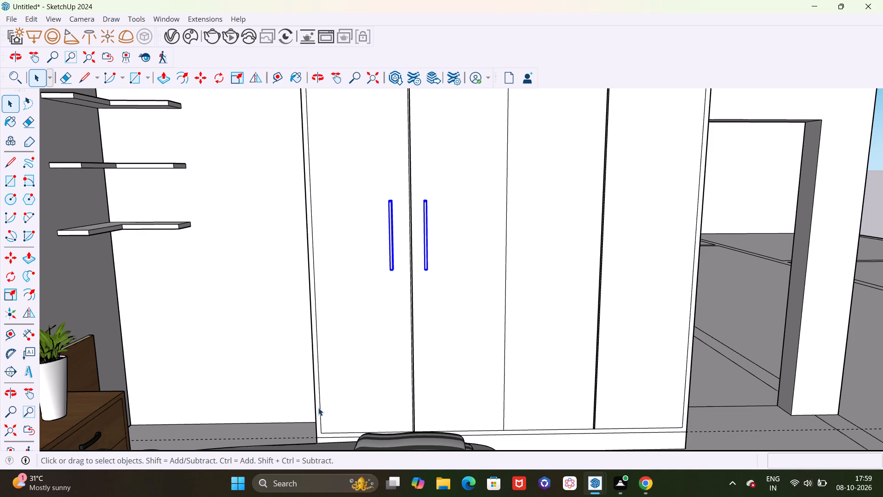
scroll(322, 440, up, 1)
key(m)
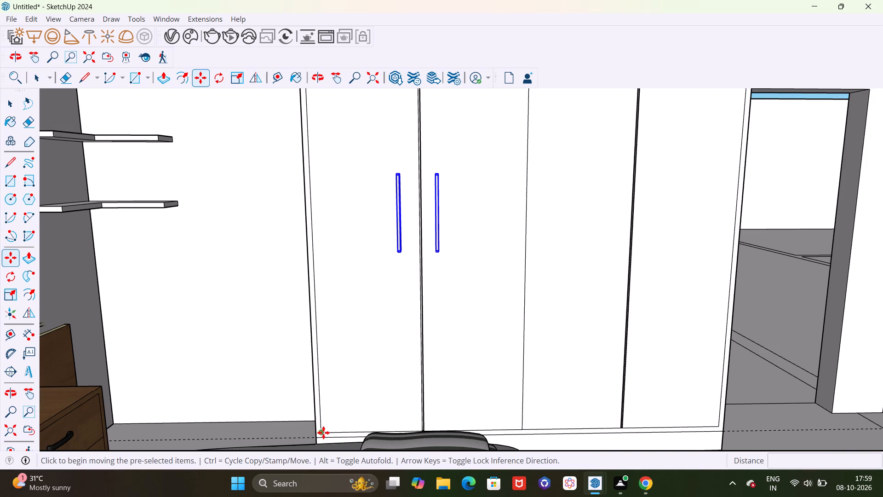
scroll(322, 433, up, 4)
click(321, 431)
scroll(321, 431, down, 4)
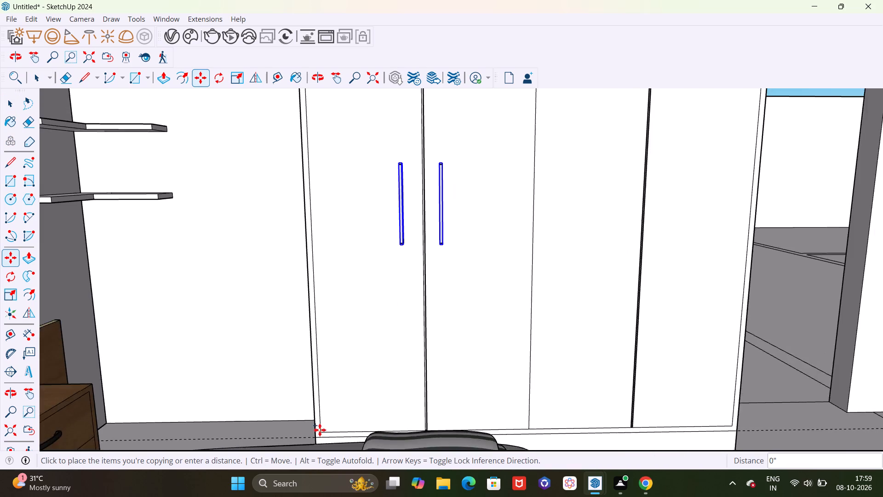
scroll(320, 429, down, 3)
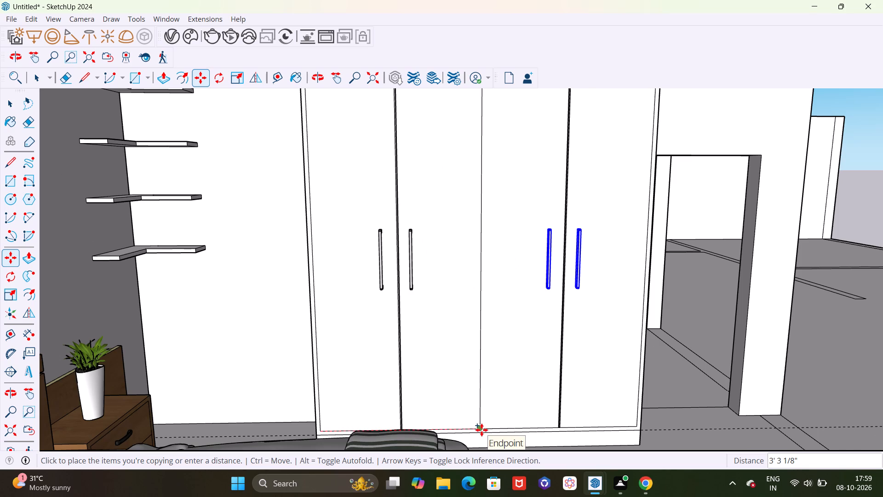
click(482, 430)
Delete all guide lines from the model.
scroll(428, 418, down, 4)
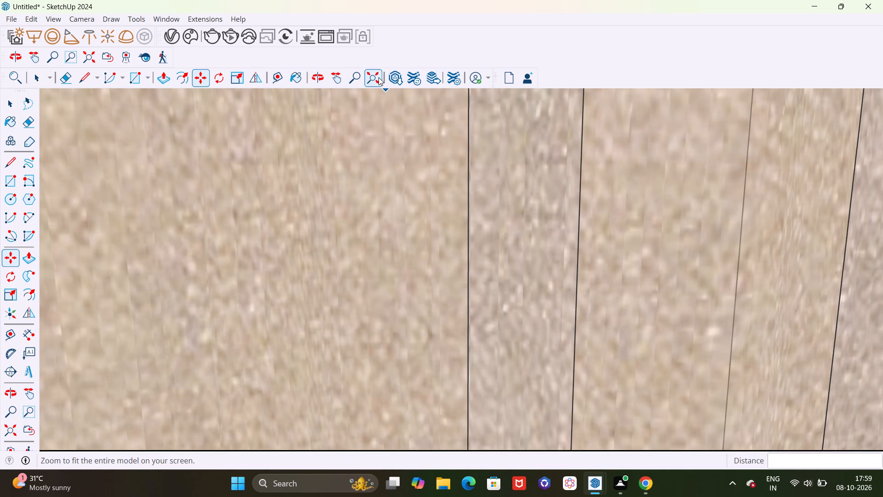
click(378, 77)
scroll(280, 110, down, 5)
key(space)
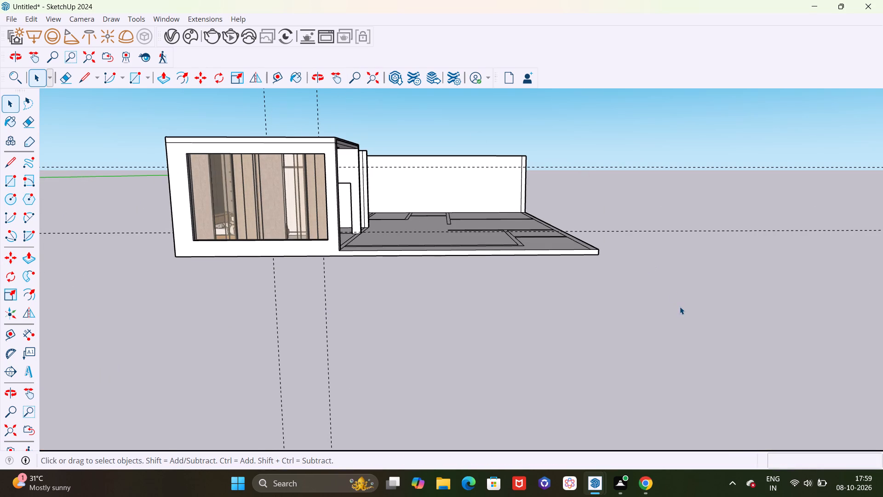
click(680, 306)
scroll(692, 335, down, 4)
middle_drag(687, 343, 532, 372)
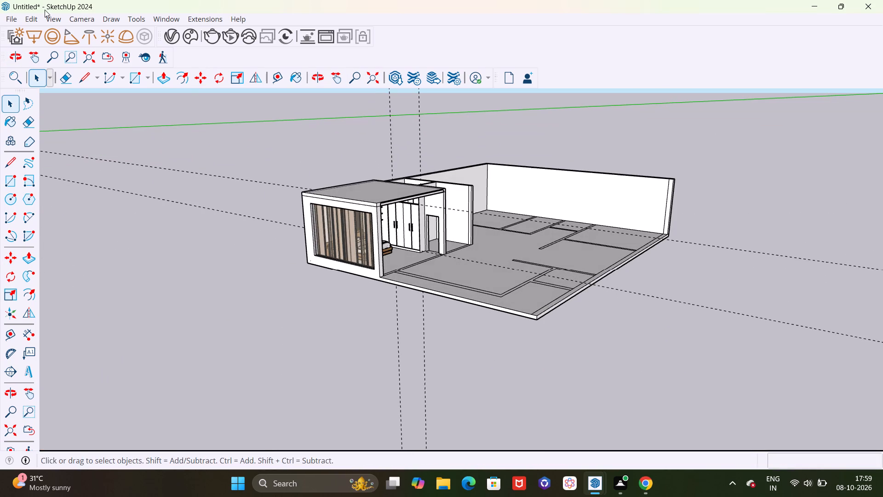
click(37, 16)
click(71, 133)
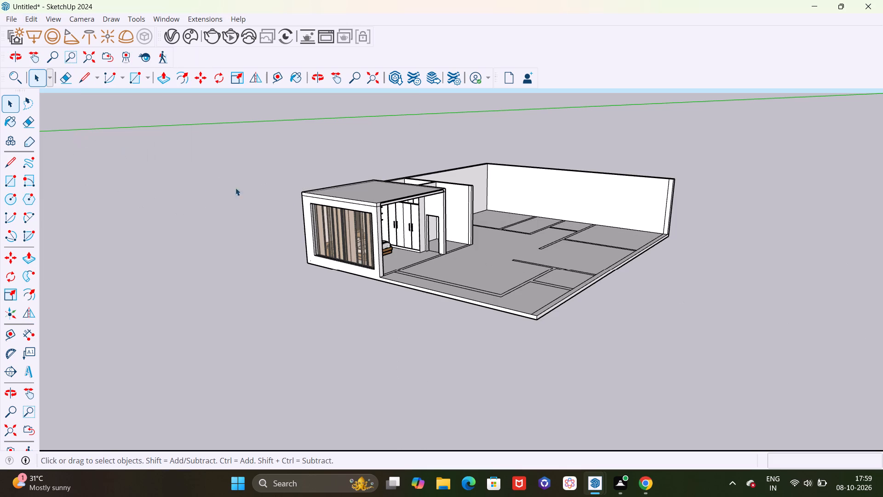
Examine the wardrobe's handles and upper cabinet doors, and the bedside drawer unit with its handles.
scroll(366, 206, up, 9)
scroll(441, 265, up, 1)
middle_drag(441, 266, 375, 270)
scroll(426, 159, up, 5)
scroll(399, 257, down, 3)
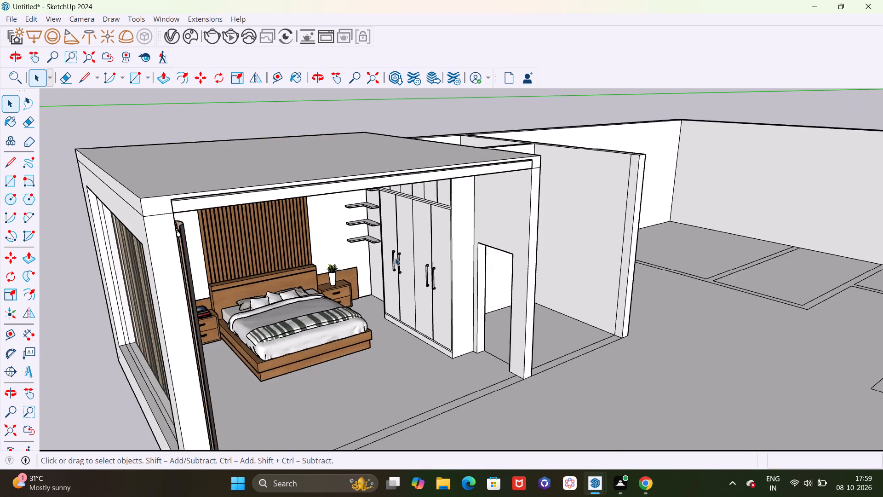
scroll(395, 258, down, 2)
middle_drag(390, 301, 452, 249)
scroll(420, 185, up, 7)
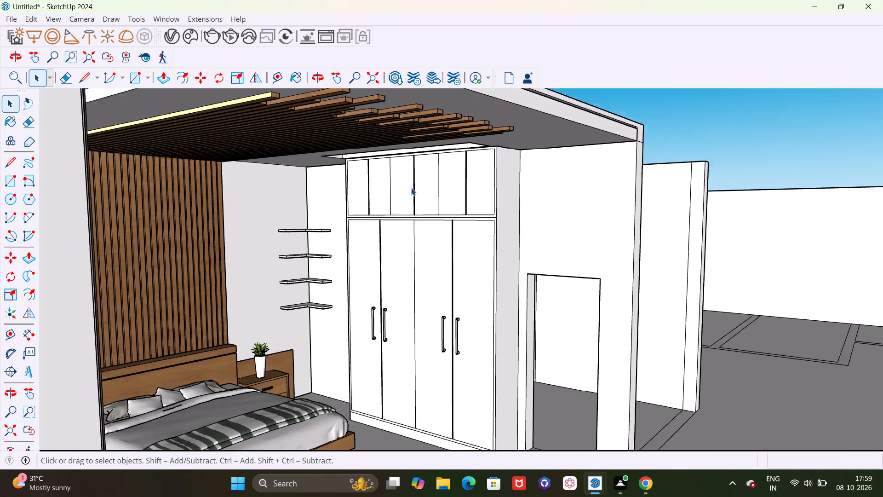
scroll(411, 188, up, 1)
scroll(355, 194, up, 4)
scroll(355, 194, down, 3)
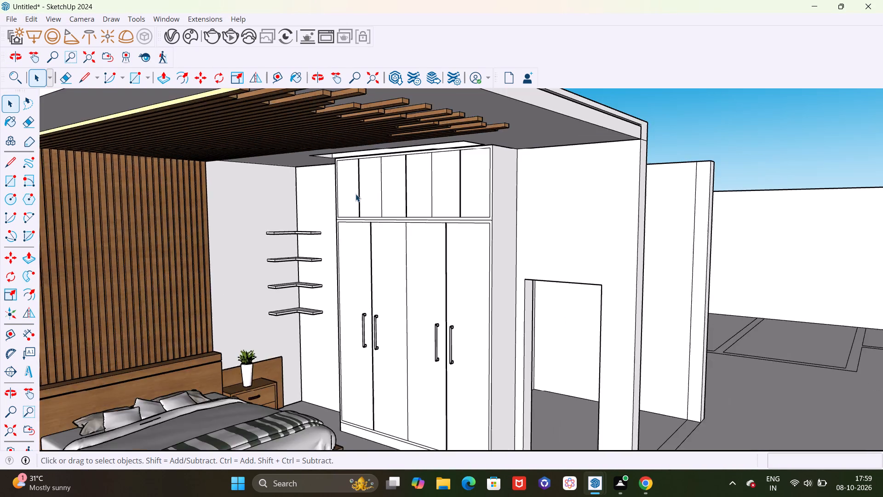
scroll(355, 194, down, 6)
middle_drag(351, 291, 266, 325)
scroll(319, 343, up, 11)
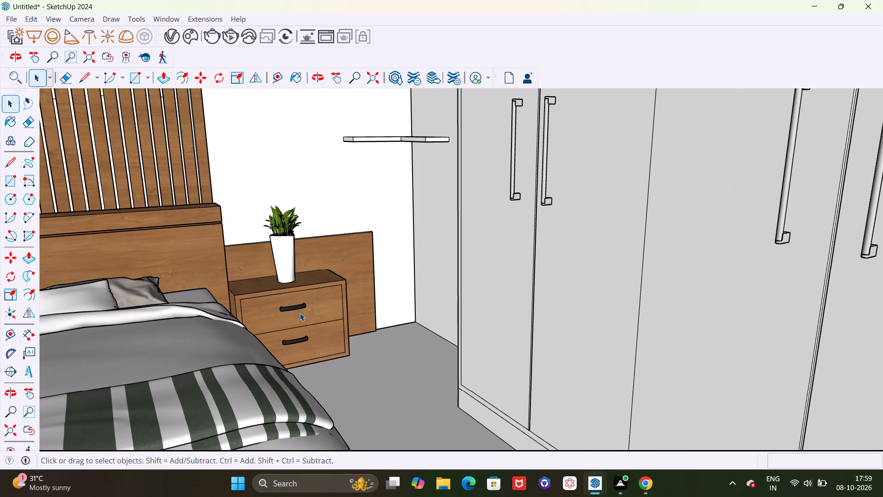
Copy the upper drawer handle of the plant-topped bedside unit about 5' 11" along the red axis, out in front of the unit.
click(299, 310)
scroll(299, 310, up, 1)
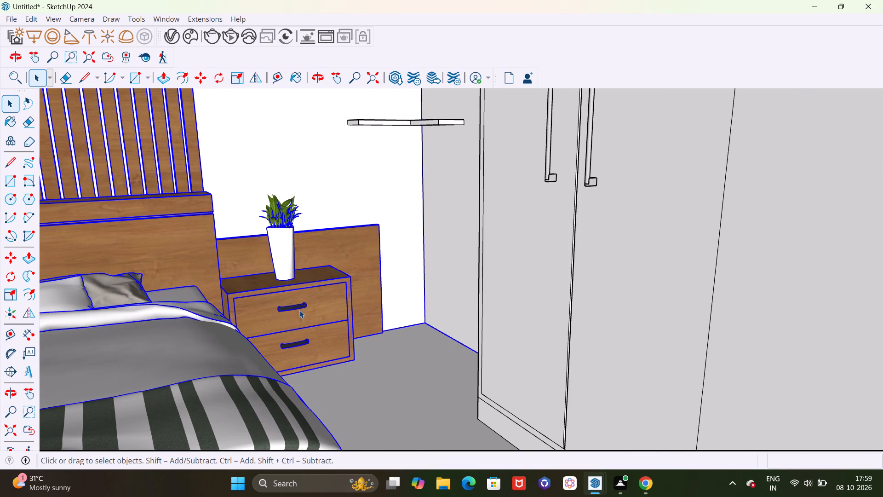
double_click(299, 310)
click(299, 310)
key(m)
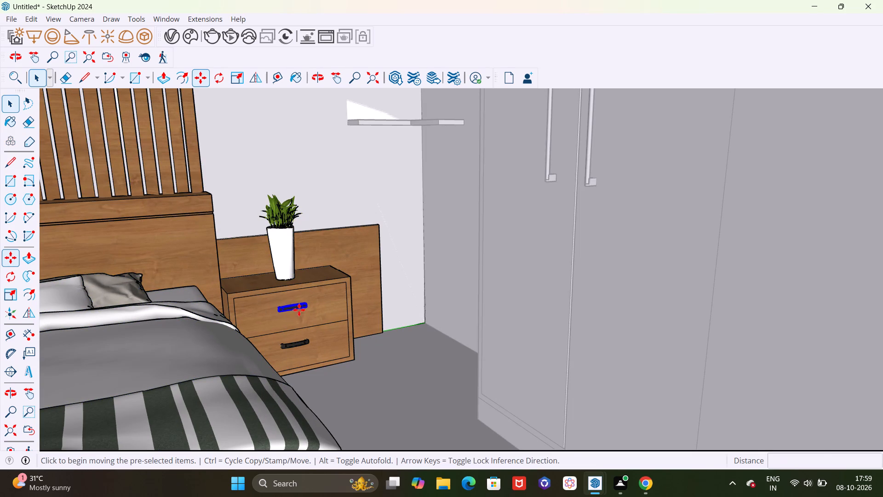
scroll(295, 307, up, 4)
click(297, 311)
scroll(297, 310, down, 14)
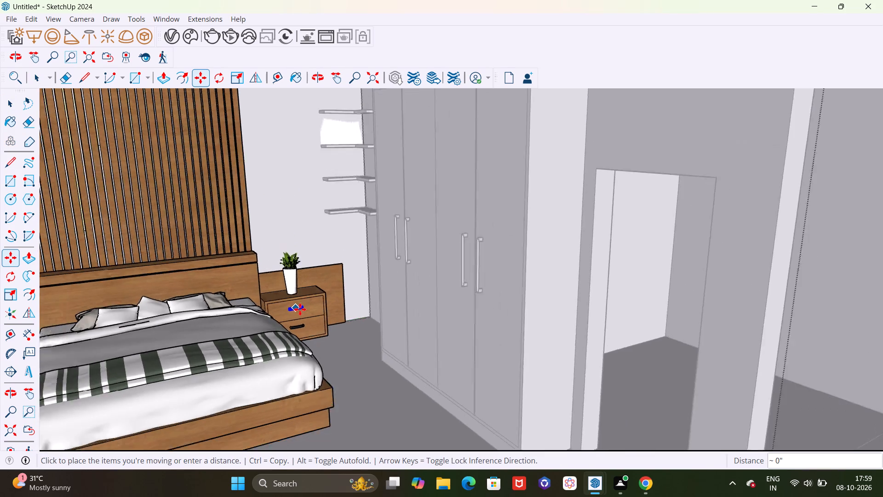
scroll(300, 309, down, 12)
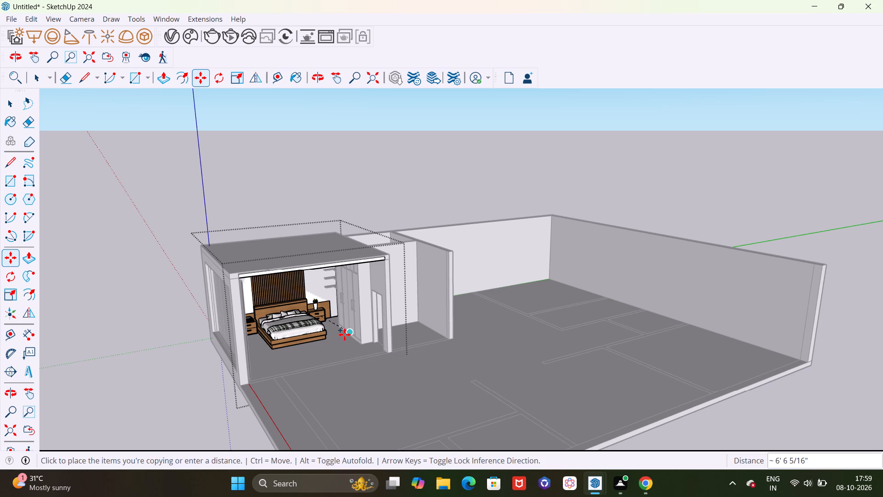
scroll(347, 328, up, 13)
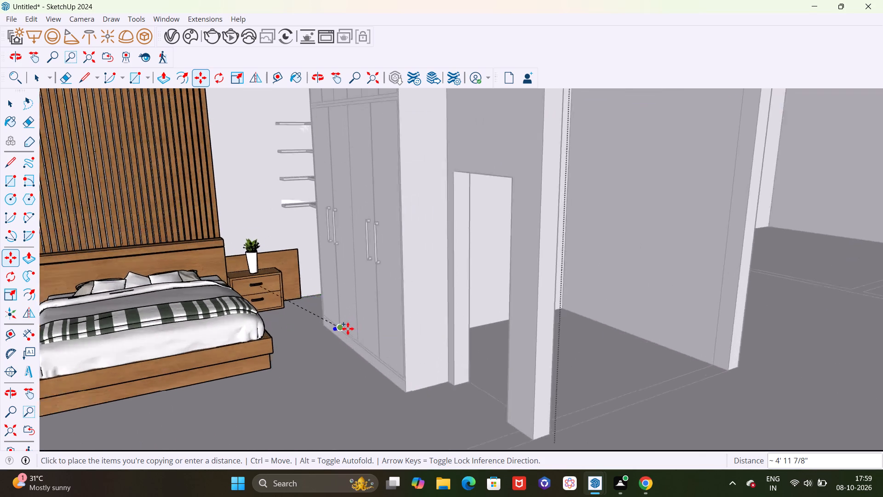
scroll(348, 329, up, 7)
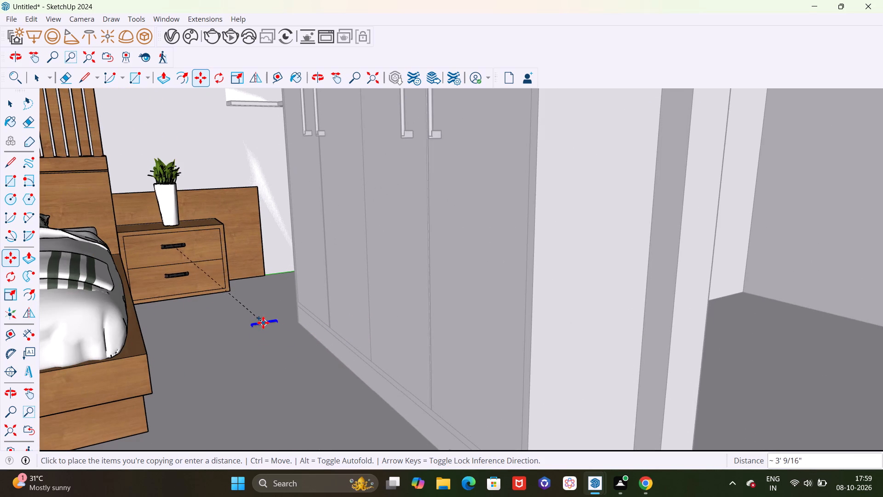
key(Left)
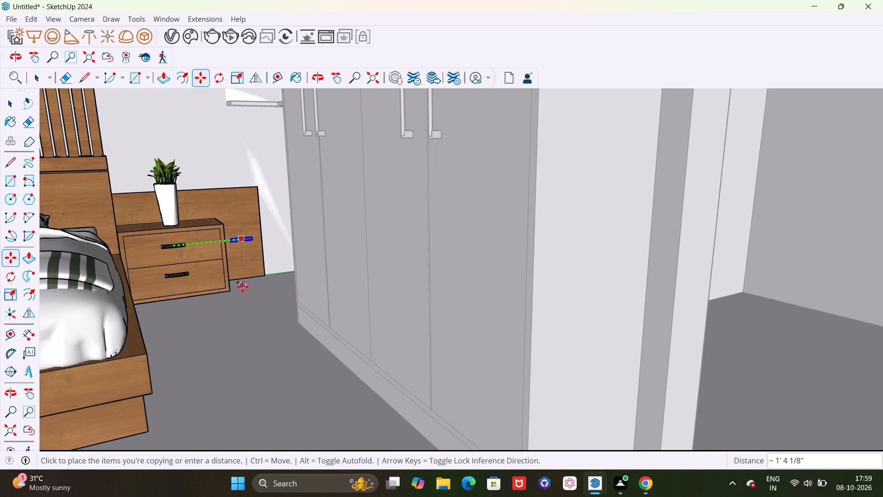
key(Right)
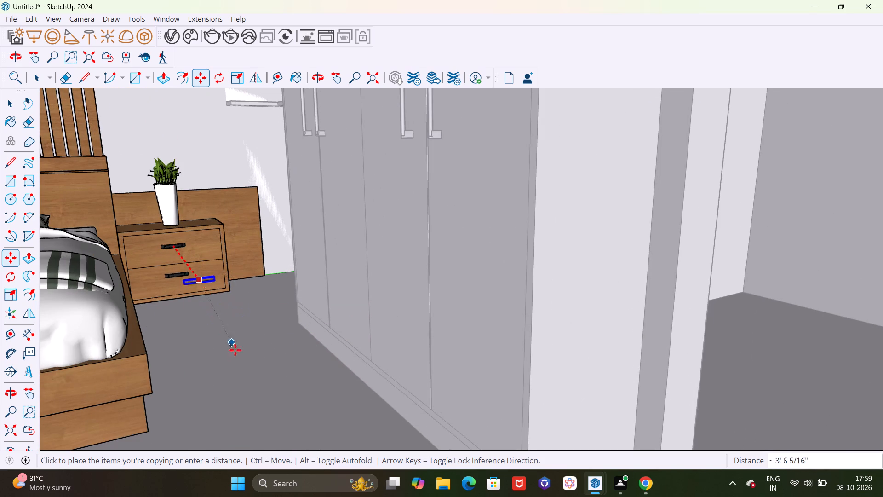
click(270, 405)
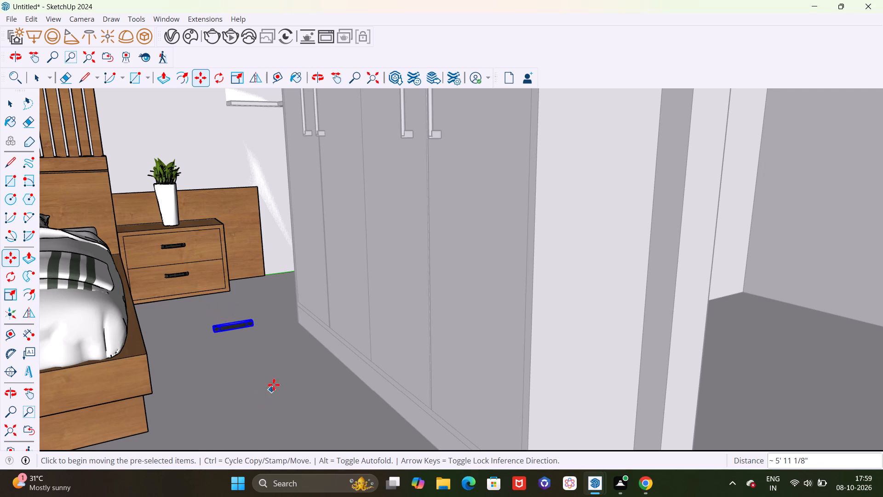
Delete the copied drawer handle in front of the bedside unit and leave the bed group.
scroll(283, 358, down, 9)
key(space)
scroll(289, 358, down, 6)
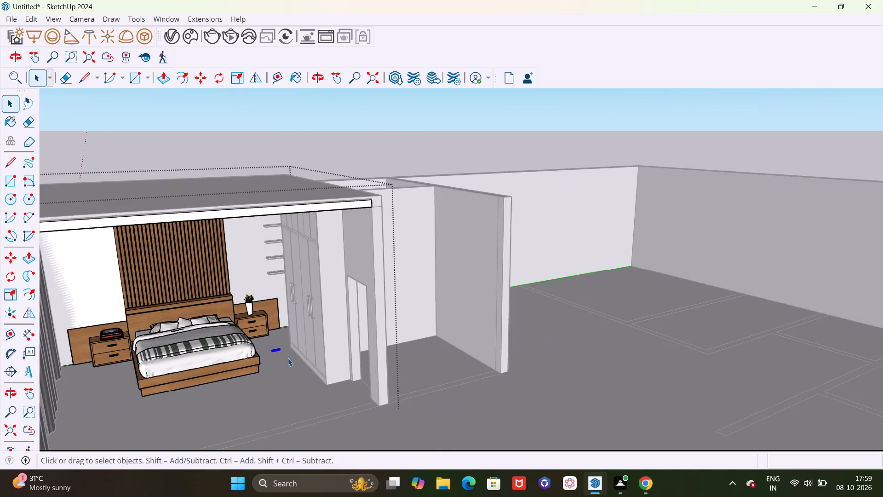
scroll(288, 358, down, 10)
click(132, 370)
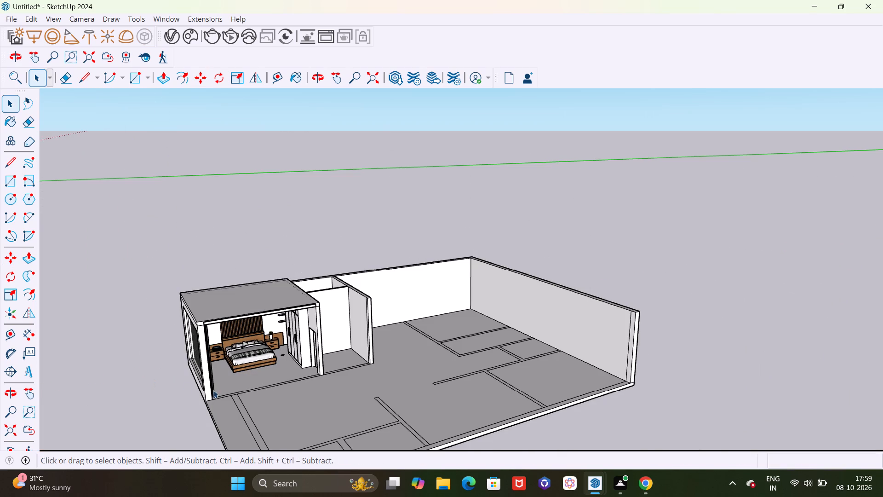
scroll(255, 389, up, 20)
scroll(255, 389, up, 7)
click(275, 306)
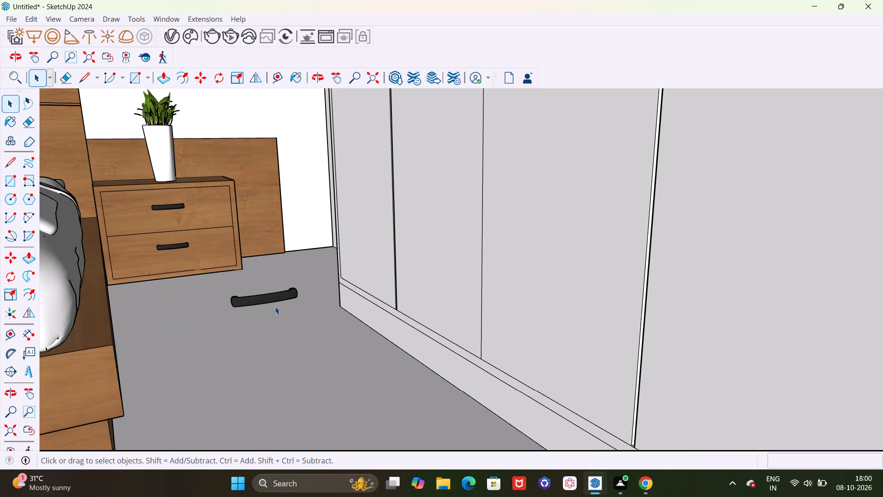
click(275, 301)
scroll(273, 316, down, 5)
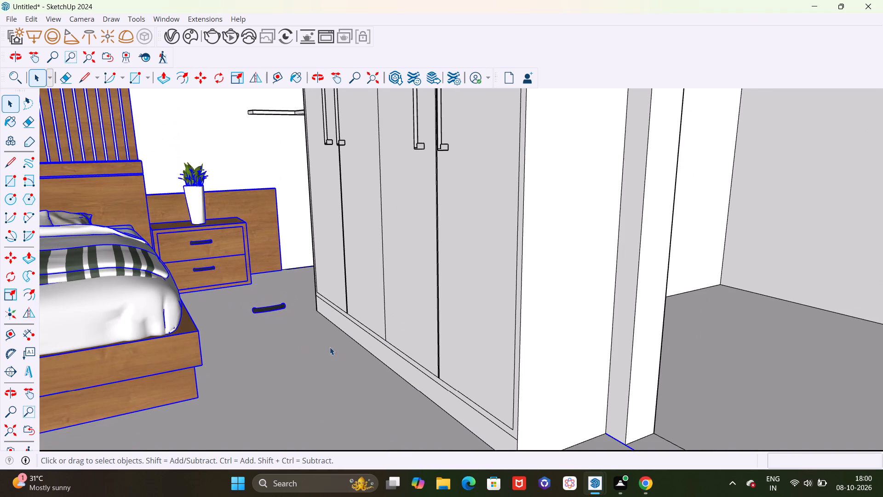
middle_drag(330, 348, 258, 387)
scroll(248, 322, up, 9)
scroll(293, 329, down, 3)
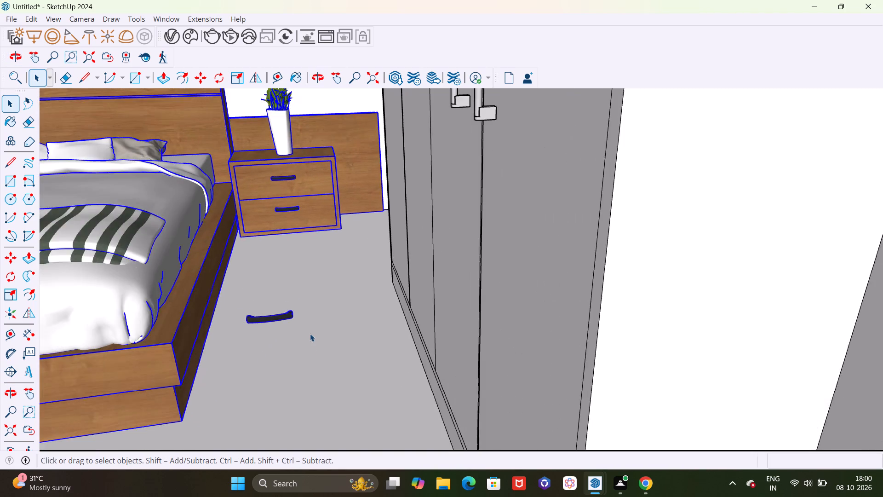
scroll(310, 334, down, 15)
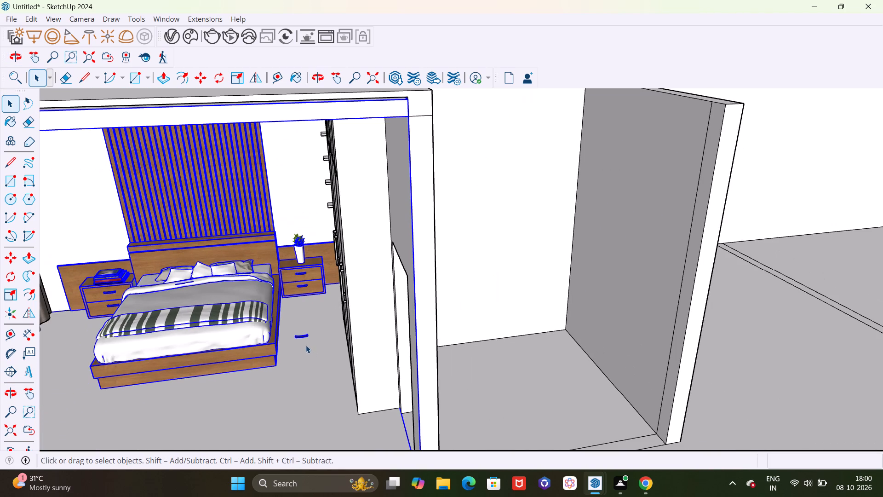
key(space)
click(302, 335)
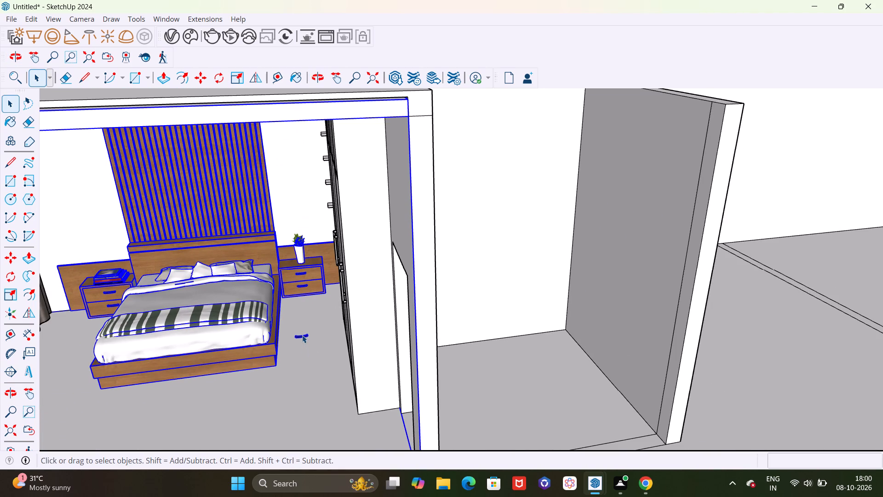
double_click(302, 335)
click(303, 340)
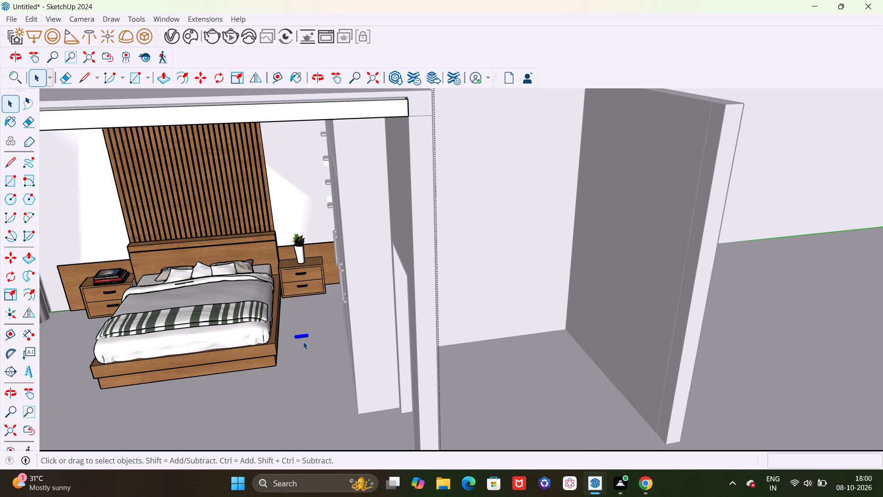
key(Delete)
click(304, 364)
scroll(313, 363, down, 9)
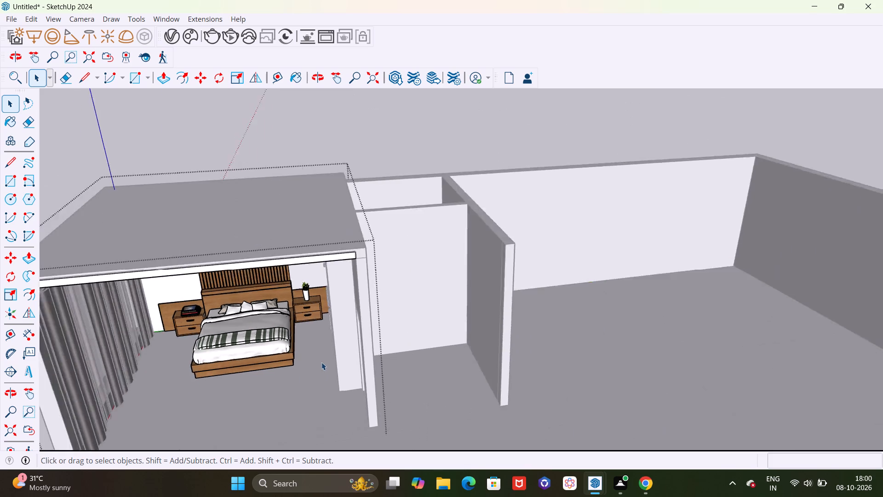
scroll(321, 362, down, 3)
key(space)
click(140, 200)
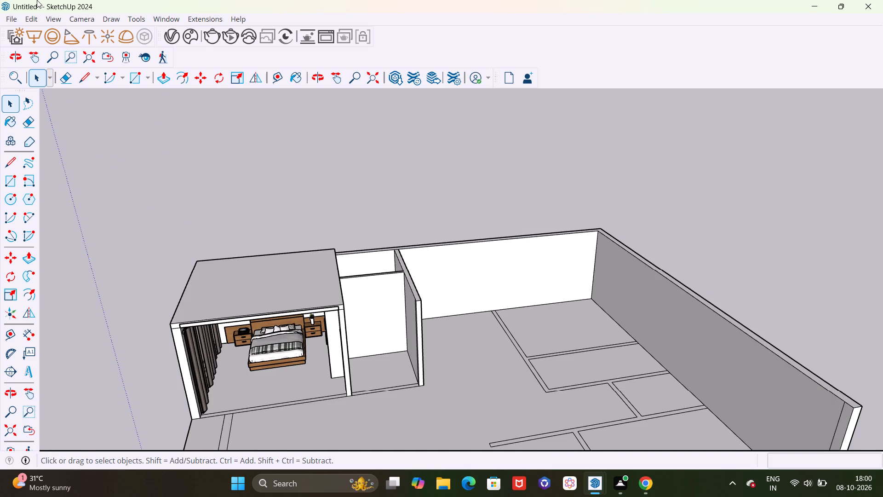
Import the black handle file "Model" from Downloads and place it on the floor just outside the bedroom's open side.
click(15, 17)
click(71, 187)
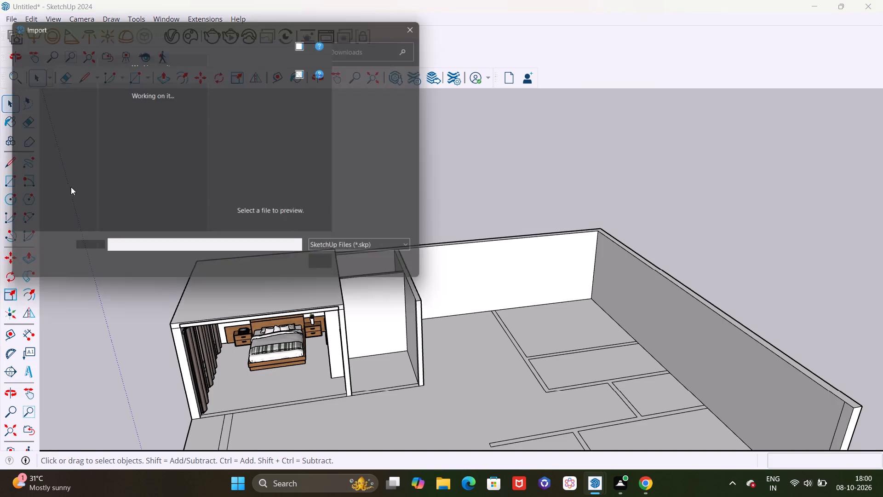
scroll(156, 153, down, 9)
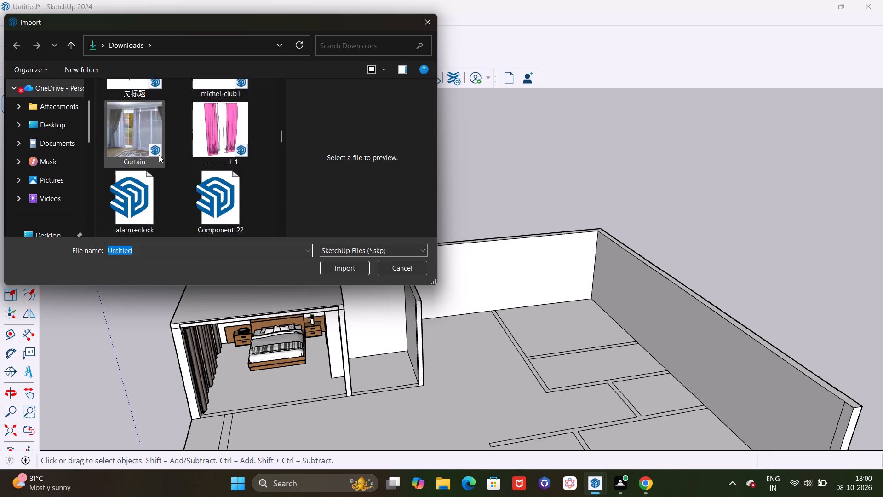
scroll(159, 155, down, 6)
scroll(159, 155, up, 3)
click(236, 166)
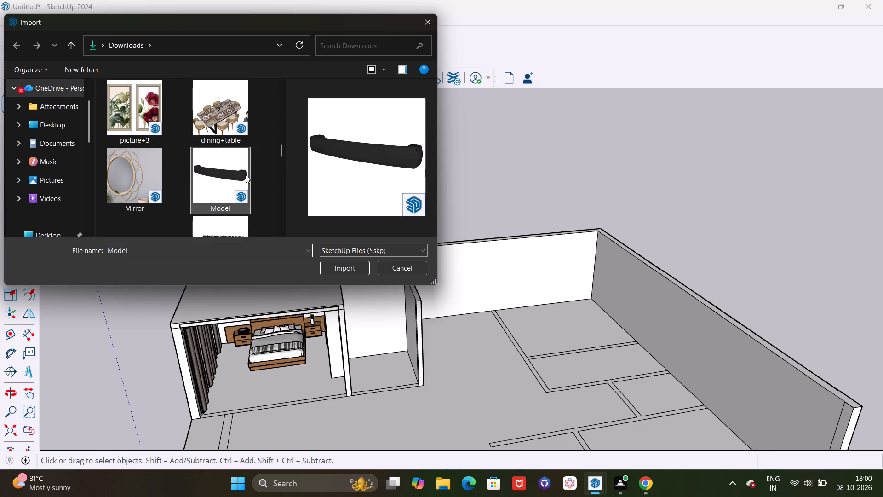
click(336, 268)
scroll(389, 248, down, 4)
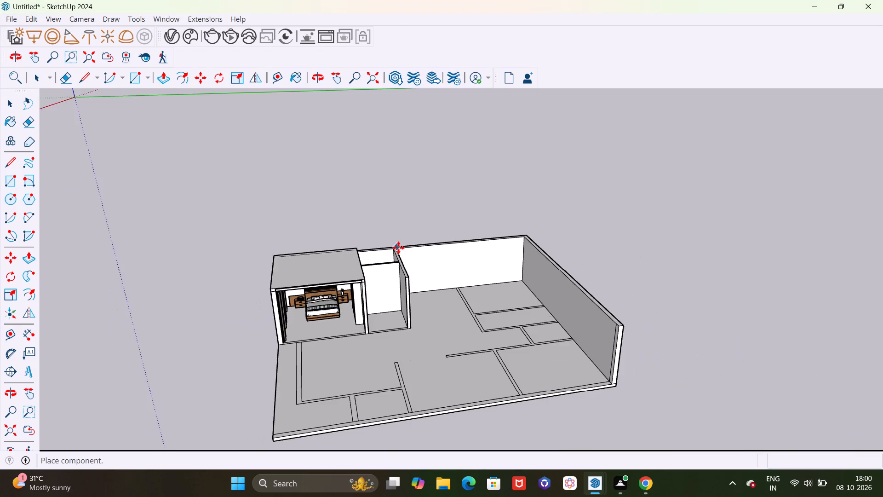
scroll(398, 248, down, 6)
scroll(351, 292, up, 20)
scroll(351, 292, up, 3)
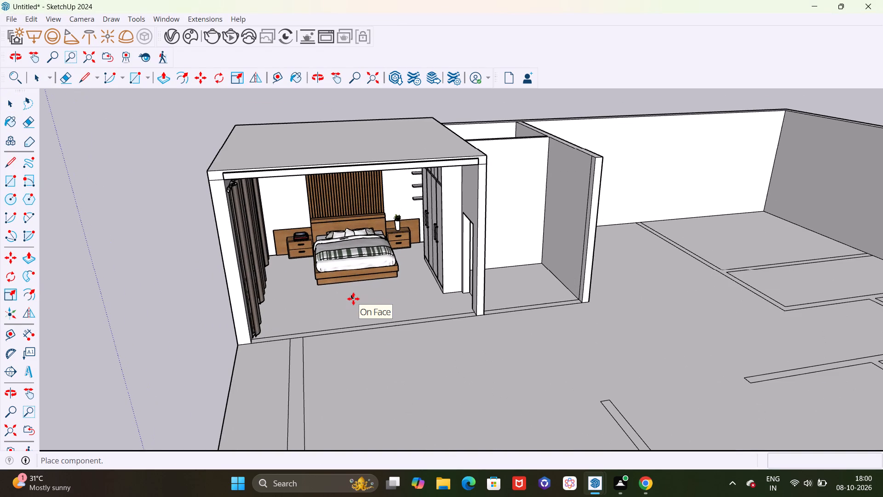
click(374, 359)
Rotate the imported handle about the green axis so that it stands upright.
scroll(387, 433, up, 16)
scroll(374, 327, down, 4)
scroll(374, 326, up, 20)
scroll(374, 326, up, 11)
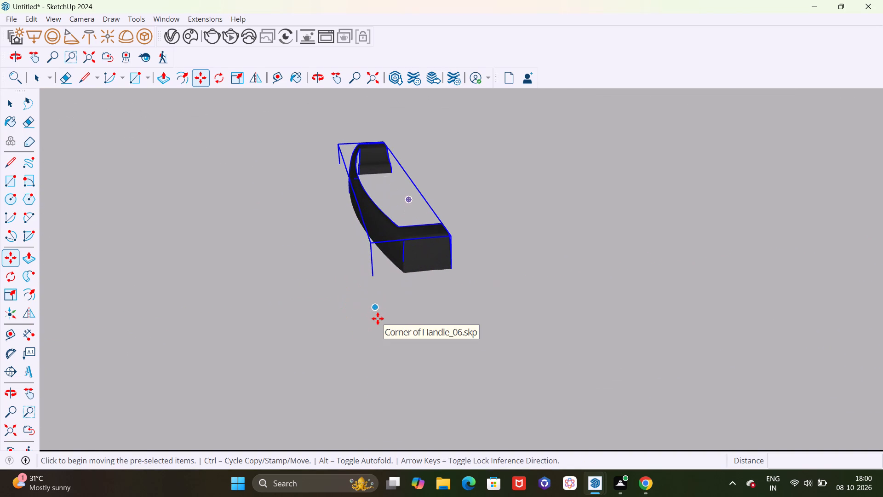
click(217, 80)
scroll(393, 254, down, 3)
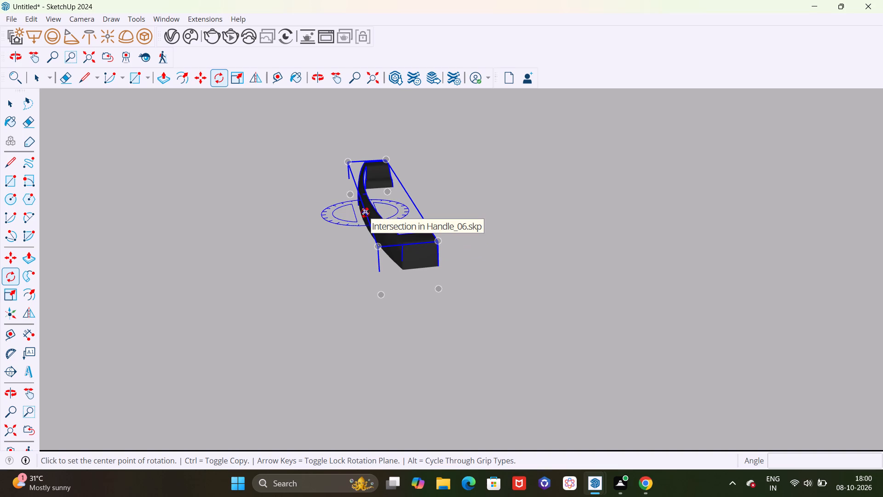
key(Left)
click(297, 231)
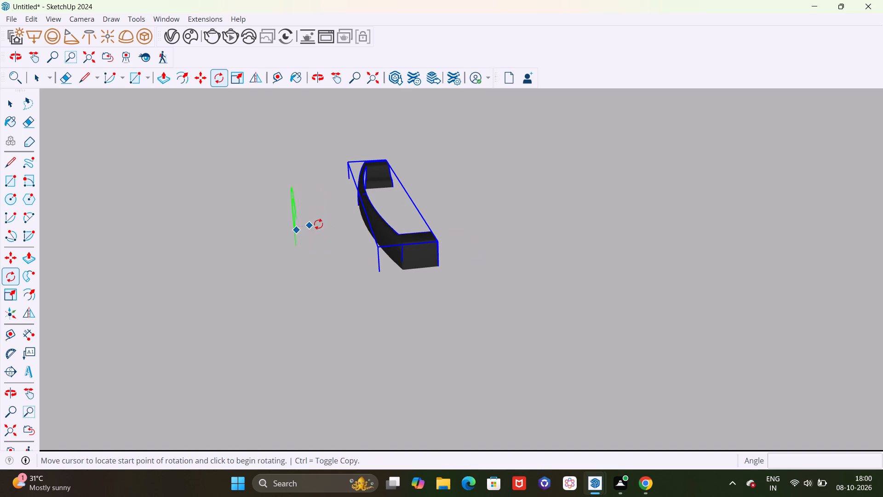
scroll(319, 224, down, 5)
middle_drag(323, 236, 573, 201)
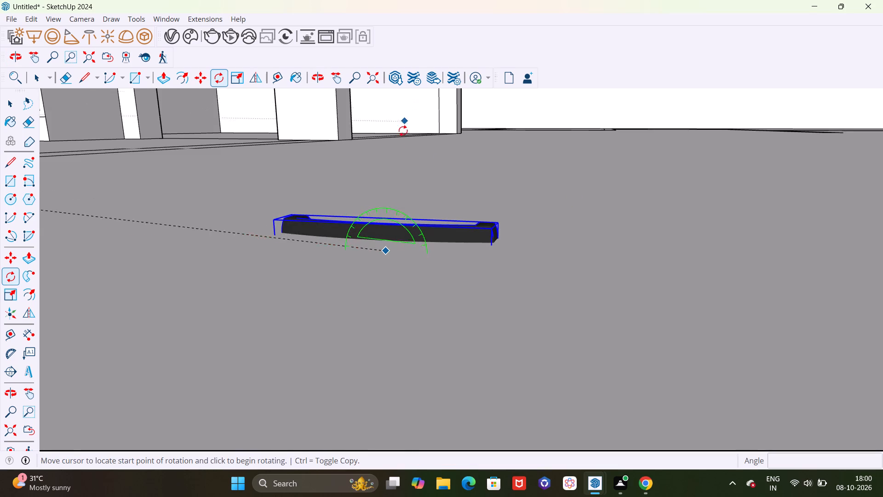
scroll(441, 157, down, 17)
middle_drag(450, 162, 451, 219)
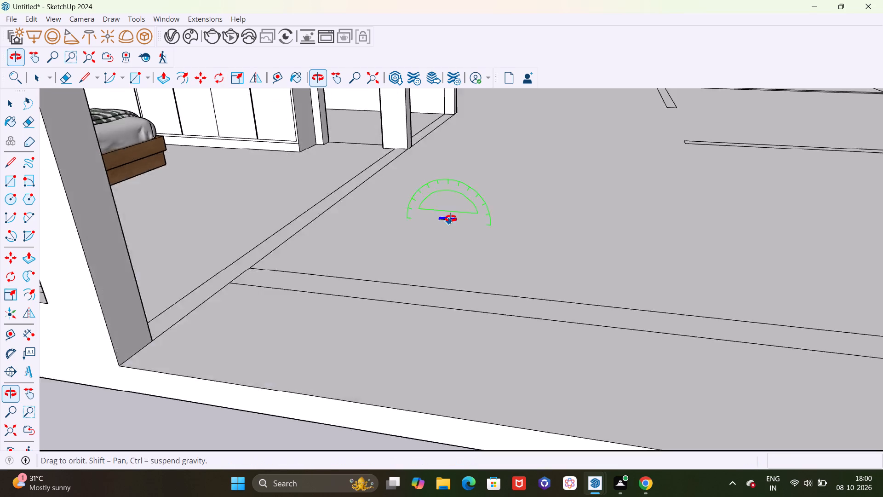
middle_drag(451, 219, 447, 260)
click(442, 173)
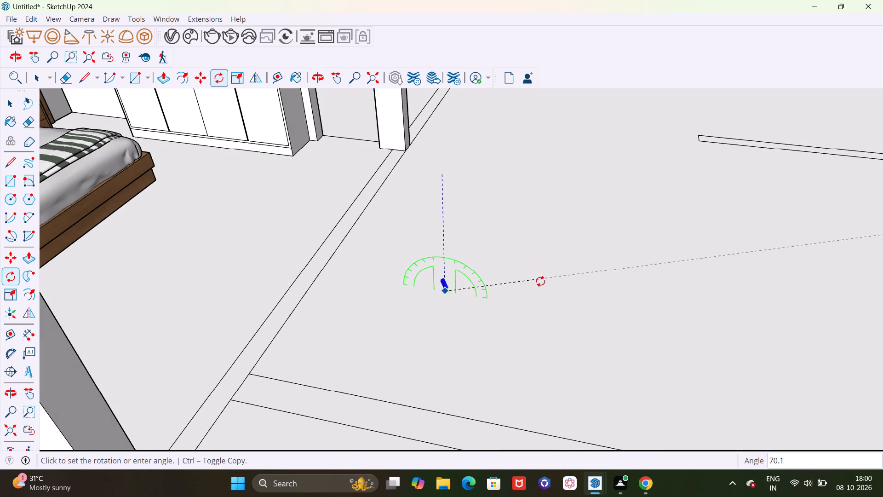
click(552, 309)
scroll(550, 314, down, 3)
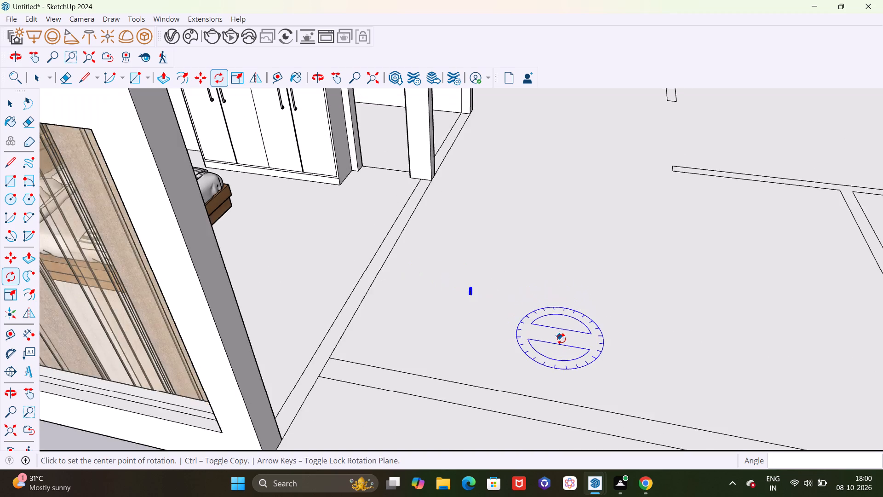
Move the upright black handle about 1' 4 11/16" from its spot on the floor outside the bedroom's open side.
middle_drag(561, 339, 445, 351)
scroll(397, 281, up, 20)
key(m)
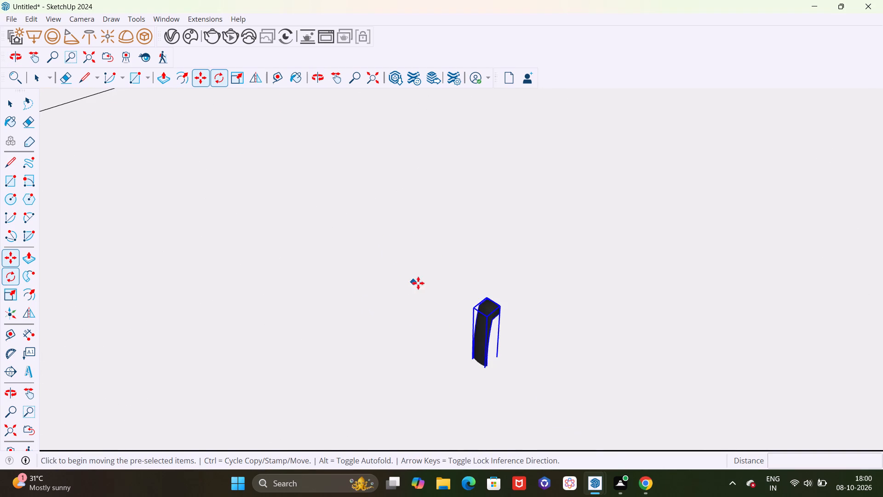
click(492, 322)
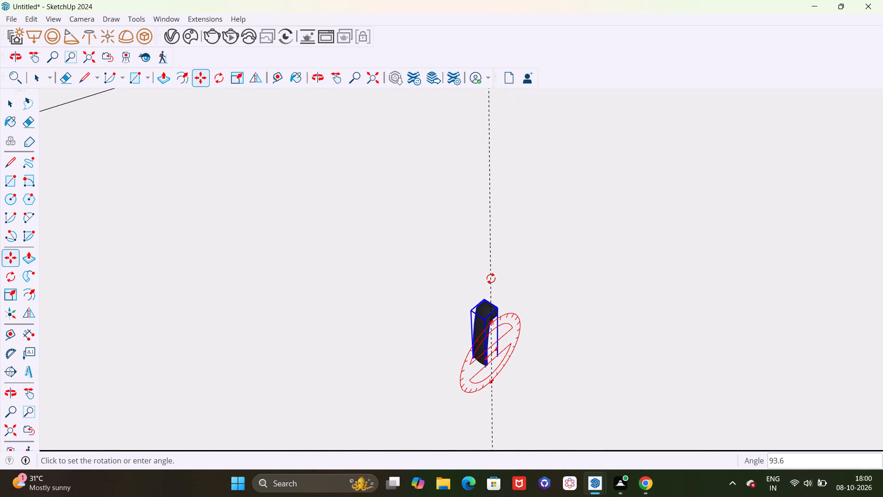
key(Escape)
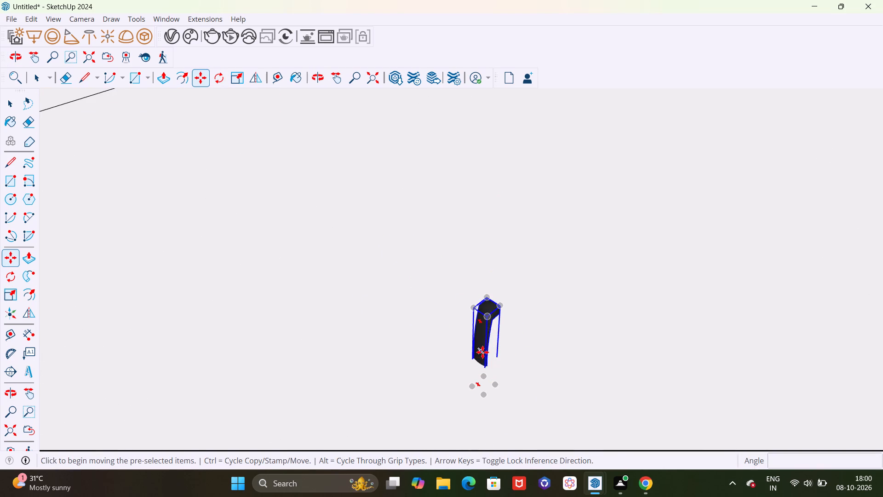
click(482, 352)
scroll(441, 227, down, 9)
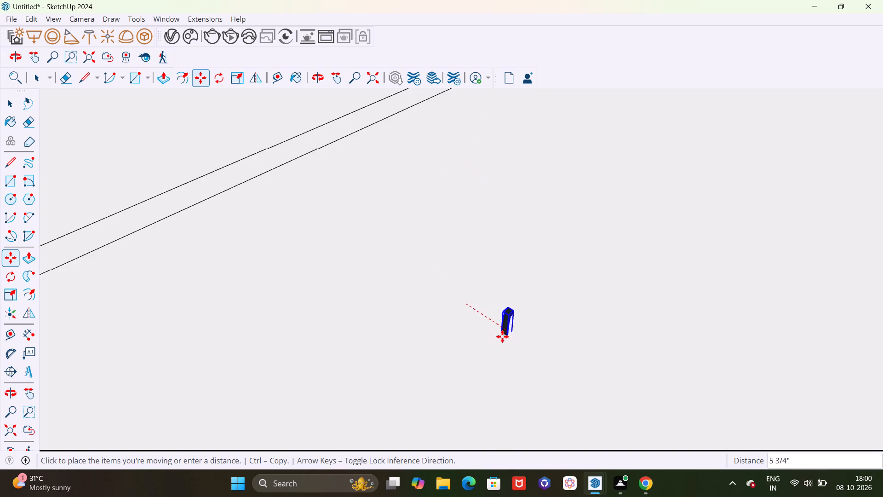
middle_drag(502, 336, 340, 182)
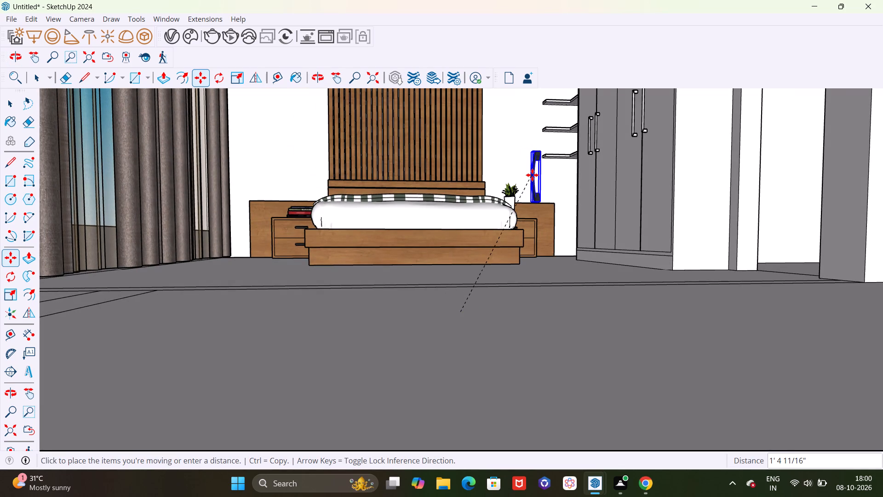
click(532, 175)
Move the upright black handle onto the face of the upper wardrobe door nearest the corner shelves.
middle_drag(538, 201, 710, 231)
scroll(696, 221, up, 4)
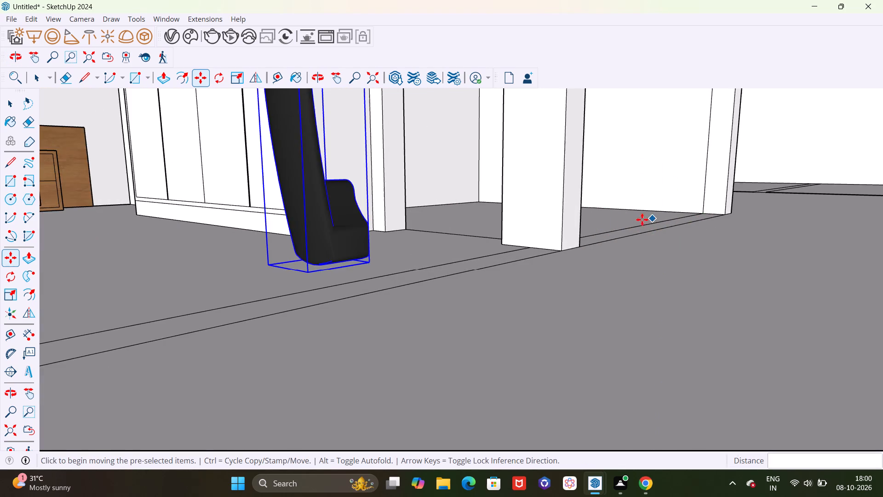
scroll(473, 332, down, 8)
middle_drag(454, 370, 411, 375)
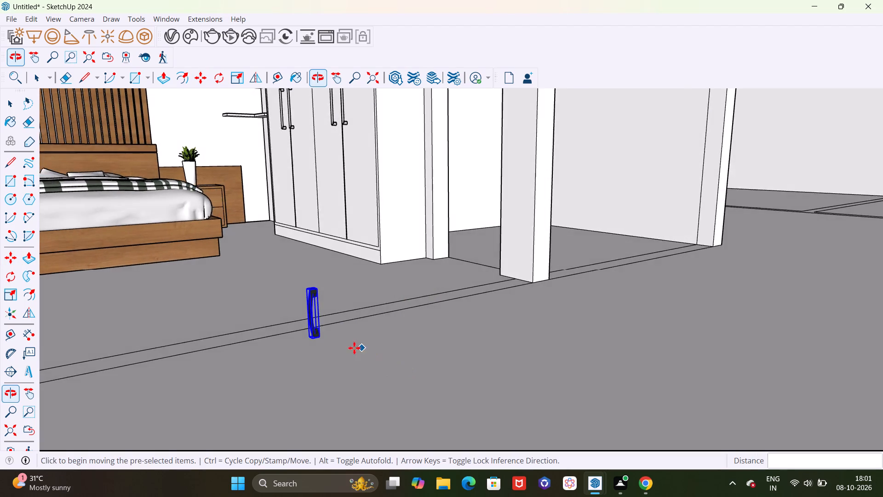
scroll(353, 348, up, 6)
scroll(249, 315, up, 5)
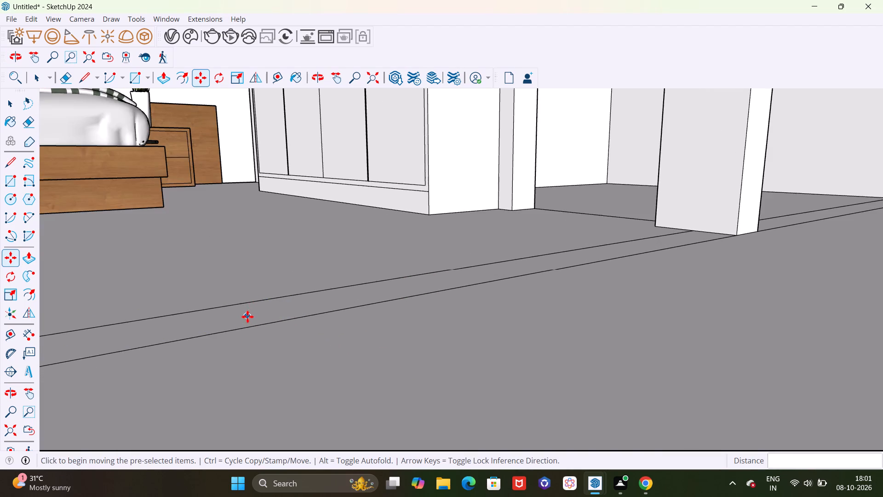
scroll(259, 324, down, 8)
scroll(307, 326, down, 16)
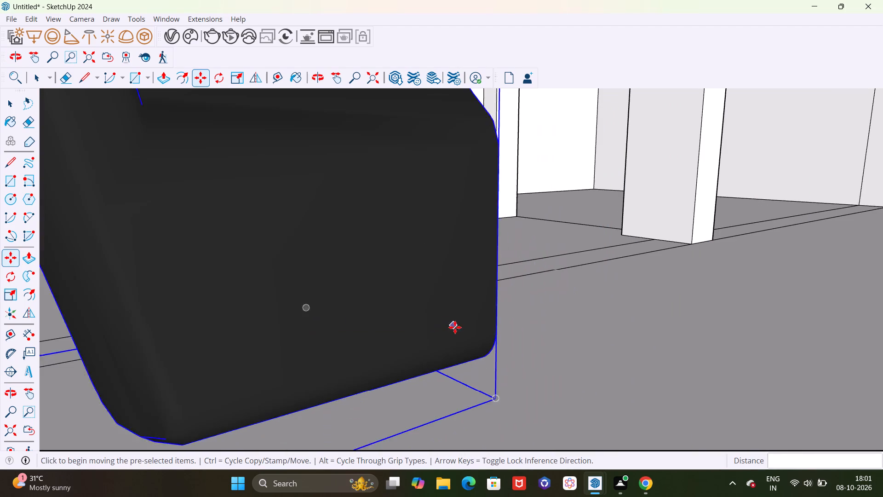
scroll(455, 327, down, 12)
middle_drag(452, 319, 292, 349)
scroll(462, 341, up, 3)
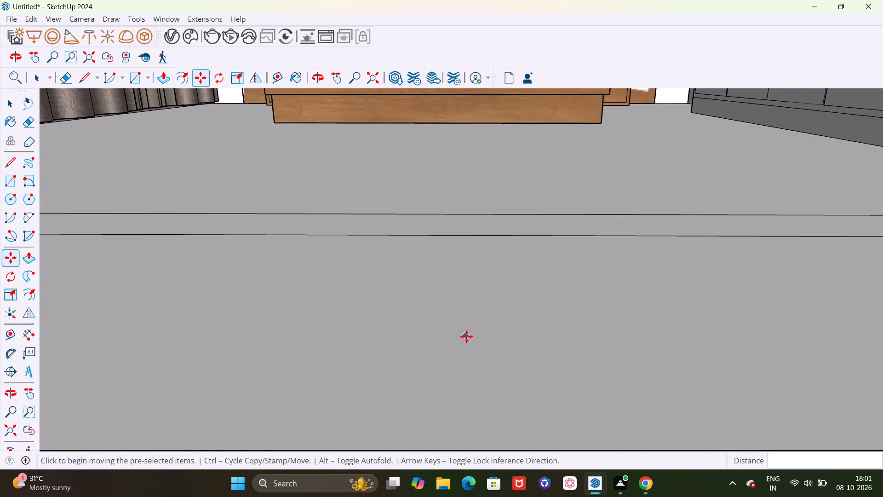
scroll(466, 335, down, 3)
click(464, 309)
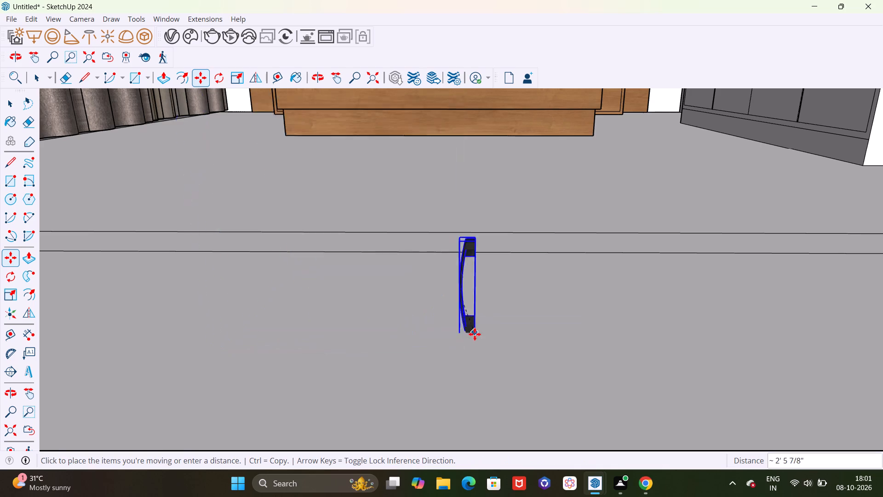
scroll(475, 334, down, 13)
scroll(493, 318, down, 20)
scroll(493, 318, down, 1)
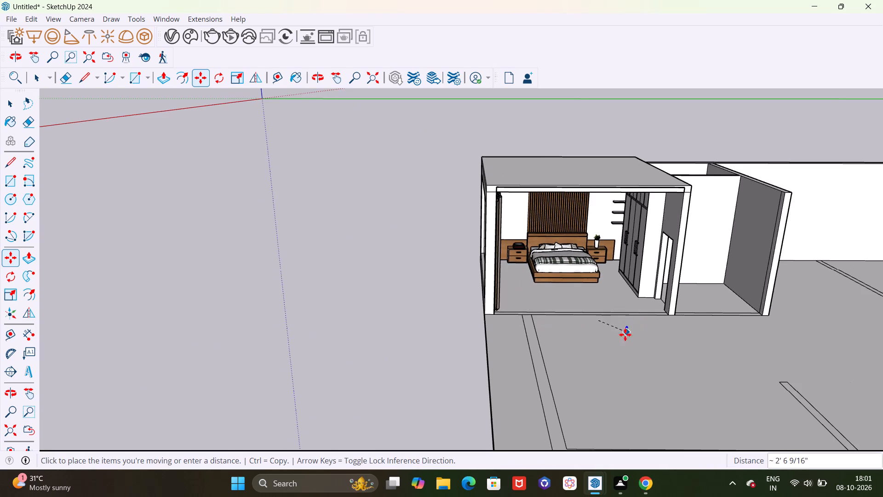
middle_drag(642, 335, 682, 322)
scroll(624, 210, up, 20)
scroll(624, 210, up, 3)
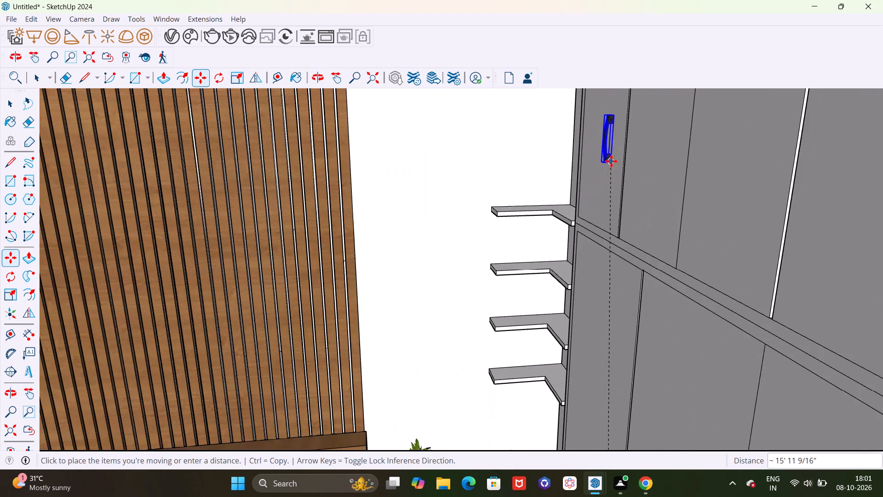
middle_drag(625, 167, 707, 155)
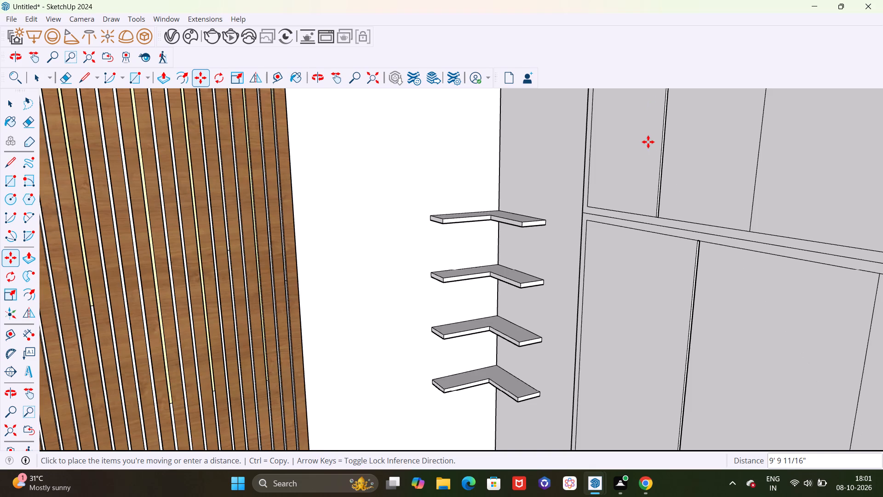
click(645, 144)
Move the handle about 1 1/2" along the red axis, closer to the gap between the first two upper wardrobe doors.
scroll(636, 168, down, 10)
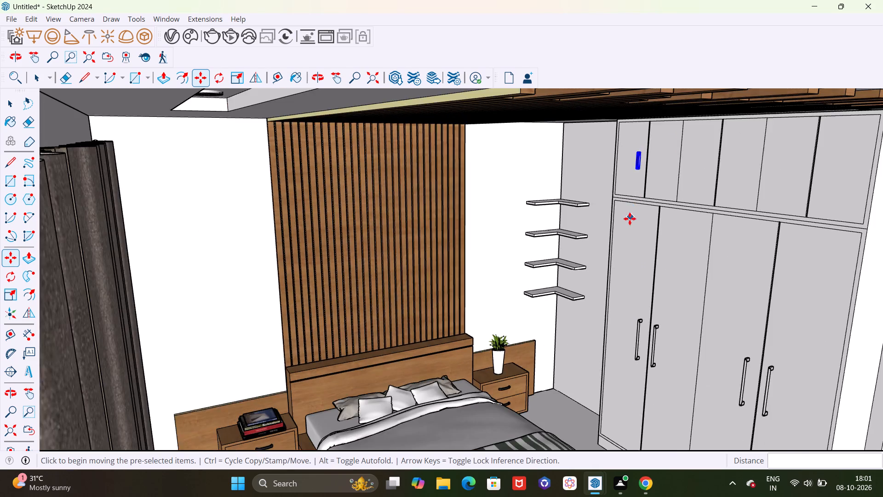
scroll(629, 224, down, 2)
middle_drag(646, 243, 658, 231)
scroll(656, 157, up, 12)
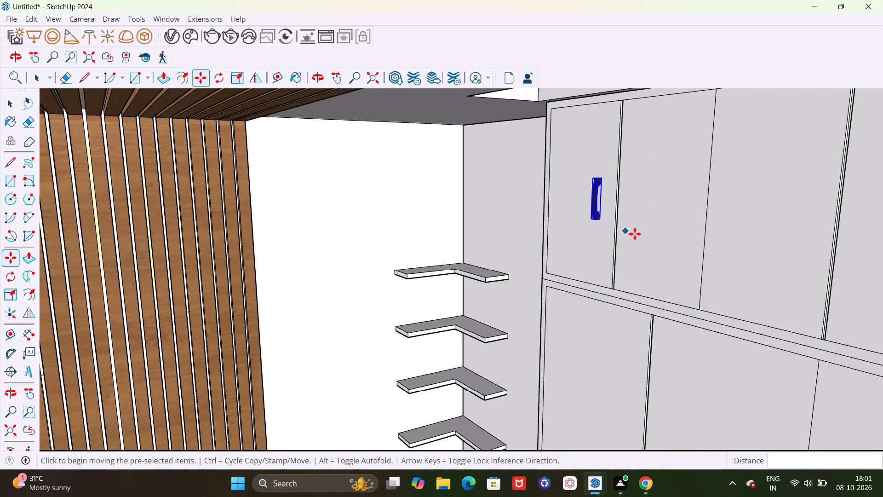
middle_drag(636, 234, 774, 232)
scroll(700, 223, up, 5)
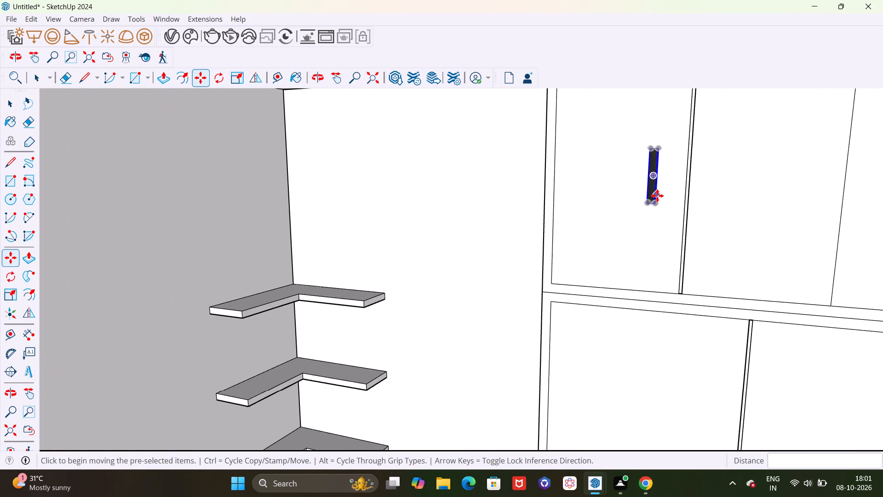
click(651, 208)
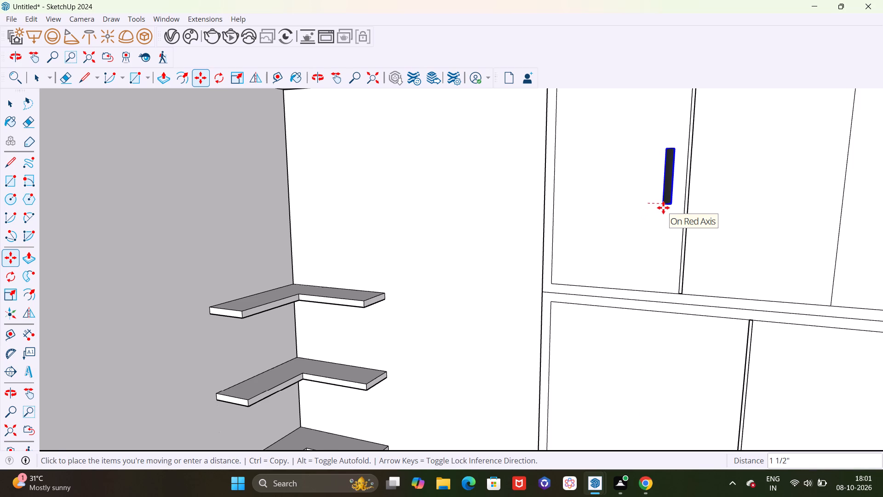
click(663, 208)
Copy the handle about 3 1/2" along the red axis onto the adjacent upper wardrobe door, across the gap.
scroll(559, 224, down, 4)
middle_drag(591, 256, 631, 259)
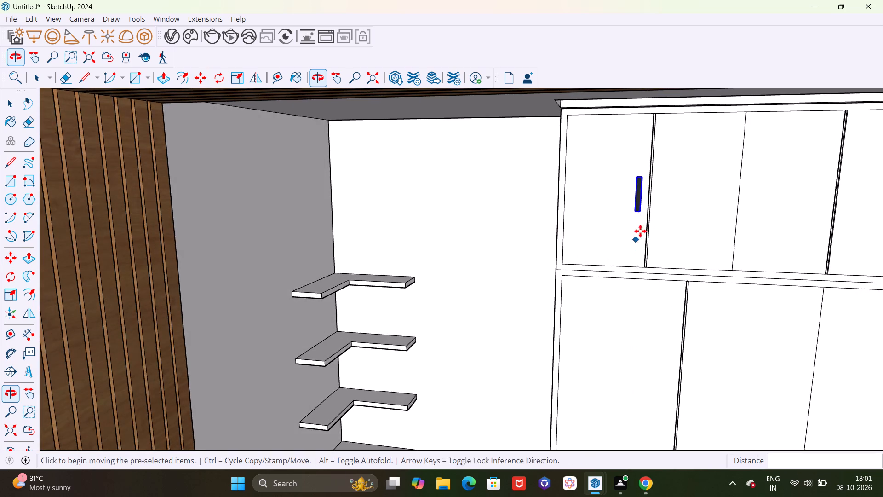
scroll(642, 220, up, 5)
click(631, 208)
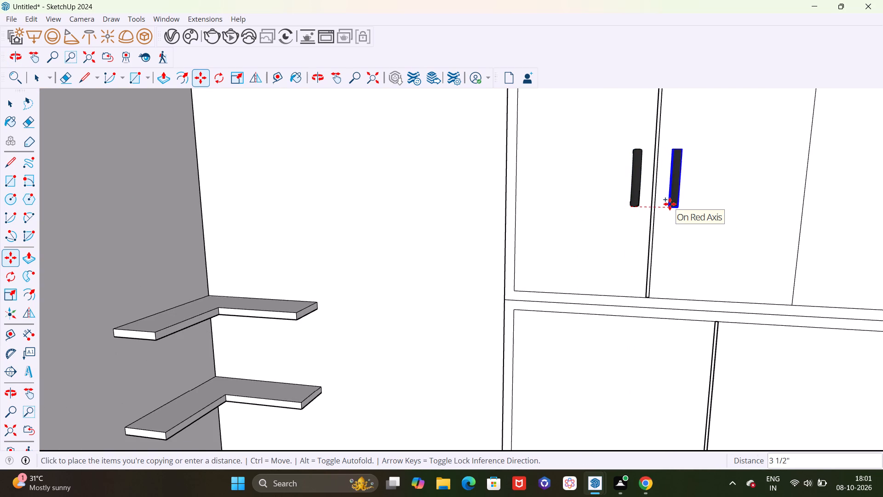
click(670, 204)
Copy the pair of handles about 2' 2 1/16" along the wardrobe onto the middle pair of upper doors.
scroll(525, 235, down, 2)
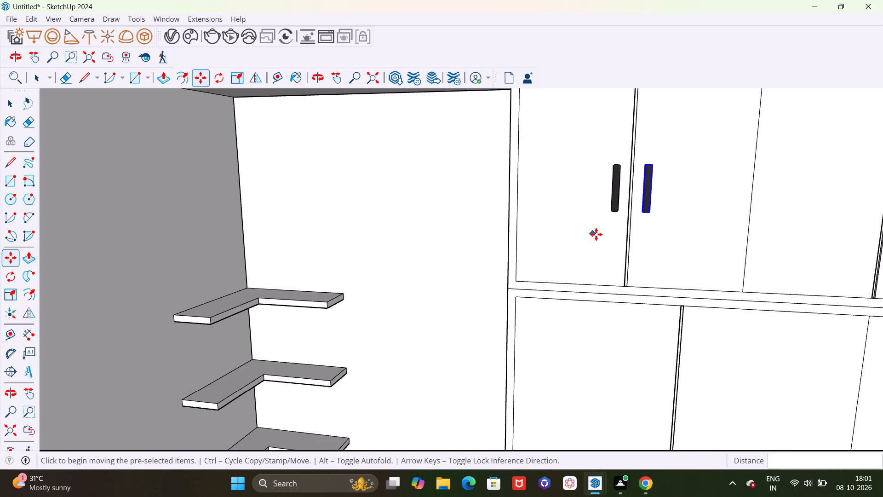
key(space)
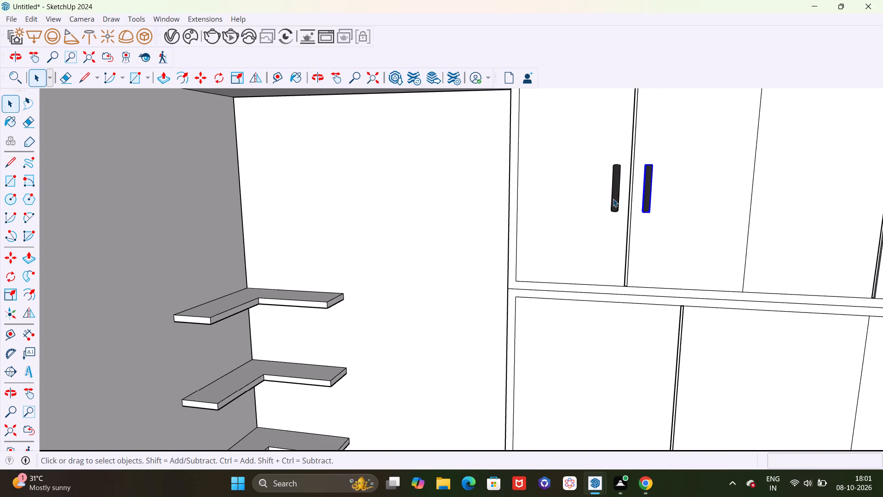
shift+click(613, 199)
key(m)
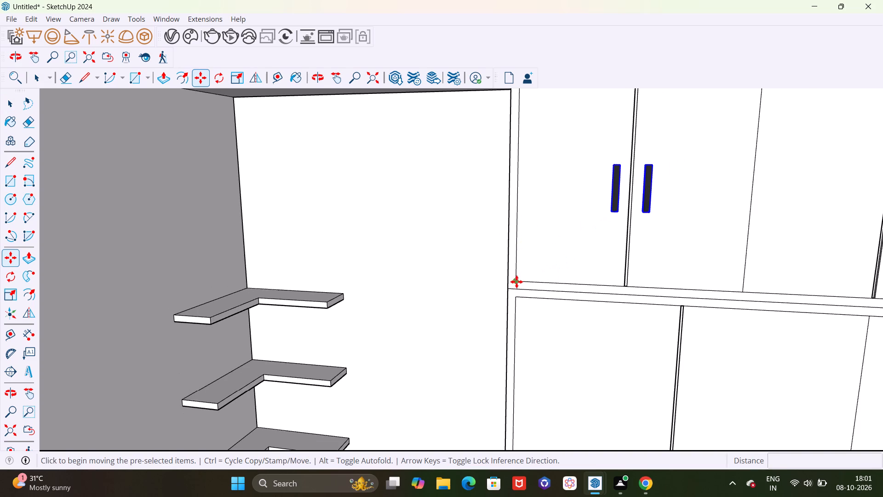
click(515, 282)
scroll(515, 281, down, 3)
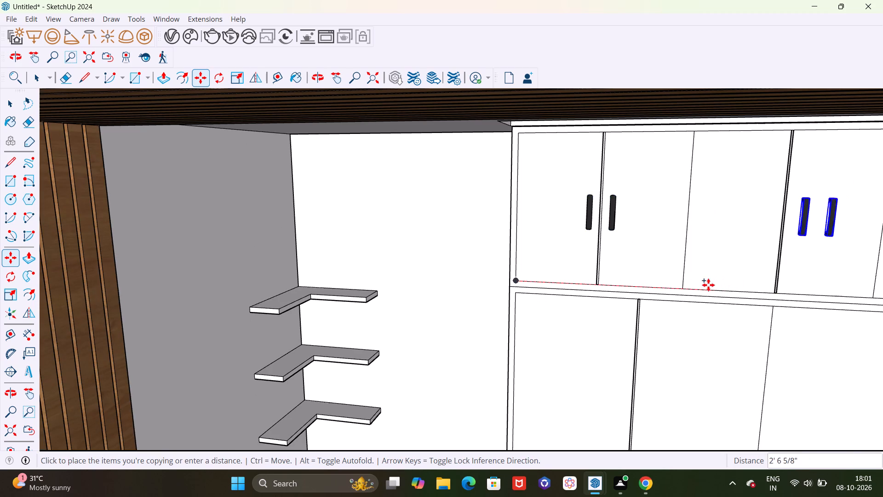
click(683, 289)
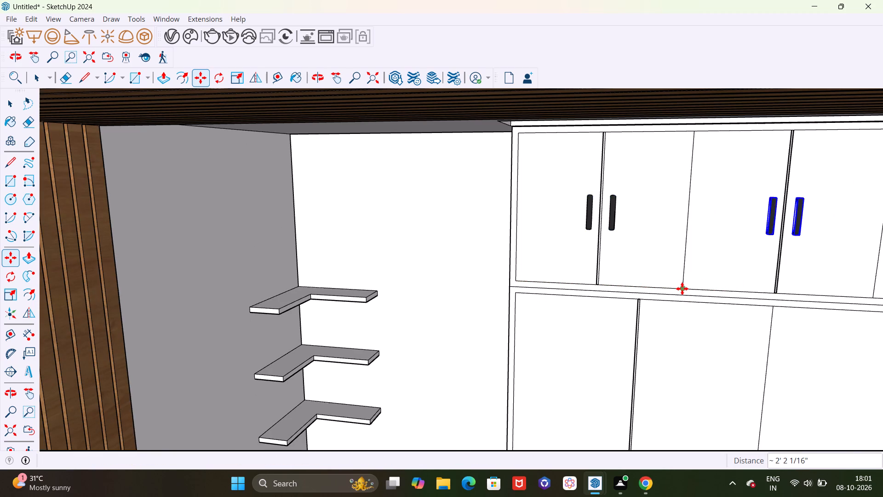
Copy the middle pair of handles onto the last pair of upper doors, using the bottom corners of the door pairs as reference points.
scroll(682, 289, up, 3)
click(682, 289)
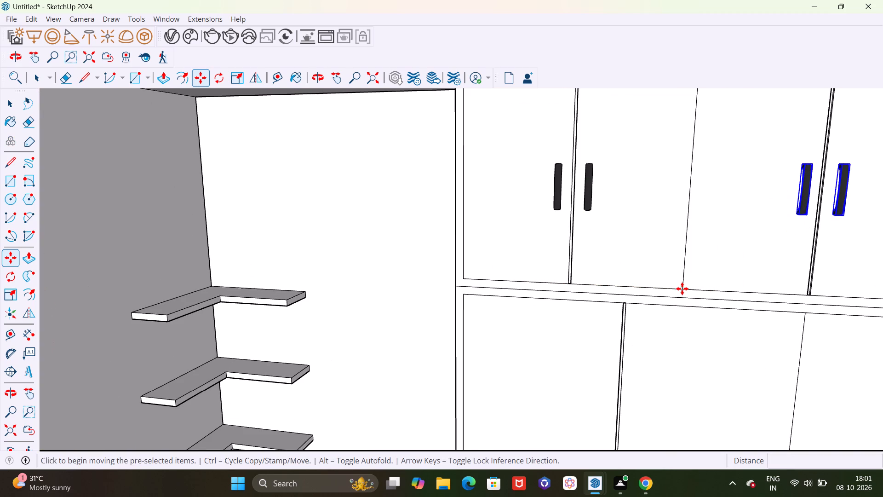
scroll(682, 289, down, 7)
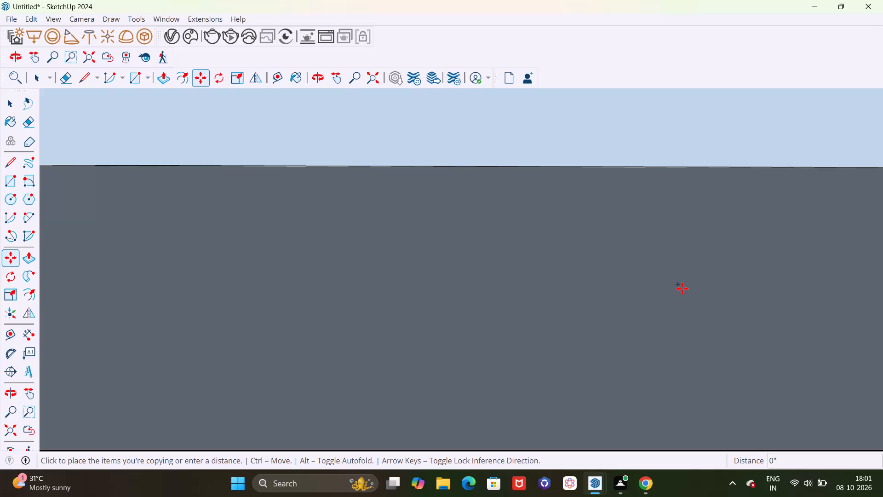
middle_drag(682, 289, 634, 221)
scroll(565, 375, down, 6)
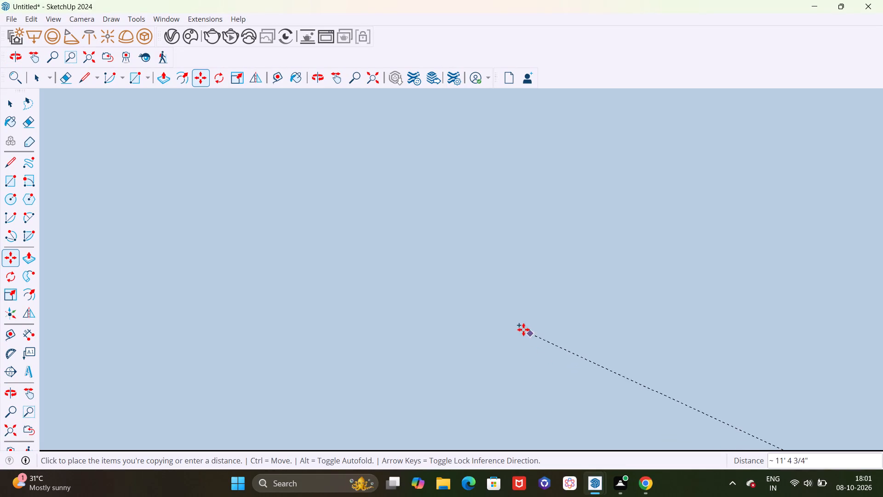
scroll(519, 328, down, 15)
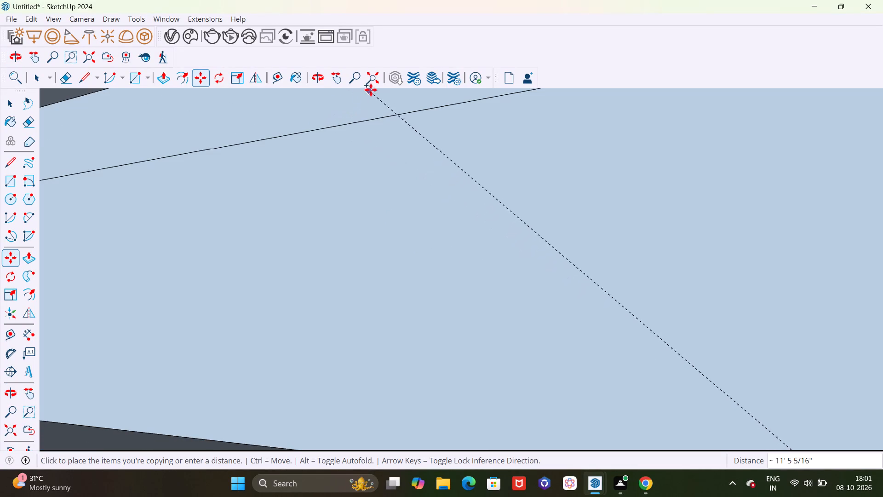
click(373, 81)
scroll(310, 125, down, 3)
scroll(339, 240, up, 10)
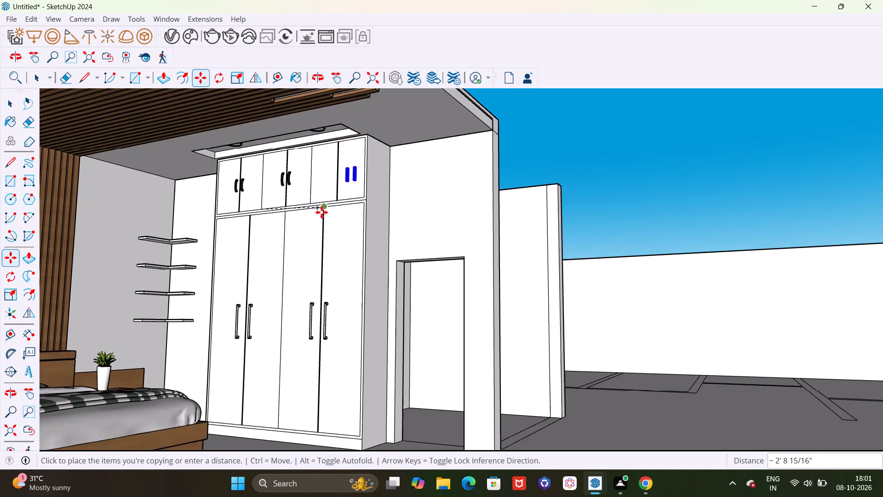
middle_drag(312, 200, 352, 226)
scroll(319, 208, up, 20)
scroll(319, 208, up, 1)
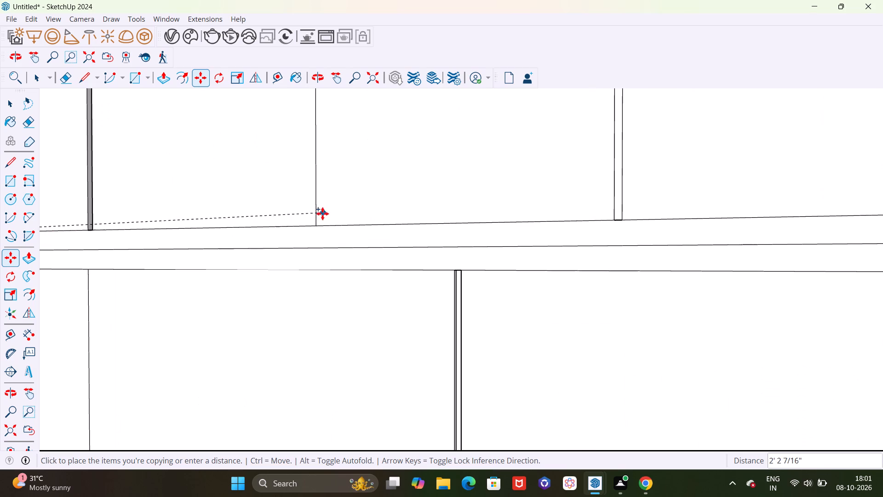
click(312, 228)
Review the whole model from outside with the handles placed on the upper wardrobe doors.
scroll(319, 245, down, 10)
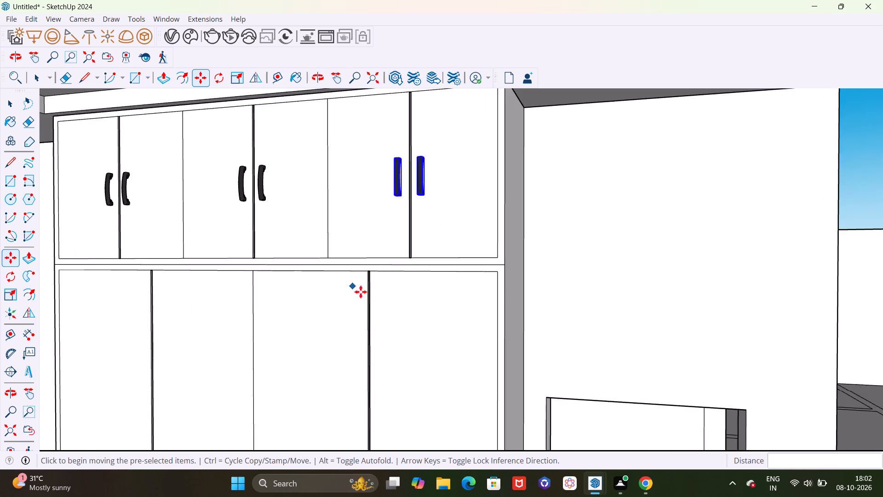
scroll(361, 292, down, 8)
scroll(456, 329, down, 8)
key(space)
scroll(458, 328, down, 6)
scroll(508, 341, down, 5)
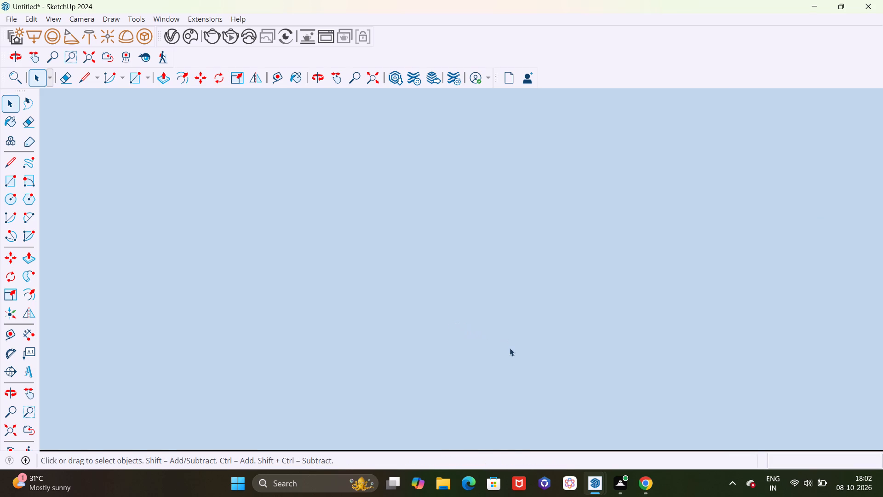
click(373, 81)
scroll(366, 154, down, 5)
middle_drag(436, 258, 344, 338)
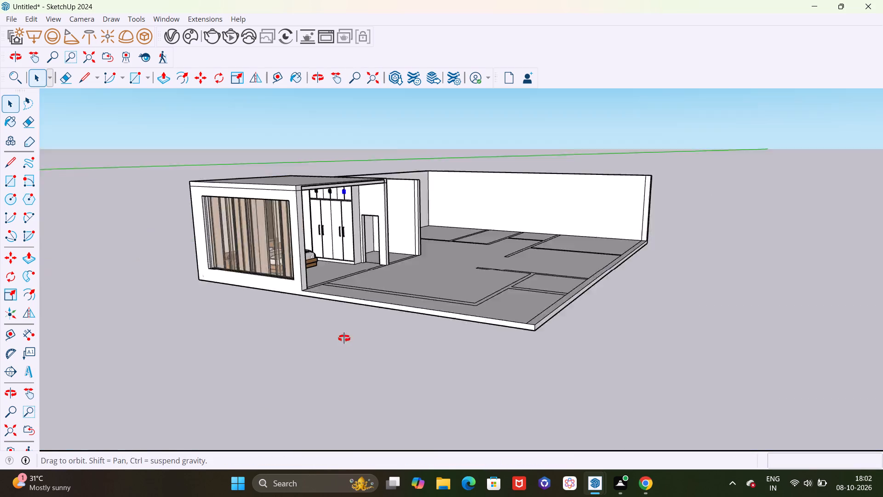
Examine the bedroom from outside and up close, checking the wardrobe and the handles on its upper doors.
middle_drag(344, 338, 333, 344)
scroll(334, 220, up, 10)
scroll(337, 215, down, 4)
middle_drag(374, 362, 175, 277)
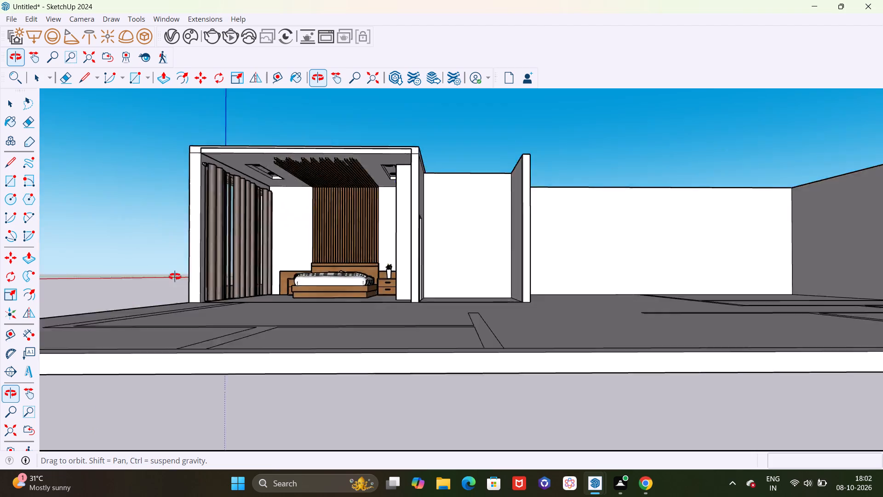
middle_drag(175, 277, 327, 237)
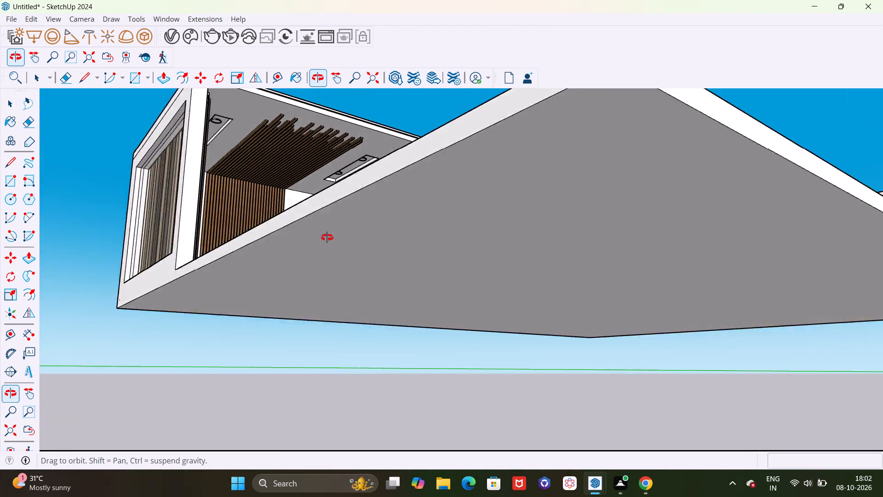
middle_drag(327, 237, 279, 287)
scroll(354, 131, up, 5)
scroll(334, 235, up, 5)
middle_drag(304, 276, 314, 271)
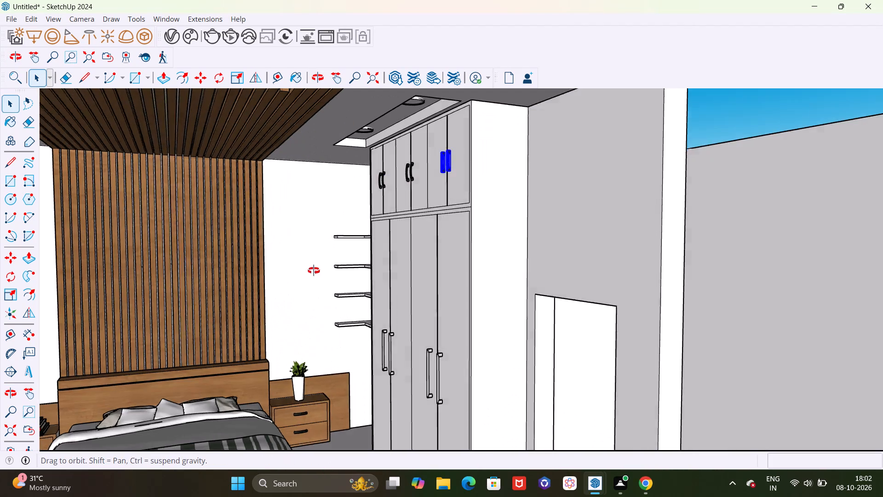
middle_drag(314, 271, 320, 268)
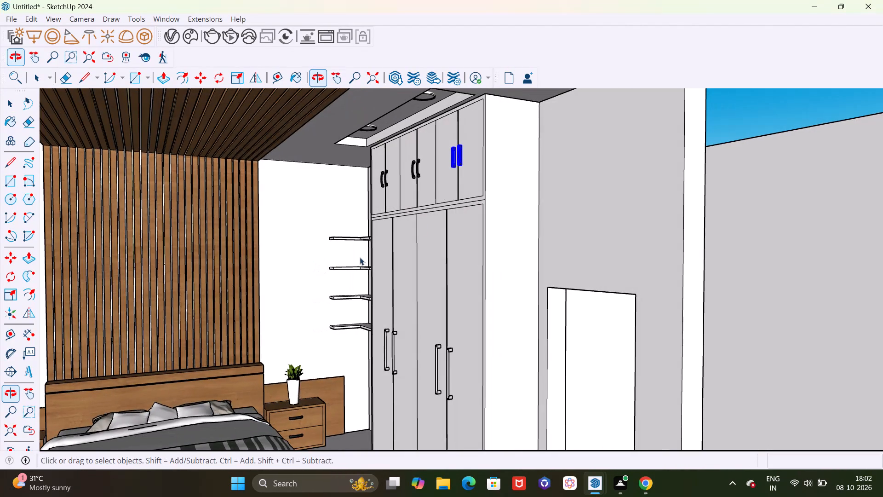
scroll(442, 209, down, 13)
middle_drag(448, 243, 343, 270)
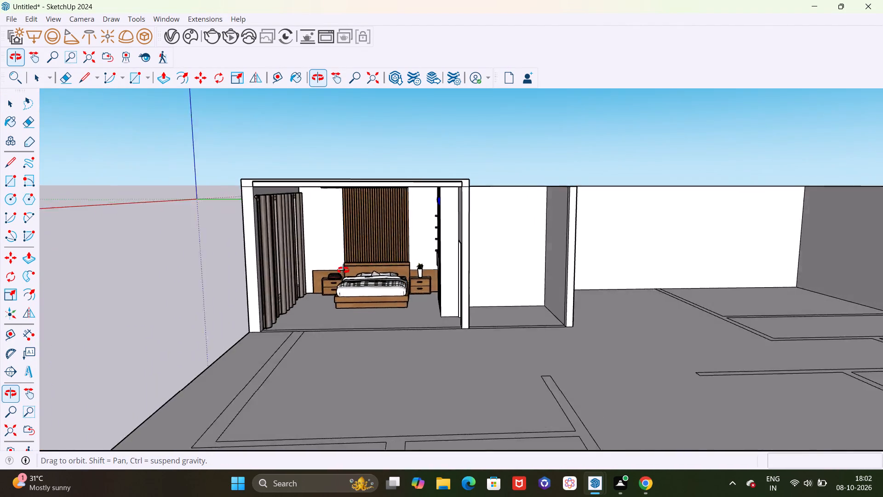
middle_drag(343, 270, 529, 264)
scroll(444, 252, up, 5)
scroll(443, 256, down, 3)
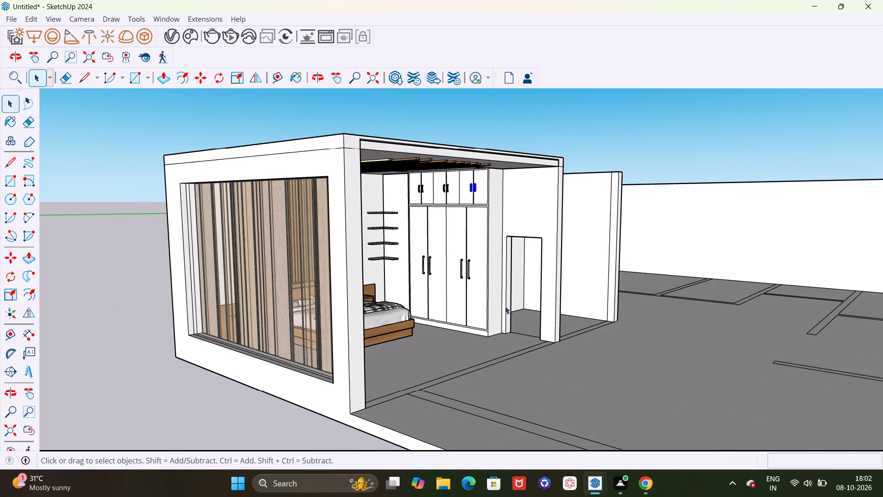
middle_drag(505, 307, 418, 326)
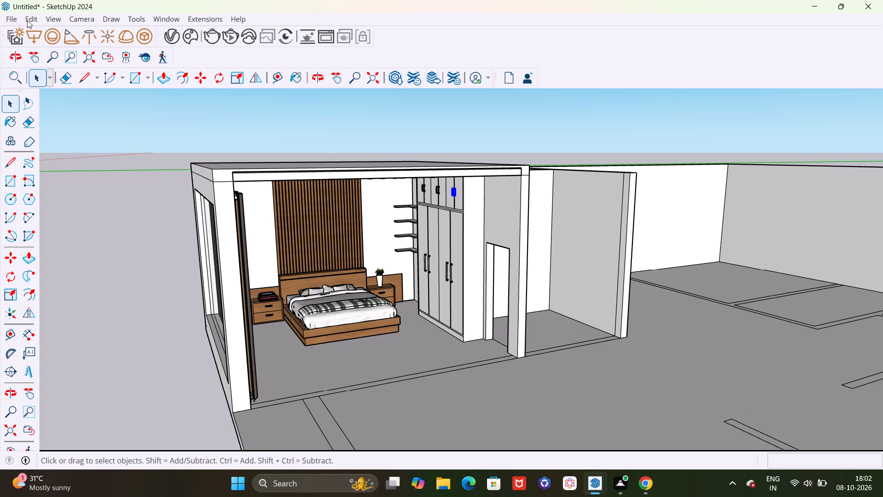
Search the online Chaos Cosmos material library for "colours" from the V-Ray Asset Editor, and close the browser.
click(166, 38)
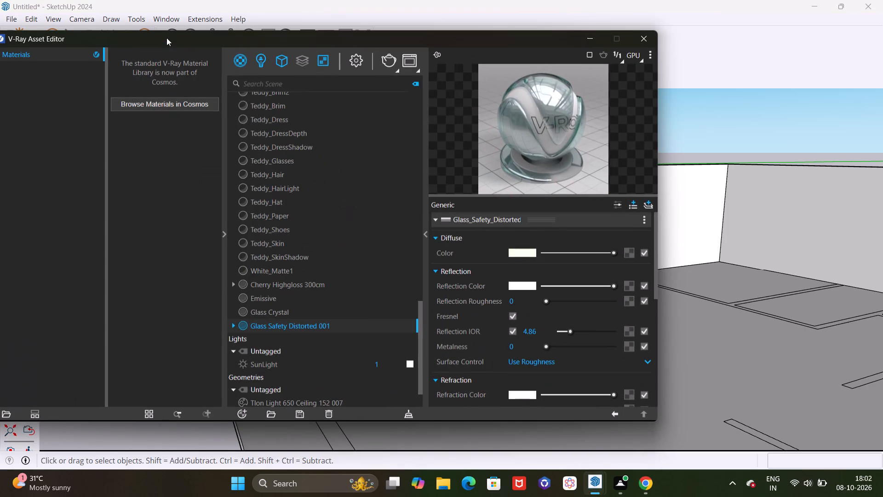
click(161, 105)
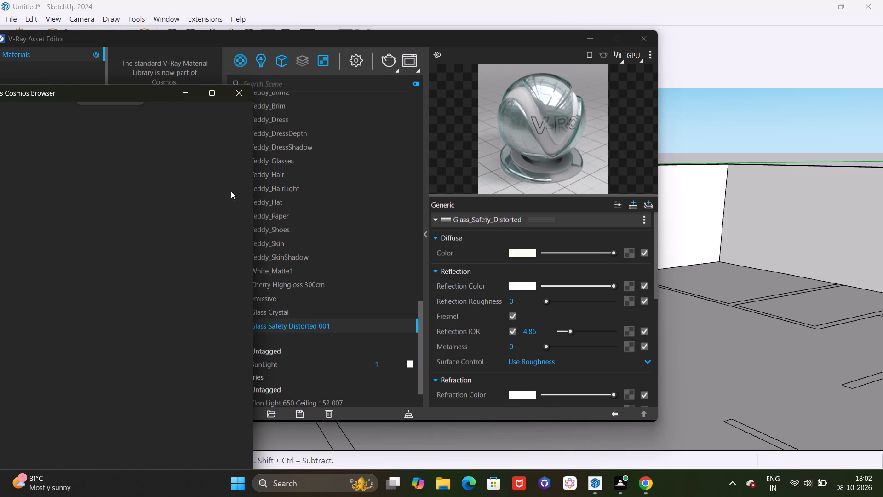
drag(163, 95, 251, 82)
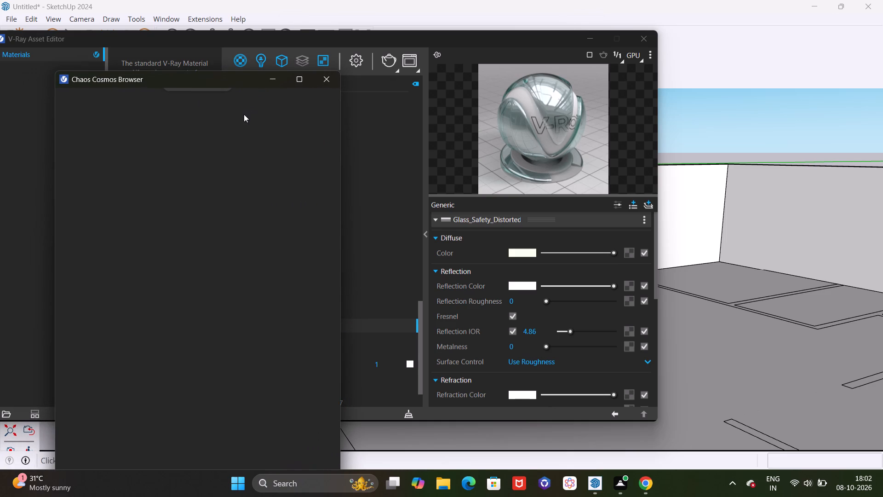
click(318, 82)
click(184, 108)
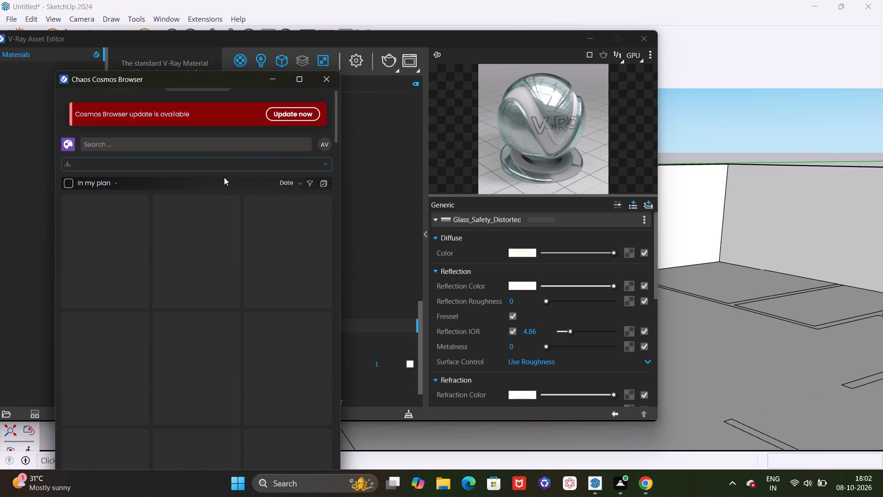
click(129, 168)
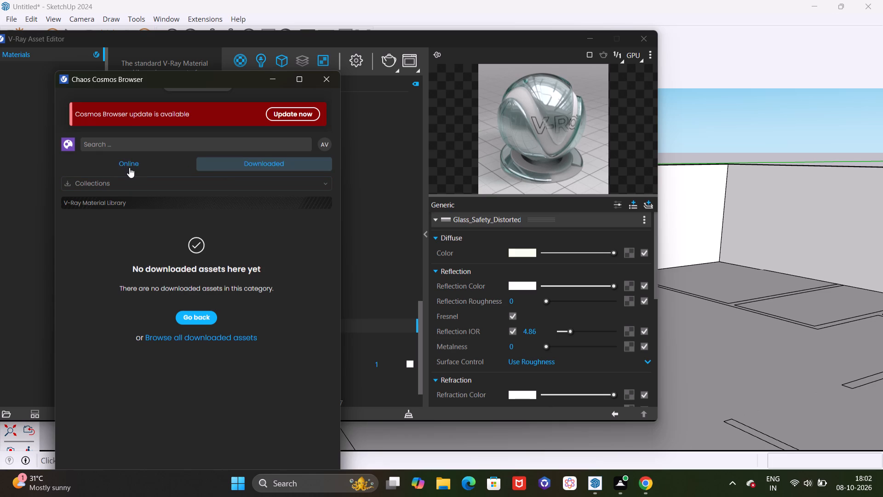
click(171, 144)
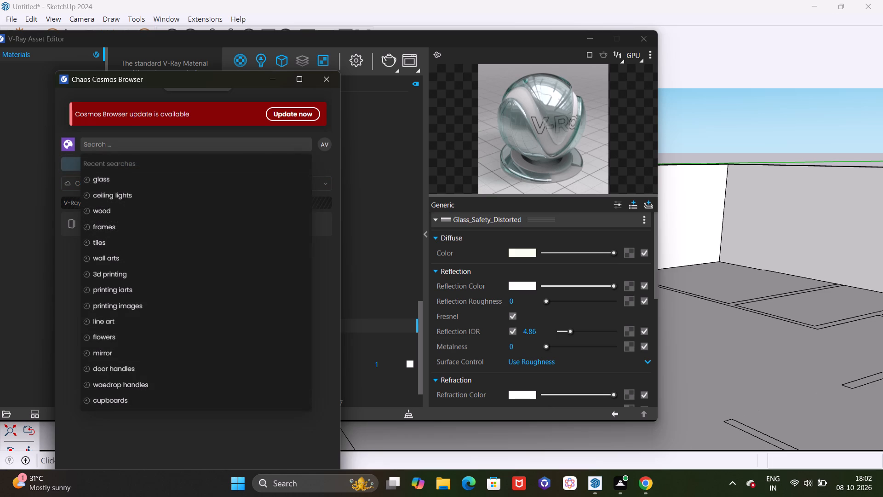
text(co)
text(lours)
key(Return)
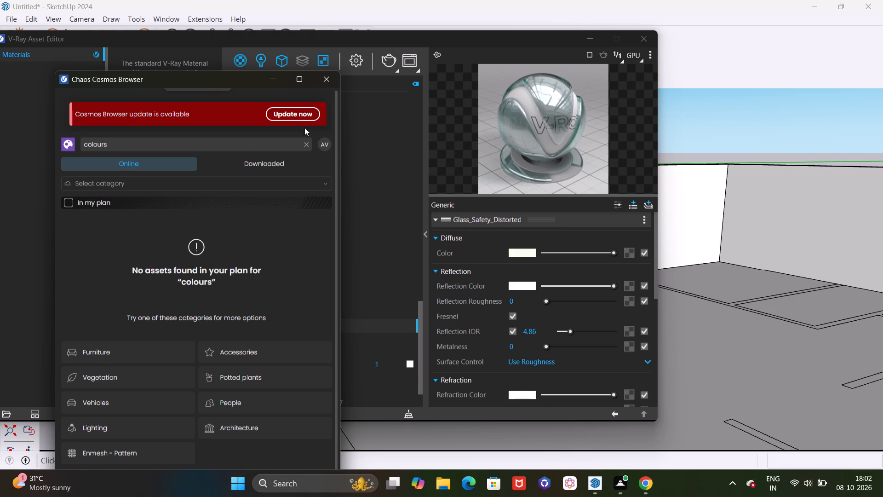
click(331, 84)
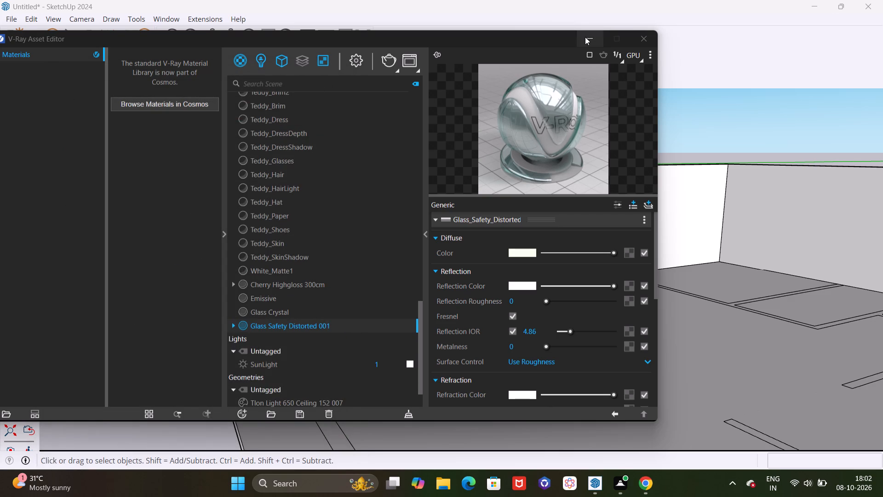
click(585, 37)
Deselect the handles and load the Wallpapers folder from sketchup data as a material collection.
scroll(421, 388, up, 3)
scroll(449, 327, down, 4)
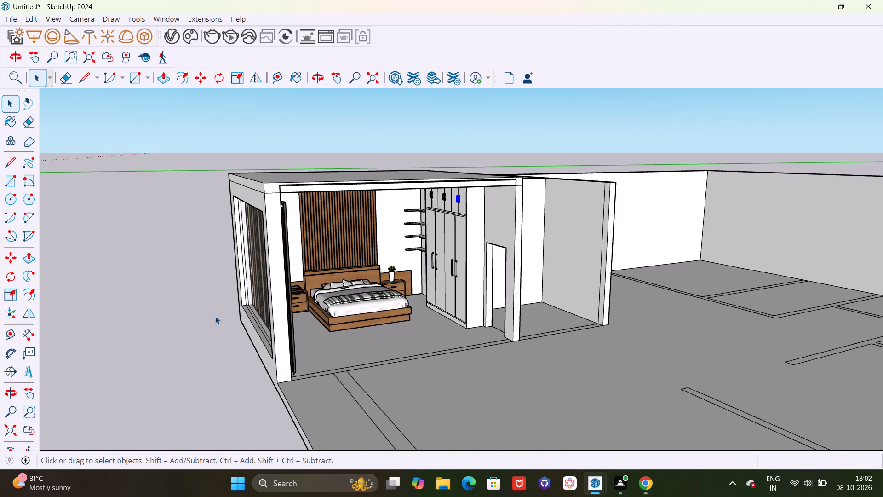
click(151, 301)
scroll(246, 327, down, 4)
middle_drag(289, 356, 318, 349)
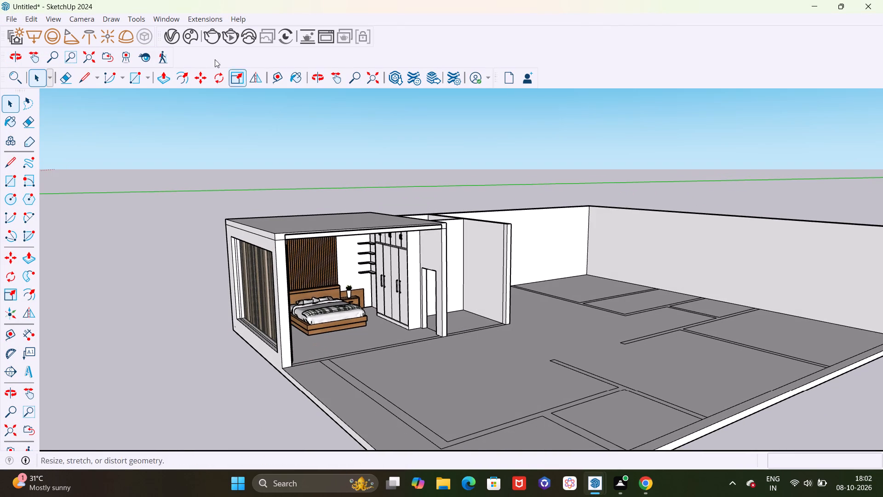
click(196, 17)
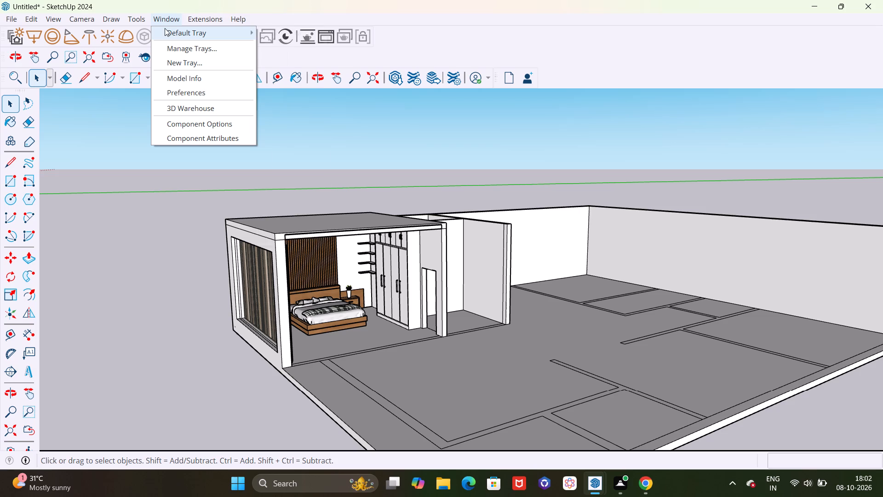
click(165, 28)
click(273, 30)
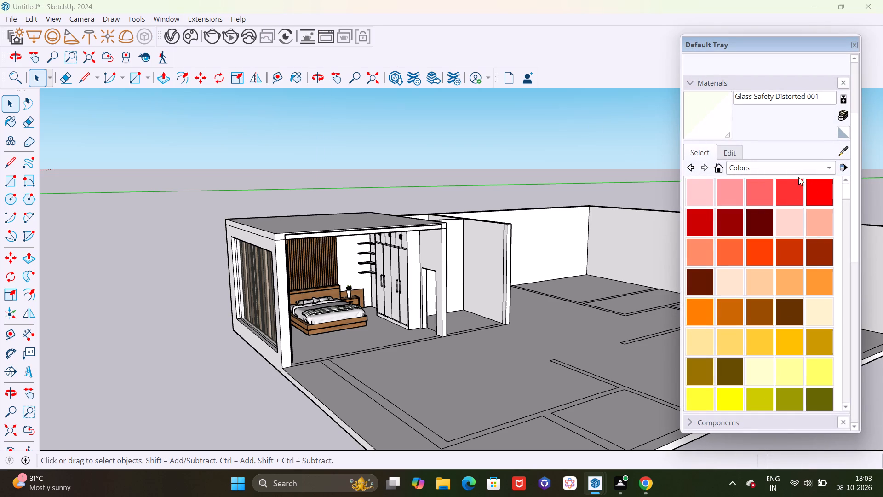
click(847, 168)
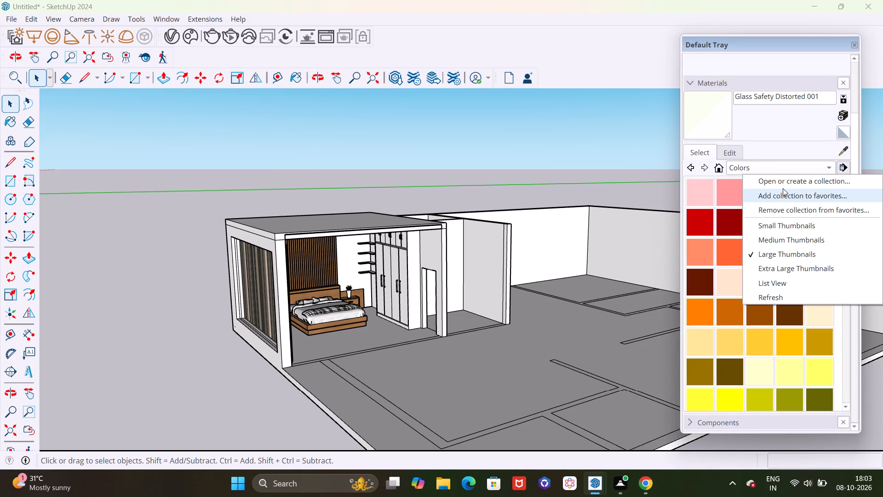
click(780, 182)
scroll(479, 186, down, 3)
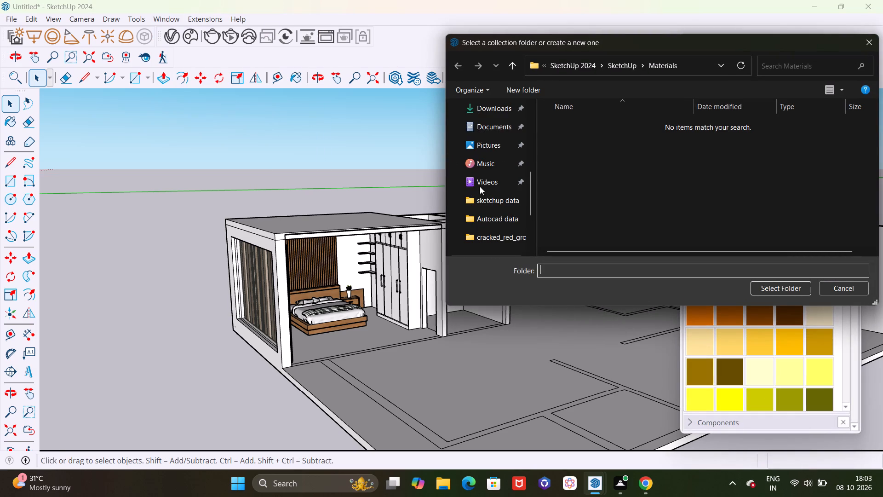
click(495, 201)
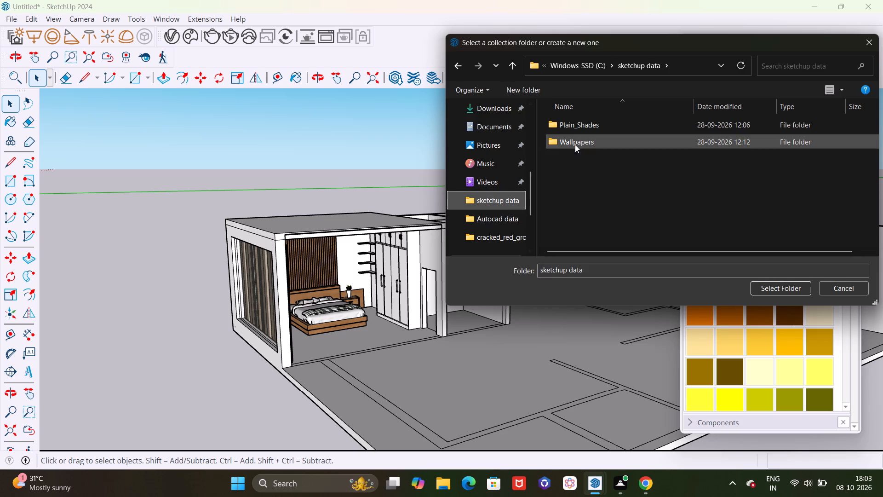
click(575, 144)
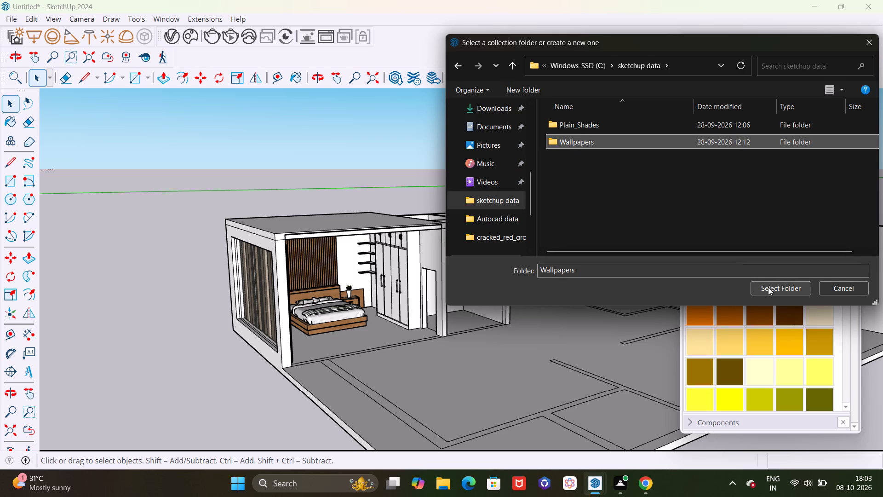
click(768, 287)
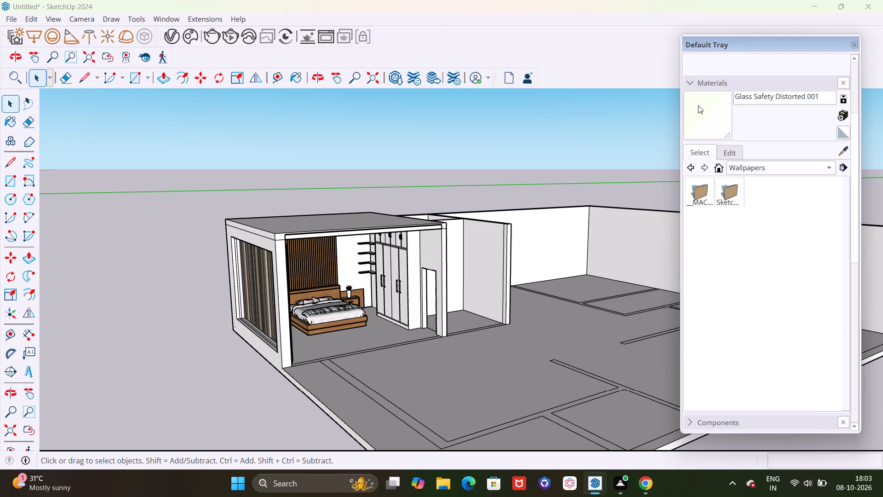
Load the Plain_Shades folder from sketchup data as another material collection.
click(843, 167)
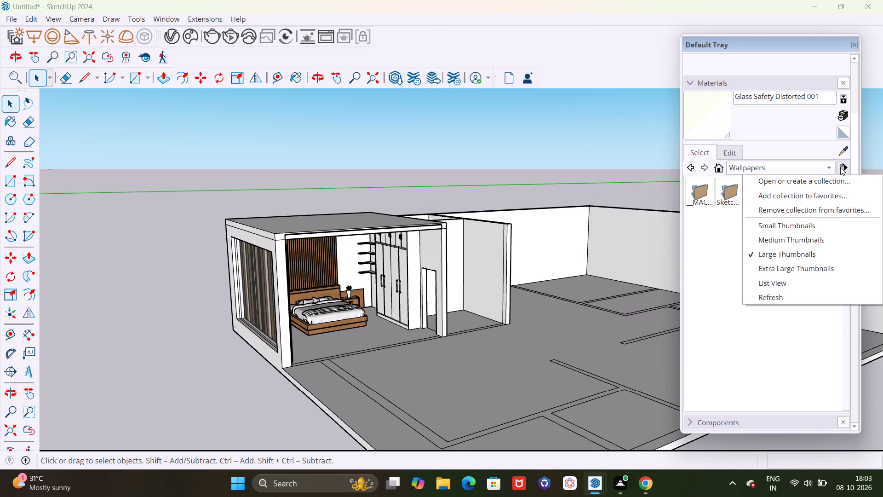
click(797, 181)
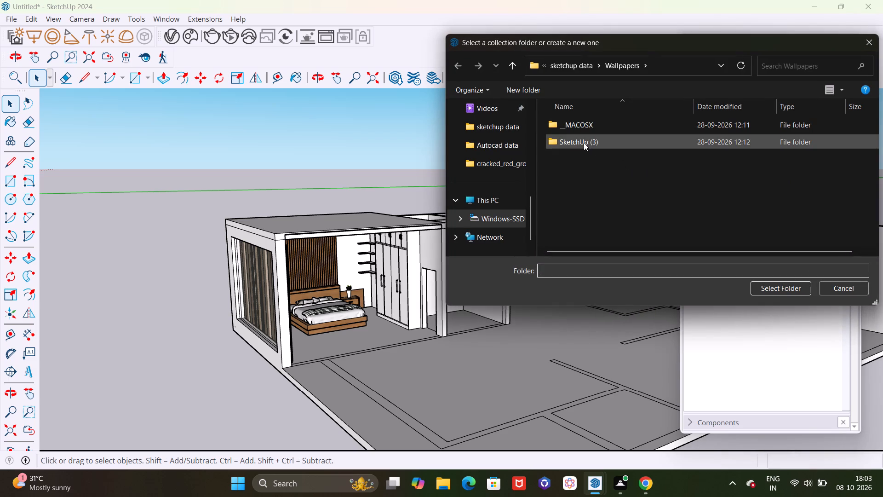
click(511, 70)
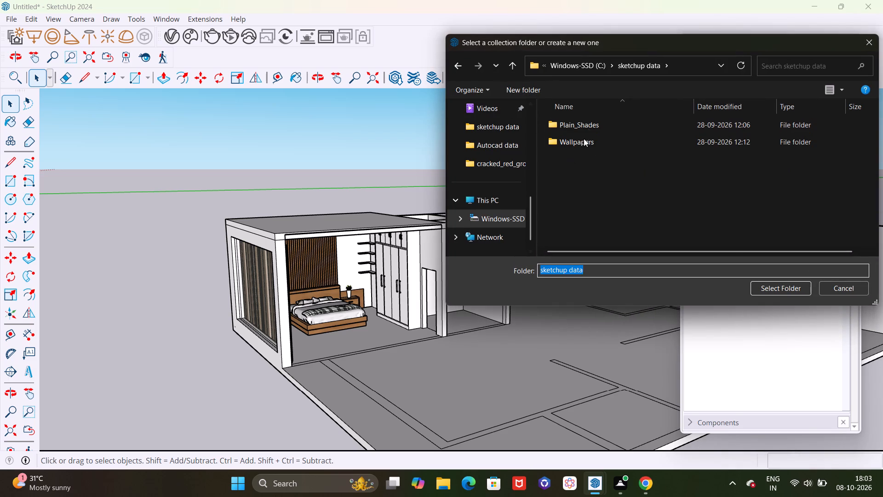
click(582, 120)
click(766, 286)
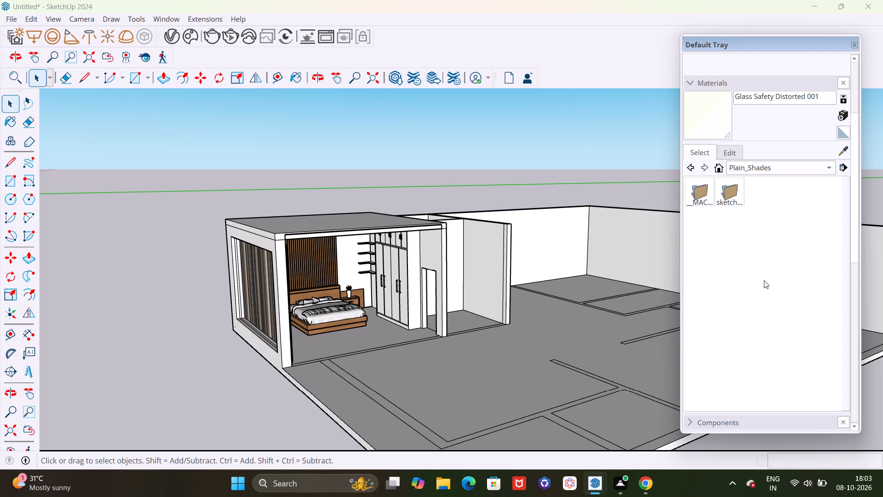
Open the Asian Paints Chromatics shades inside the sketchup folder of the Plain_Shades collection.
click(688, 168)
click(767, 167)
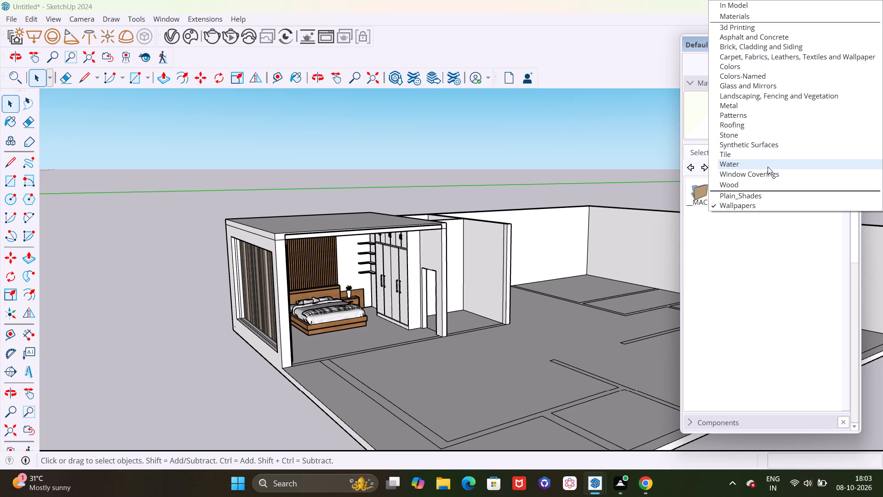
click(768, 194)
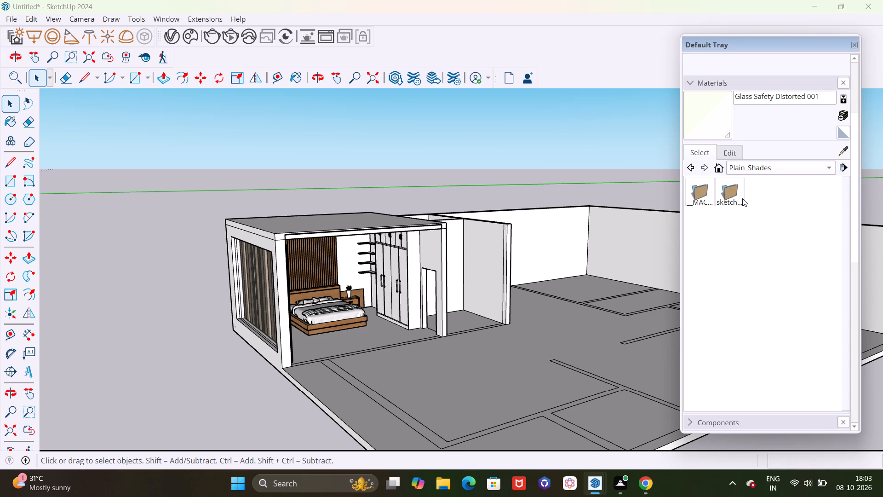
click(728, 194)
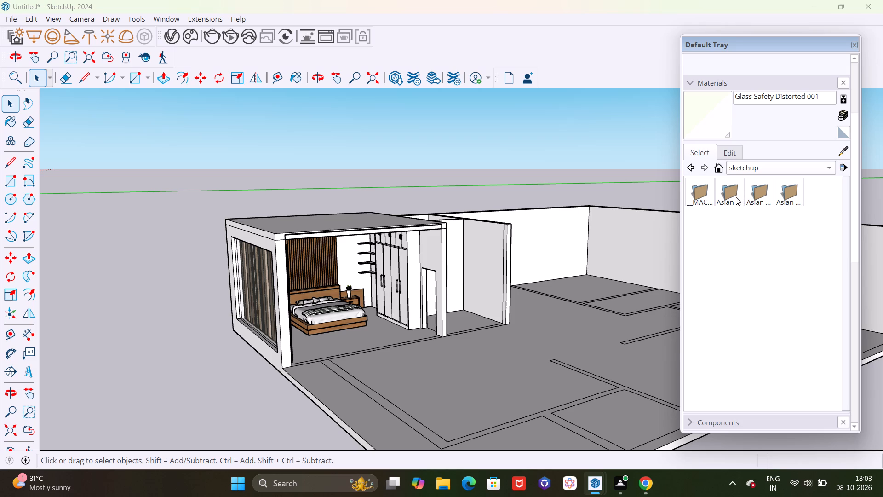
double_click(735, 197)
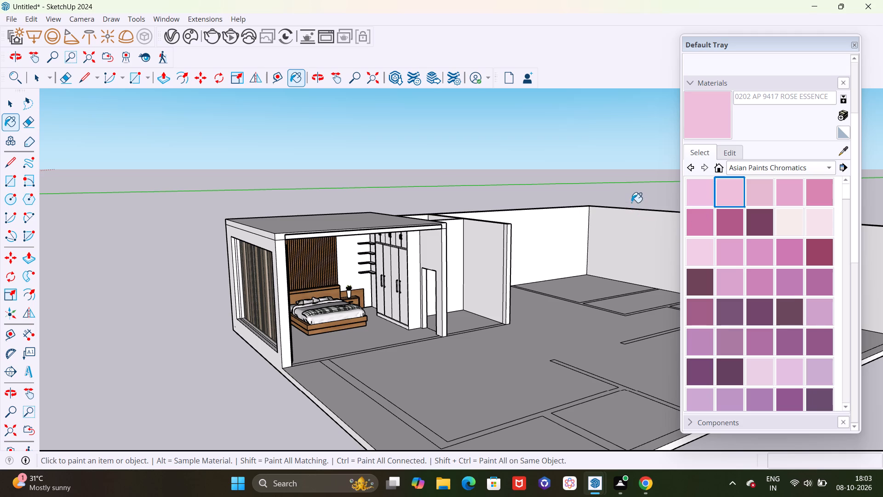
Look through the full range of Asian Paints Chromatics shades for a suitable bedroom paint colour.
scroll(726, 271, down, 20)
scroll(726, 271, down, 3)
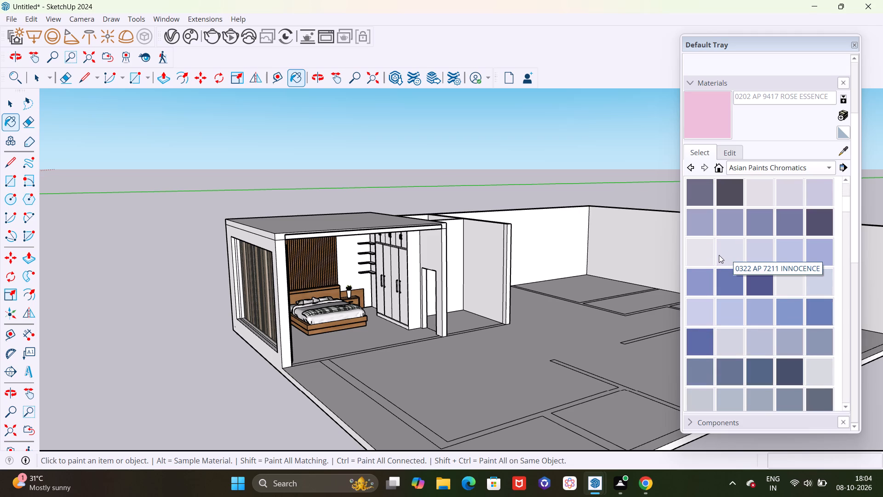
scroll(719, 255, down, 15)
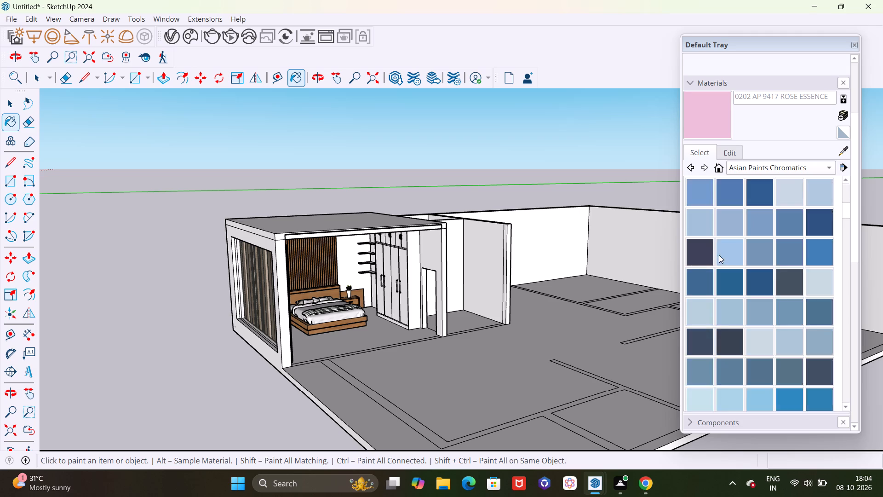
scroll(719, 255, down, 20)
scroll(719, 255, down, 12)
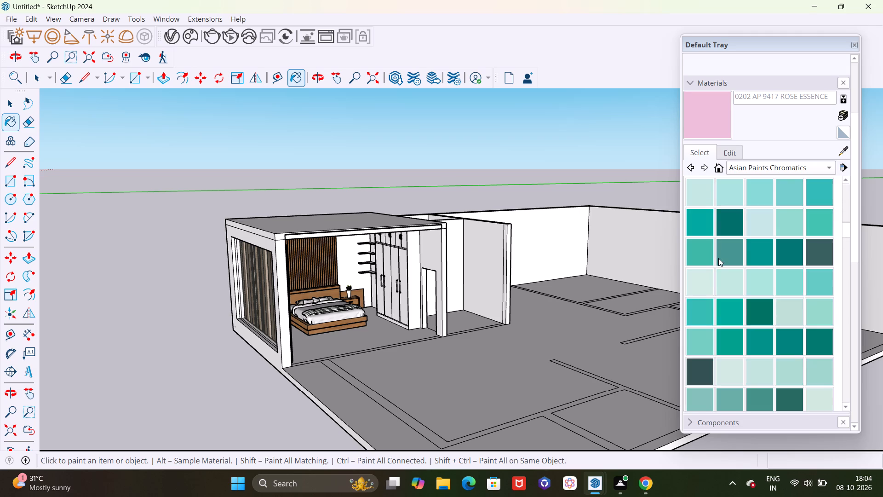
scroll(718, 261, down, 7)
scroll(718, 263, down, 15)
scroll(718, 263, down, 7)
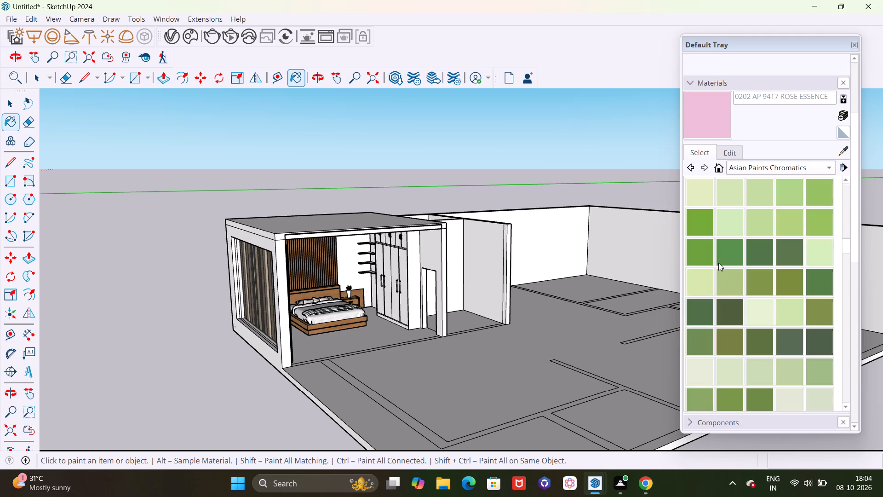
scroll(718, 263, up, 5)
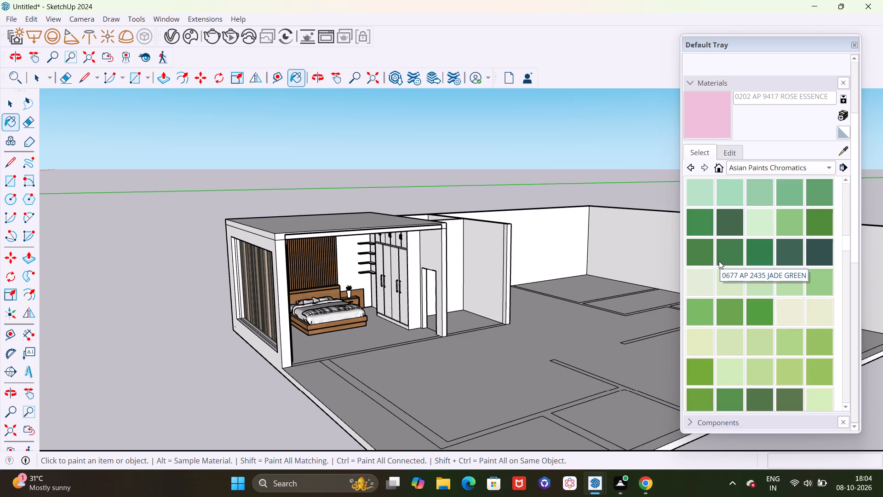
scroll(719, 261, down, 15)
scroll(719, 262, up, 2)
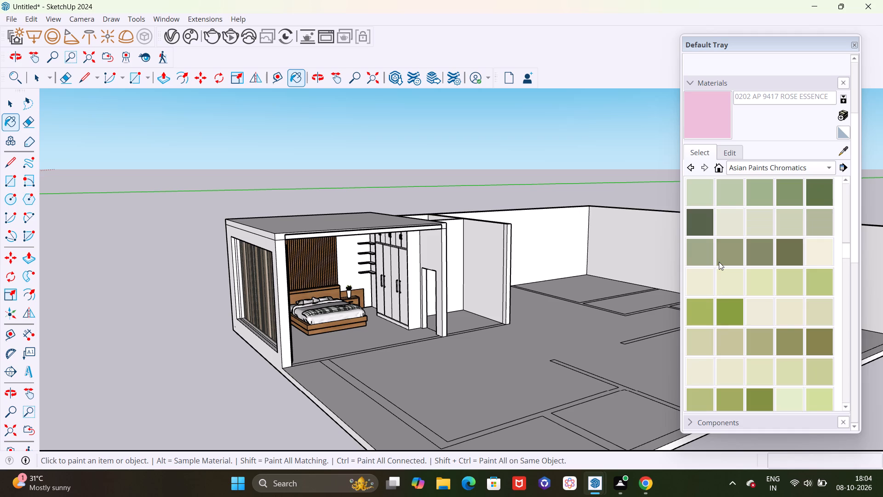
scroll(719, 262, up, 2)
scroll(719, 262, down, 1)
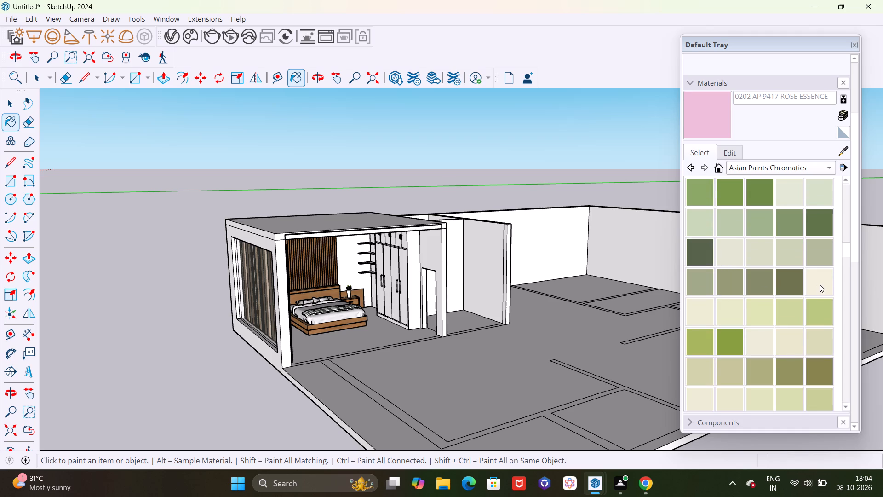
scroll(721, 317, down, 12)
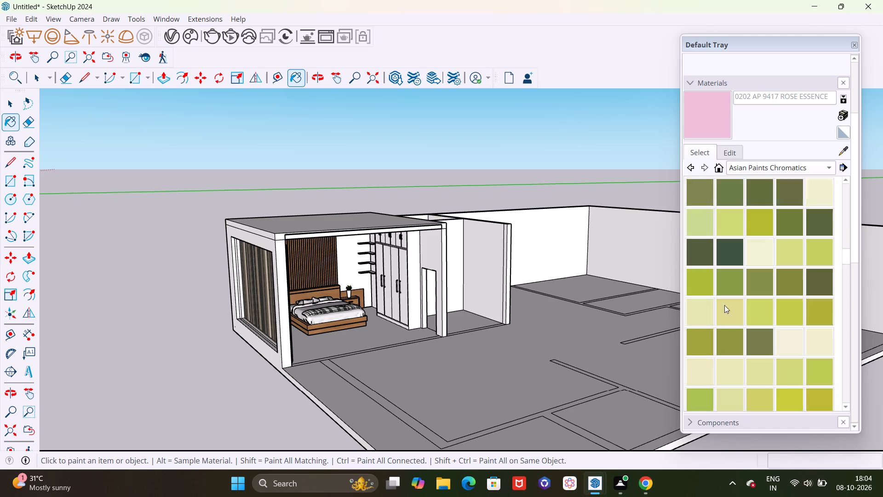
scroll(725, 302, down, 14)
scroll(722, 291, down, 12)
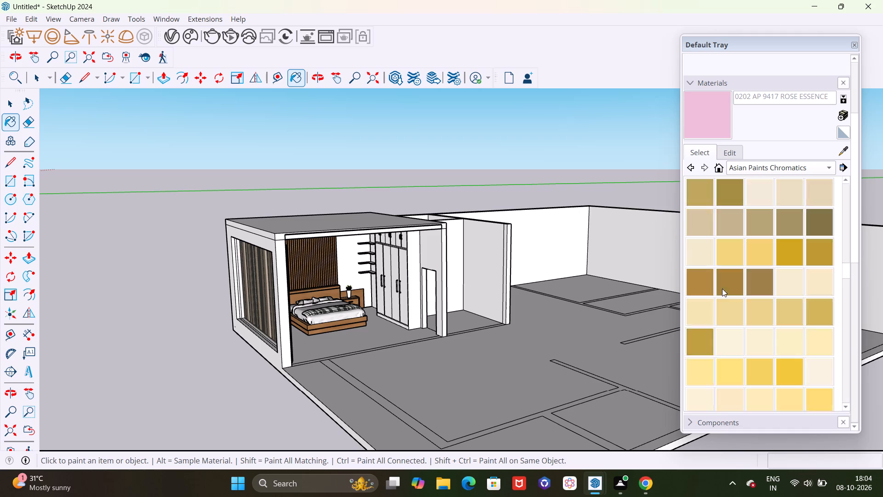
scroll(722, 289, down, 9)
scroll(721, 293, down, 20)
scroll(721, 293, down, 1)
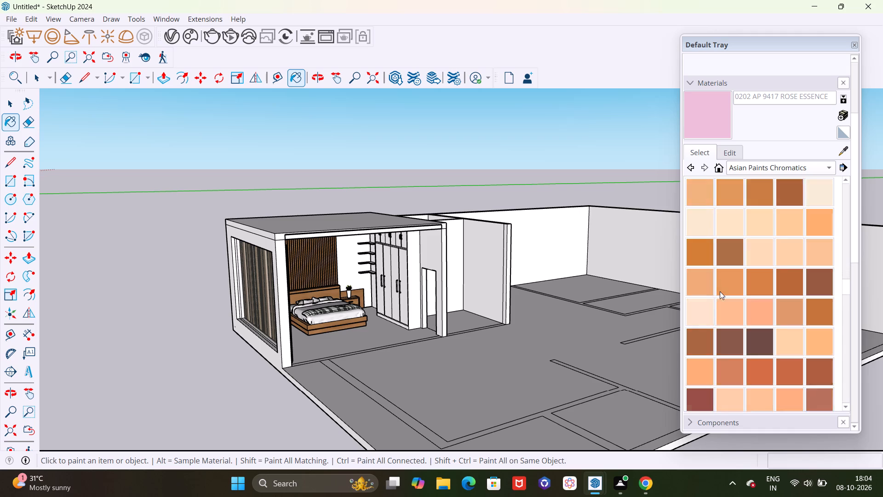
scroll(720, 292, down, 13)
scroll(718, 297, down, 19)
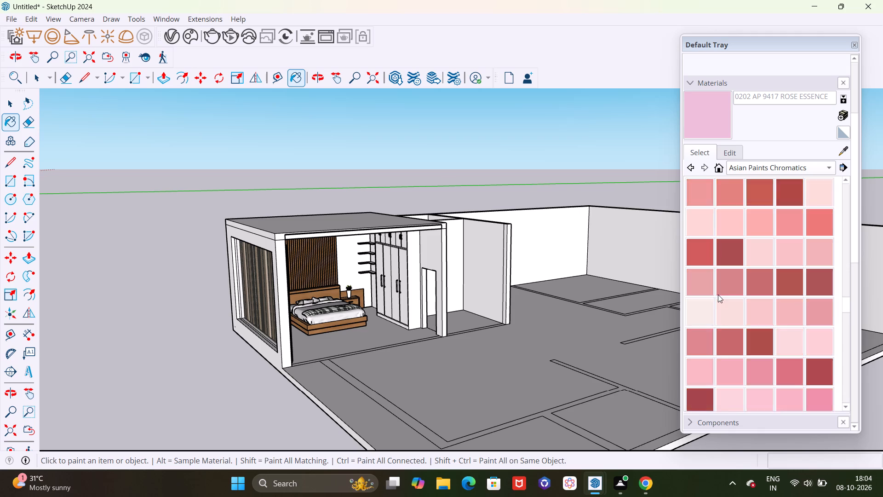
scroll(718, 295, down, 20)
scroll(718, 295, down, 17)
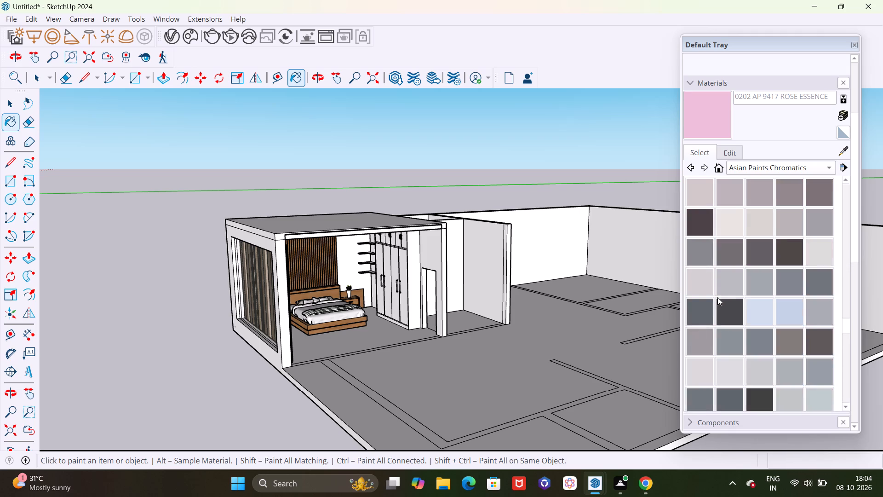
scroll(717, 295, down, 7)
scroll(717, 297, down, 20)
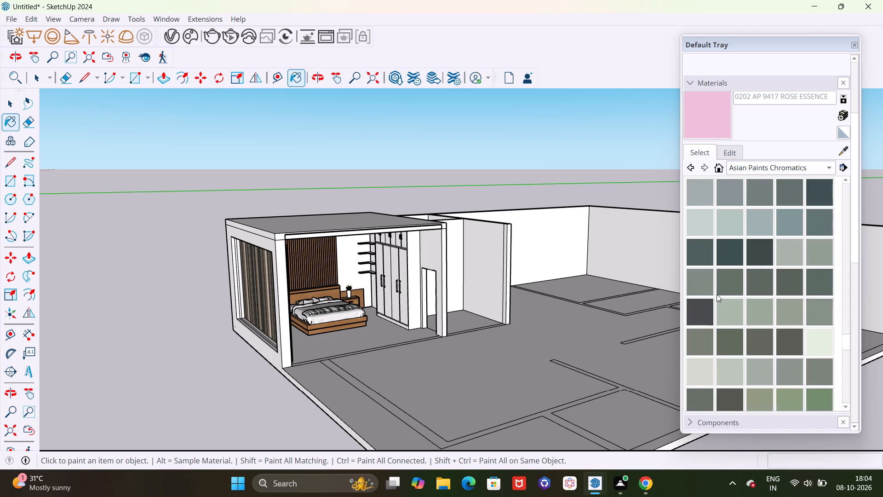
scroll(717, 294, down, 20)
scroll(717, 294, down, 18)
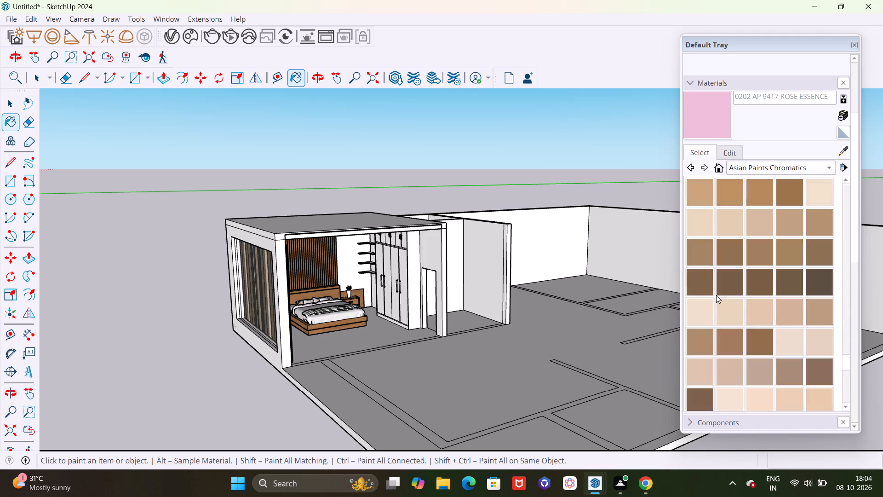
scroll(716, 295, down, 20)
scroll(716, 295, down, 17)
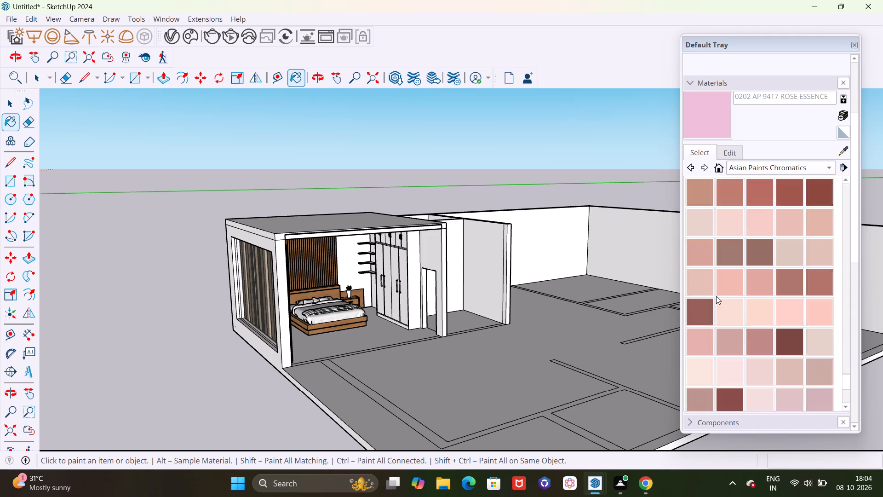
scroll(716, 296, down, 10)
scroll(716, 295, down, 17)
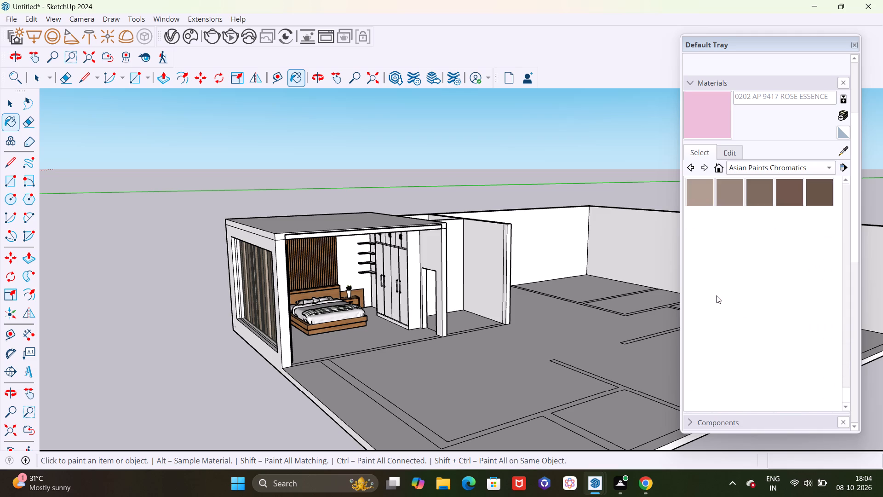
scroll(718, 294, up, 7)
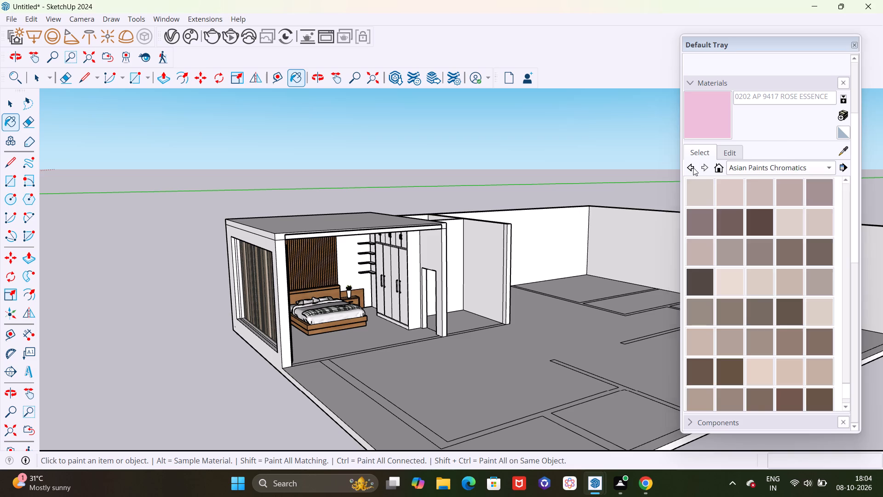
Open the Asian Paints Whites collection from the sketchup folder and look through its shades for a bedroom wall colour.
click(693, 168)
double_click(784, 198)
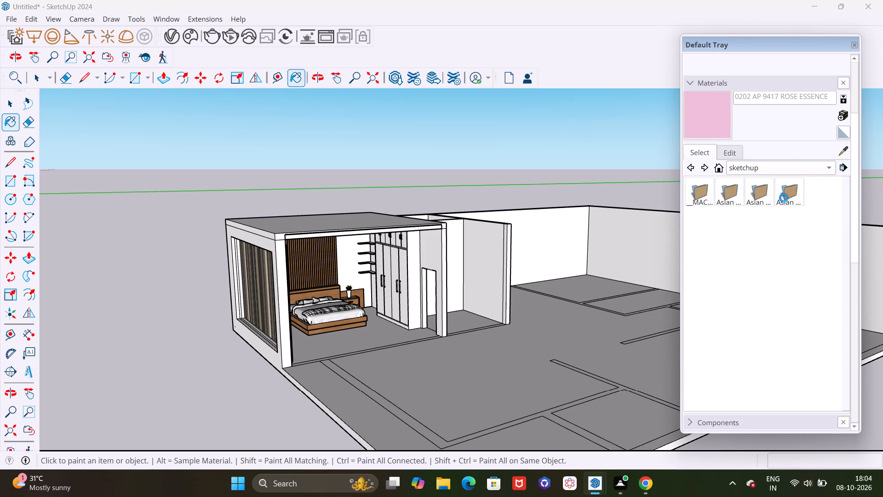
scroll(758, 255, down, 3)
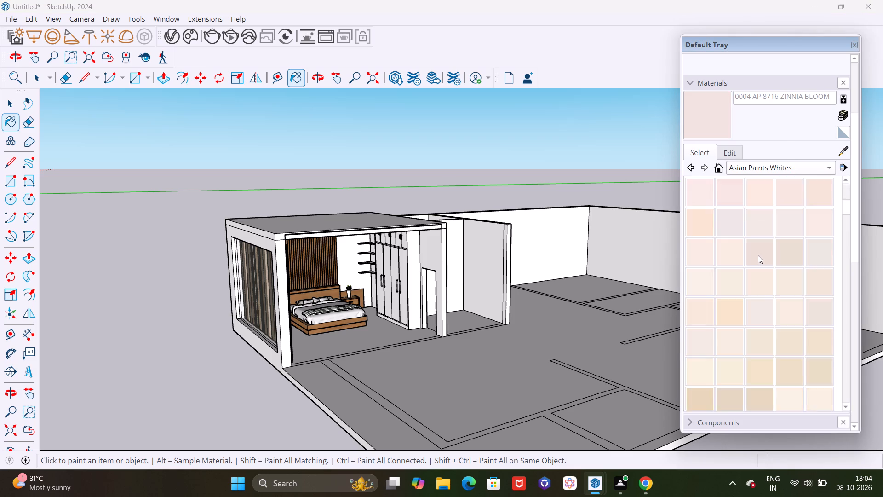
scroll(758, 255, down, 14)
scroll(757, 256, down, 14)
scroll(757, 256, down, 12)
scroll(757, 256, up, 16)
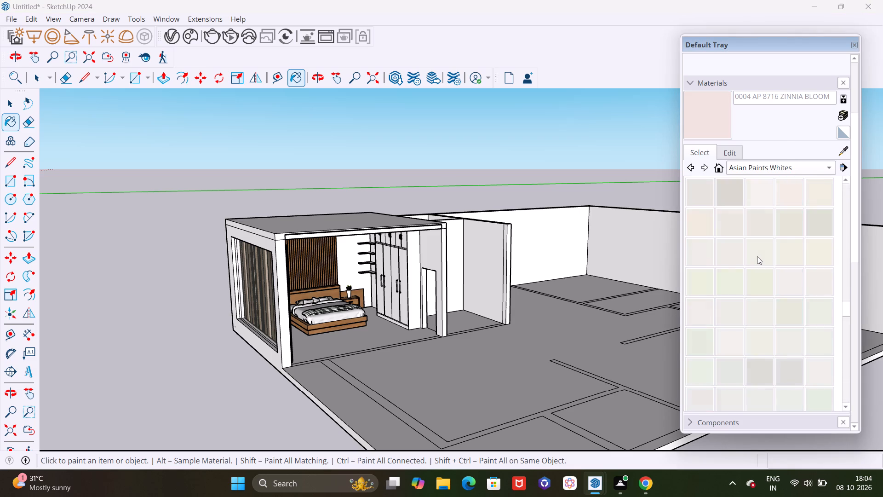
scroll(757, 256, up, 20)
scroll(757, 256, up, 9)
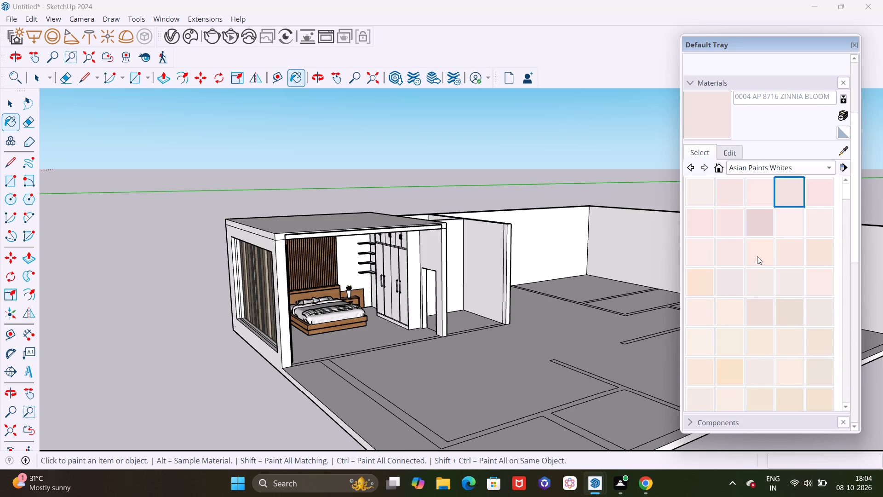
scroll(757, 256, up, 3)
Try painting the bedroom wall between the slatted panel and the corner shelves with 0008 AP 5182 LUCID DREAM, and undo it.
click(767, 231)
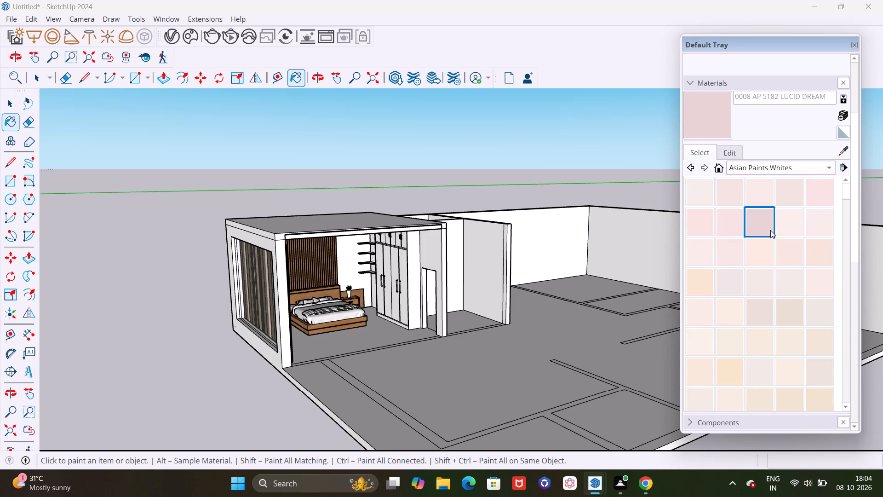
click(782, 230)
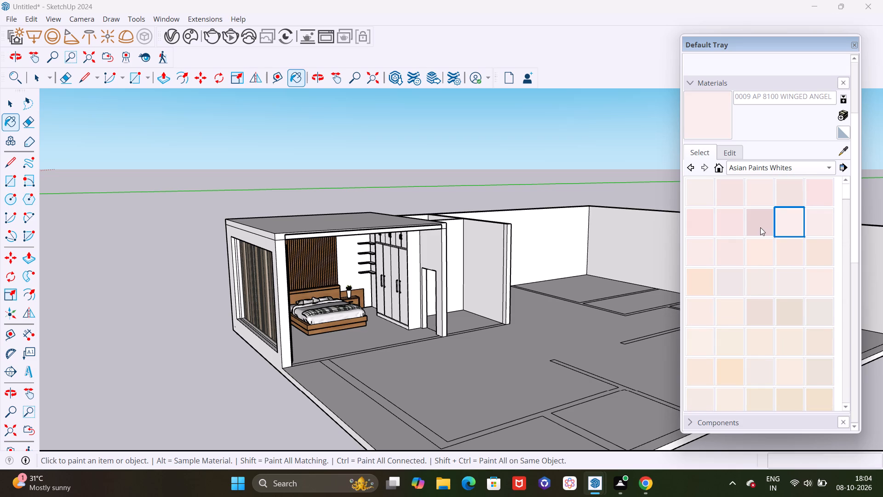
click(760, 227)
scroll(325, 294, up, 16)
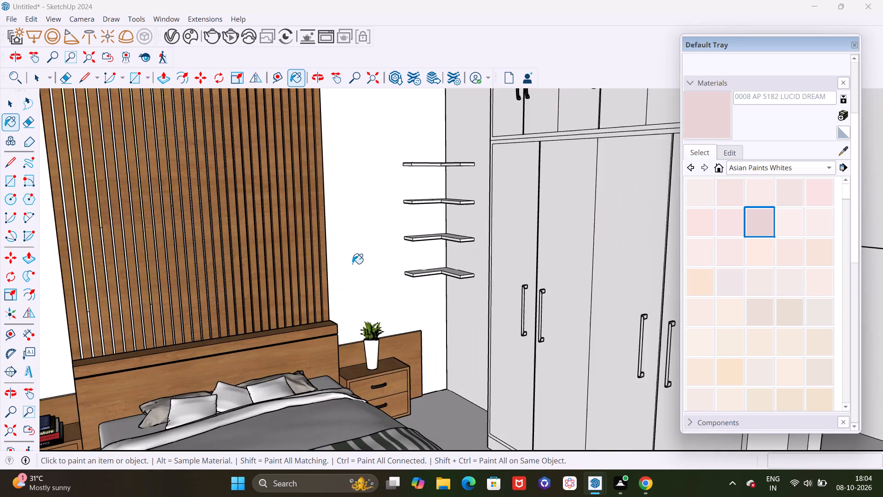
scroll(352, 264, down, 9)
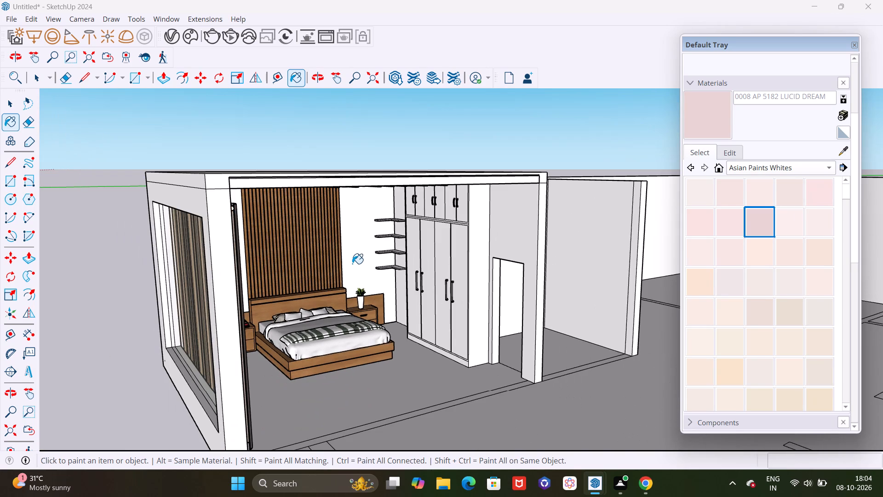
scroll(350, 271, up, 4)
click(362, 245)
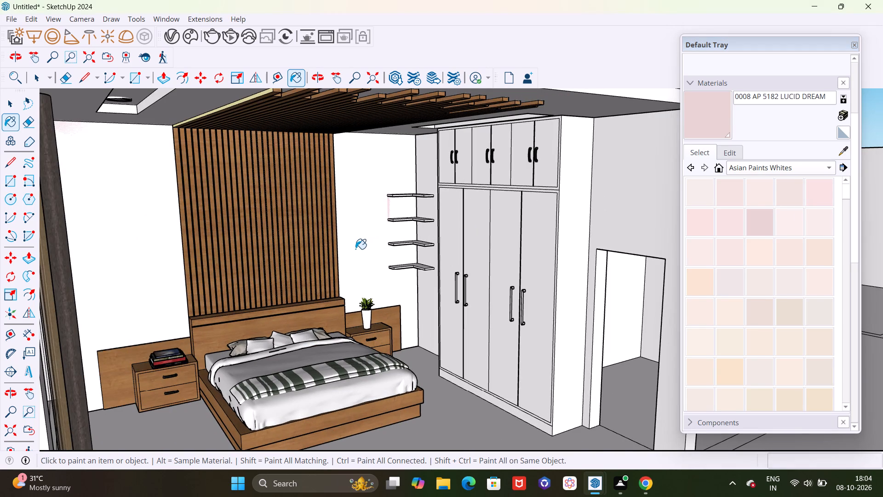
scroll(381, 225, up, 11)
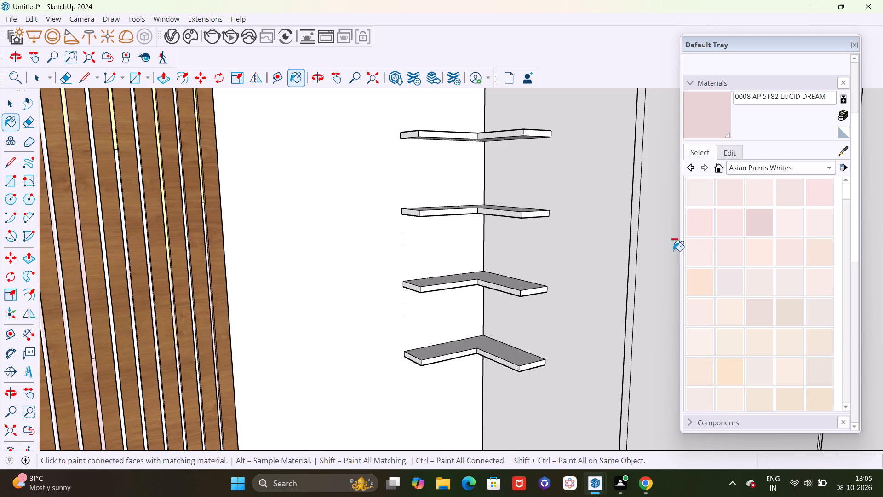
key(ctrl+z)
Examine further Asian Paints Whites shades and the Asian Paints Colours of India collection for an alternative wall colour.
scroll(666, 259, down, 7)
scroll(710, 272, down, 5)
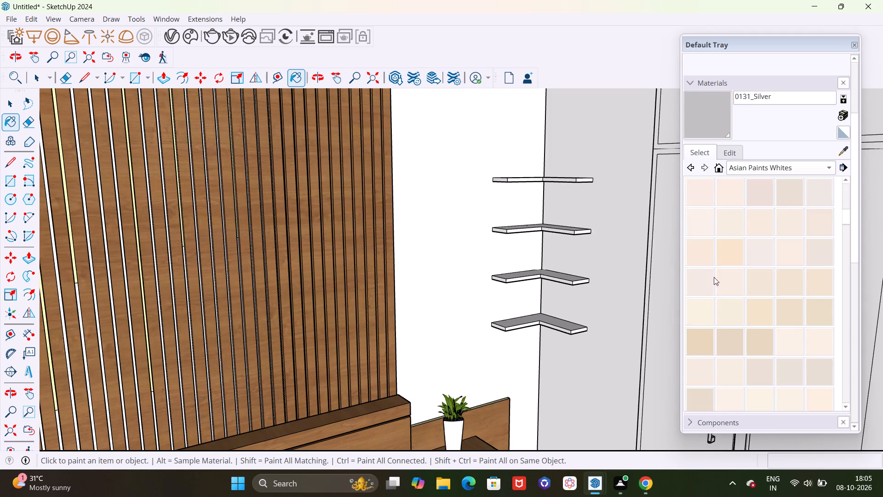
click(688, 168)
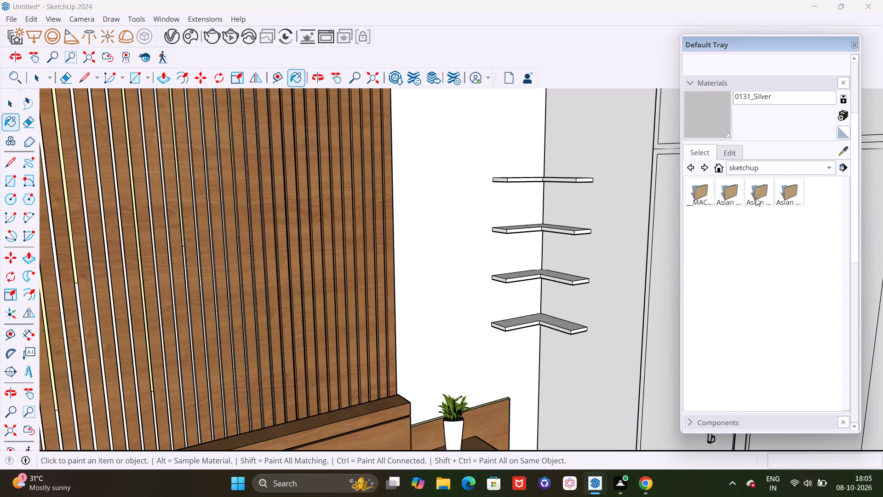
click(756, 198)
scroll(757, 223, down, 6)
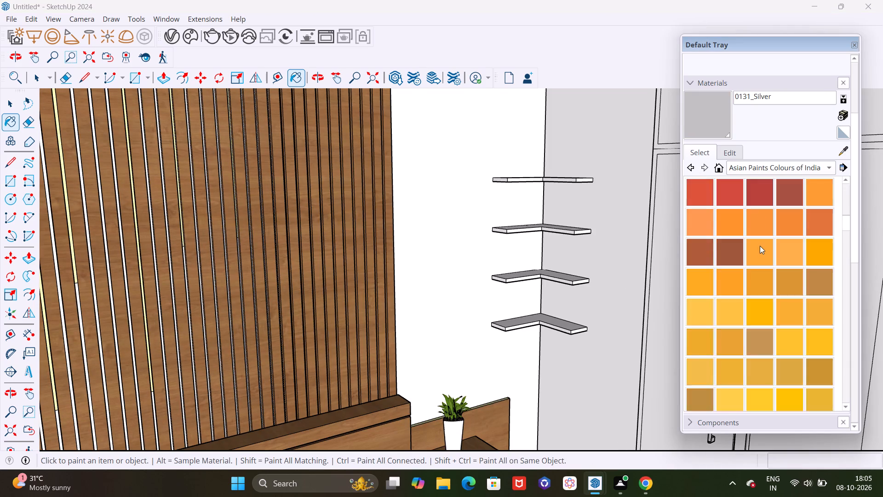
scroll(760, 246, down, 20)
scroll(760, 246, down, 8)
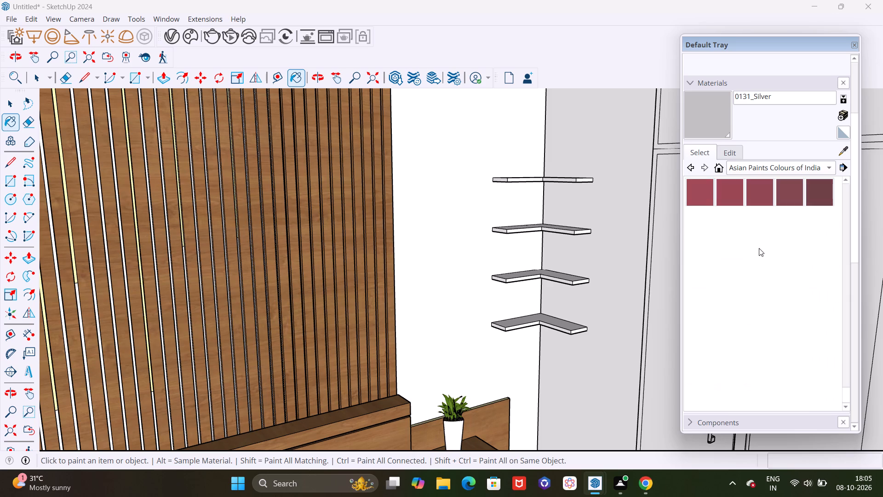
scroll(759, 248, up, 20)
scroll(759, 248, up, 20)
scroll(759, 248, up, 1)
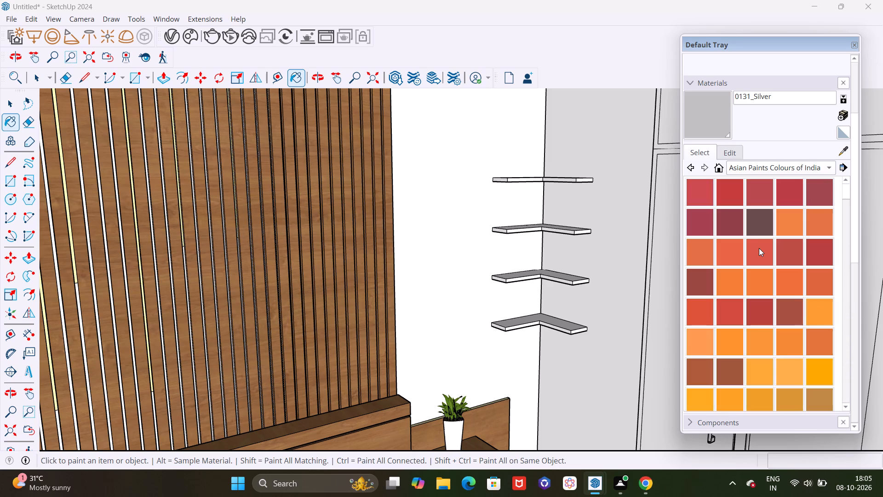
scroll(759, 248, up, 3)
Reopen the Asian Paints Chromatics shades from the sketchup folder.
click(688, 171)
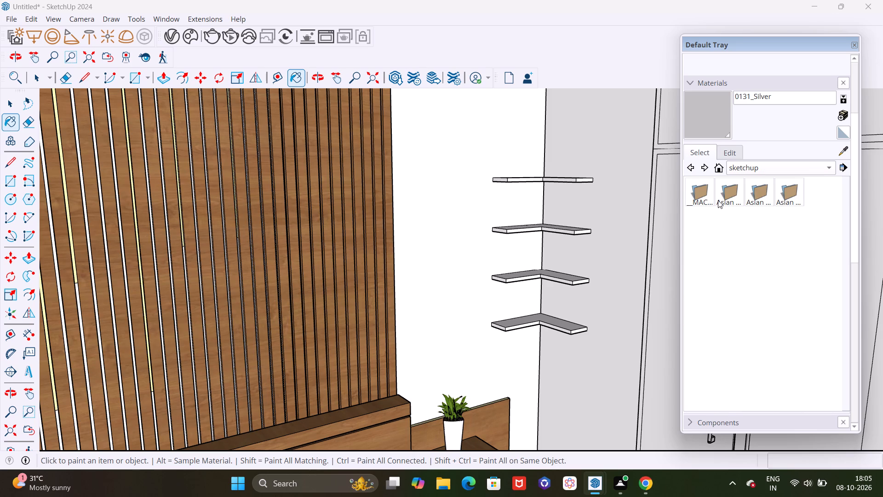
click(718, 200)
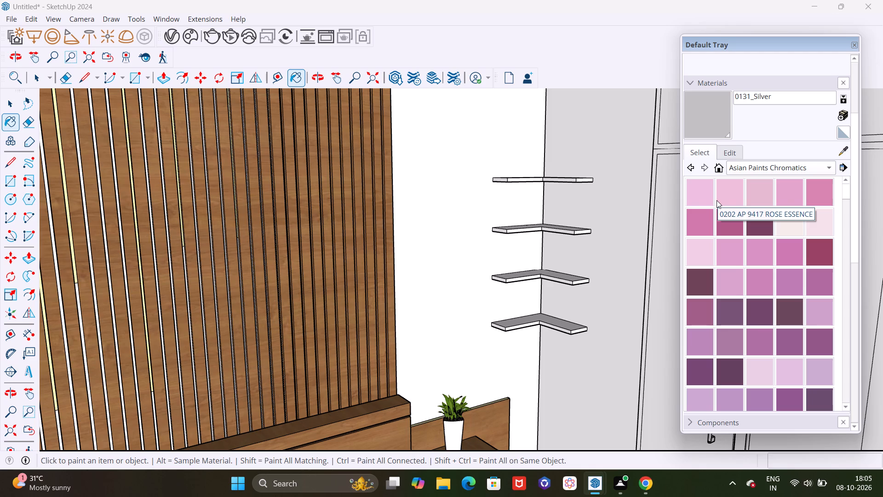
Look through the Asian Paints Chromatics shades for a suitable bedroom wall colour.
scroll(714, 211, down, 1)
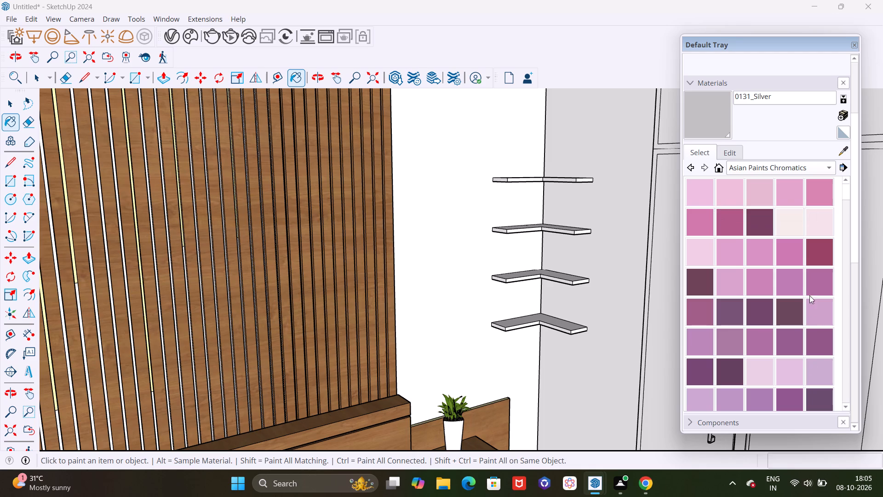
scroll(783, 225, down, 15)
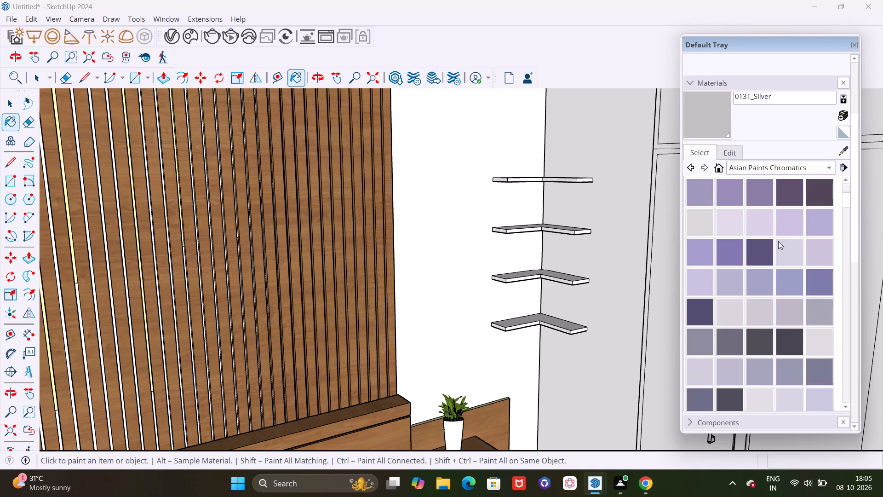
scroll(778, 241, down, 10)
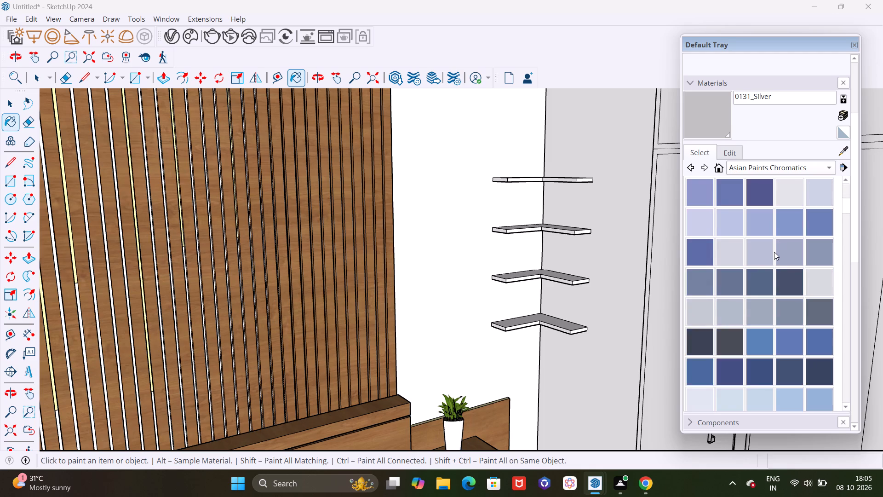
scroll(774, 252, up, 4)
scroll(774, 253, down, 13)
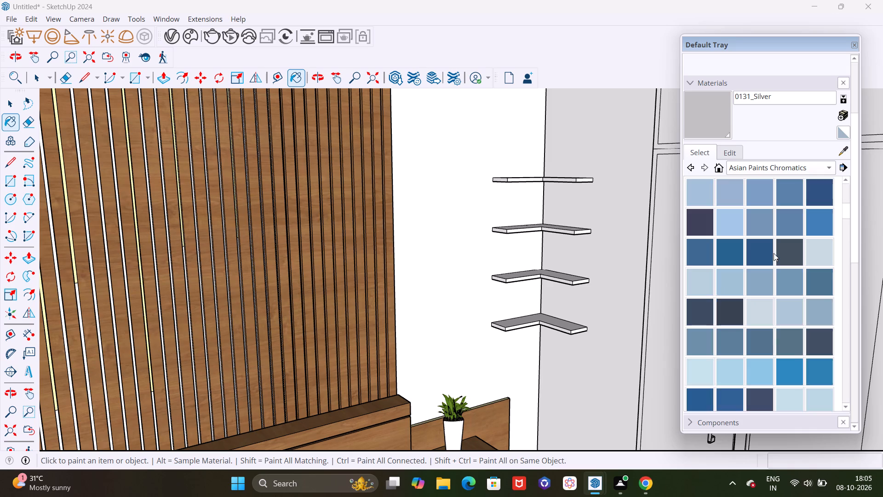
scroll(774, 254, down, 6)
scroll(773, 254, down, 20)
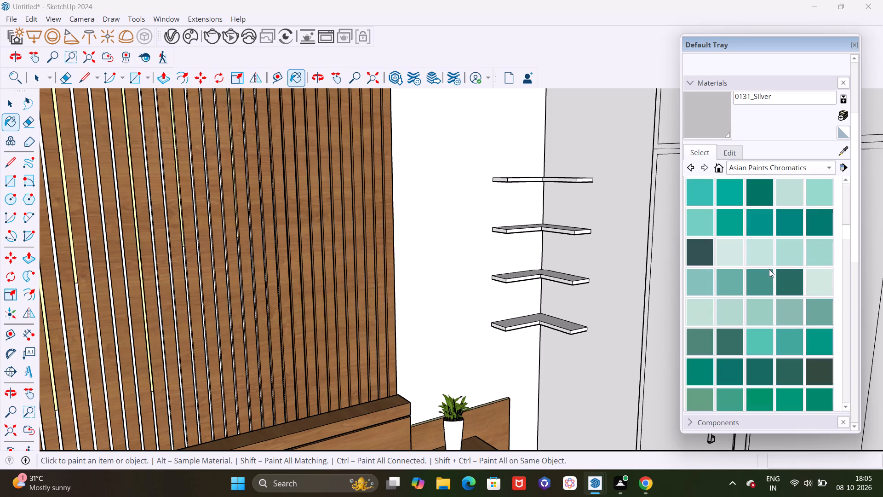
scroll(769, 269, down, 20)
scroll(769, 269, down, 7)
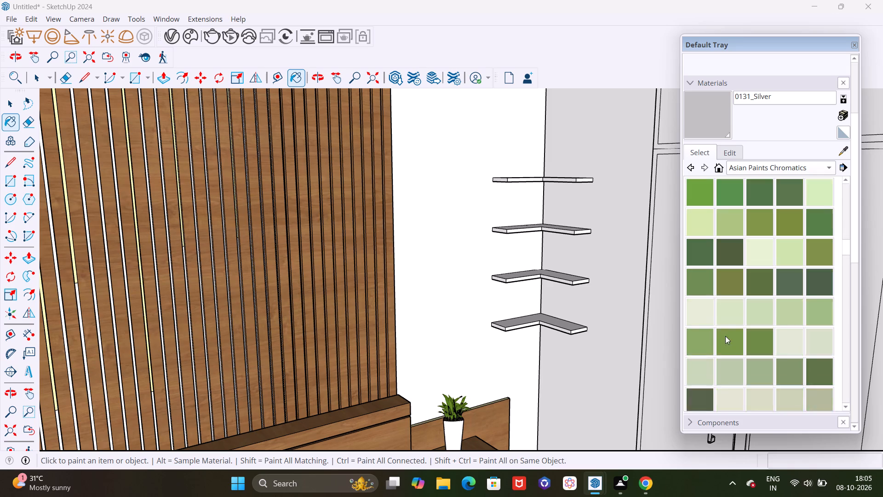
scroll(725, 336, down, 20)
scroll(725, 336, down, 7)
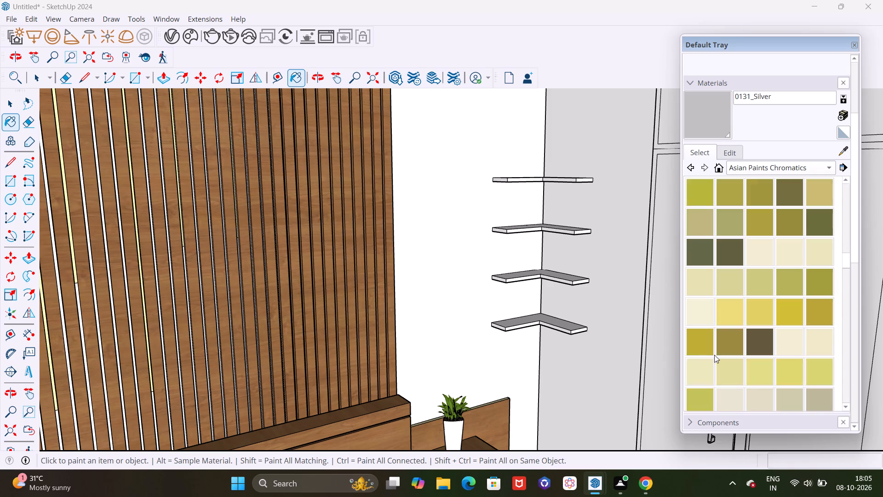
scroll(714, 355, down, 20)
scroll(714, 355, down, 7)
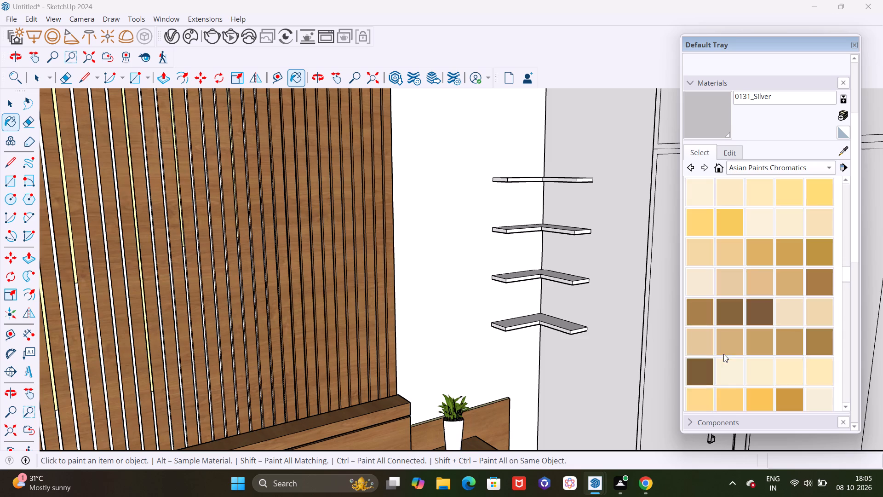
scroll(723, 354, down, 20)
scroll(723, 354, down, 7)
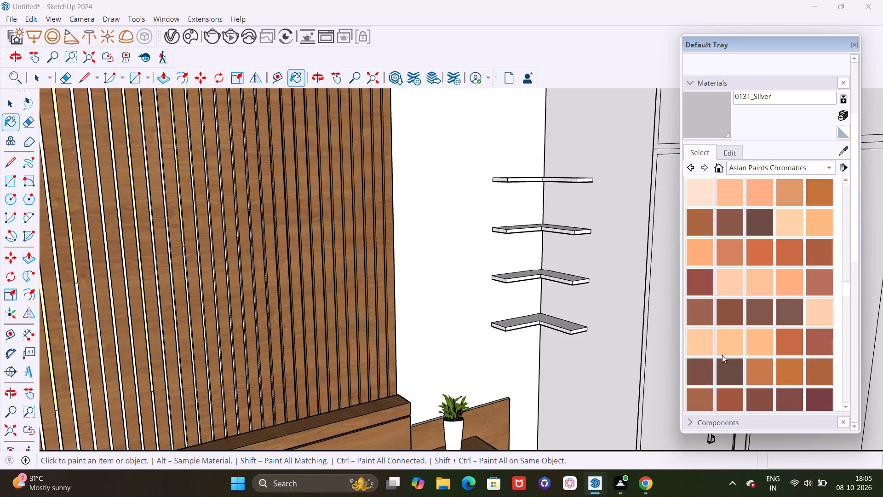
scroll(722, 355, down, 20)
scroll(722, 355, down, 7)
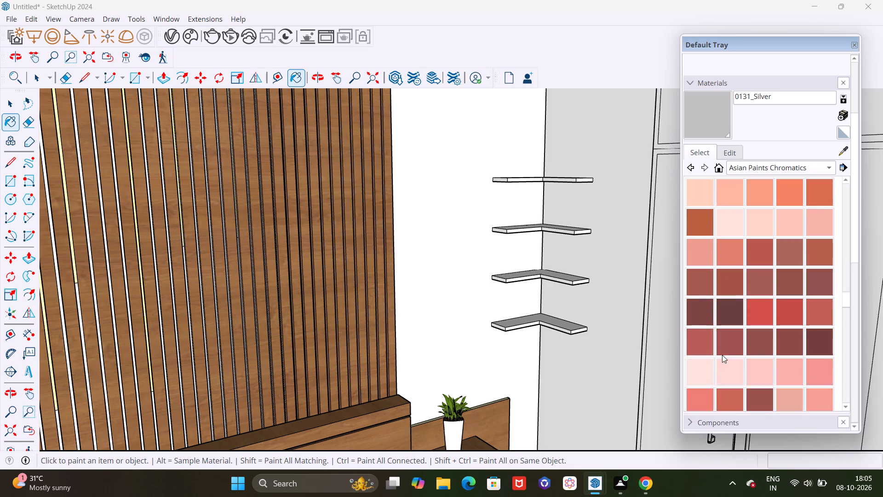
scroll(722, 355, down, 16)
scroll(722, 355, up, 3)
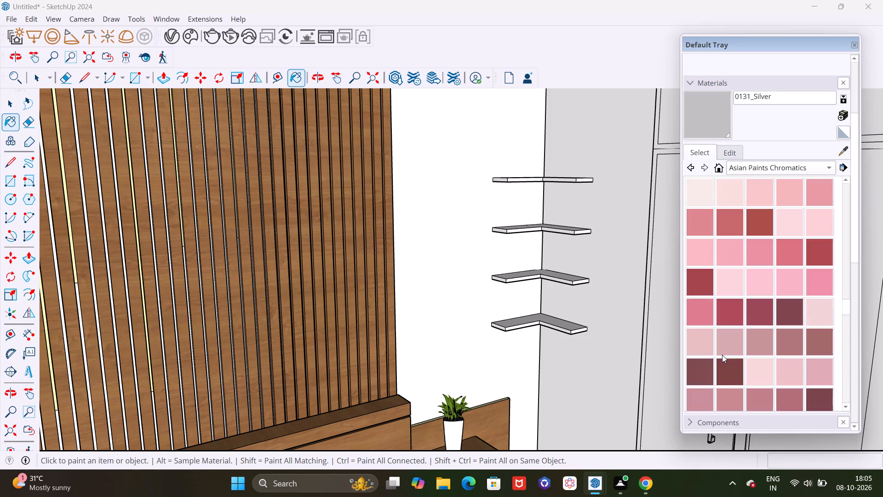
scroll(722, 355, up, 4)
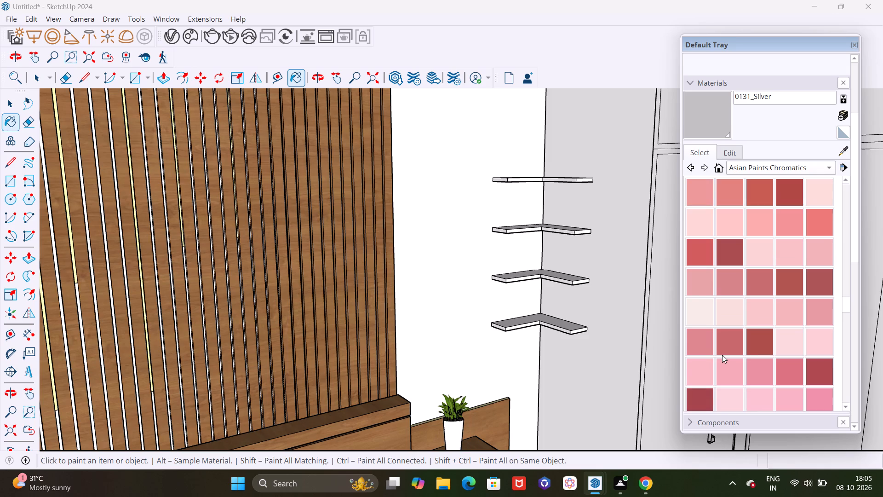
scroll(722, 355, down, 14)
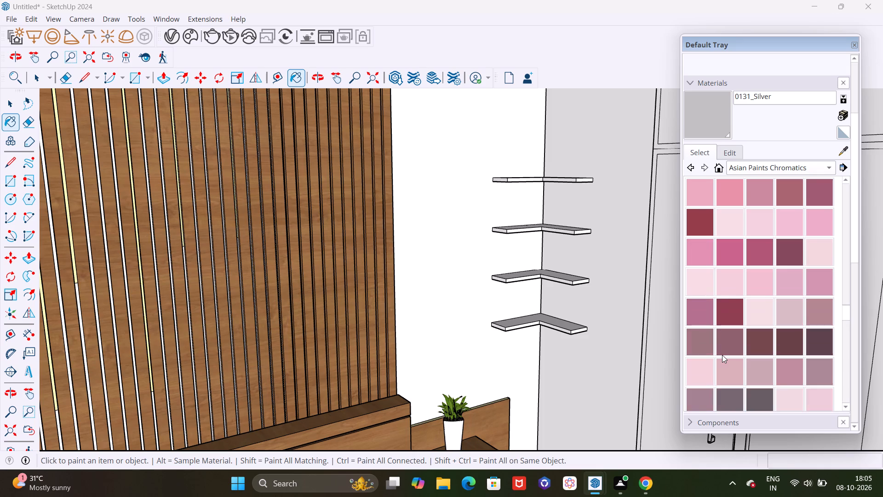
scroll(722, 355, down, 14)
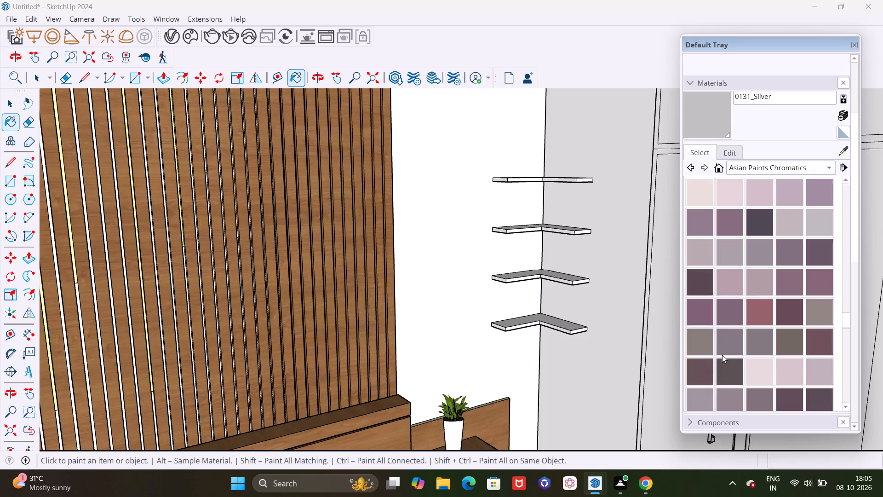
scroll(722, 355, down, 20)
scroll(722, 355, down, 20)
scroll(722, 355, down, 8)
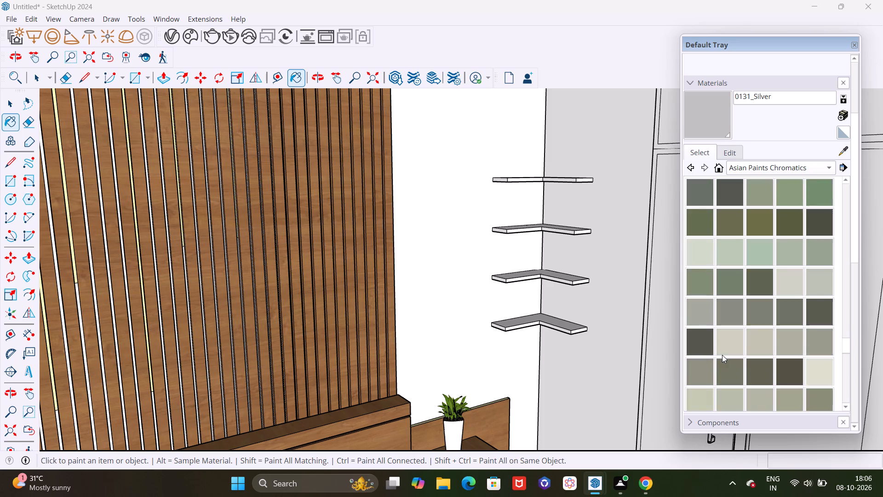
scroll(722, 355, down, 20)
scroll(722, 355, down, 13)
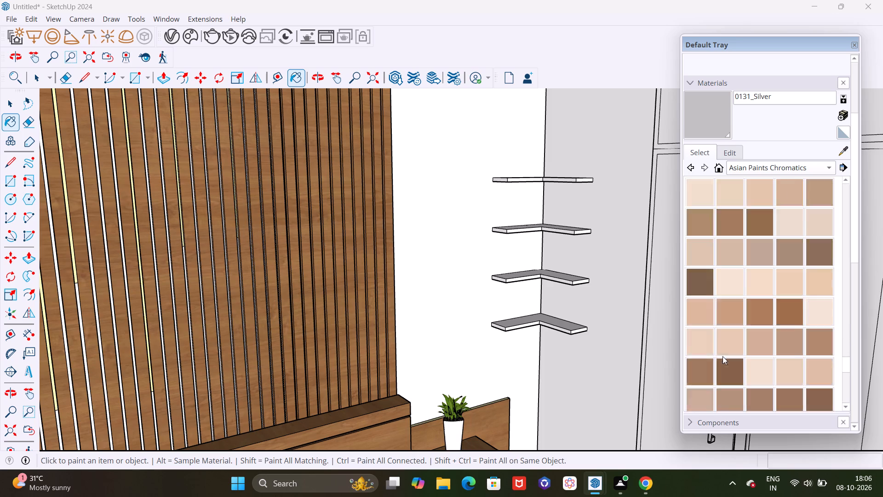
scroll(722, 356, down, 10)
scroll(738, 385, down, 20)
scroll(738, 385, down, 3)
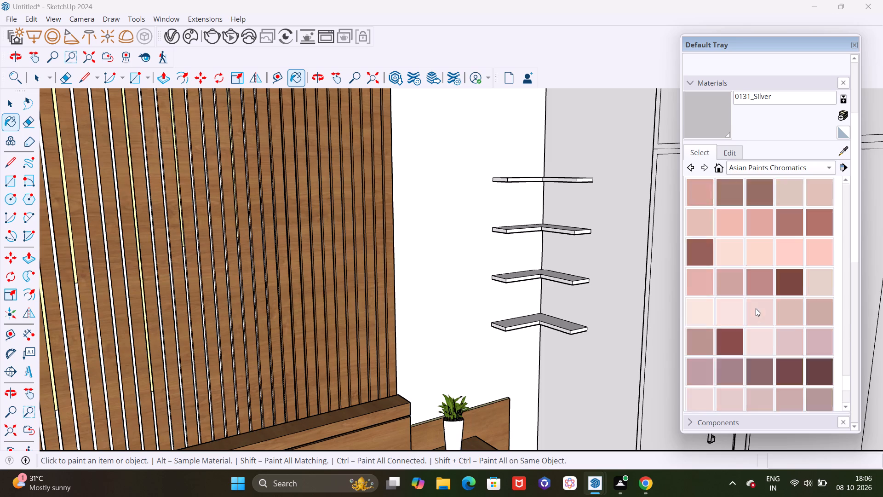
scroll(756, 308, down, 19)
scroll(762, 296, down, 4)
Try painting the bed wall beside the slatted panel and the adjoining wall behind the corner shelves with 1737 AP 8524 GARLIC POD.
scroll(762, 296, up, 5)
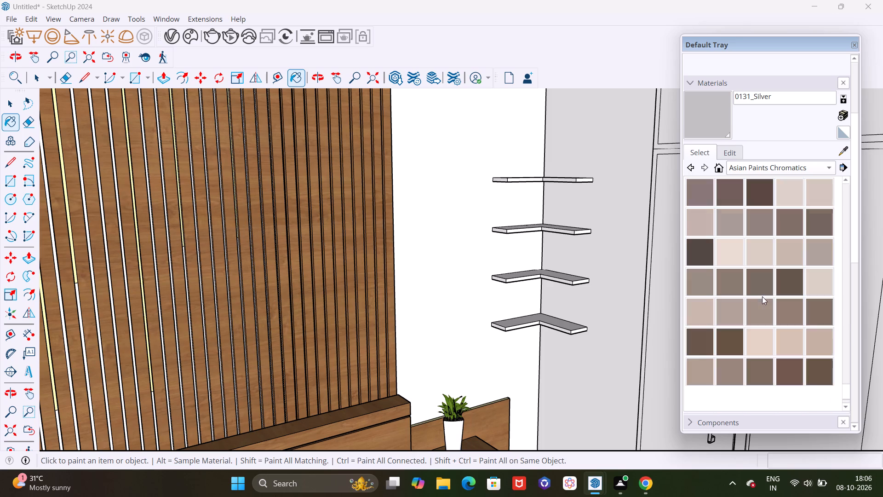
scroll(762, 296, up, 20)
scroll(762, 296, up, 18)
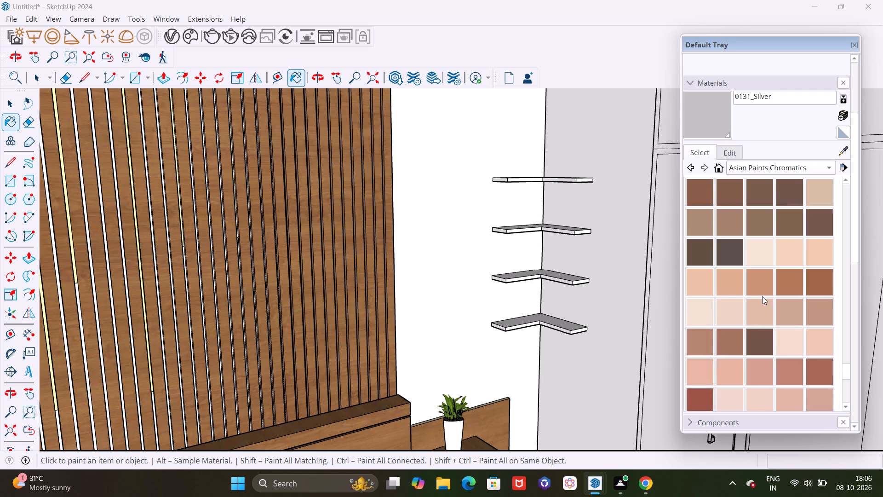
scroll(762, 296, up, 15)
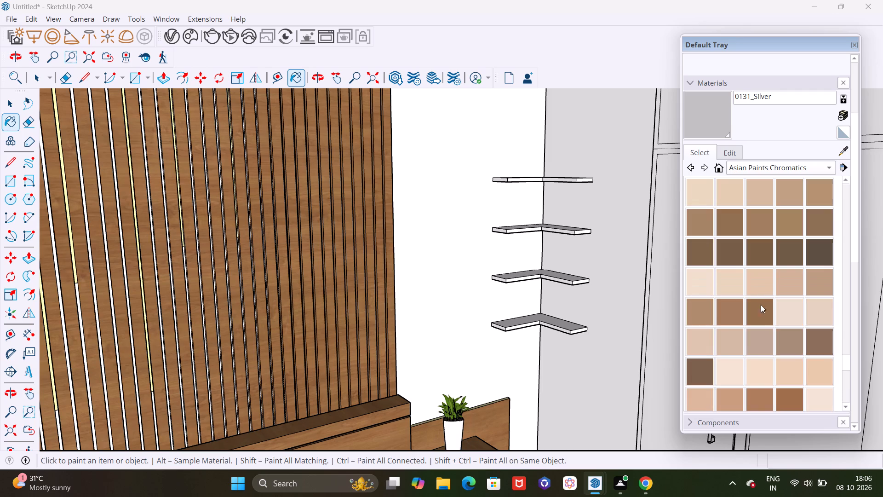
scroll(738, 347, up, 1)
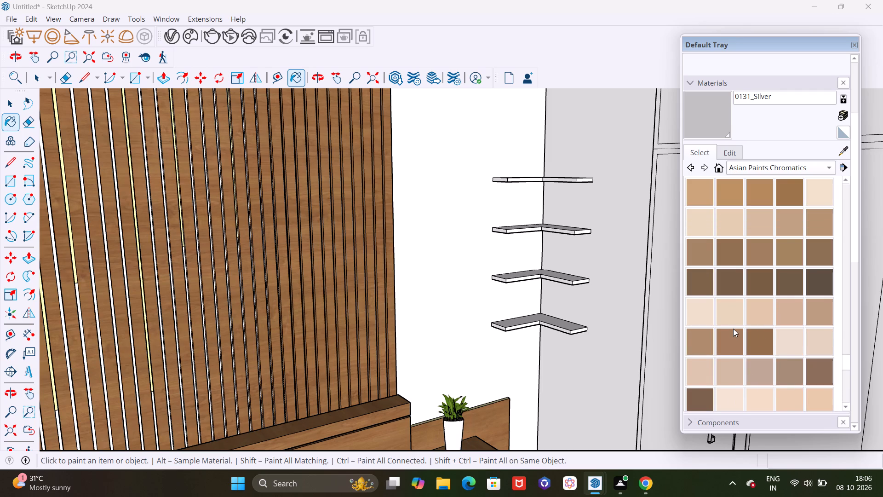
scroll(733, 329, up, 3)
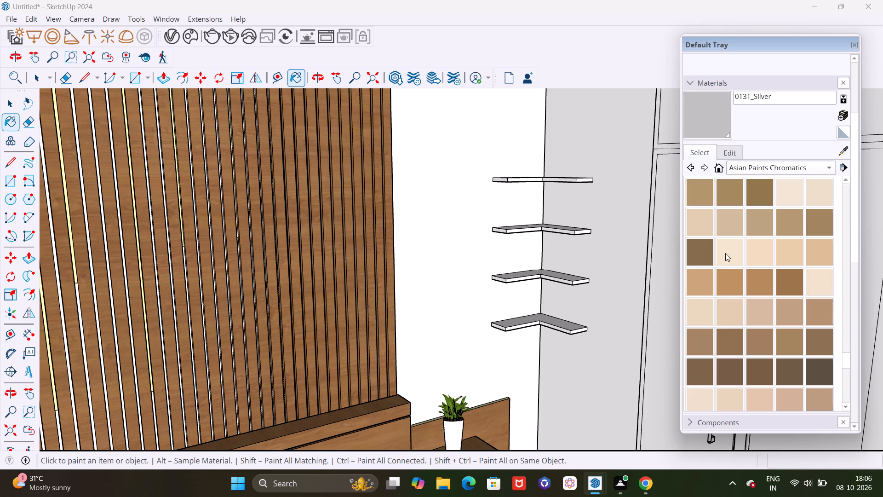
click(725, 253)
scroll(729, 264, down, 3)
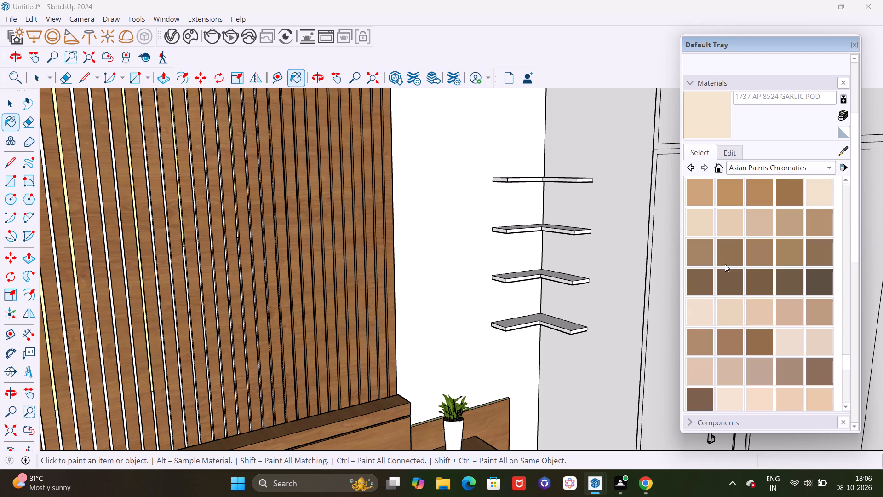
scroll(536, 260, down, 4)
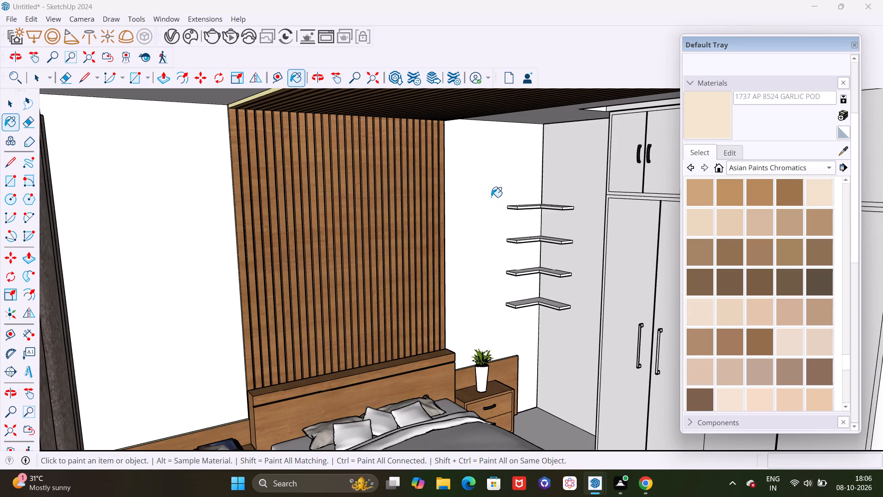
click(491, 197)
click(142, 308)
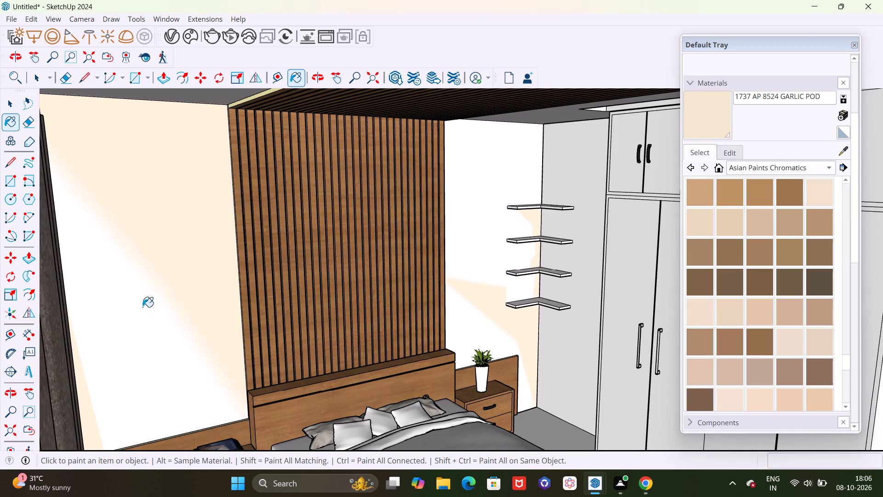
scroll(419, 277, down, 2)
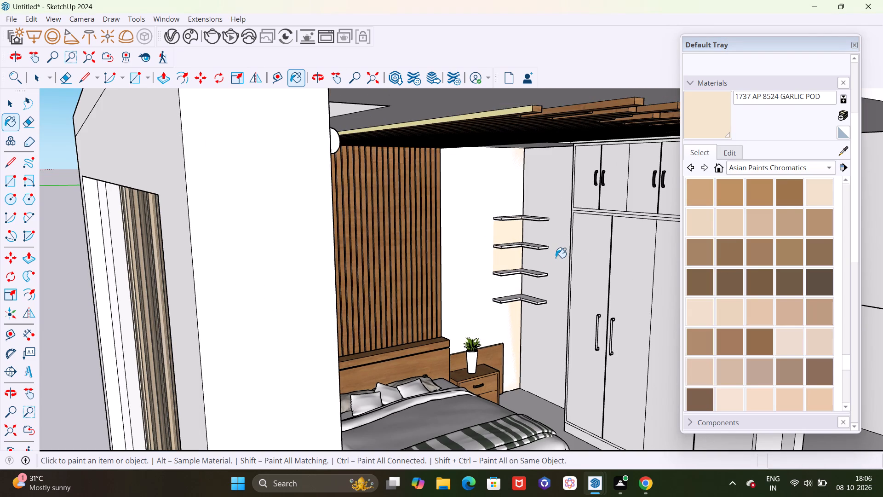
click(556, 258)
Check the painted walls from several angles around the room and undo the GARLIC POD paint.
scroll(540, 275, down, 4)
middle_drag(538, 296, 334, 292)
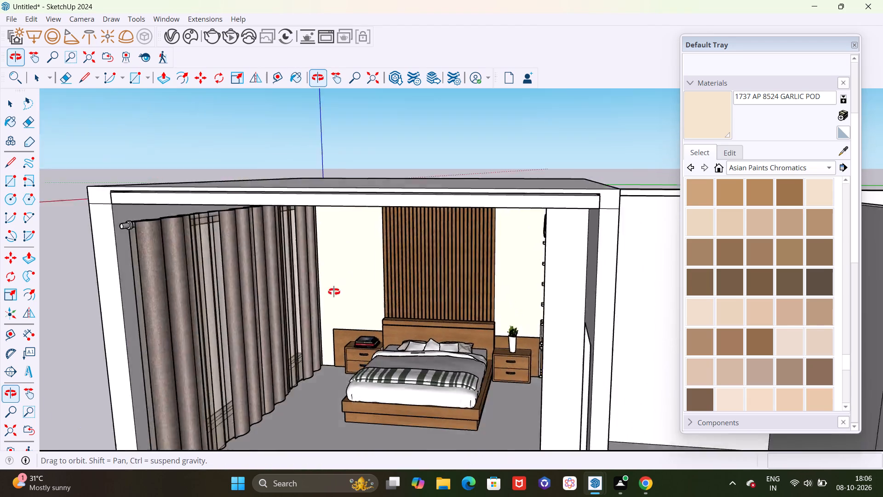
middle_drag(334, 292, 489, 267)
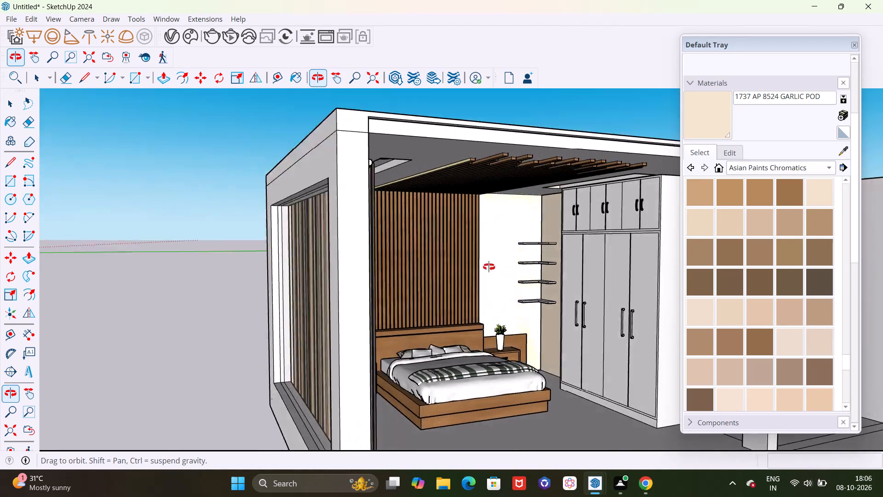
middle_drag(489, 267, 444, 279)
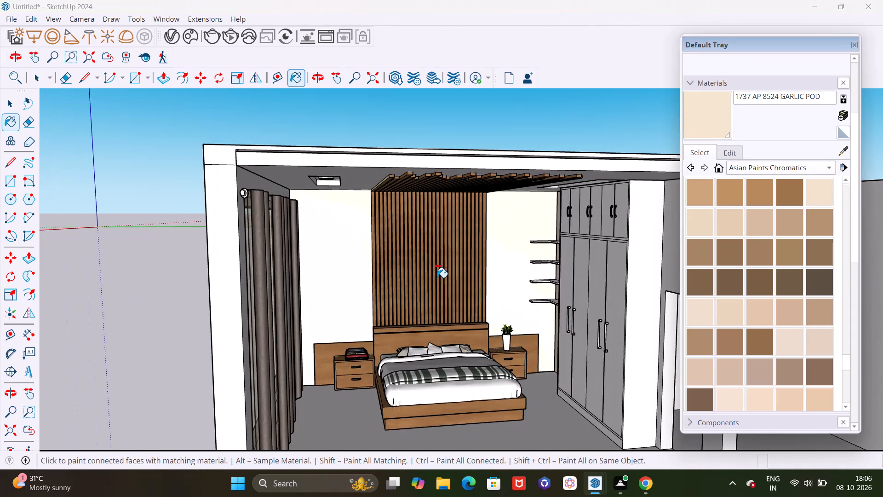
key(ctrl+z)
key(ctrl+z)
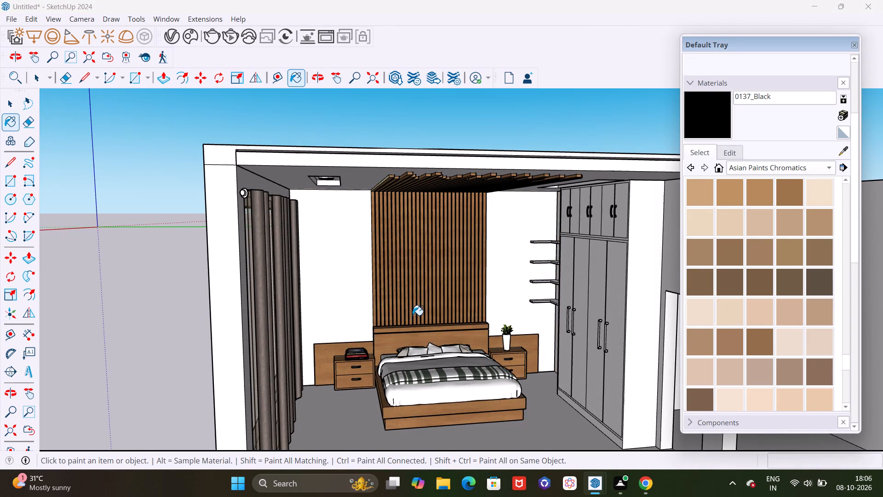
Delete the overlapping white wall face between the slatted panel and the corner shelves.
middle_drag(412, 322, 458, 334)
scroll(505, 297, up, 10)
key(space)
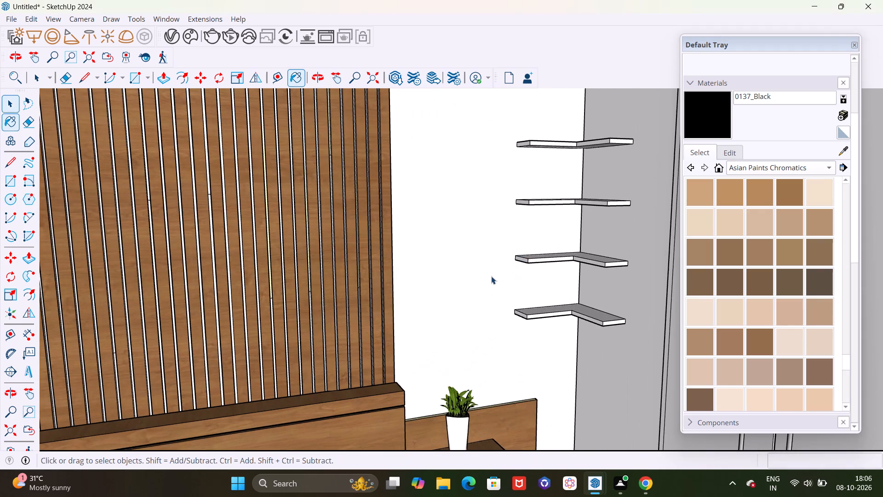
click(473, 268)
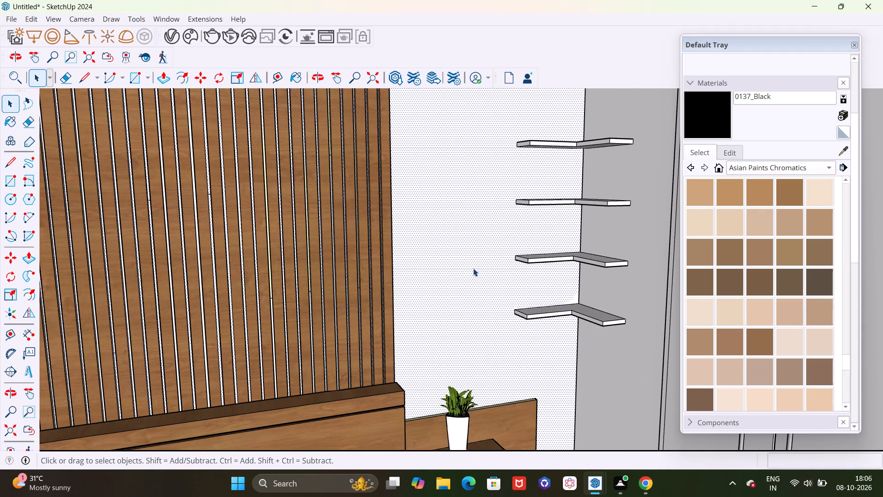
key(Delete)
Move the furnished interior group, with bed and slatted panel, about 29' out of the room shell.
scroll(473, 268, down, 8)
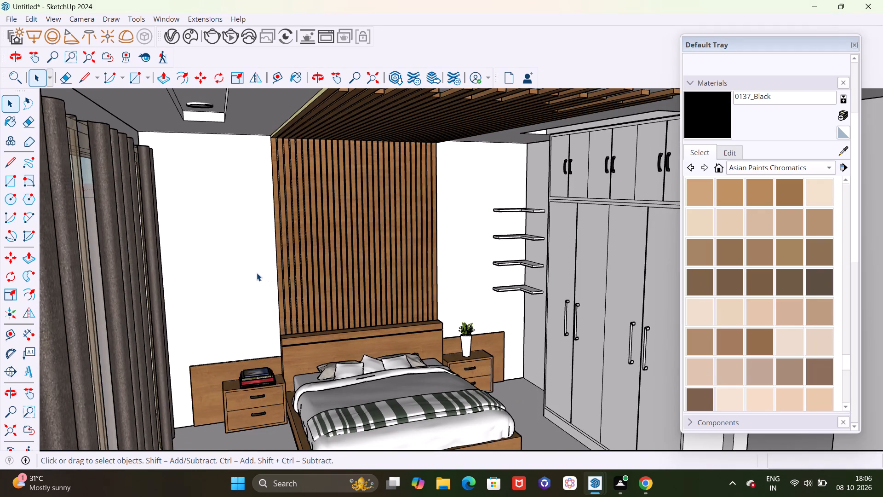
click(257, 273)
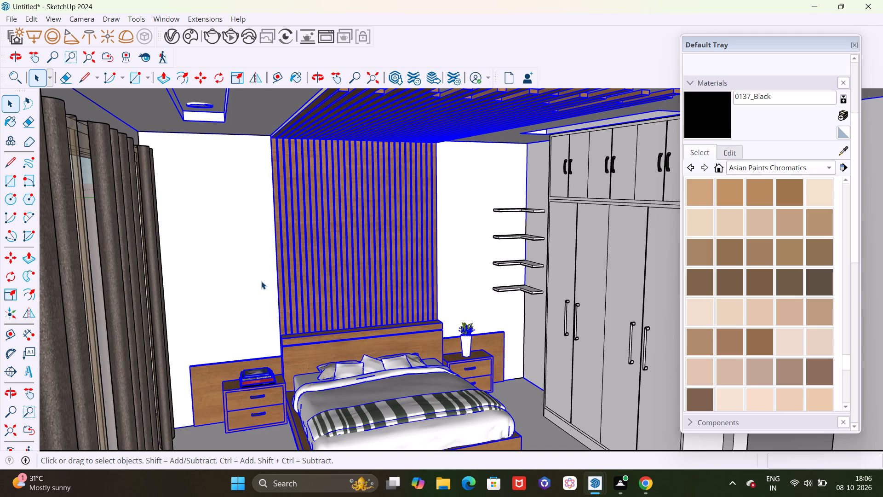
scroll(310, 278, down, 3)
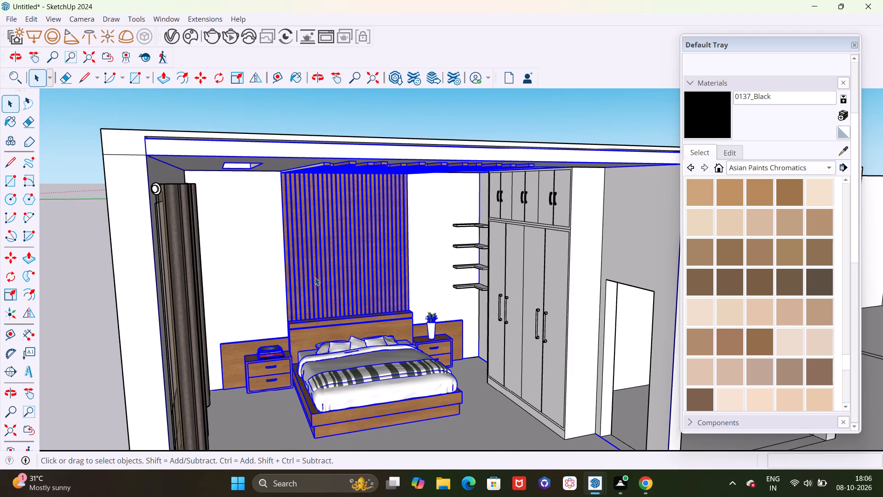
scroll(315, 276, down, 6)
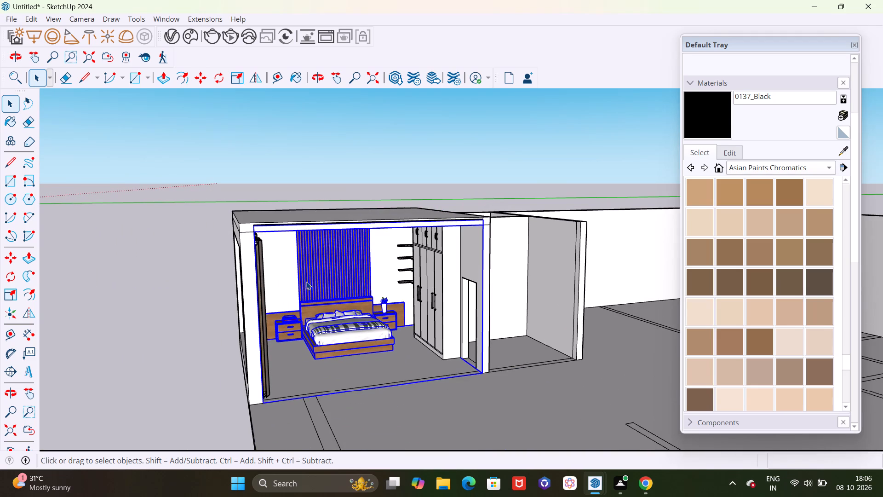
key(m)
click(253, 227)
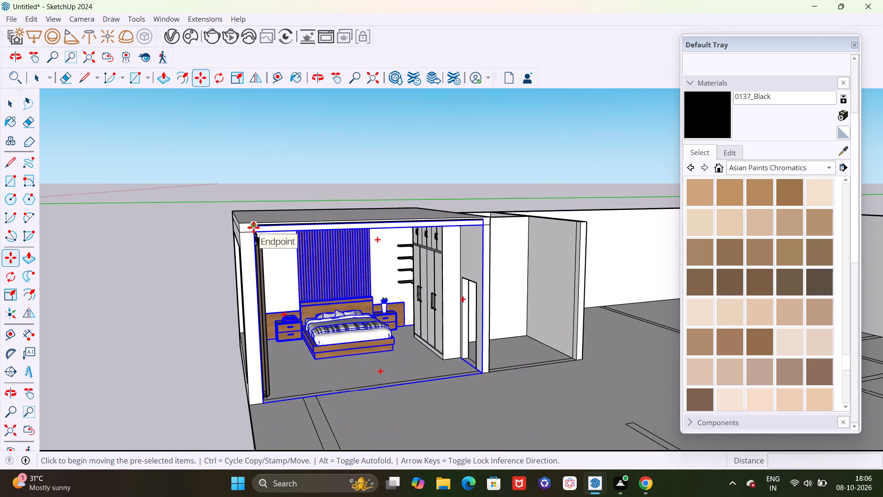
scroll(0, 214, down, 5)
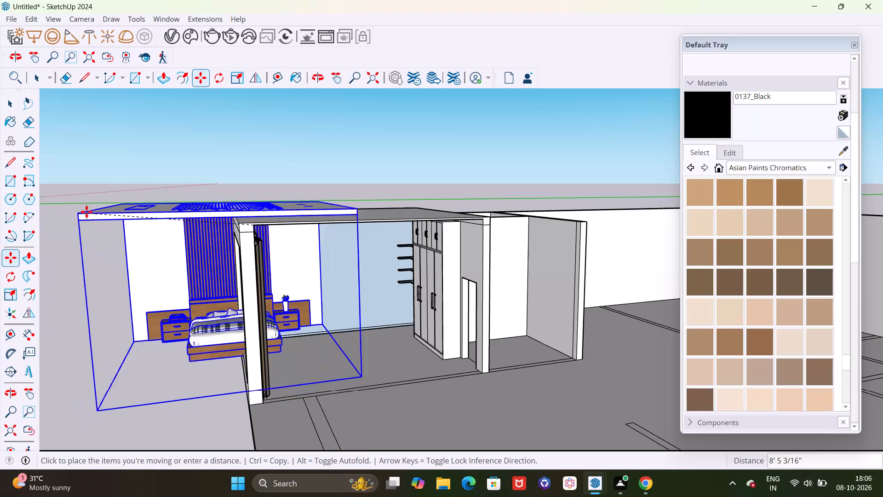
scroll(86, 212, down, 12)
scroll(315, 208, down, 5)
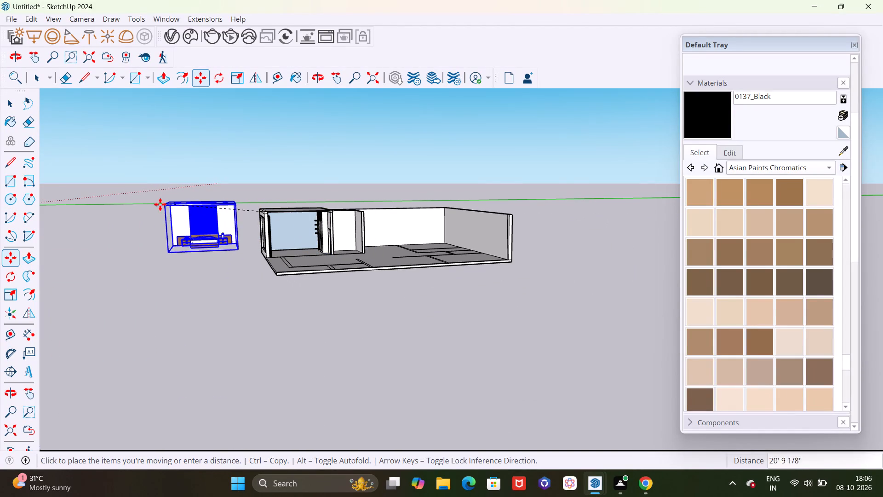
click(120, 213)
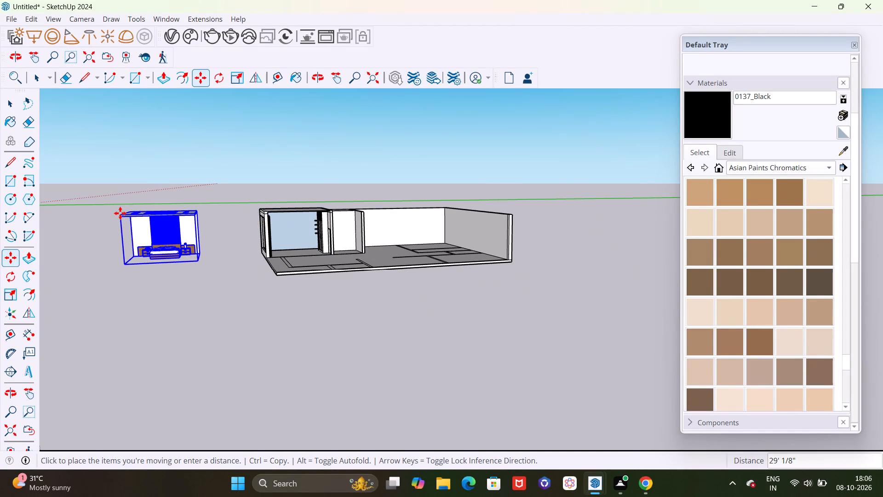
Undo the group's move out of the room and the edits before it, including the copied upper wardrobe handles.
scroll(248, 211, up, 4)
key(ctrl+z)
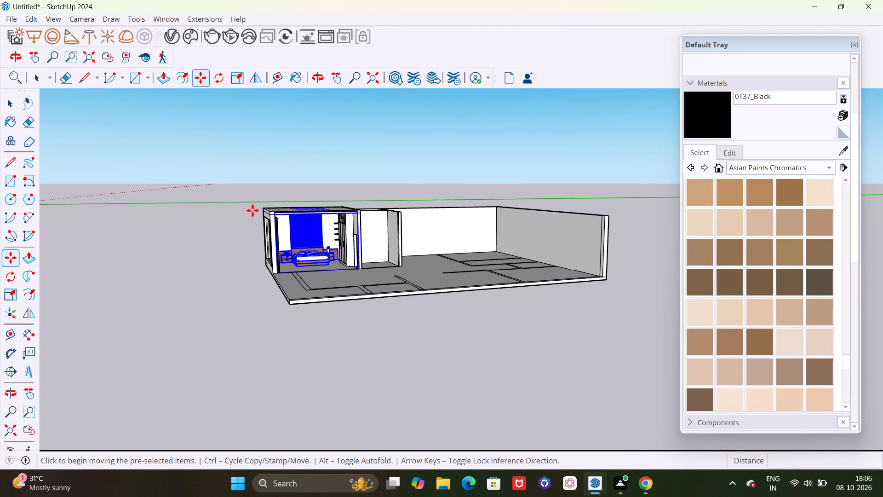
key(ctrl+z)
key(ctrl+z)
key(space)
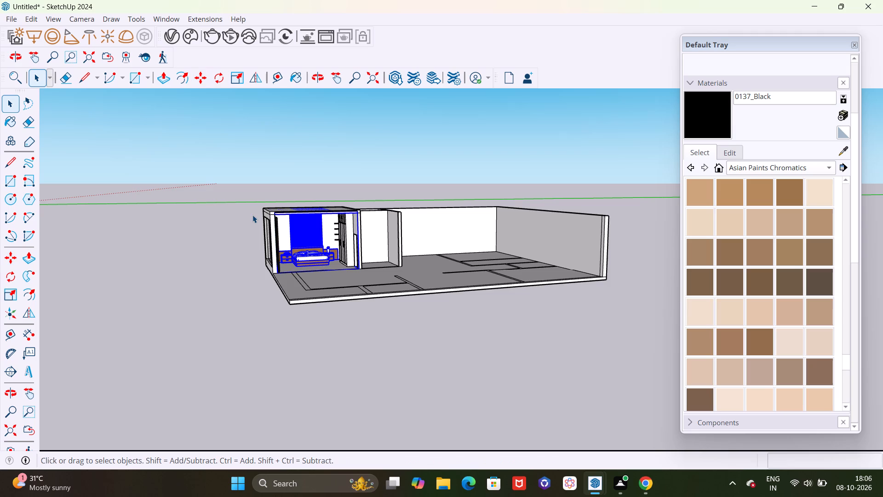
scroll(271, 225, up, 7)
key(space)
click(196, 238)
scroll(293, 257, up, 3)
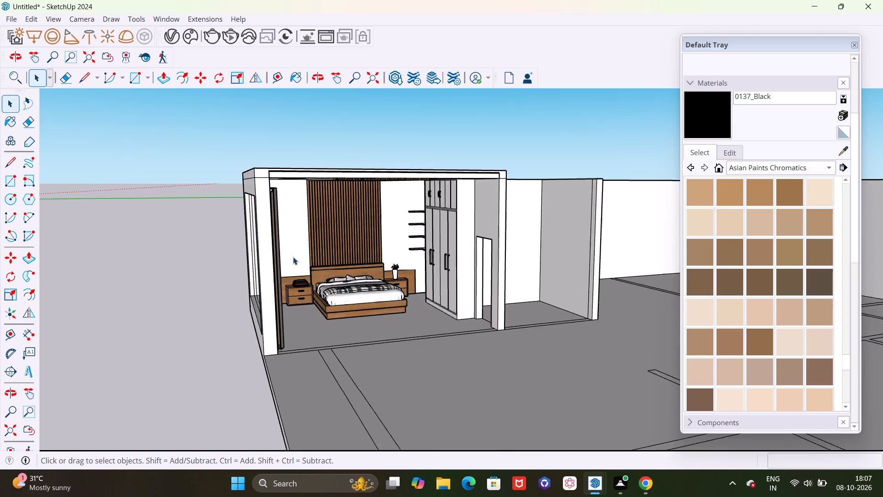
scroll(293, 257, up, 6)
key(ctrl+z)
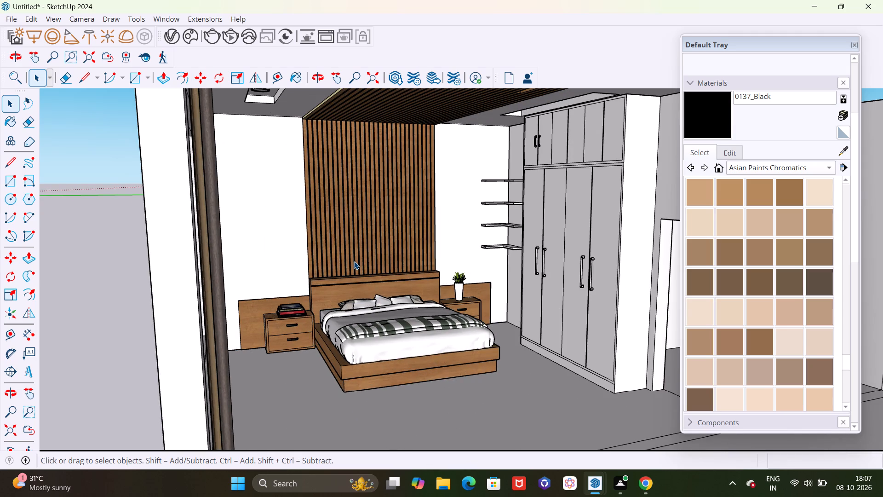
Examine the wardrobe's upper doors, the corner shelves and the window side from inside and outside the room.
middle_drag(354, 263, 358, 265)
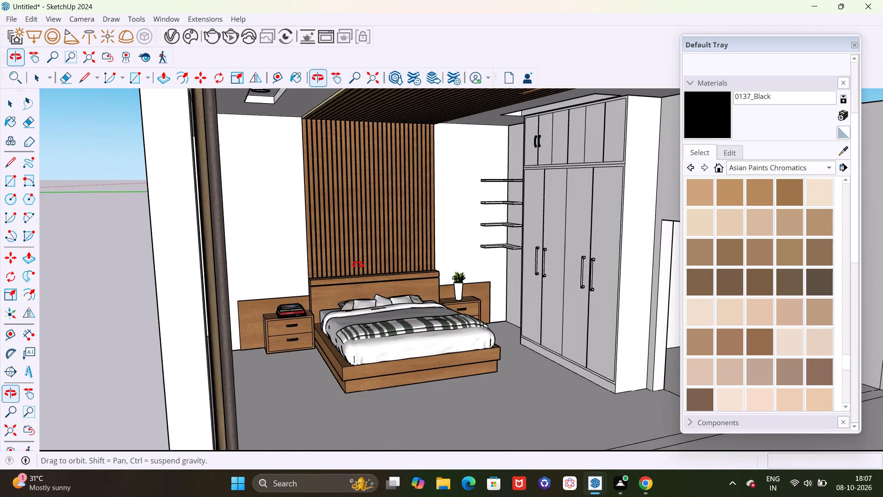
middle_drag(358, 265, 384, 269)
scroll(591, 129, up, 9)
middle_drag(484, 179, 581, 196)
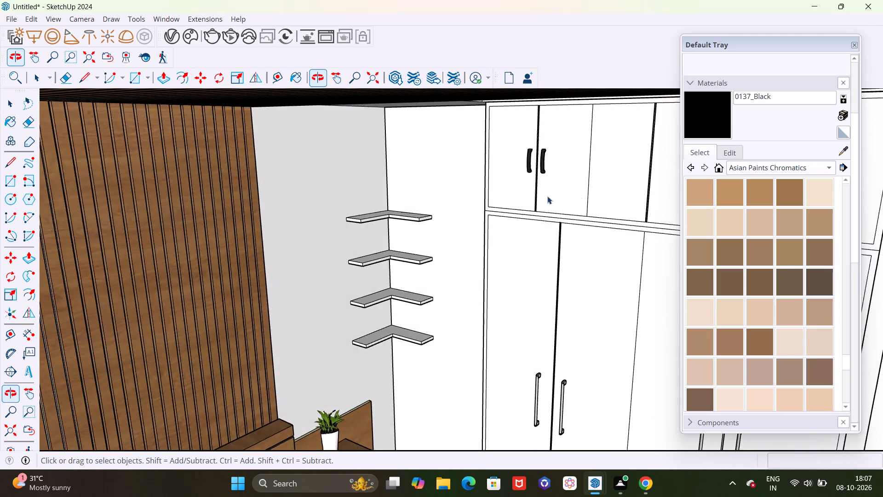
scroll(446, 201, down, 12)
scroll(256, 214, down, 5)
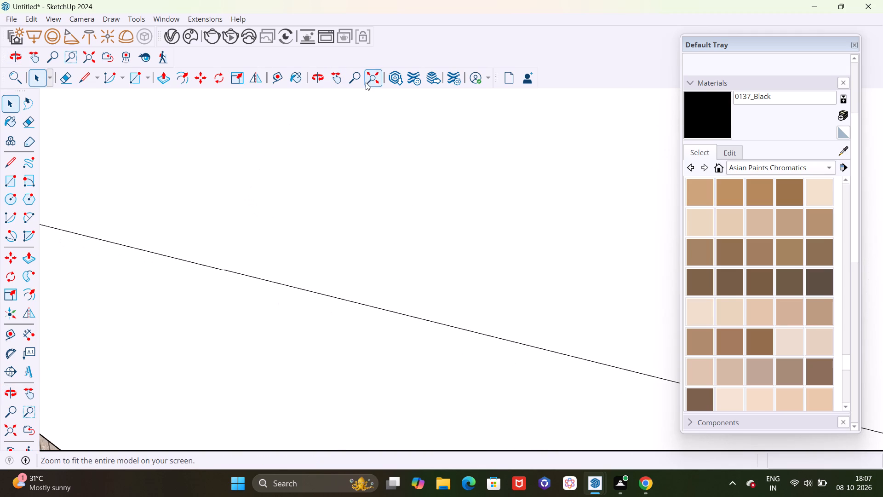
drag(369, 81, 364, 81)
middle_drag(400, 249, 454, 260)
scroll(391, 160, up, 6)
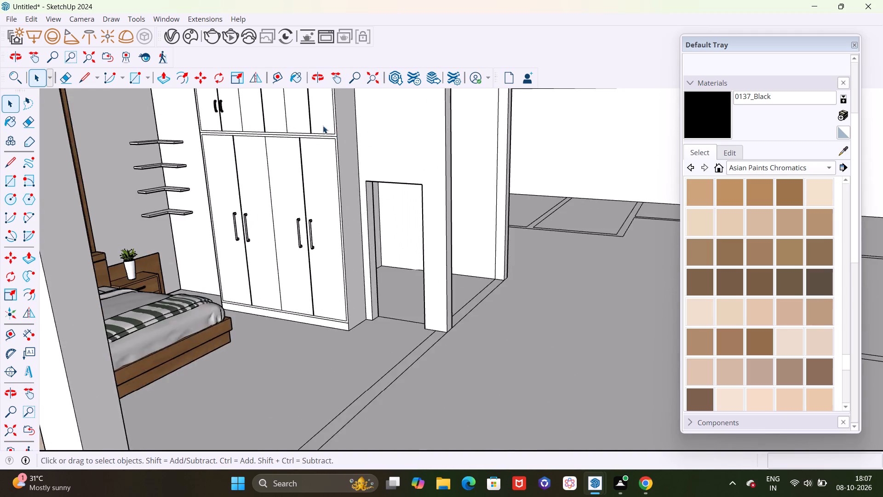
scroll(323, 126, up, 19)
middle_drag(123, 198, 259, 196)
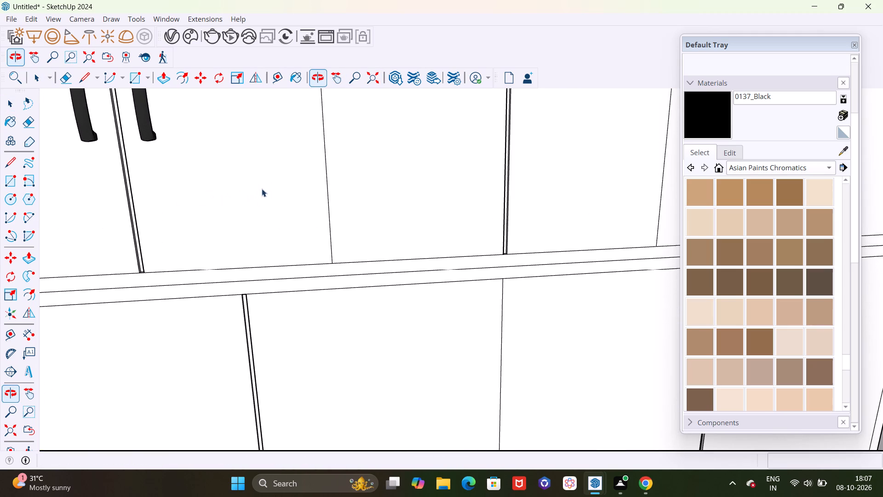
click(333, 80)
drag(309, 128, 277, 302)
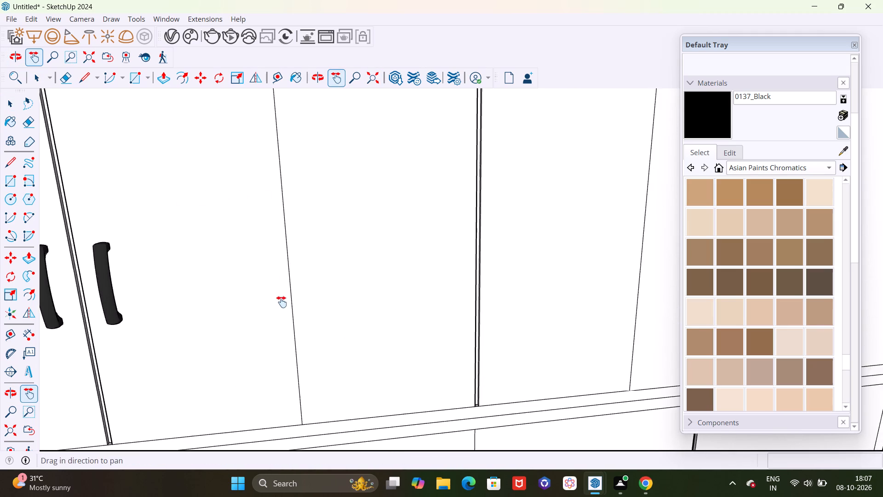
scroll(285, 301, down, 3)
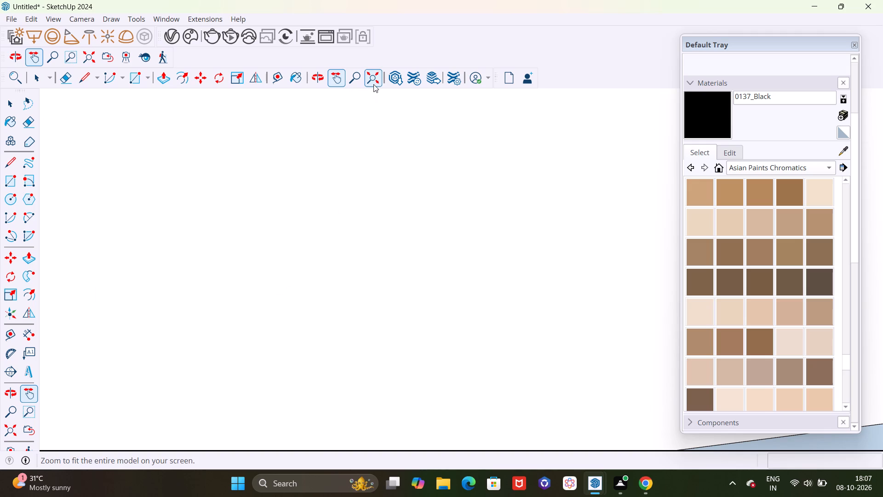
click(373, 84)
middle_drag(467, 278, 269, 292)
scroll(346, 156, up, 5)
middle_drag(332, 329, 310, 243)
scroll(380, 133, up, 4)
middle_drag(303, 173, 399, 220)
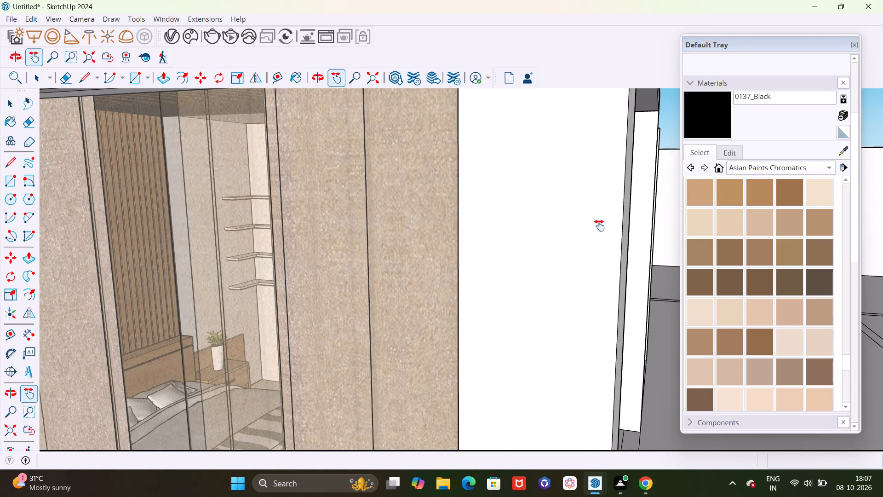
middle_drag(616, 245, 400, 260)
scroll(46, 212, down, 13)
scroll(388, 208, down, 8)
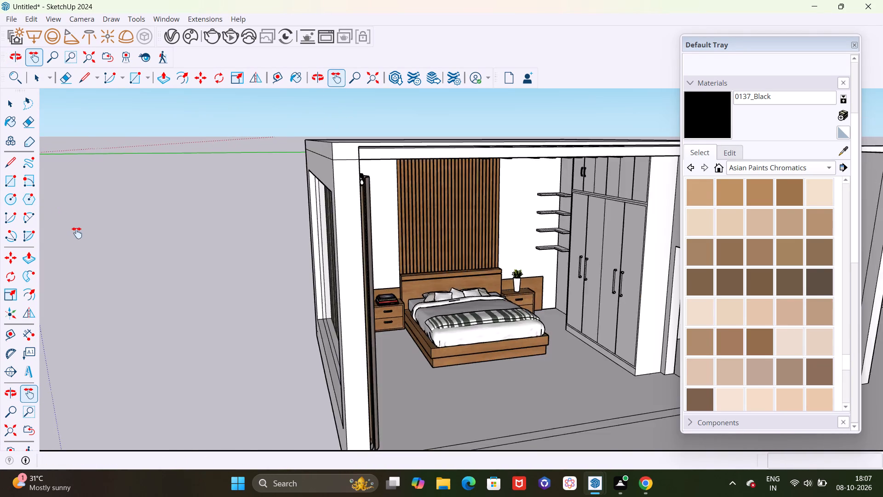
Copy the handle pair from the wardrobe's first upper doors twice, spaced about 2' 2 1/16", onto the other two upper door pairs.
scroll(77, 233, down, 13)
middle_drag(97, 316, 202, 268)
scroll(391, 203, up, 6)
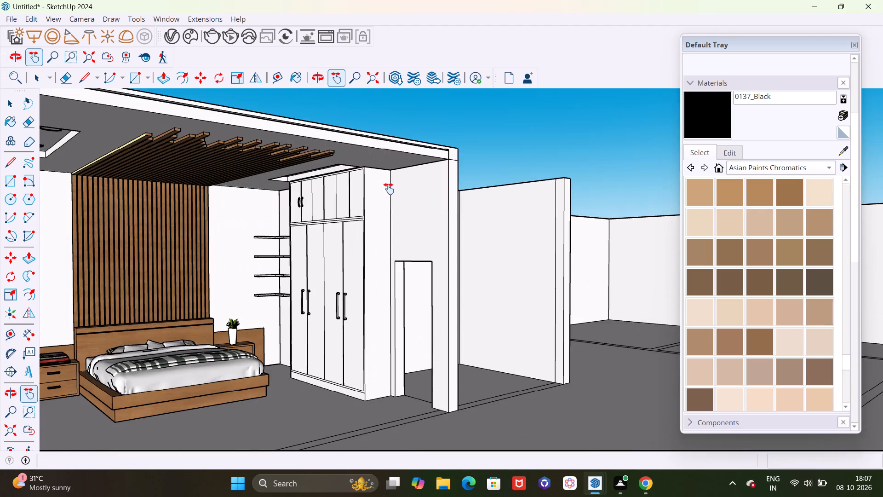
middle_drag(326, 263, 382, 272)
scroll(400, 202, up, 5)
middle_drag(302, 239, 363, 254)
scroll(361, 220, up, 3)
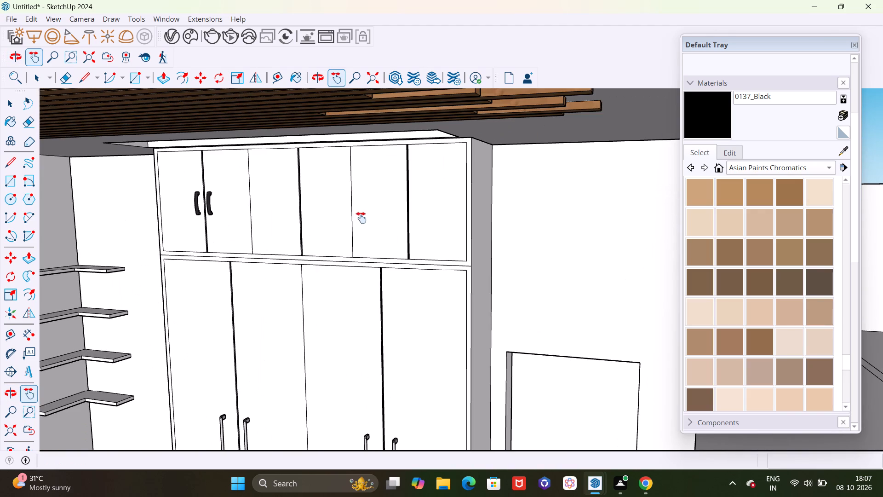
middle_drag(337, 214, 453, 212)
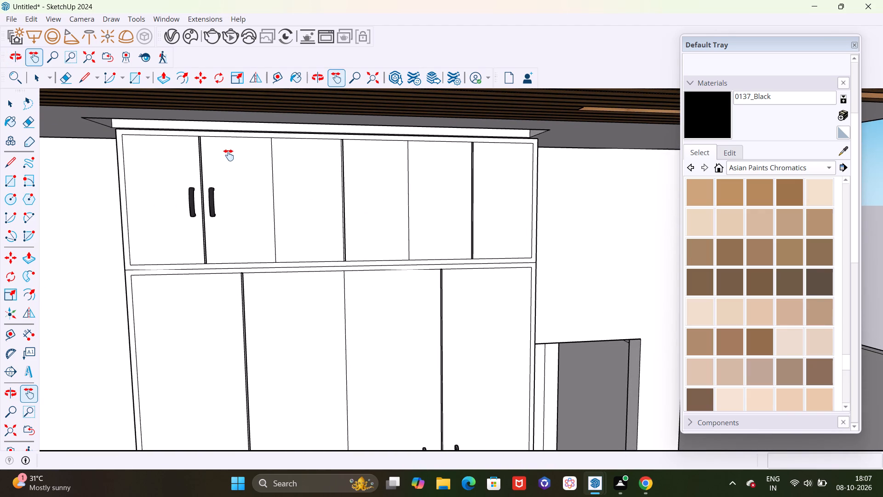
key(space)
click(212, 208)
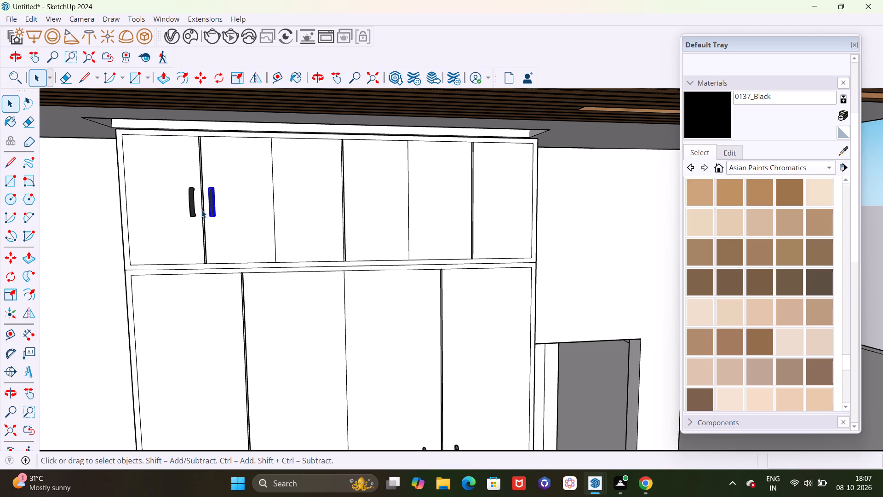
shift+click(191, 212)
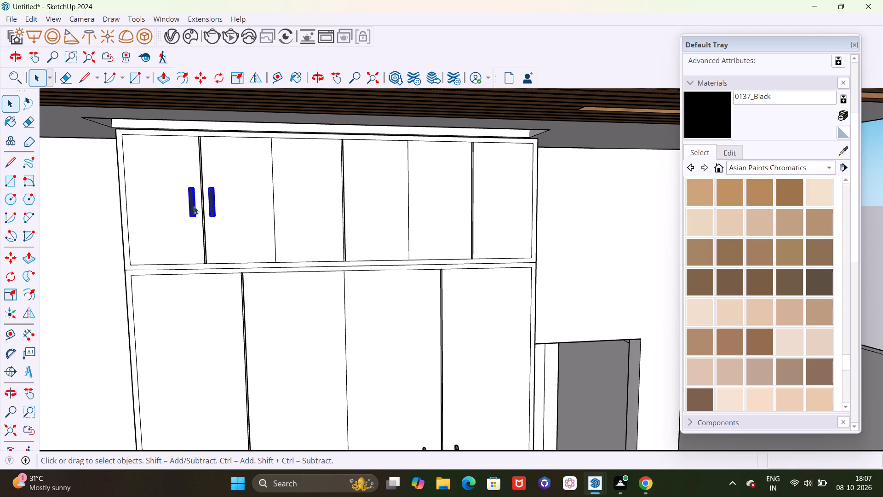
key(m)
click(132, 264)
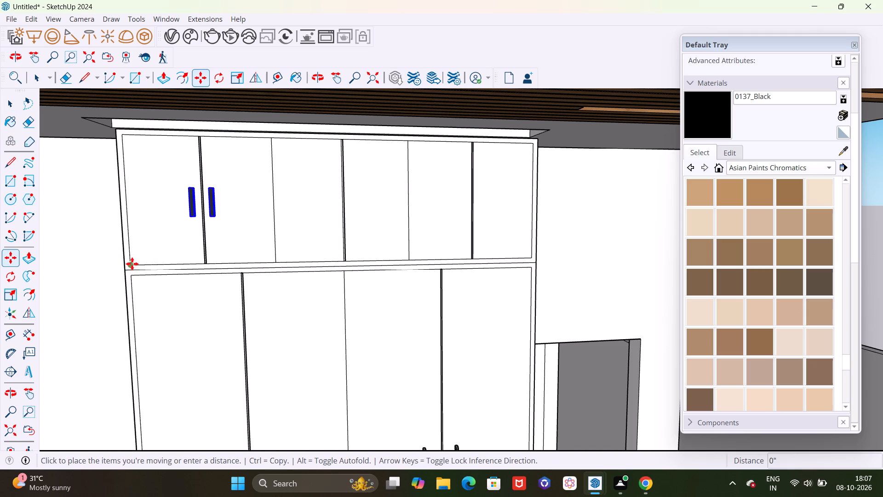
click(277, 262)
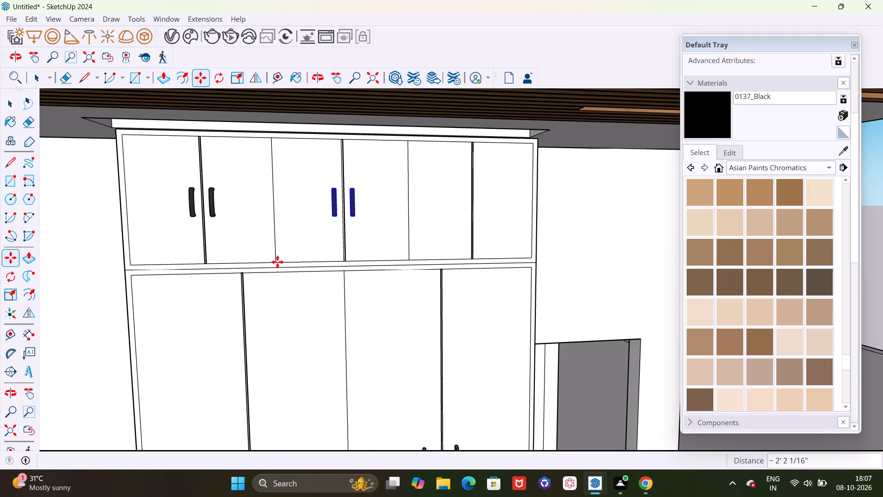
text(*2)
key(Return)
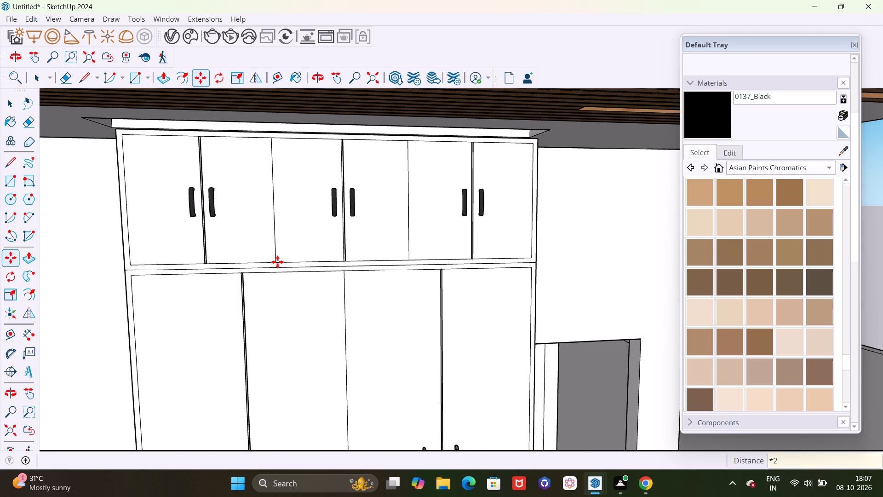
key(space)
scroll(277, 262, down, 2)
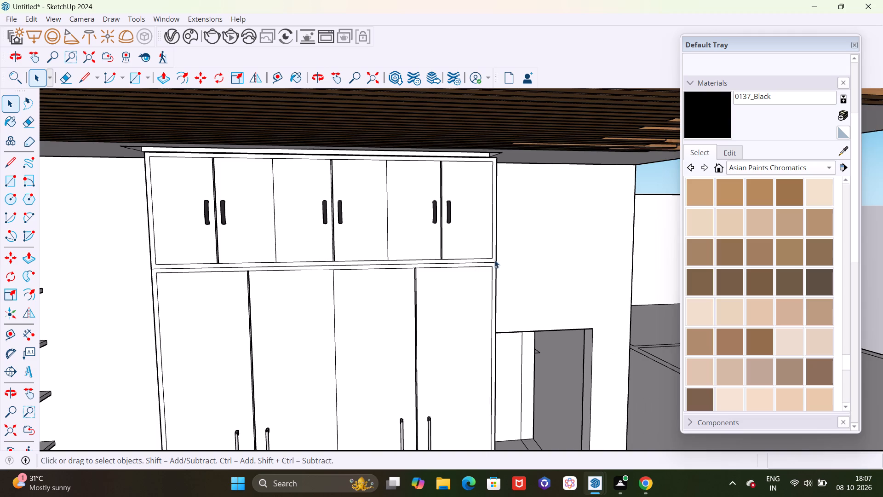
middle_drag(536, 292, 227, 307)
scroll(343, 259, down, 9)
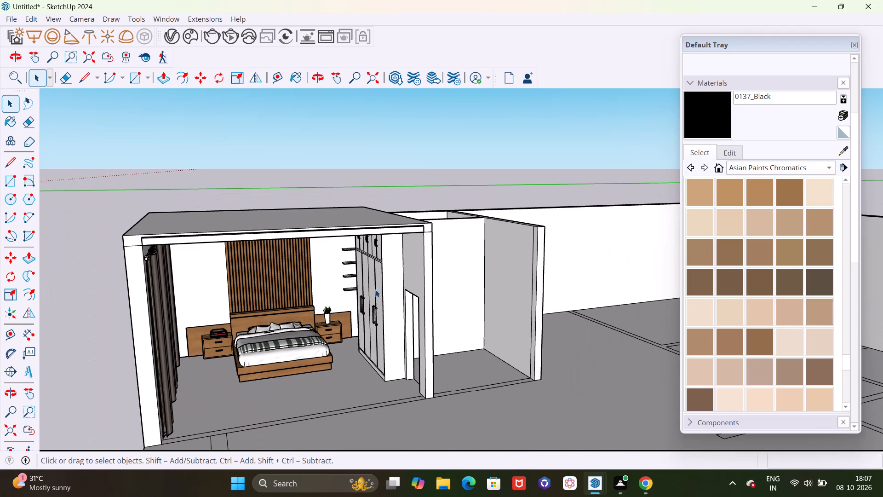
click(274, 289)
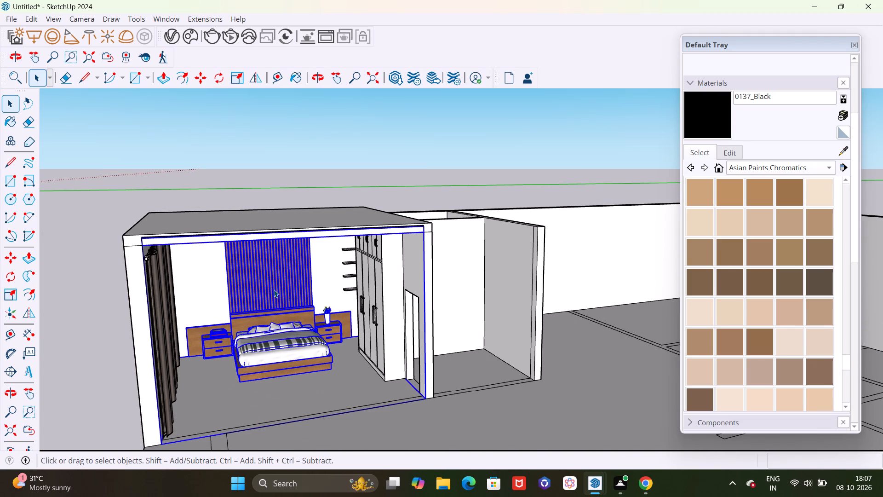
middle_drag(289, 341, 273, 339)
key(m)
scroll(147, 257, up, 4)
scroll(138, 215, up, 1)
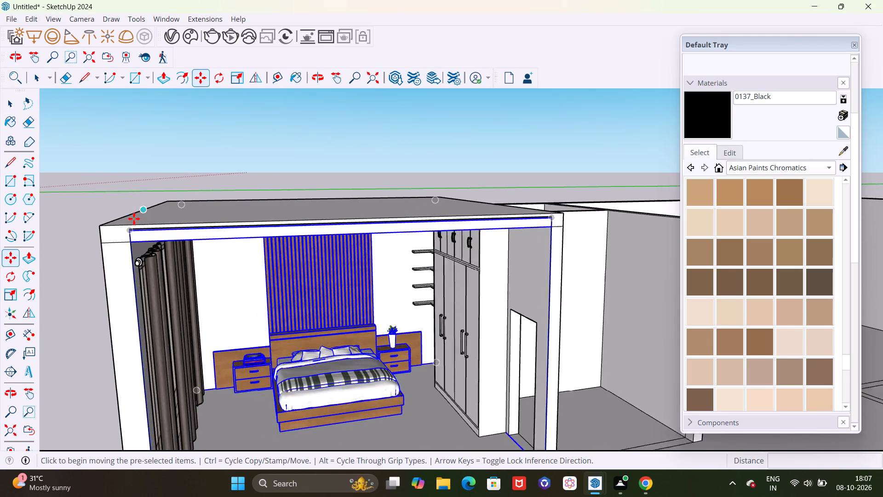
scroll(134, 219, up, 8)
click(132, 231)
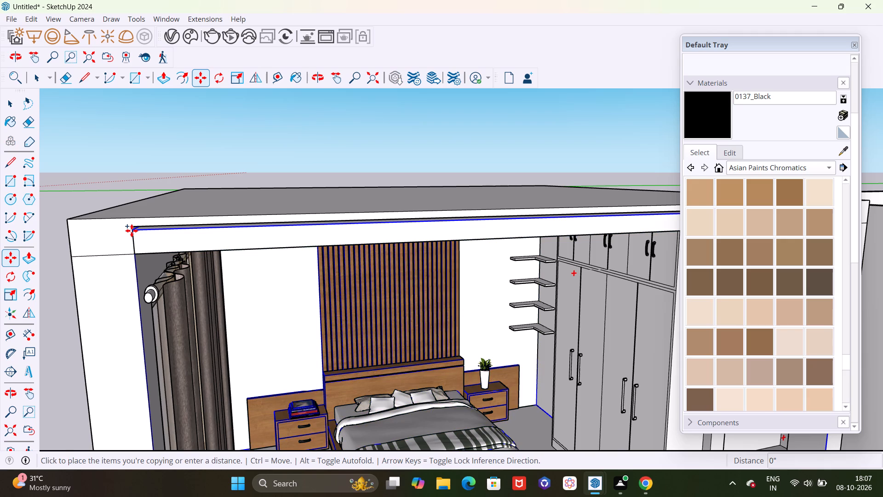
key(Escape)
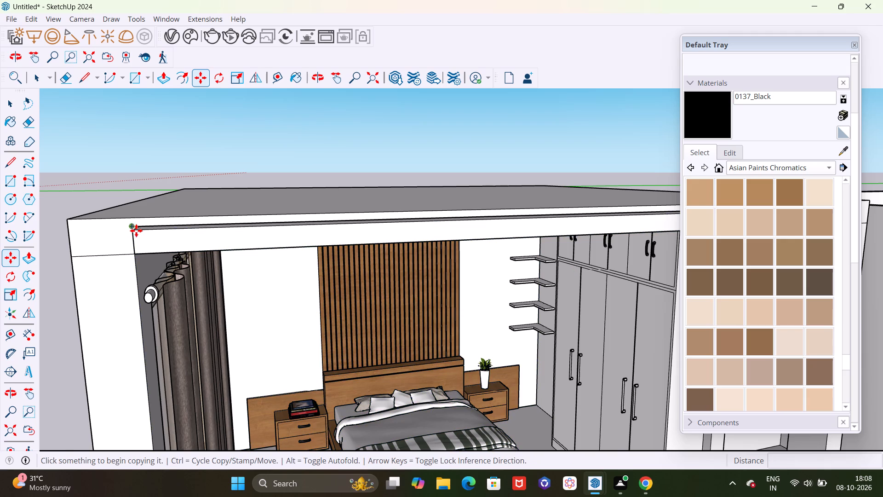
Move the furnished interior group, with bed and slatted panel, about 19' out of the room shell along the green axis.
key(space)
click(160, 238)
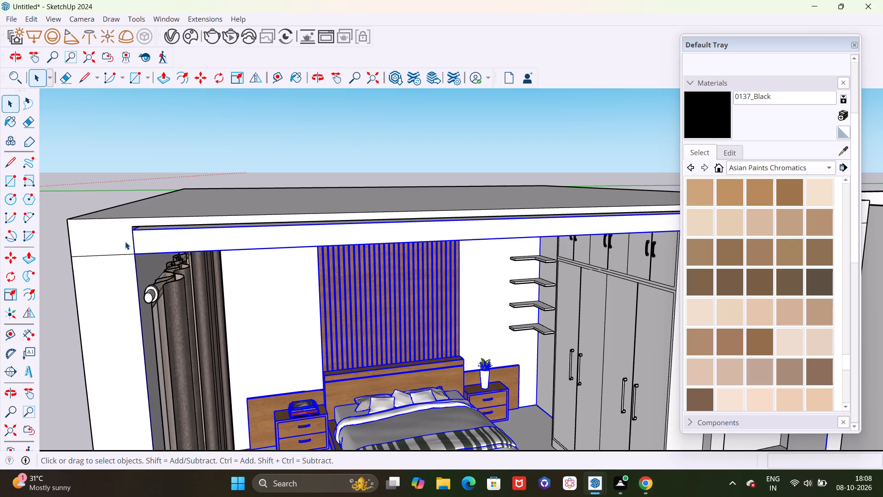
scroll(125, 242, down, 11)
middle_drag(276, 394, 267, 251)
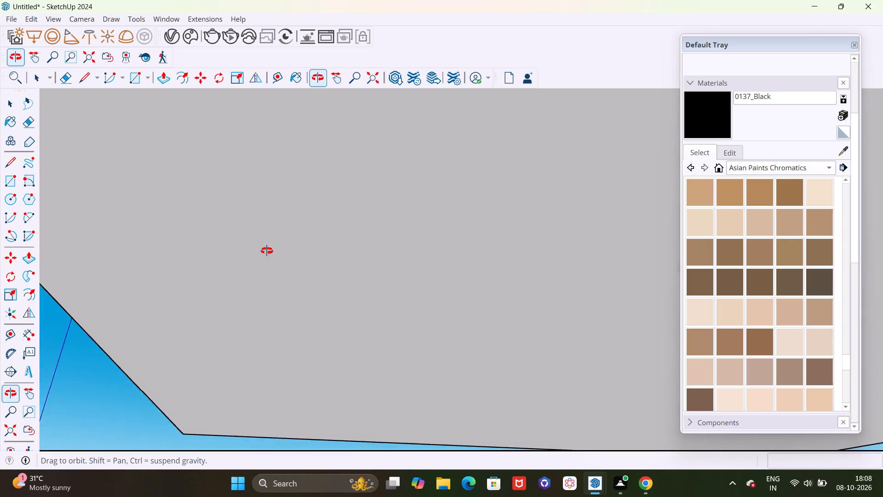
middle_drag(267, 251, 373, 337)
scroll(313, 298, up, 5)
scroll(317, 278, down, 4)
middle_drag(387, 369, 339, 369)
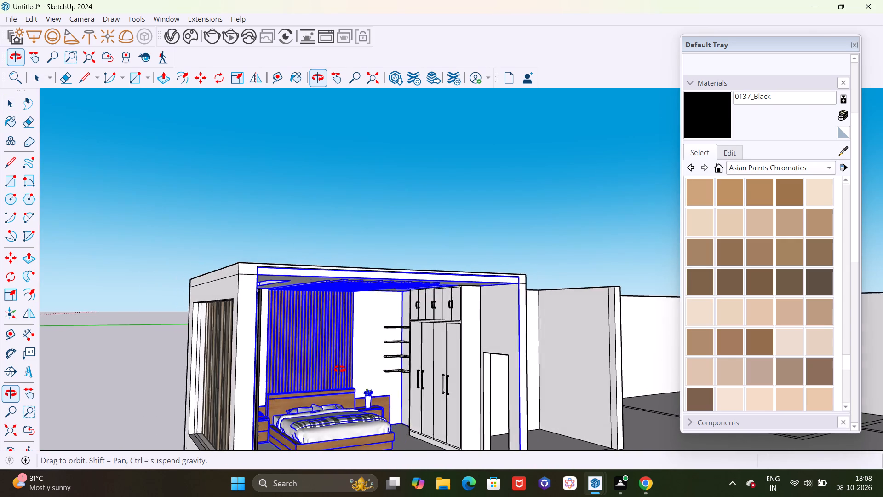
middle_drag(339, 369, 327, 375)
scroll(268, 281, up, 5)
middle_drag(388, 364, 315, 363)
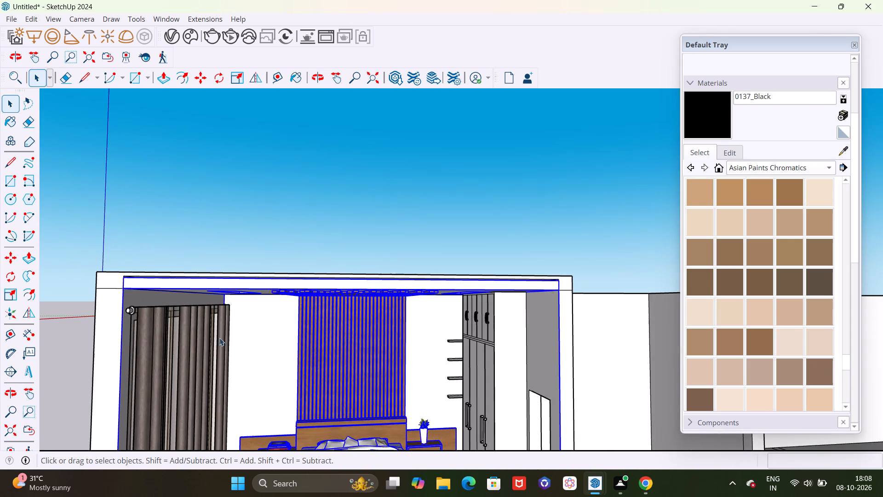
scroll(124, 285, up, 13)
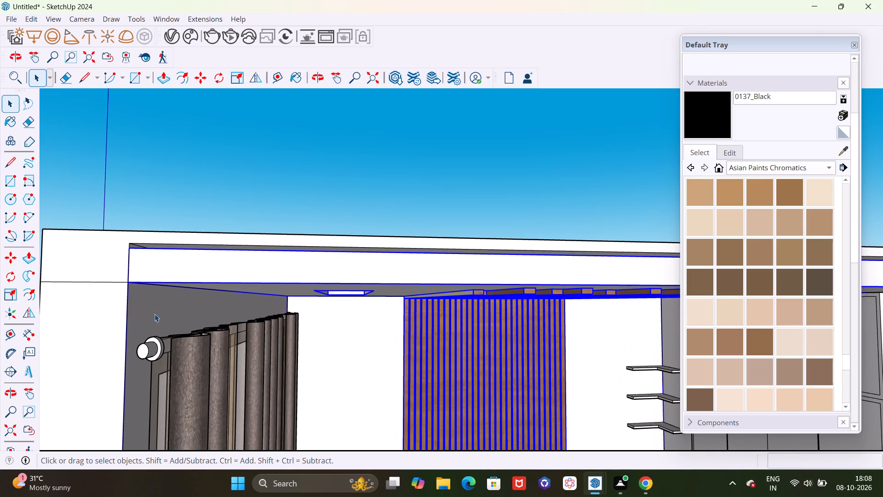
key(m)
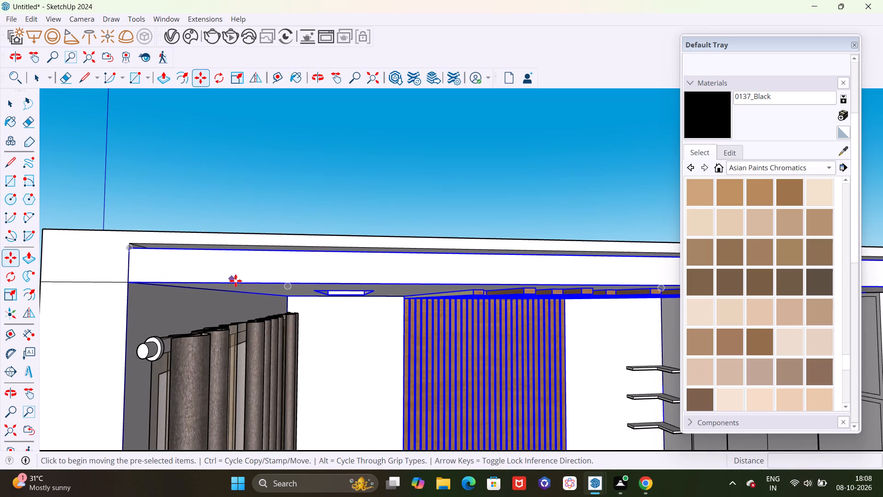
middle_drag(256, 278, 534, 251)
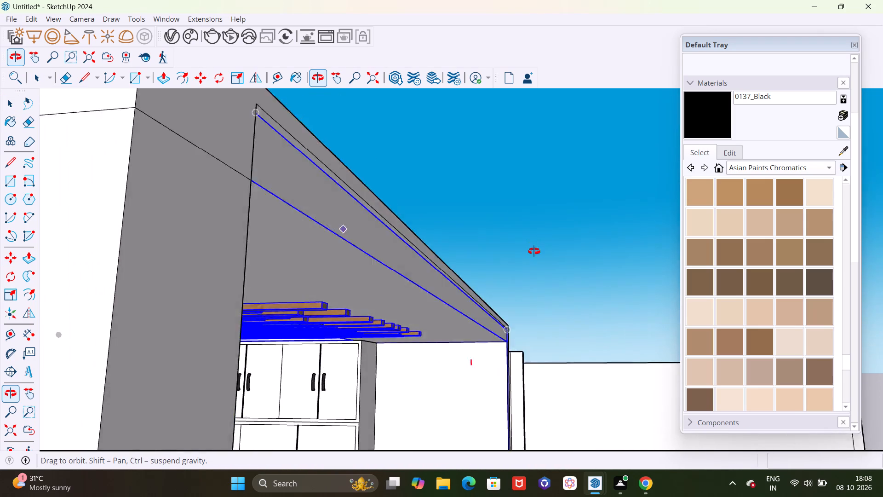
middle_drag(534, 251, 356, 302)
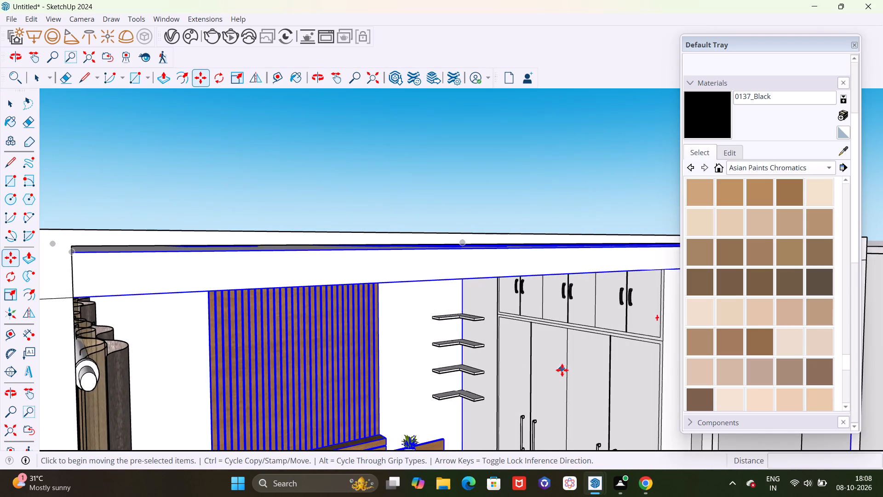
middle_drag(558, 370, 423, 386)
scroll(679, 286, down, 9)
scroll(407, 355, down, 6)
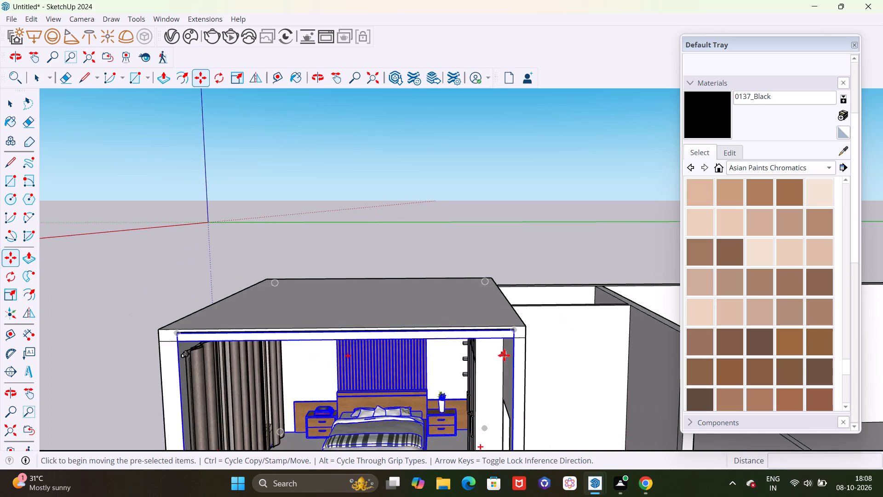
scroll(504, 355, down, 5)
middle_drag(389, 381, 415, 288)
scroll(329, 276, up, 14)
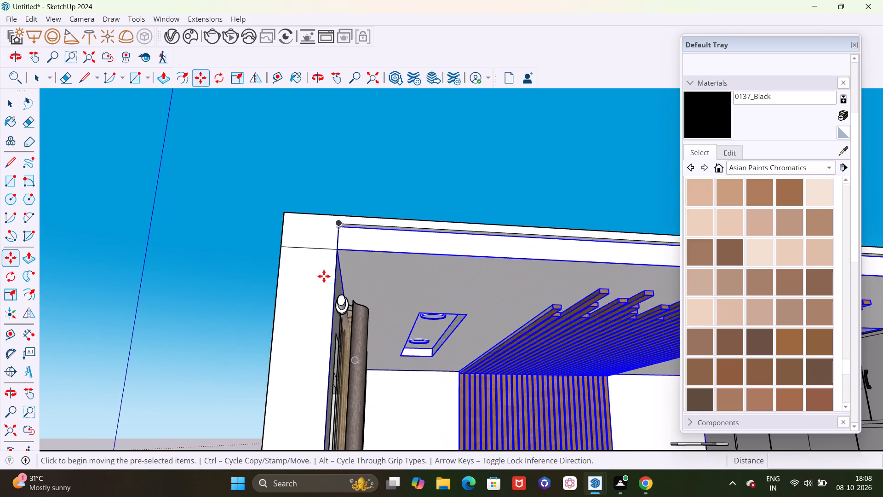
scroll(324, 276, up, 20)
middle_drag(357, 241, 304, 260)
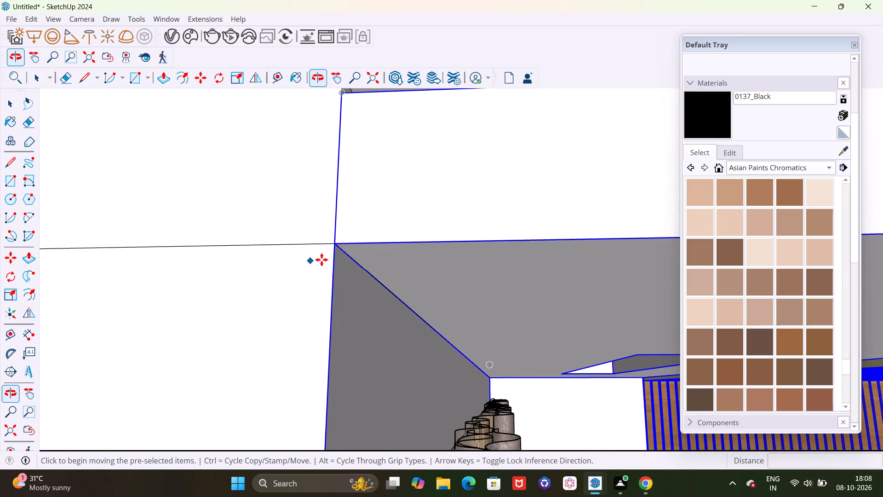
scroll(336, 256, up, 7)
click(331, 238)
scroll(385, 252, down, 5)
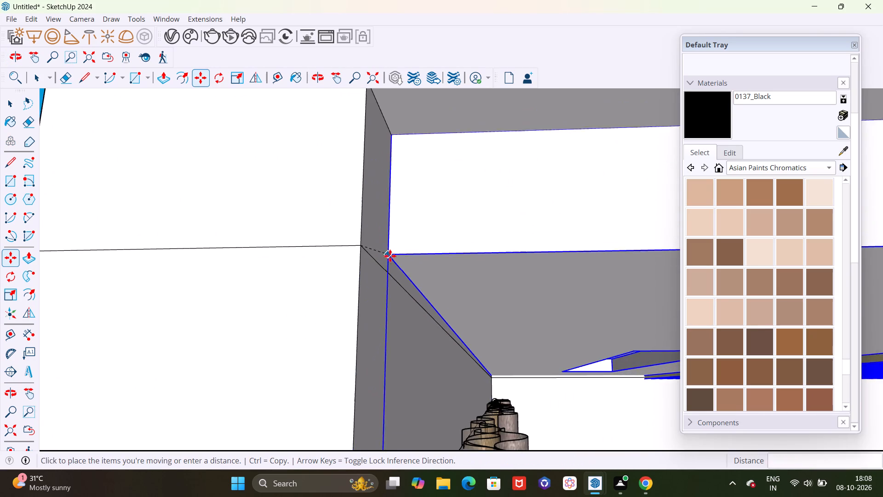
scroll(390, 256, down, 1)
scroll(391, 256, down, 20)
scroll(391, 256, down, 12)
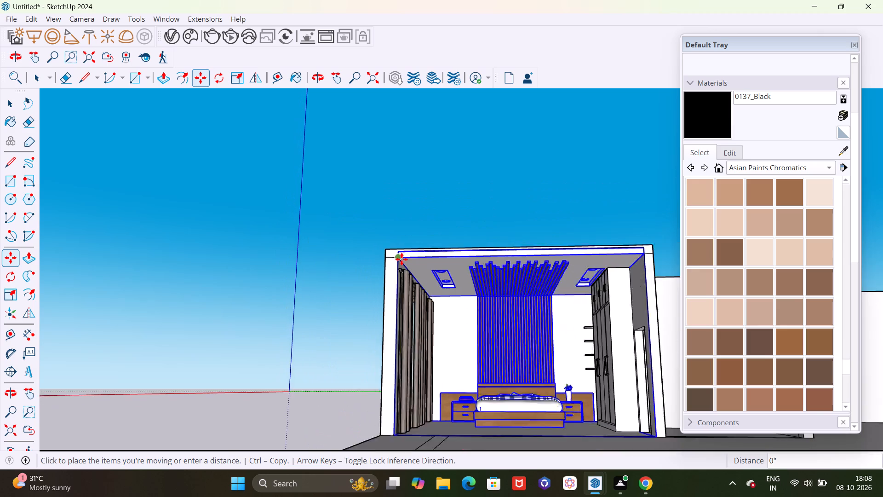
scroll(401, 259, down, 6)
middle_drag(404, 260, 430, 341)
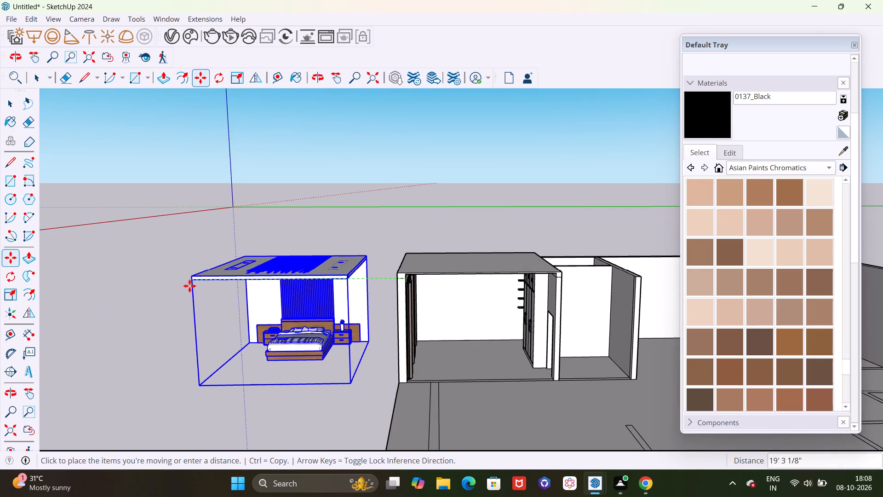
click(184, 286)
Examine the separated interior group and the emptied room shell, including its back wall, corner shelves and wardrobe.
middle_drag(466, 376, 653, 333)
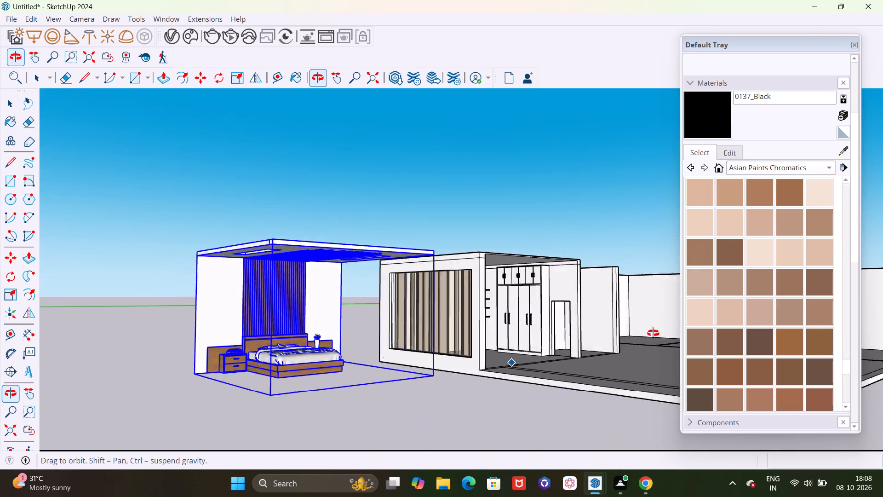
middle_drag(653, 333, 882, 363)
scroll(358, 356, up, 4)
scroll(437, 341, down, 9)
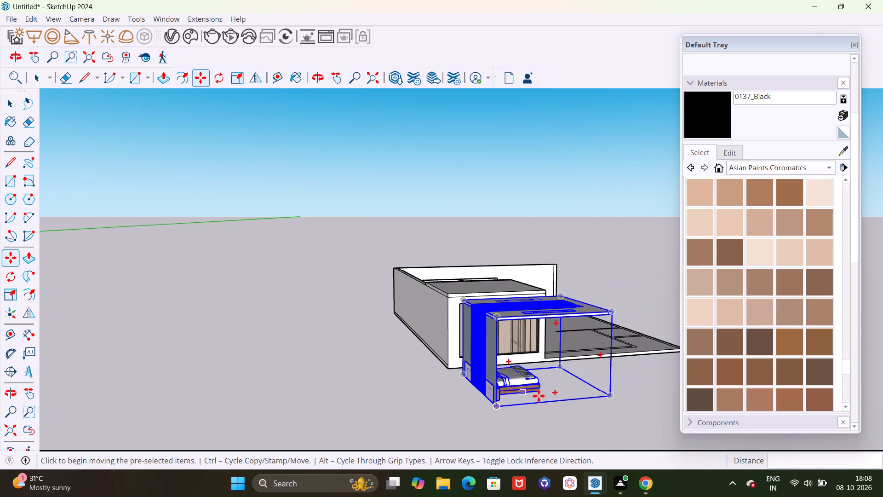
middle_drag(546, 399, 345, 410)
key(space)
scroll(431, 412, down, 5)
middle_drag(501, 422, 310, 409)
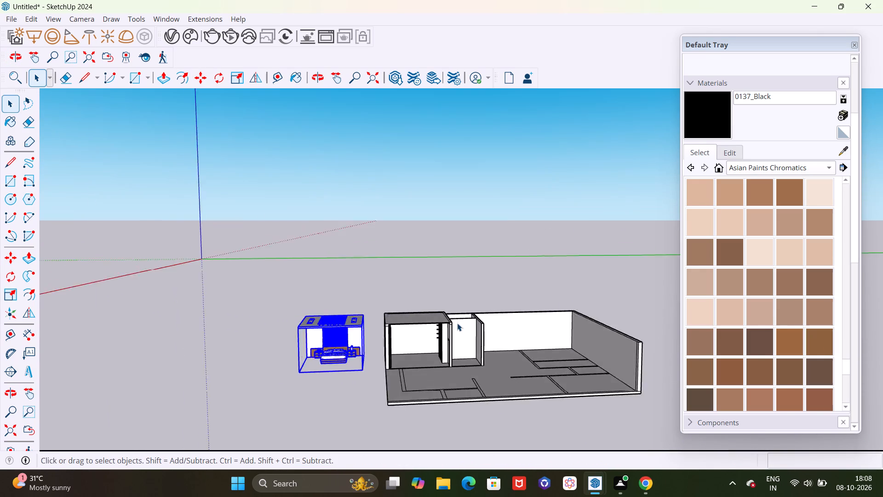
scroll(457, 323, up, 9)
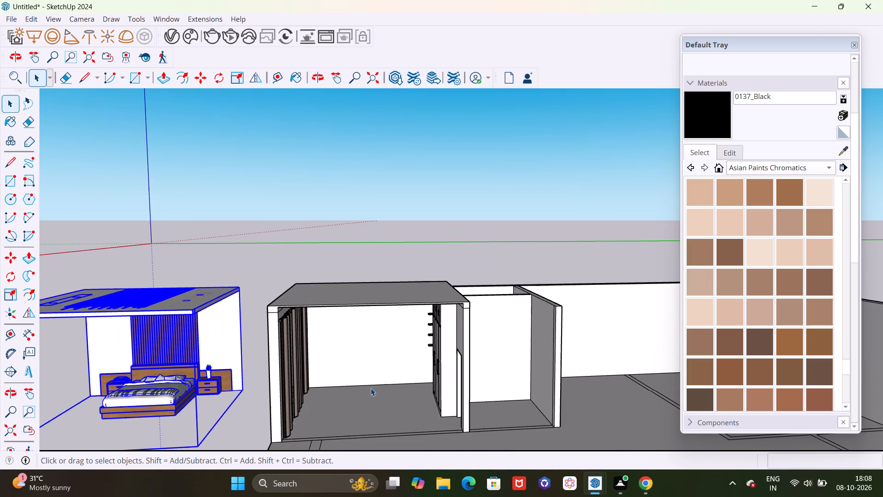
middle_drag(359, 389, 517, 384)
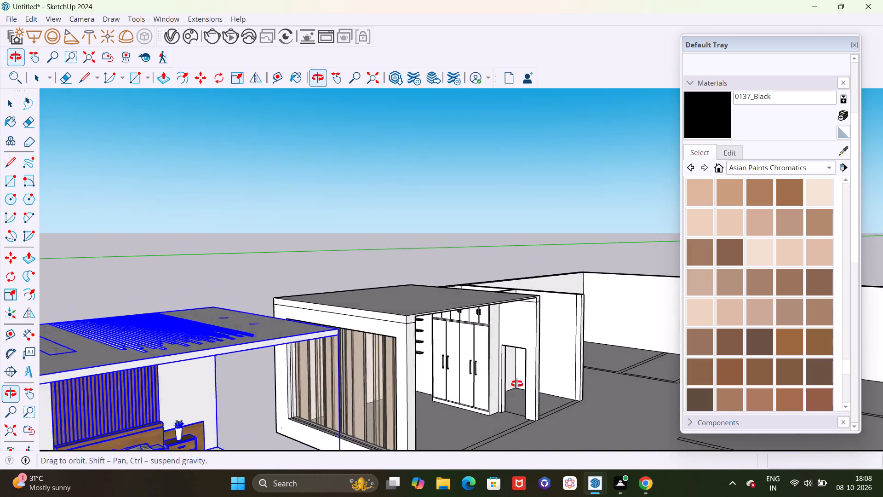
middle_drag(517, 384, 452, 384)
scroll(392, 370, up, 8)
scroll(388, 324, up, 4)
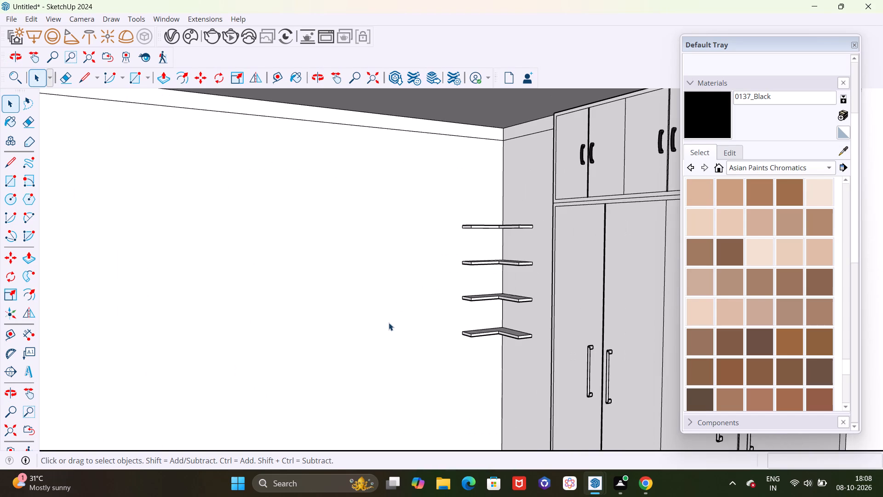
middle_drag(336, 312, 324, 345)
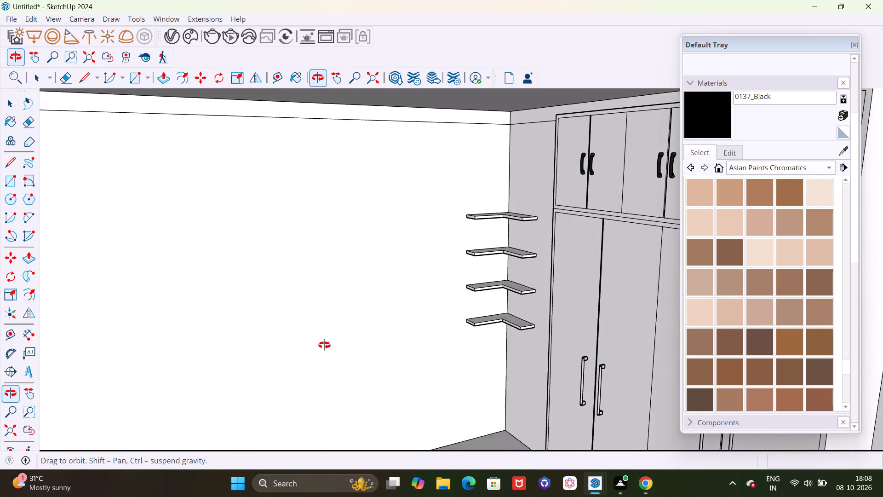
middle_drag(324, 345, 396, 354)
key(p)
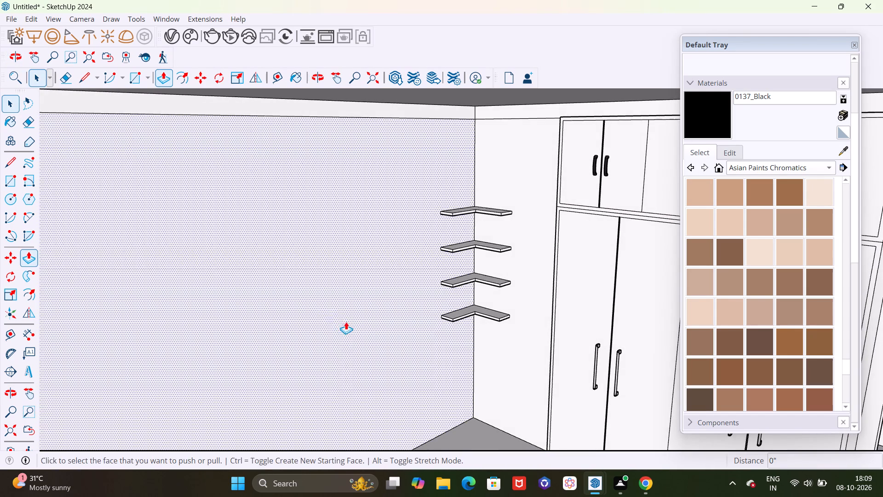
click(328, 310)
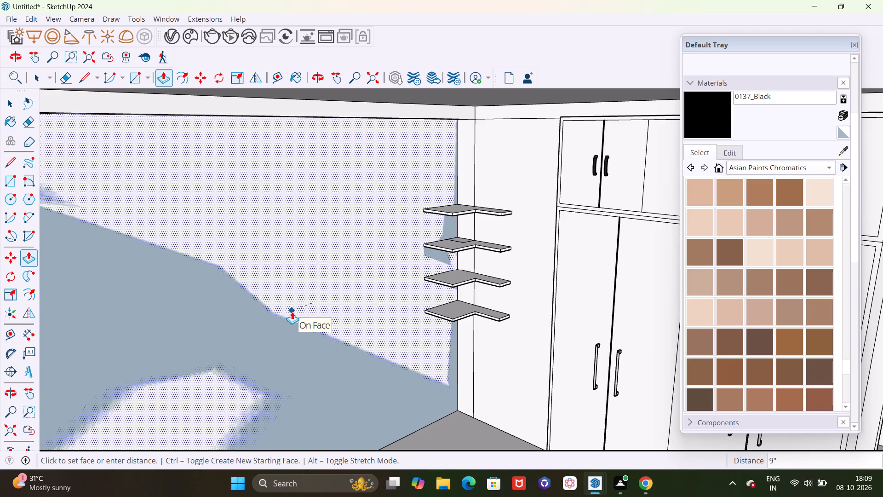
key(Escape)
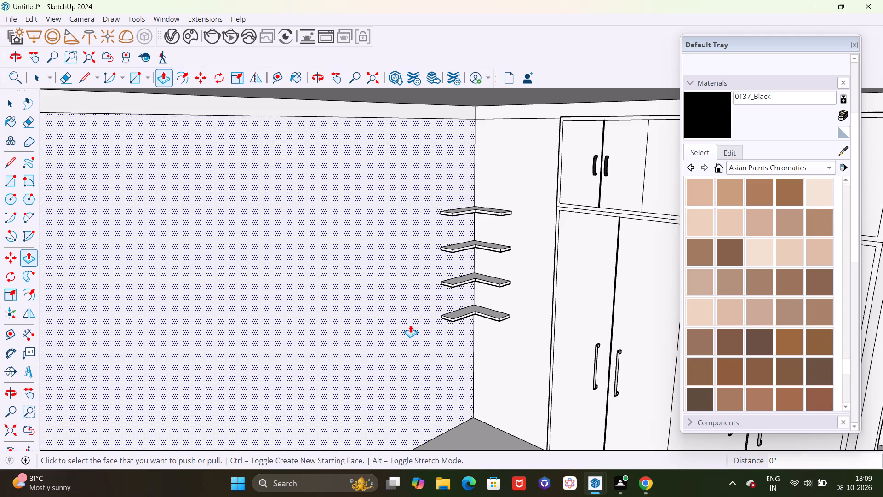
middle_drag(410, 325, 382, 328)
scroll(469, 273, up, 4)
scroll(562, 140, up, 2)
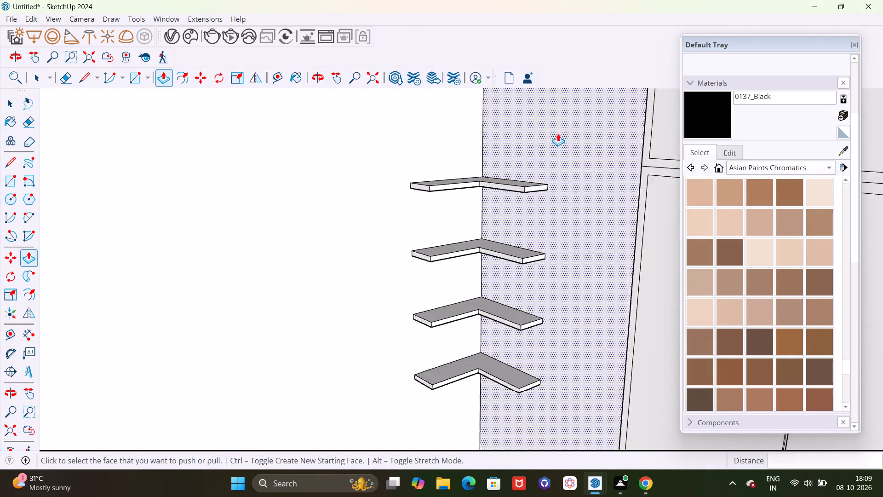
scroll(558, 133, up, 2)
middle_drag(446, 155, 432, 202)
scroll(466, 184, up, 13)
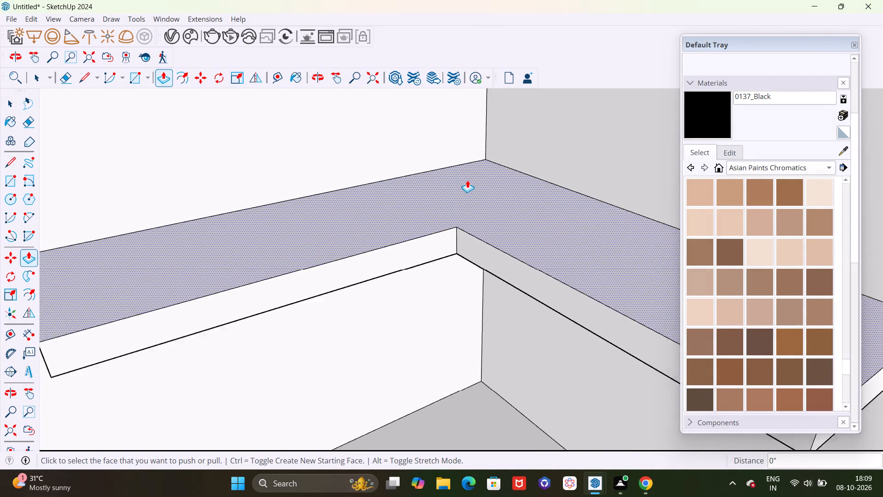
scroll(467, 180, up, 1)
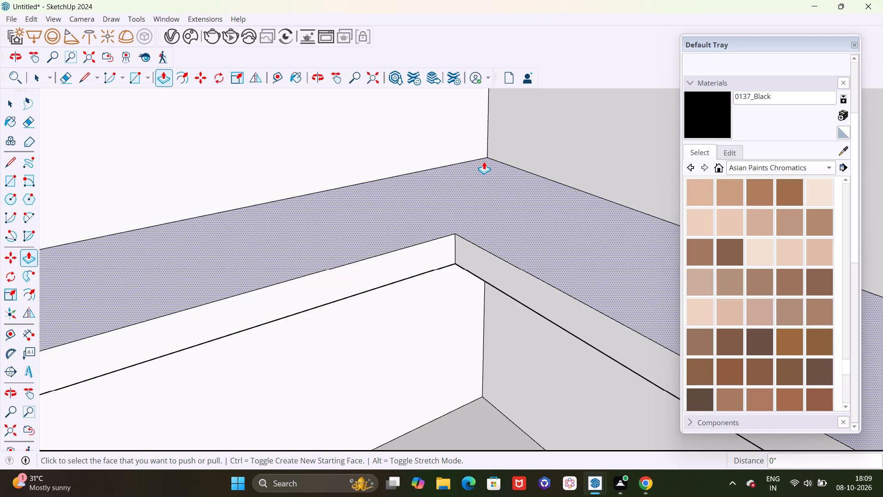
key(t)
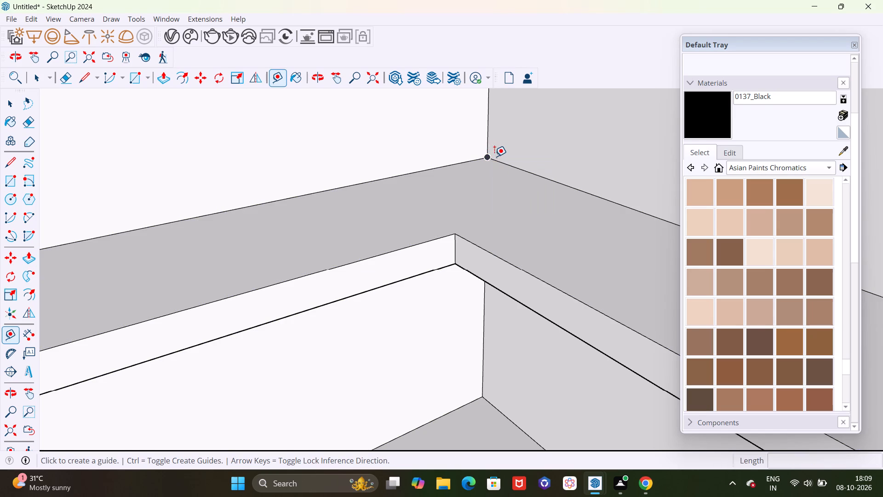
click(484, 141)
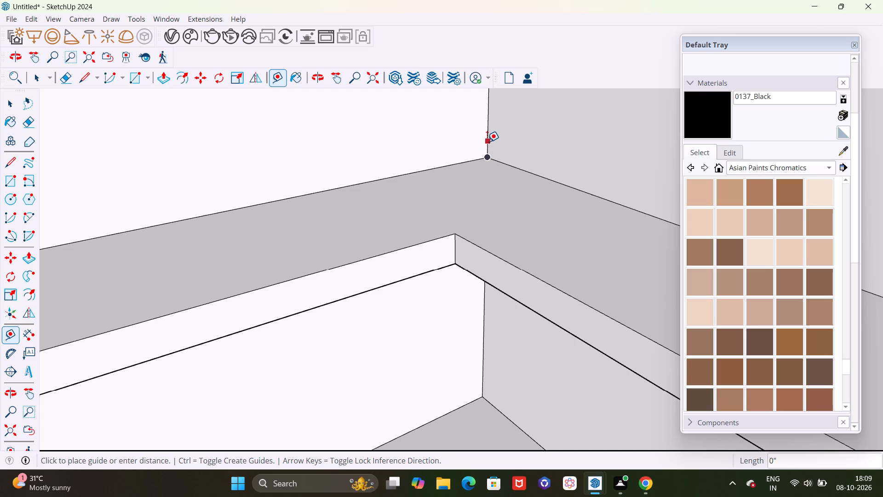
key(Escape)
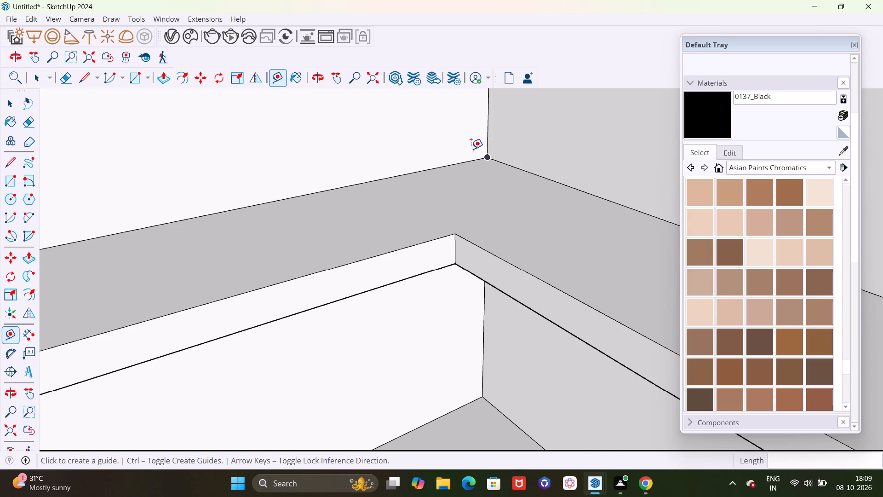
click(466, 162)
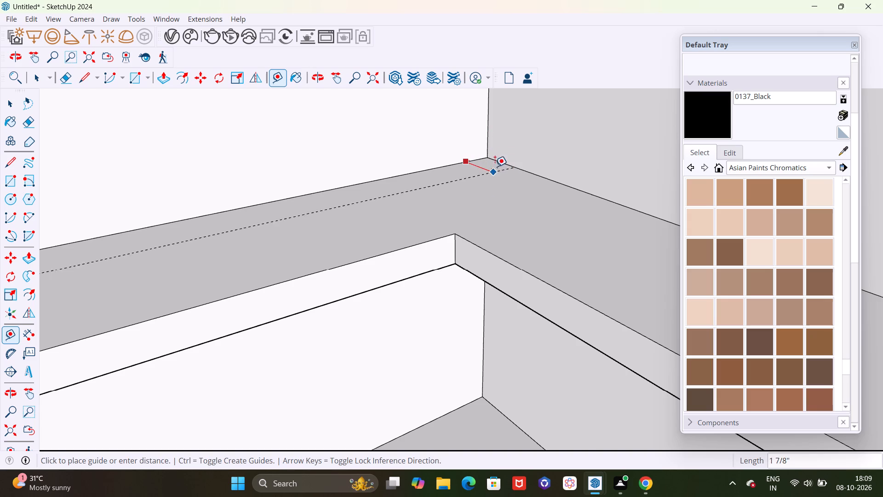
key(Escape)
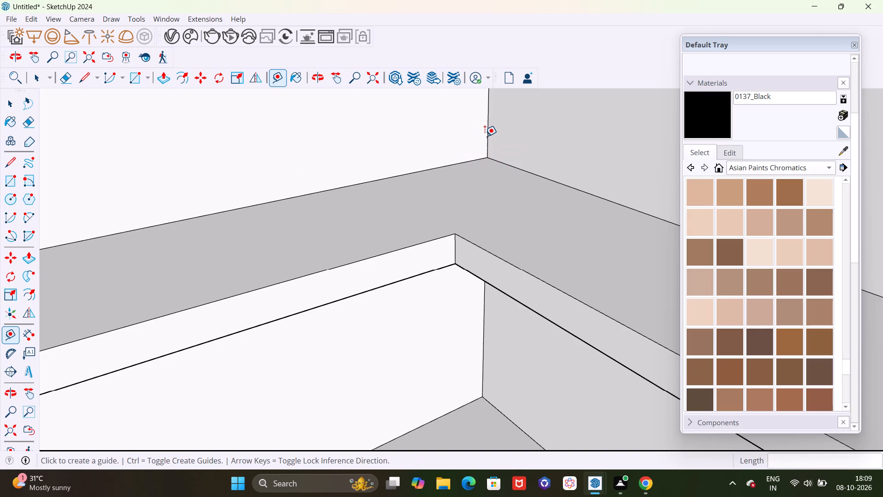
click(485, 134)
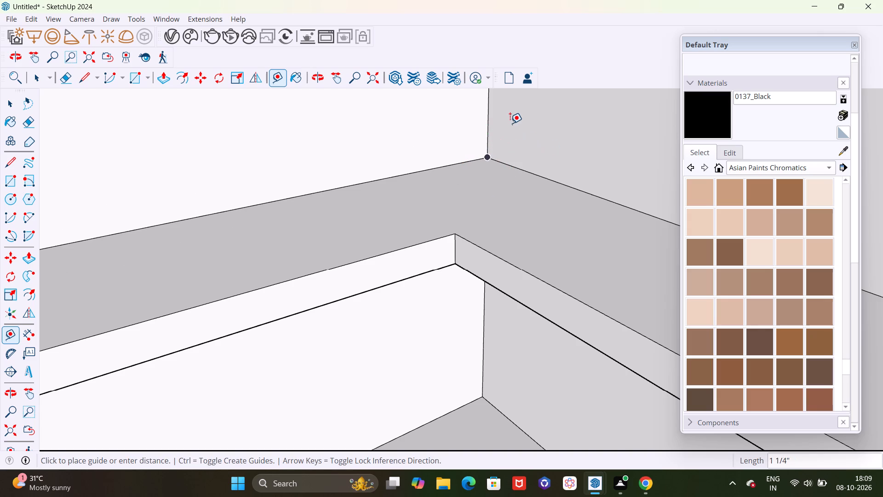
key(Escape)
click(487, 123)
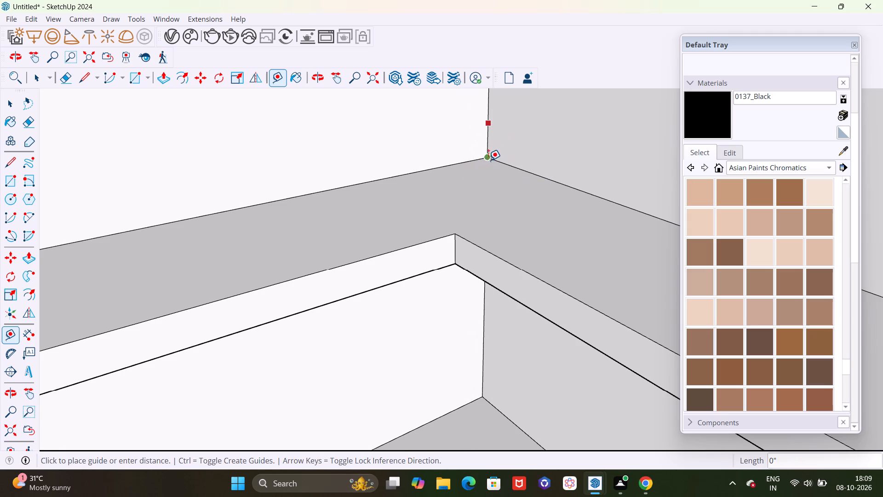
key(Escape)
Examine the corner shelves, the separated interior group and the rear side of its slatted back wall.
scroll(478, 139, down, 15)
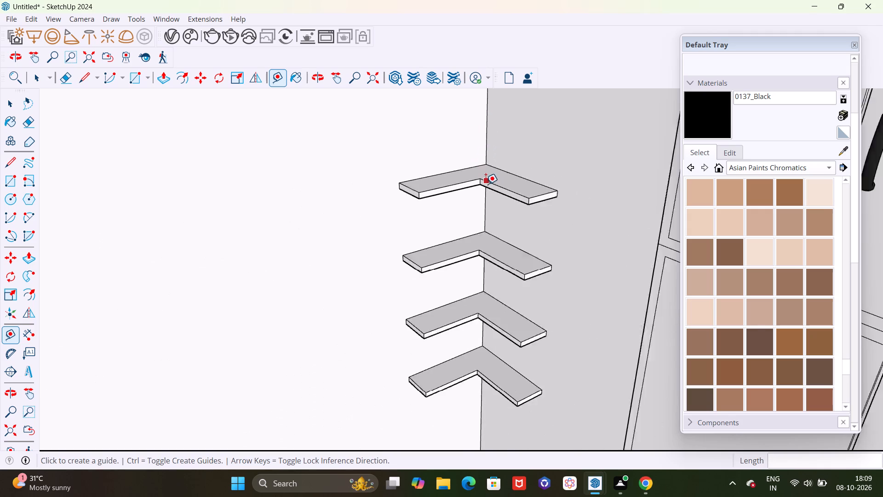
scroll(486, 184, down, 19)
scroll(485, 246, down, 14)
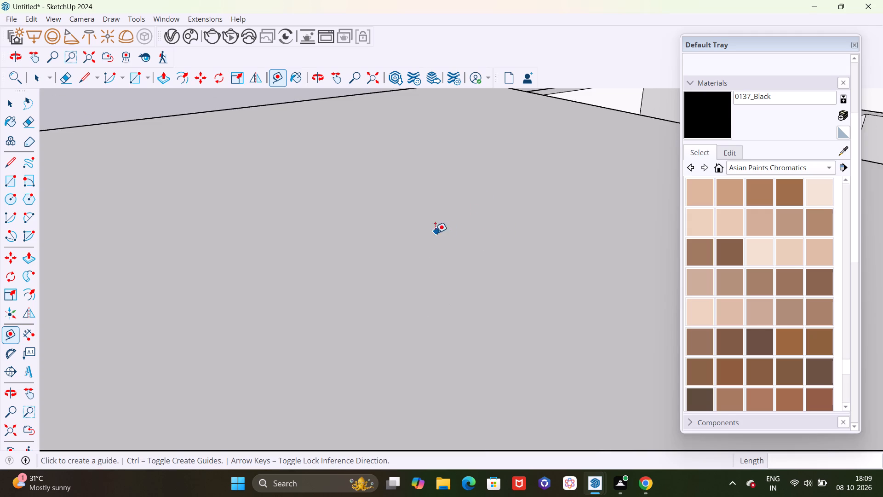
click(367, 85)
scroll(371, 180, down, 3)
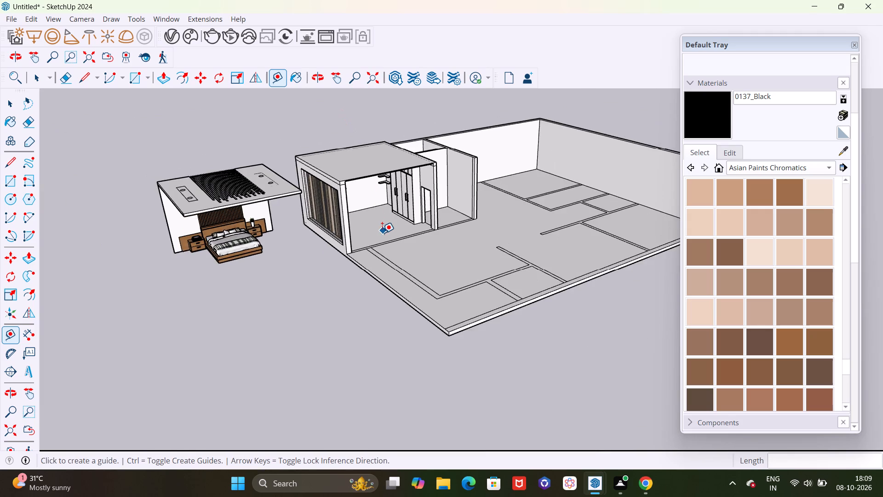
scroll(382, 233, up, 3)
middle_drag(384, 233, 728, 172)
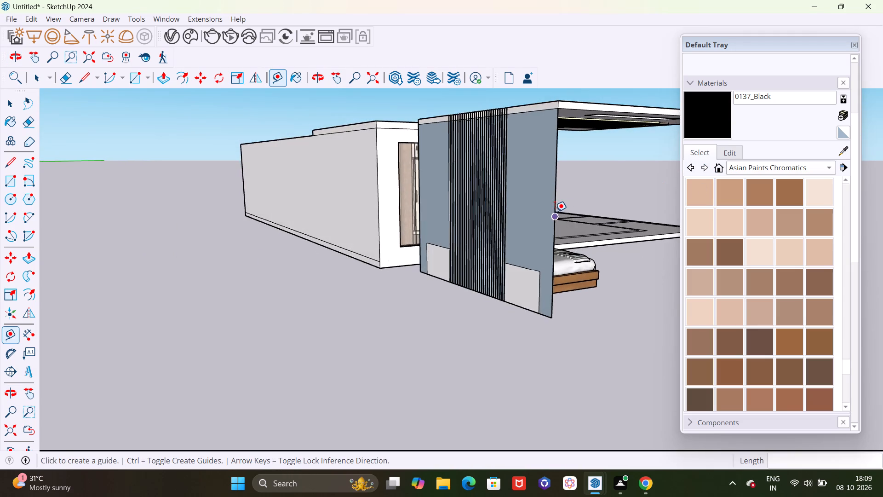
scroll(555, 212, up, 4)
scroll(553, 207, down, 9)
middle_drag(550, 202, 545, 228)
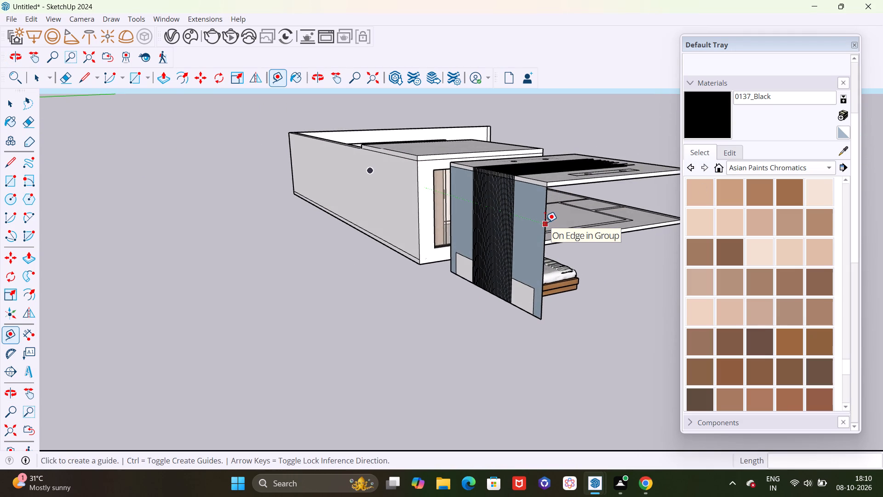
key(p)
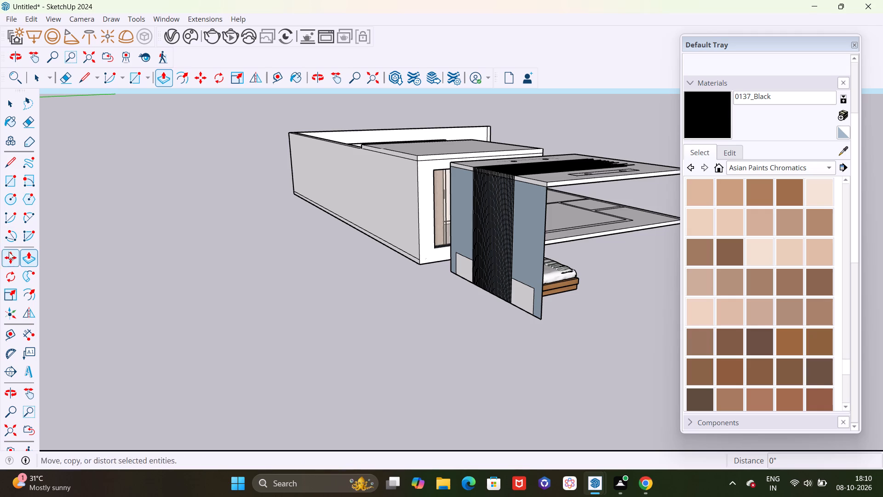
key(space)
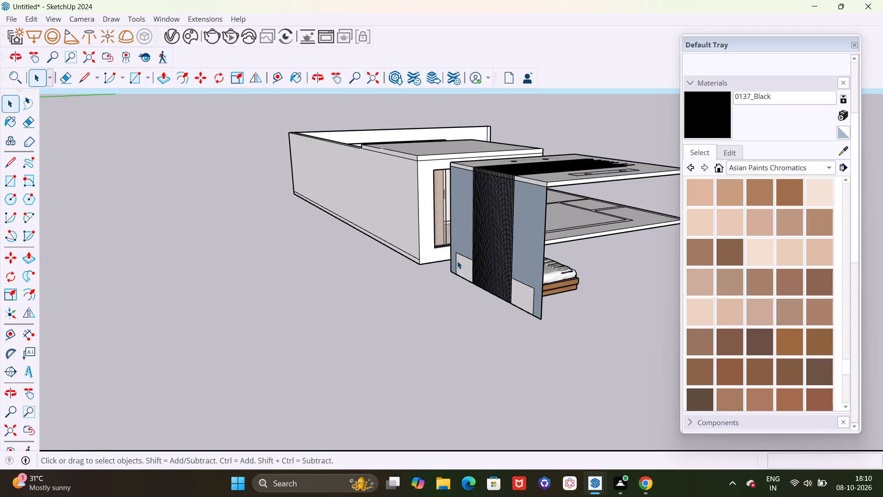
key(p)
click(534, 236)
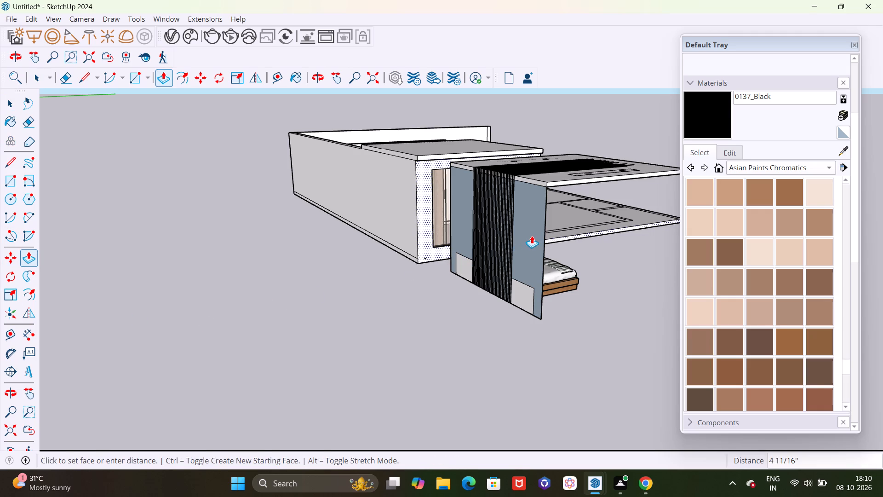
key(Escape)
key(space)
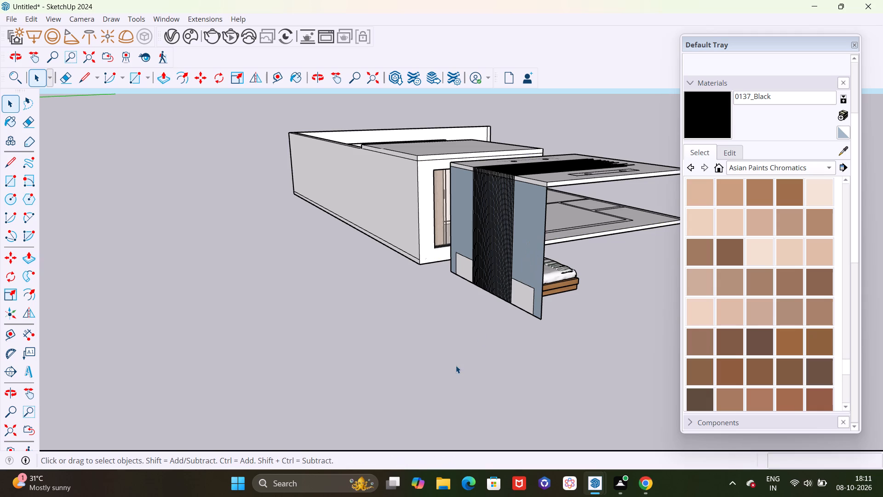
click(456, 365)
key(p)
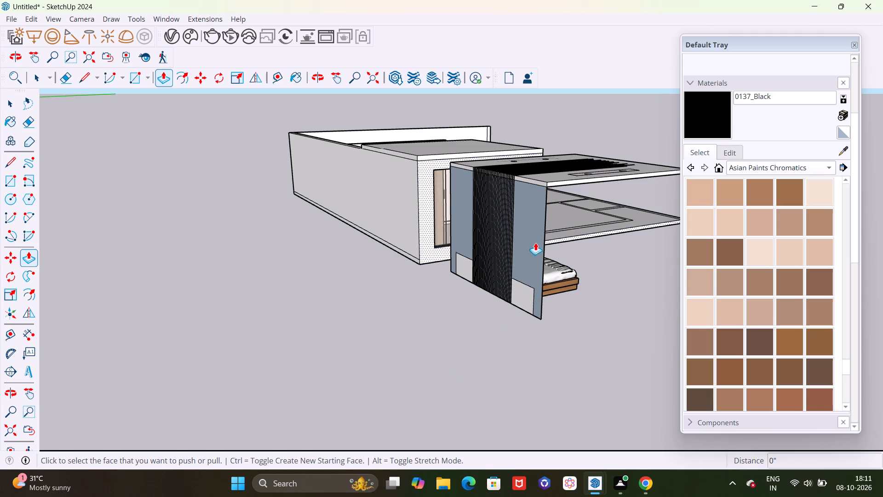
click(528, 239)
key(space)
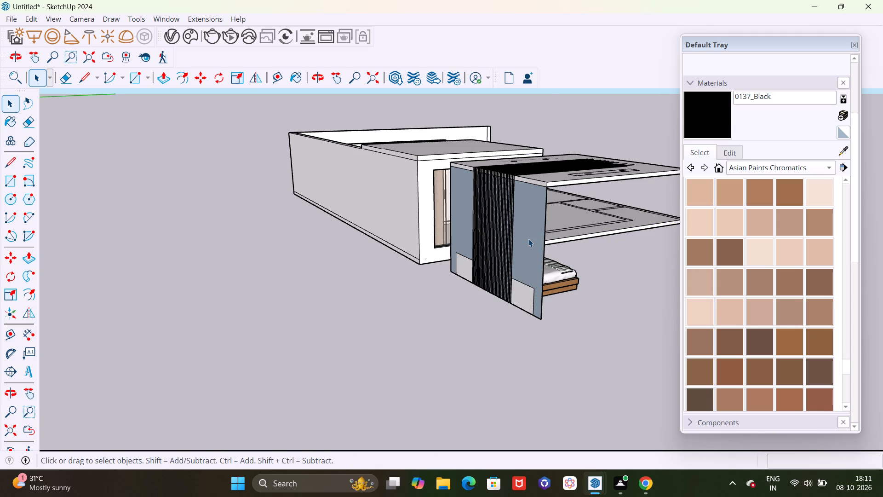
Inside the interior group, push/pull the rear wall face on one side of the slatted panel by 1/2".
double_click(528, 239)
key(p)
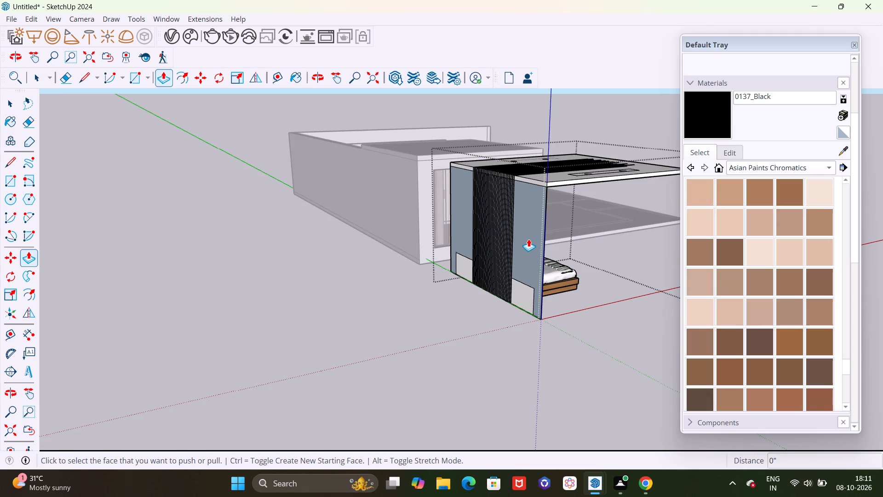
click(528, 241)
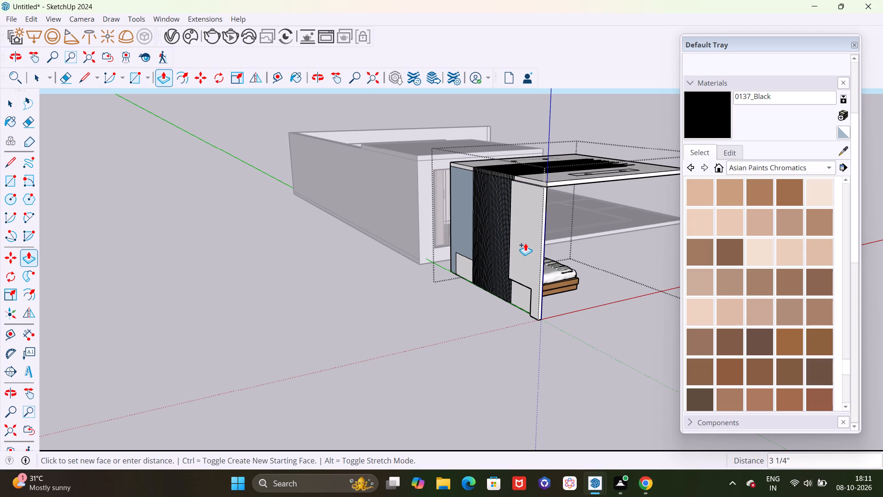
scroll(525, 243, up, 4)
middle_drag(525, 243, 471, 252)
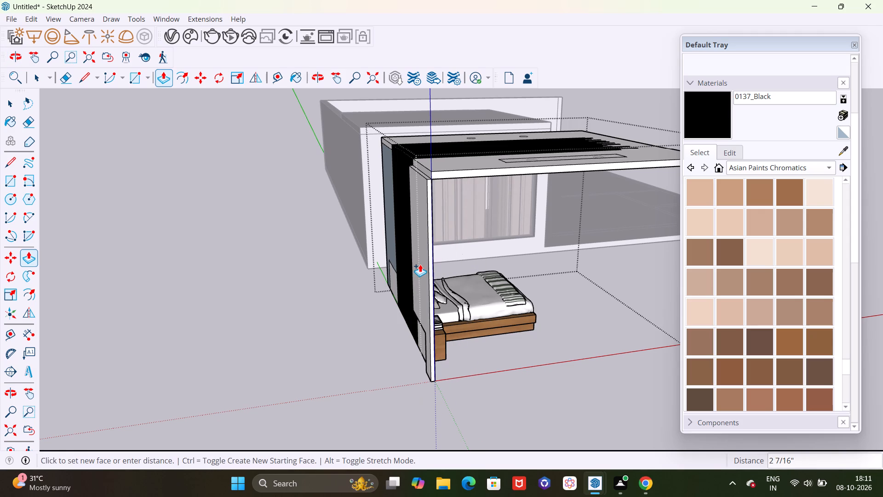
scroll(420, 264, up, 2)
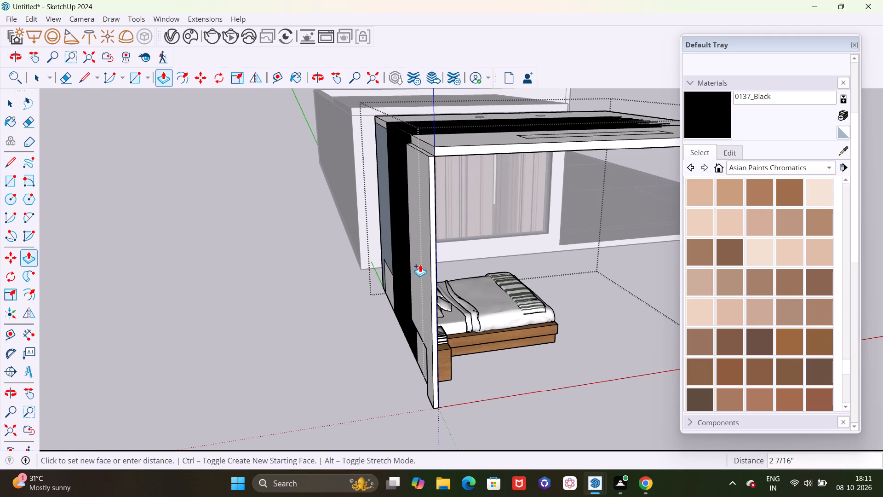
text(.5")
key(Return)
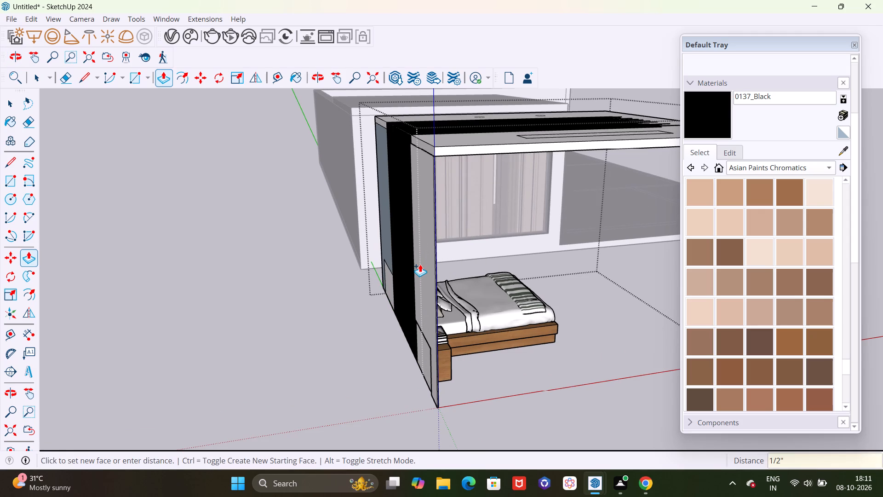
Repeat the 1/2" push/pull on the rear wall face across the slats and both lower rectangular faces, and leave the group.
middle_drag(424, 252, 459, 260)
scroll(408, 215, up, 1)
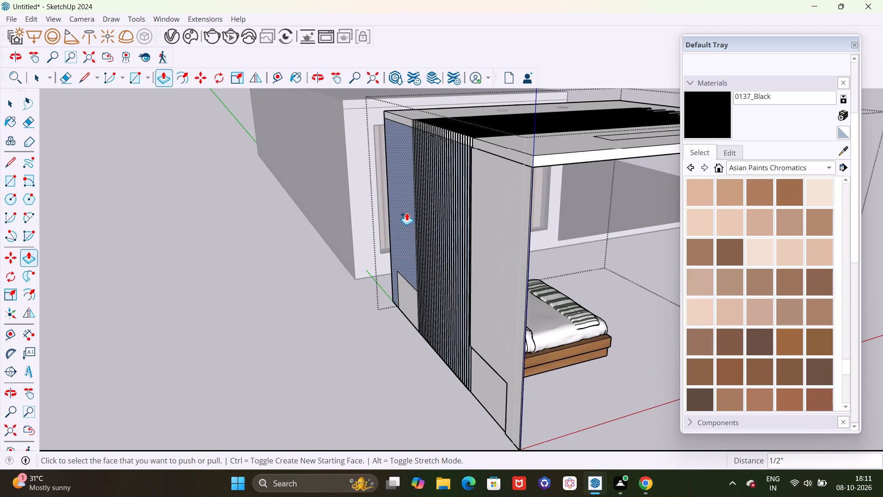
double_click(406, 212)
scroll(489, 408, up, 3)
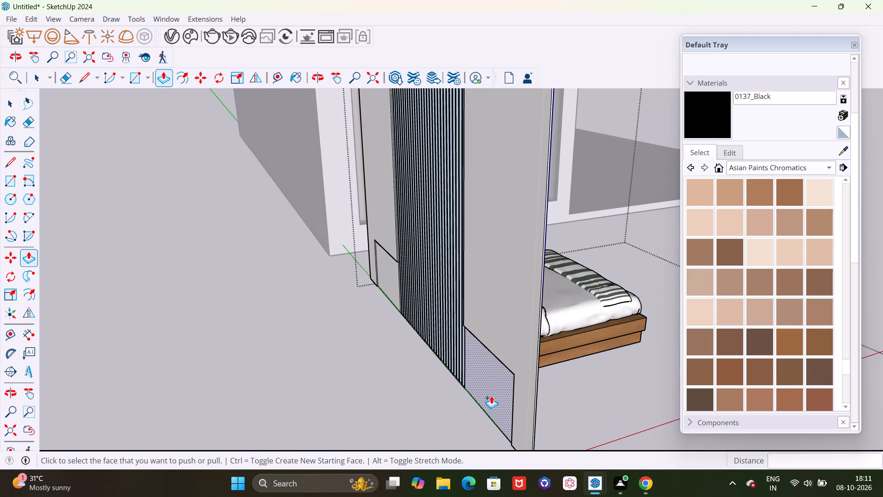
double_click(493, 393)
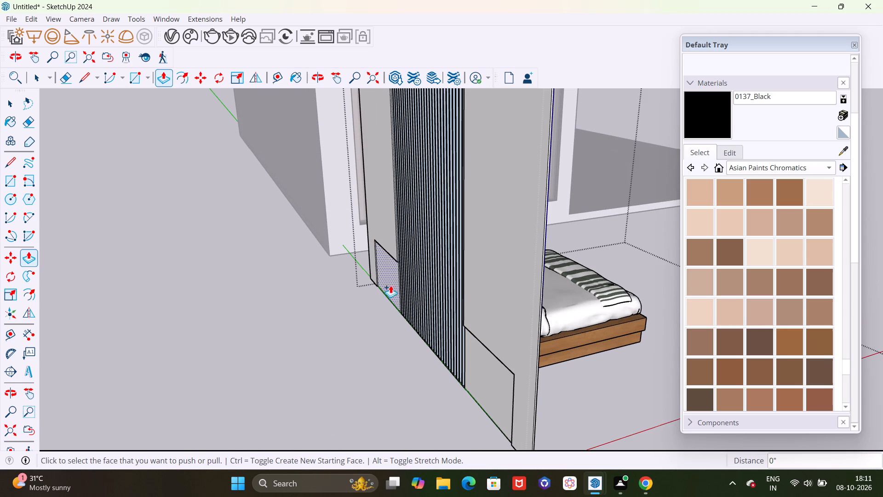
double_click(385, 283)
key(space)
scroll(431, 351, down, 2)
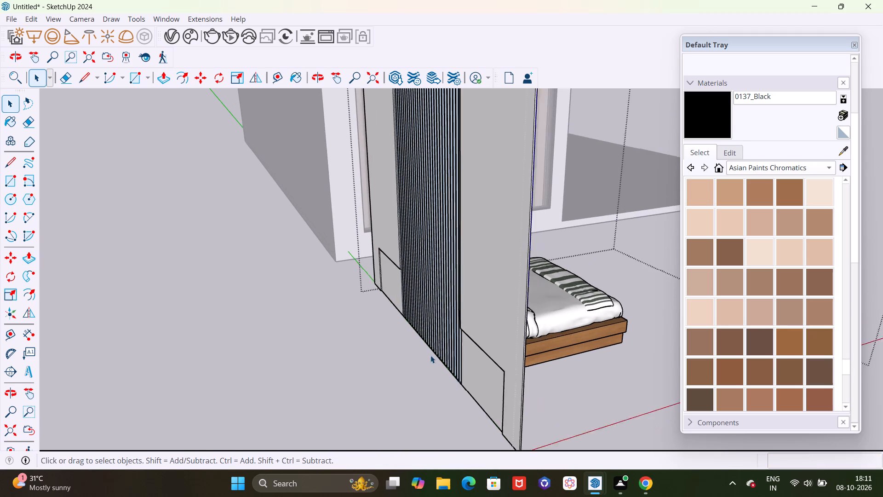
scroll(430, 355, down, 1)
click(351, 382)
Move the furnished interior group about 20' along the green axis into the room shell, from its back wall's bottom corner.
scroll(348, 385, down, 9)
middle_drag(497, 417, 196, 405)
scroll(200, 318, up, 4)
scroll(243, 368, down, 4)
middle_drag(384, 425, 318, 407)
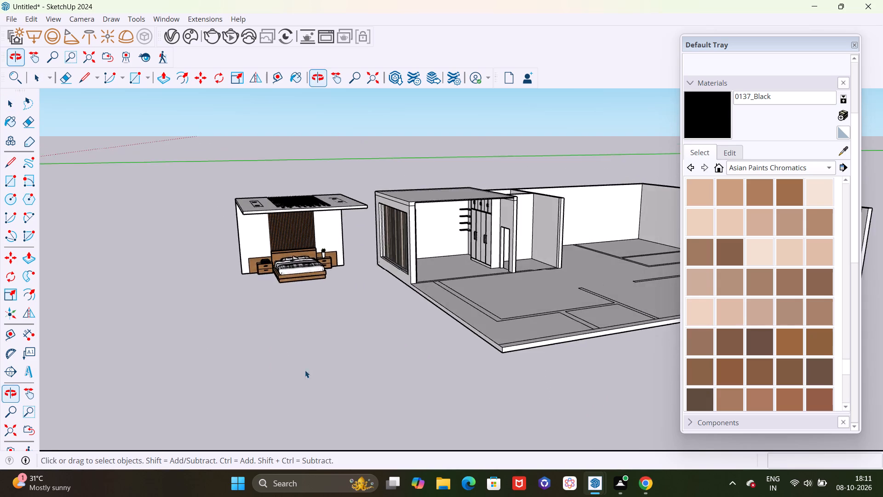
scroll(248, 266, up, 4)
scroll(270, 383, down, 4)
scroll(314, 405, down, 3)
middle_drag(328, 422, 329, 412)
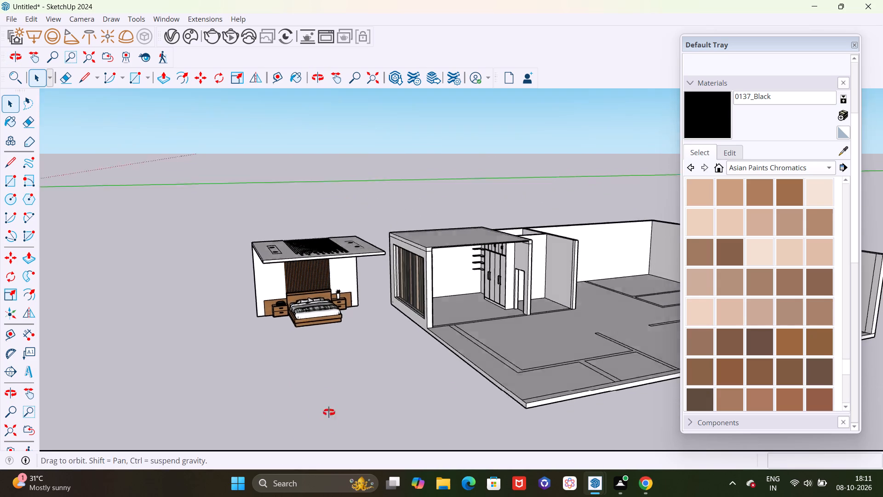
middle_drag(329, 412, 327, 377)
scroll(247, 285, down, 3)
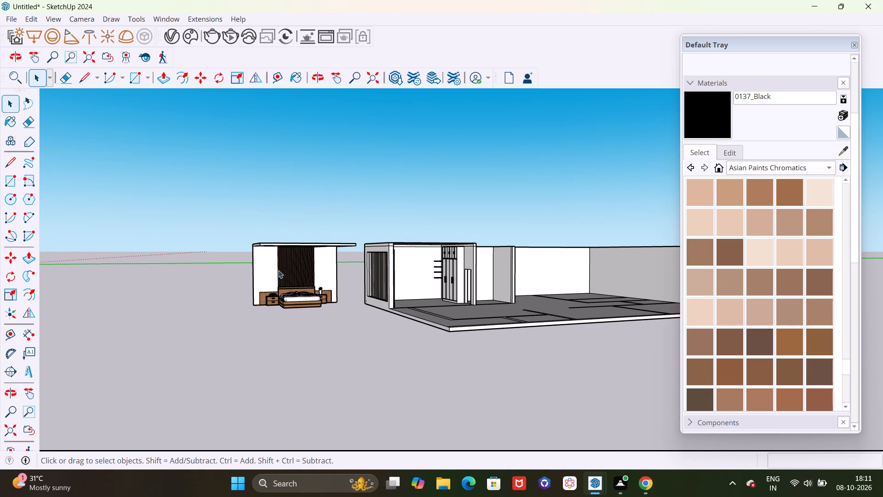
click(277, 264)
scroll(268, 301, up, 3)
key(m)
scroll(247, 312, up, 6)
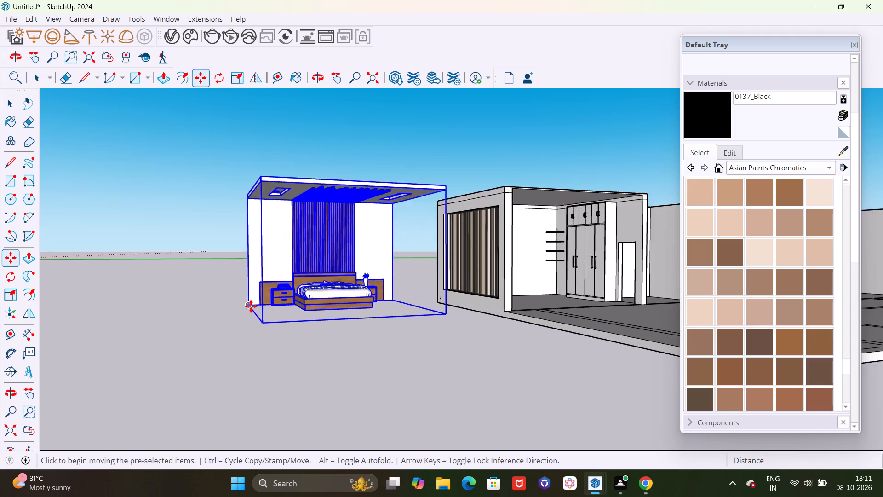
scroll(251, 306, up, 8)
click(246, 309)
scroll(243, 312, down, 13)
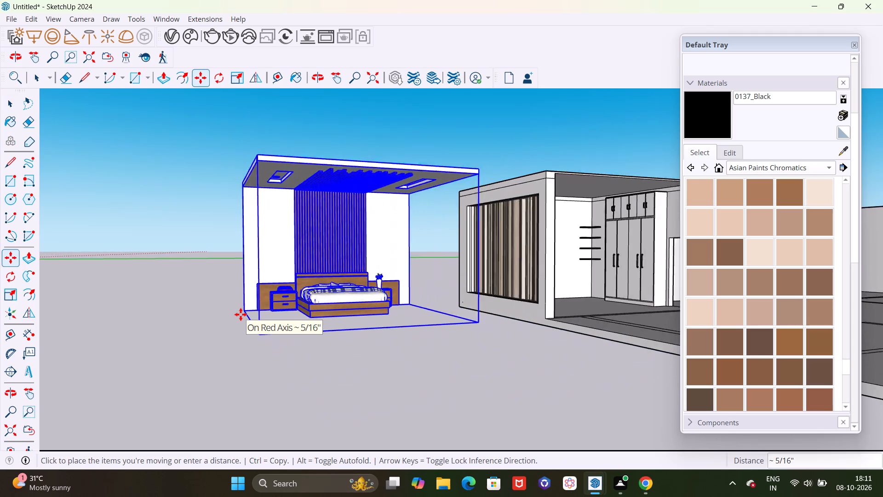
scroll(241, 314, down, 8)
middle_drag(425, 313, 291, 311)
scroll(374, 299, up, 5)
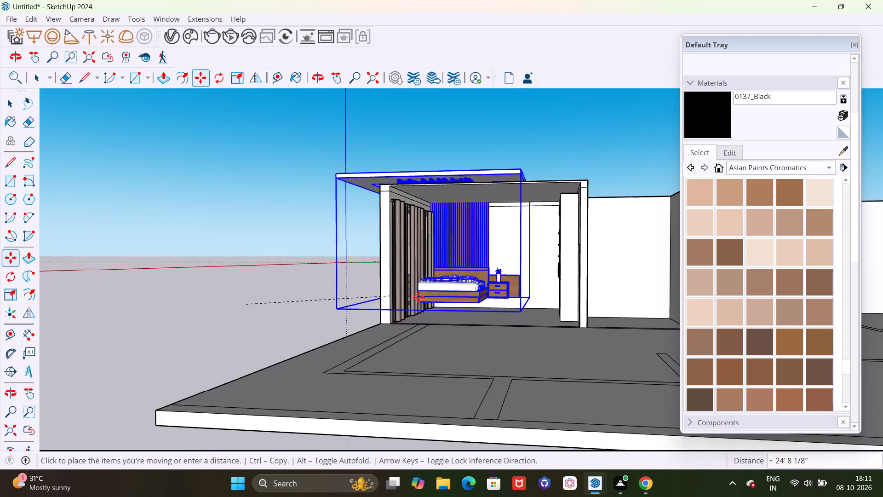
scroll(432, 297, up, 20)
scroll(432, 297, up, 1)
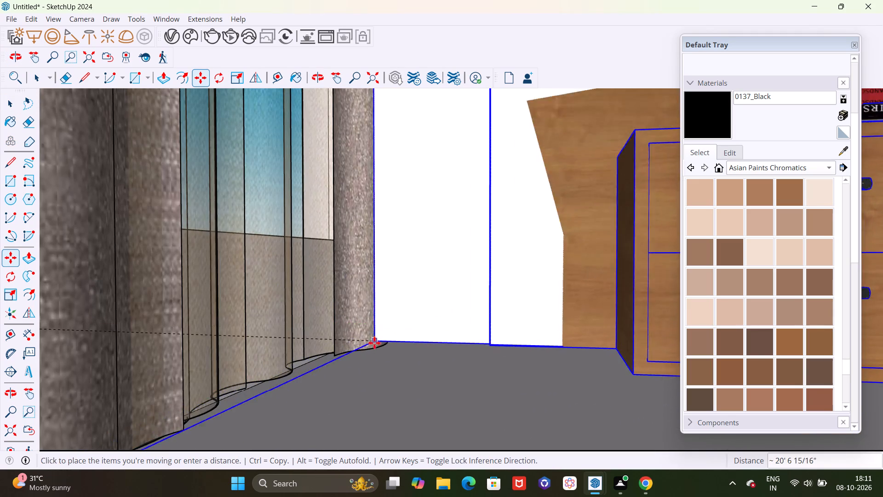
scroll(384, 360, down, 13)
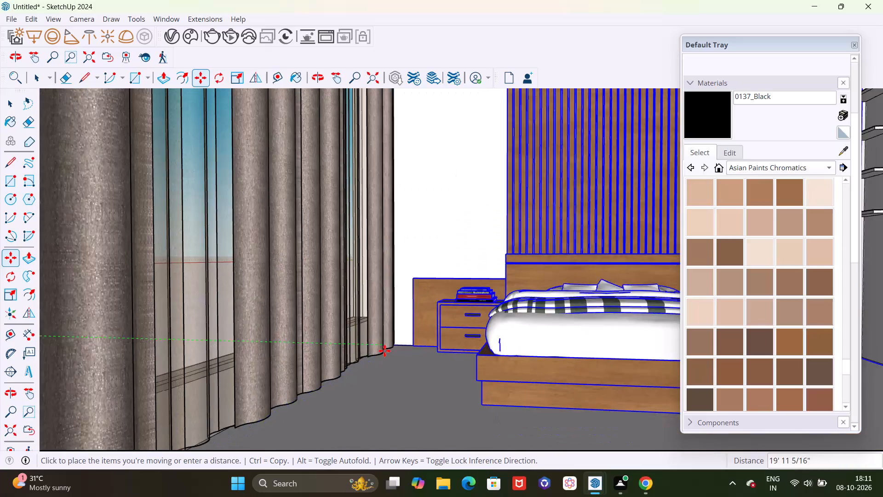
scroll(384, 351, down, 7)
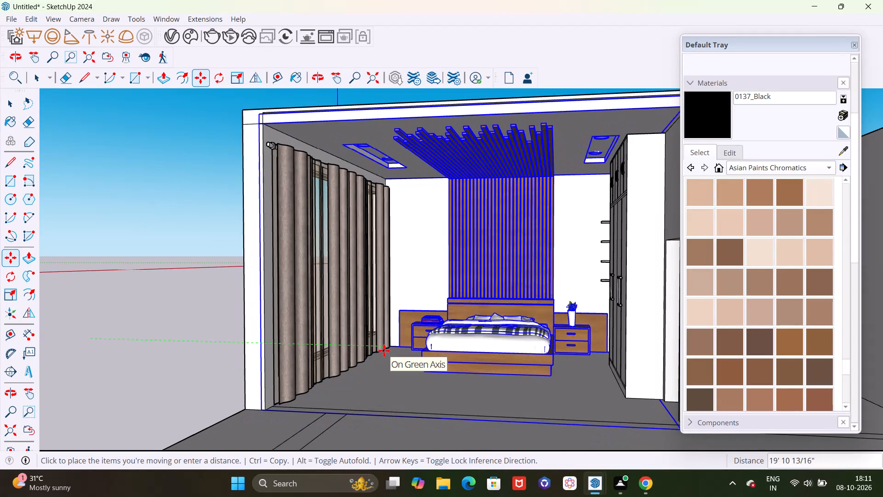
scroll(384, 351, up, 4)
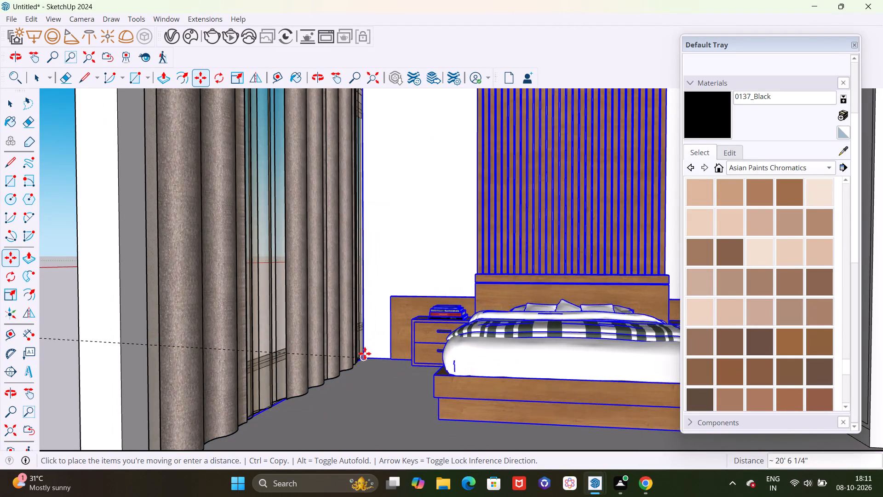
scroll(365, 353, down, 8)
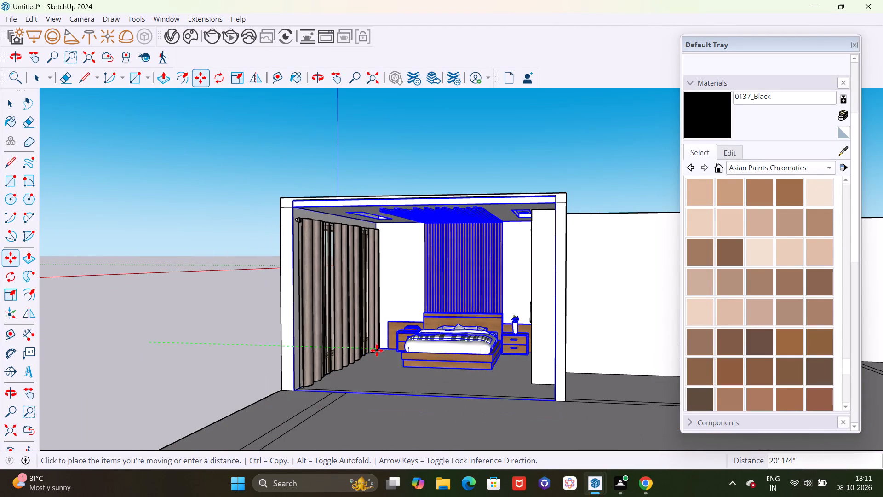
click(377, 350)
scroll(381, 354, down, 4)
middle_drag(406, 384, 526, 386)
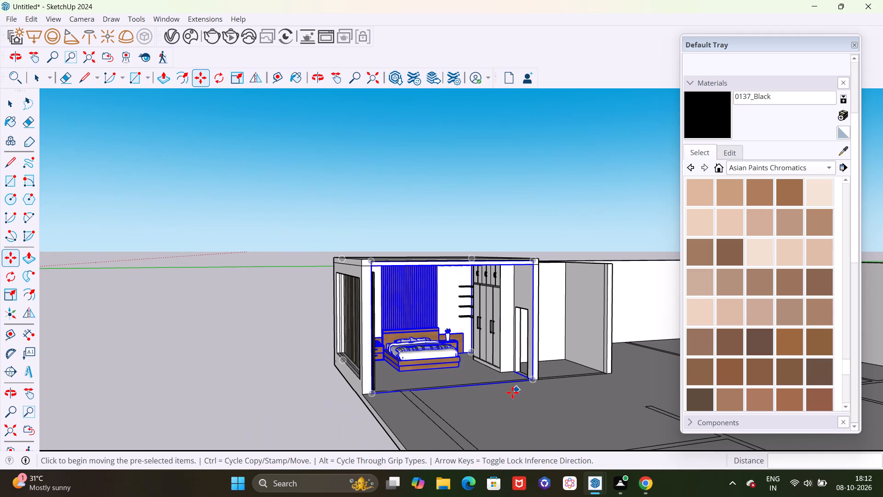
key(space)
click(229, 351)
Examine the reassembled bedroom, including the back wall beside the corner shelves, the wardrobe and the curtain side.
scroll(471, 358, up, 5)
scroll(441, 315, up, 4)
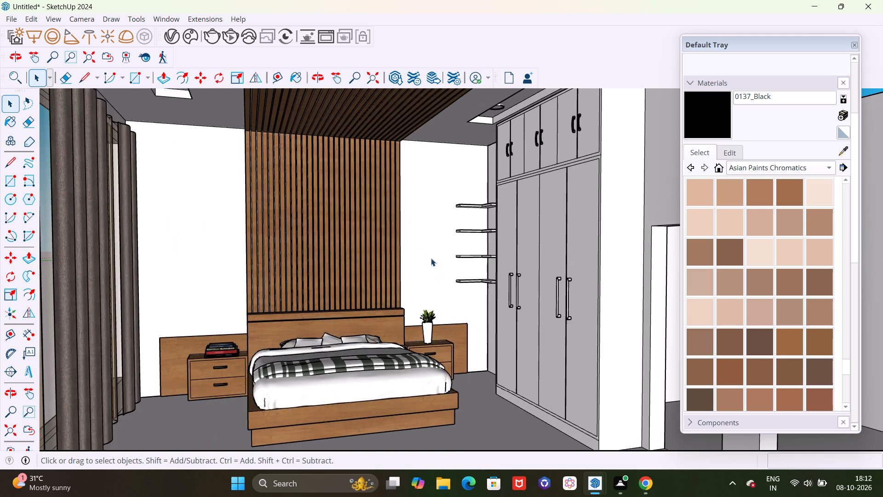
scroll(431, 252, up, 4)
middle_drag(432, 250, 449, 255)
scroll(465, 261, down, 11)
middle_drag(489, 322, 513, 313)
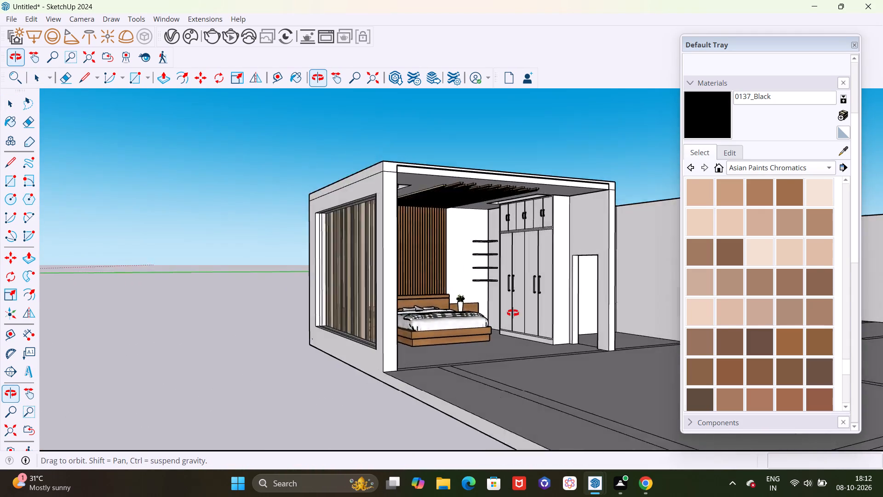
middle_drag(513, 313, 429, 323)
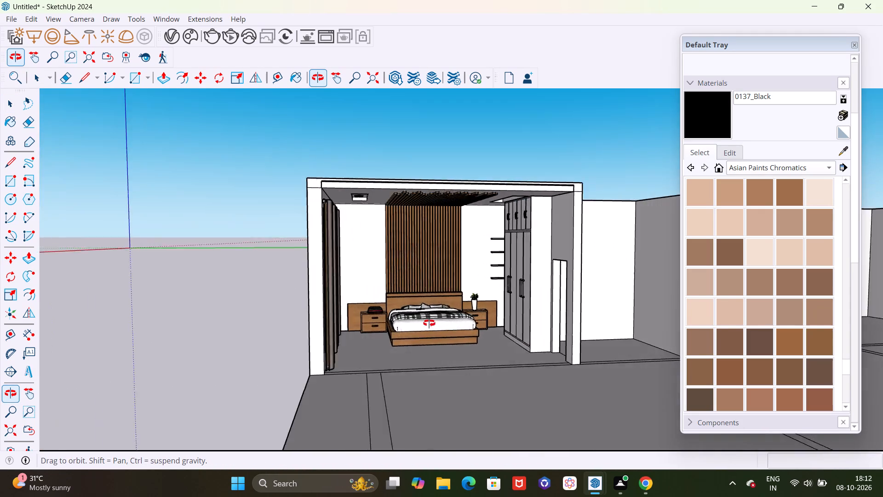
Browse the Asian Paints Chromatics collection for a light cream wall colour.
middle_drag(429, 323, 483, 319)
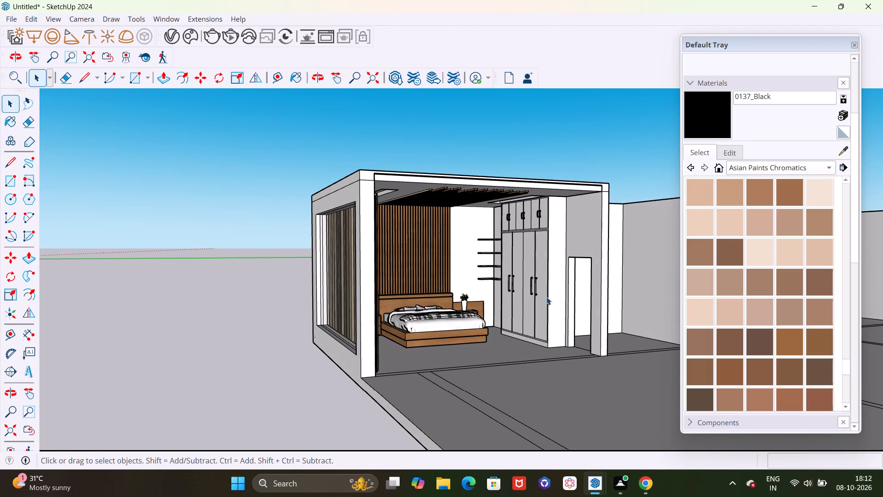
middle_drag(521, 300, 477, 301)
scroll(747, 308, down, 3)
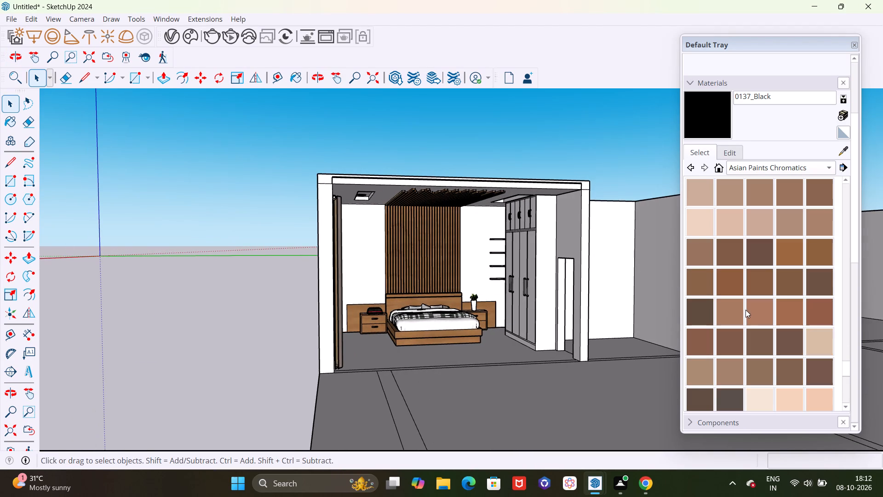
scroll(748, 310, up, 20)
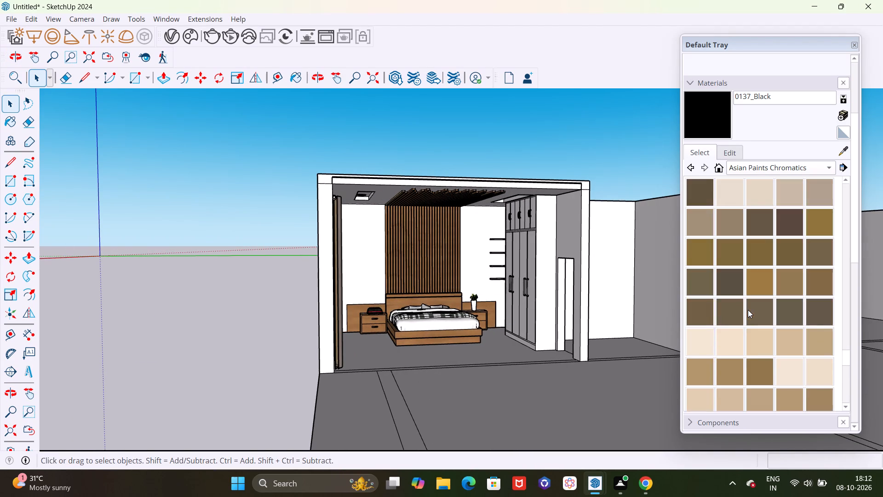
scroll(748, 310, up, 4)
scroll(748, 310, down, 15)
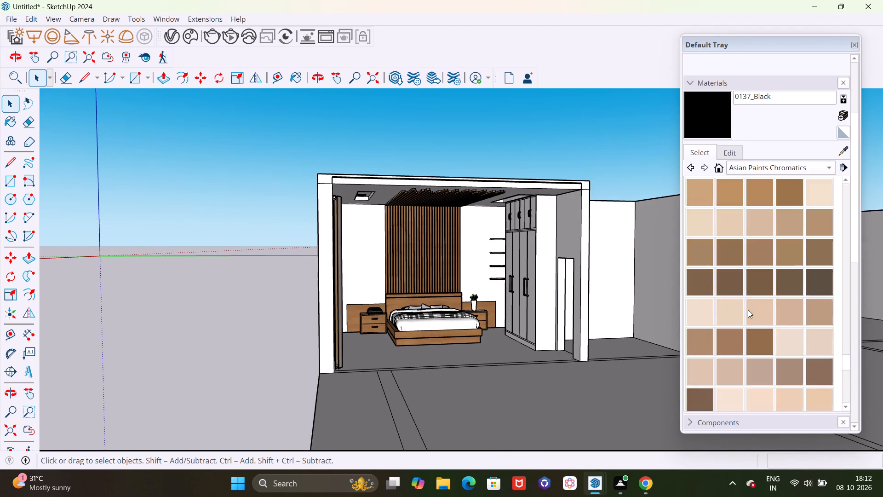
scroll(748, 310, down, 18)
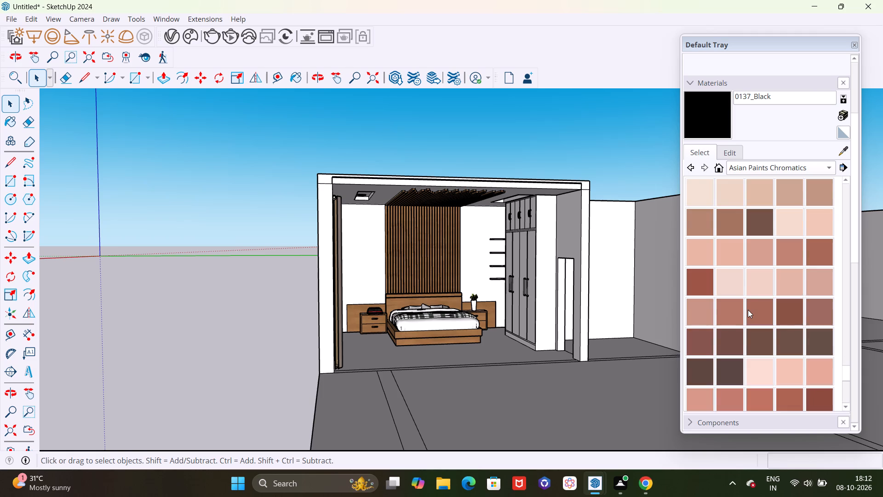
scroll(748, 310, down, 14)
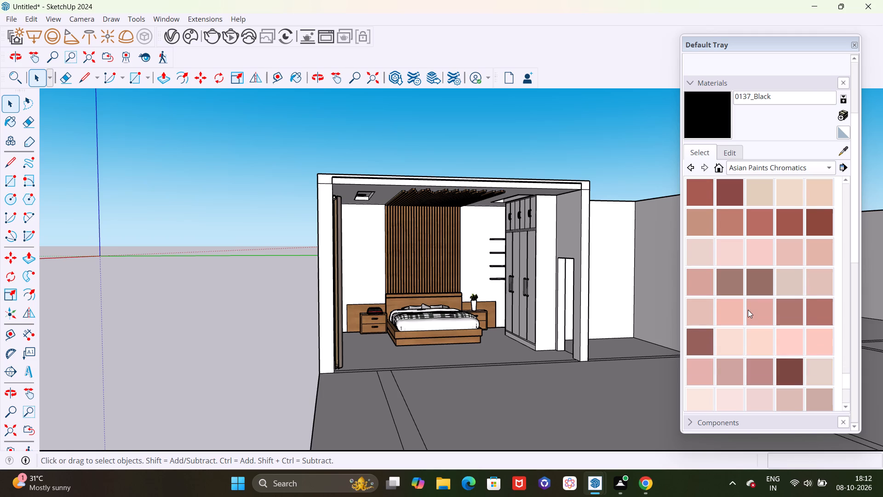
scroll(748, 310, down, 2)
scroll(748, 310, up, 7)
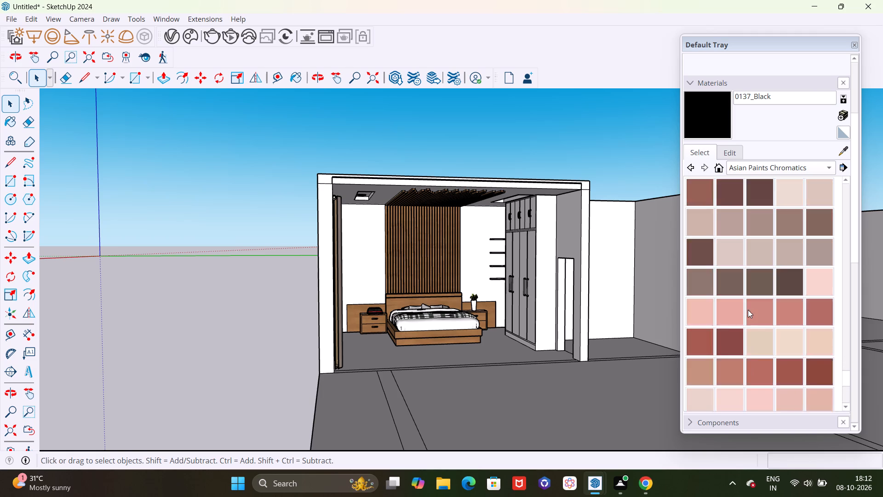
scroll(748, 310, up, 14)
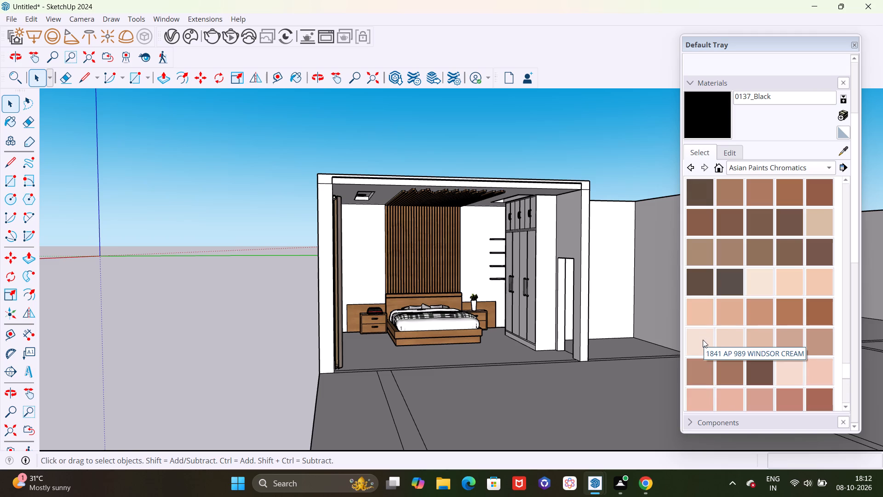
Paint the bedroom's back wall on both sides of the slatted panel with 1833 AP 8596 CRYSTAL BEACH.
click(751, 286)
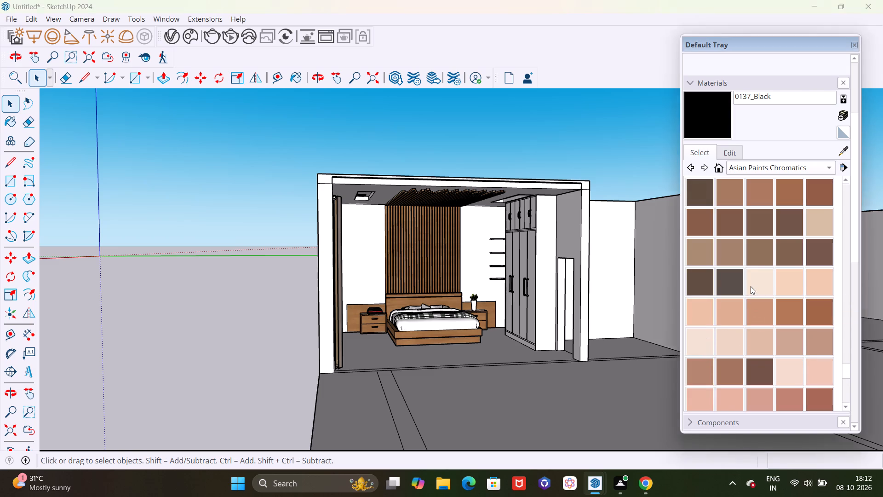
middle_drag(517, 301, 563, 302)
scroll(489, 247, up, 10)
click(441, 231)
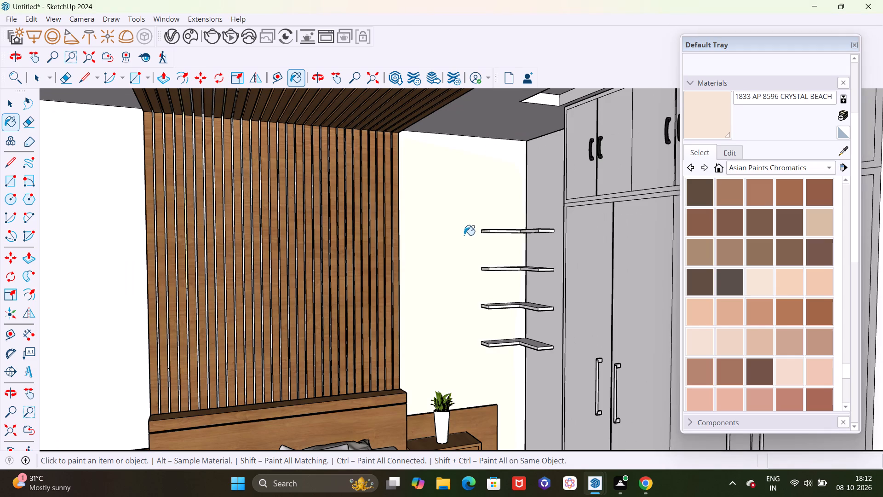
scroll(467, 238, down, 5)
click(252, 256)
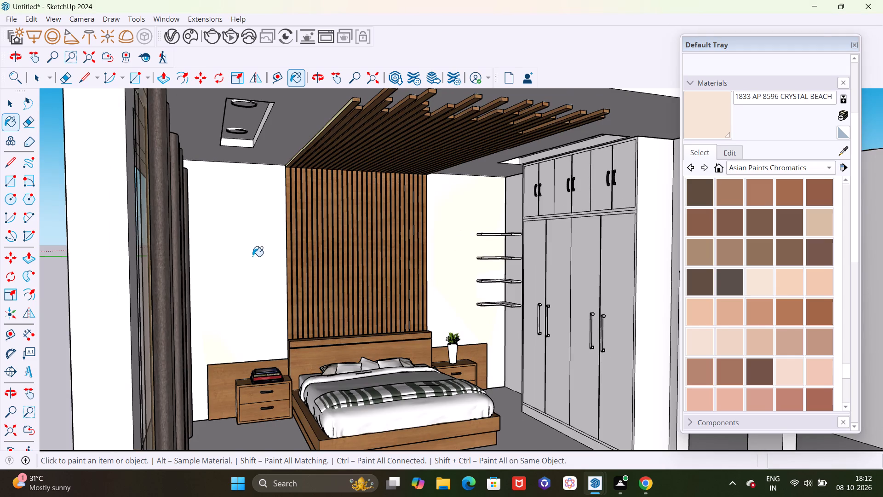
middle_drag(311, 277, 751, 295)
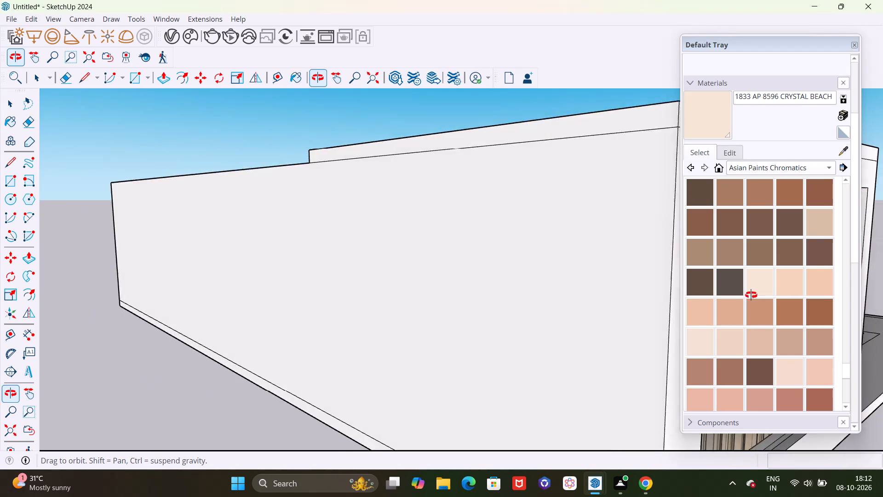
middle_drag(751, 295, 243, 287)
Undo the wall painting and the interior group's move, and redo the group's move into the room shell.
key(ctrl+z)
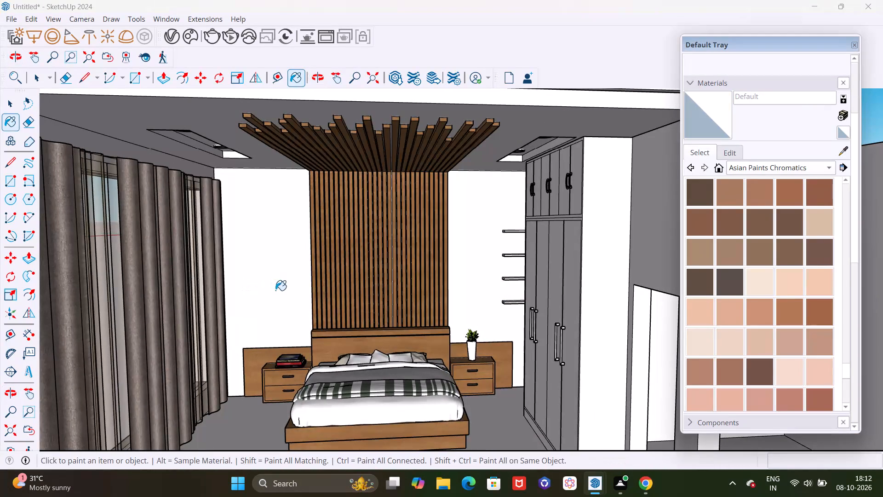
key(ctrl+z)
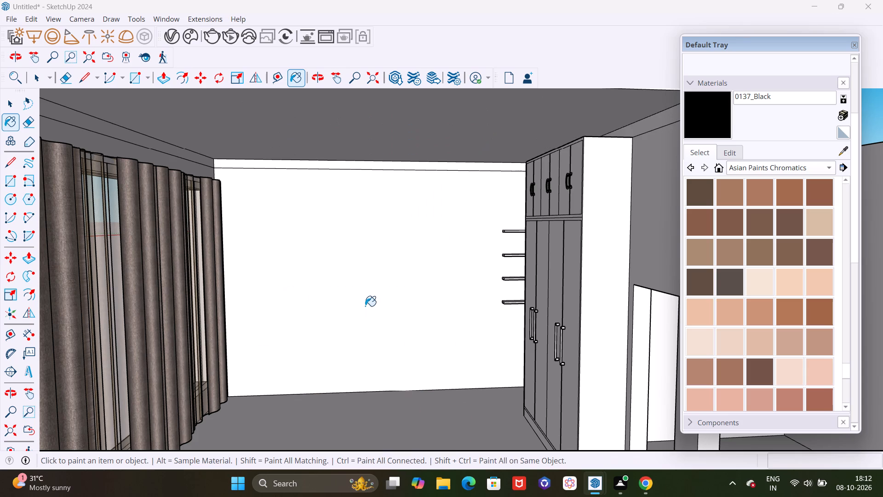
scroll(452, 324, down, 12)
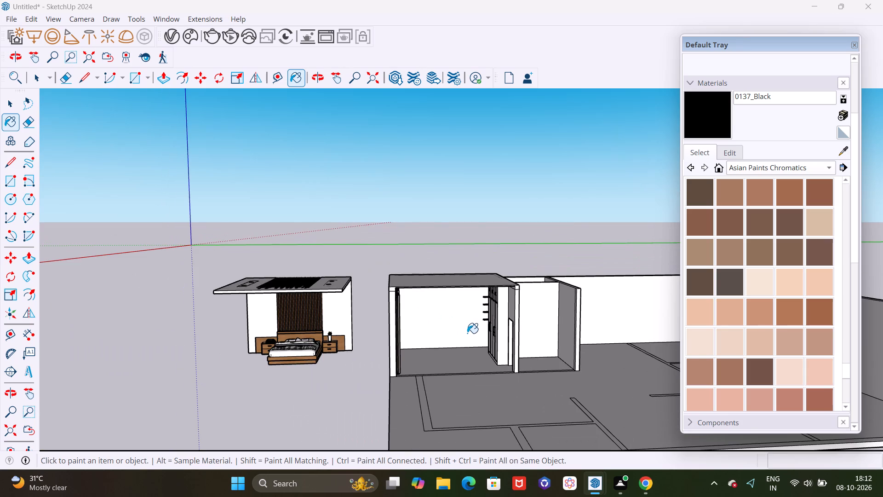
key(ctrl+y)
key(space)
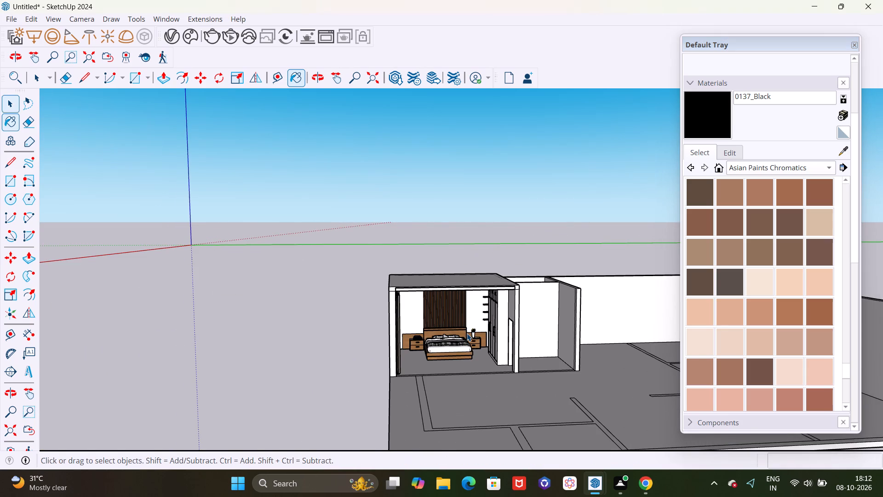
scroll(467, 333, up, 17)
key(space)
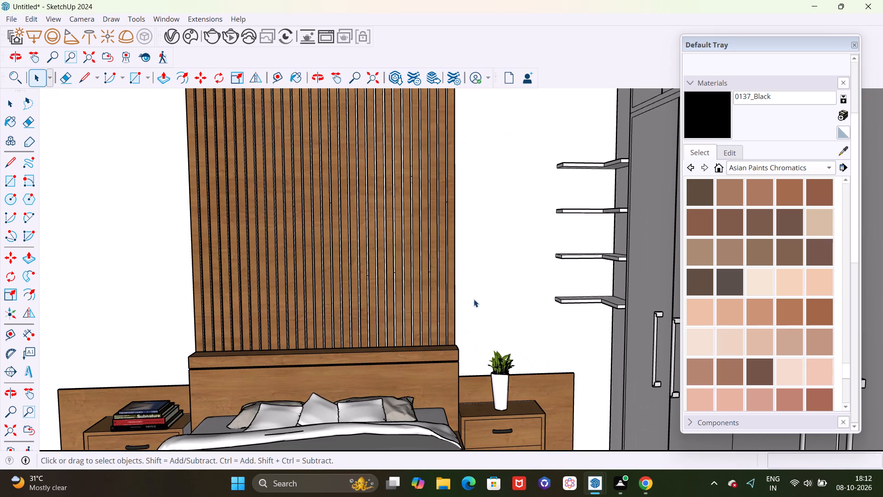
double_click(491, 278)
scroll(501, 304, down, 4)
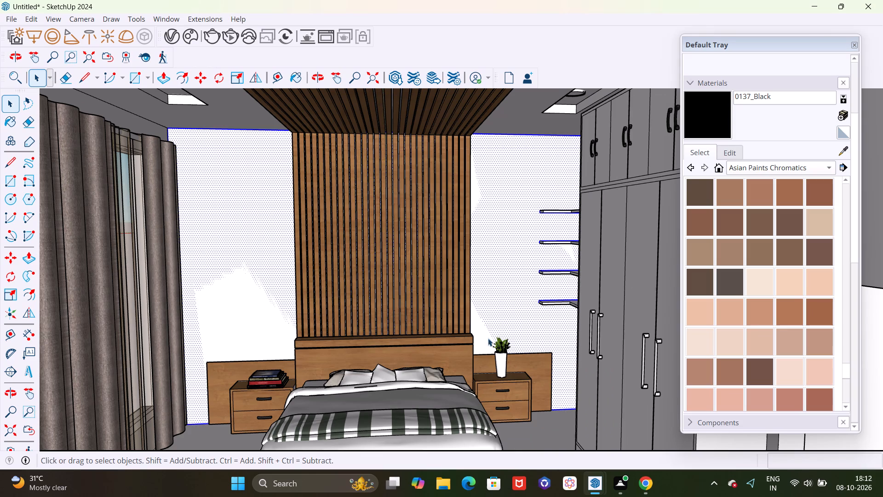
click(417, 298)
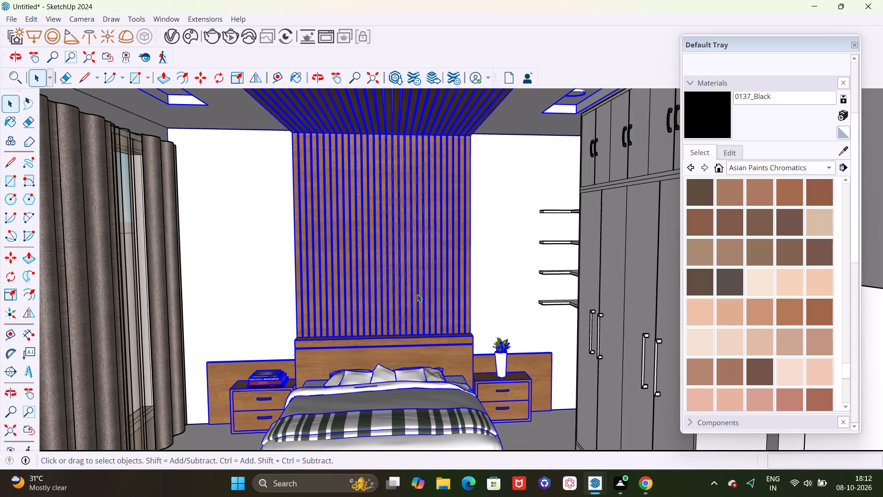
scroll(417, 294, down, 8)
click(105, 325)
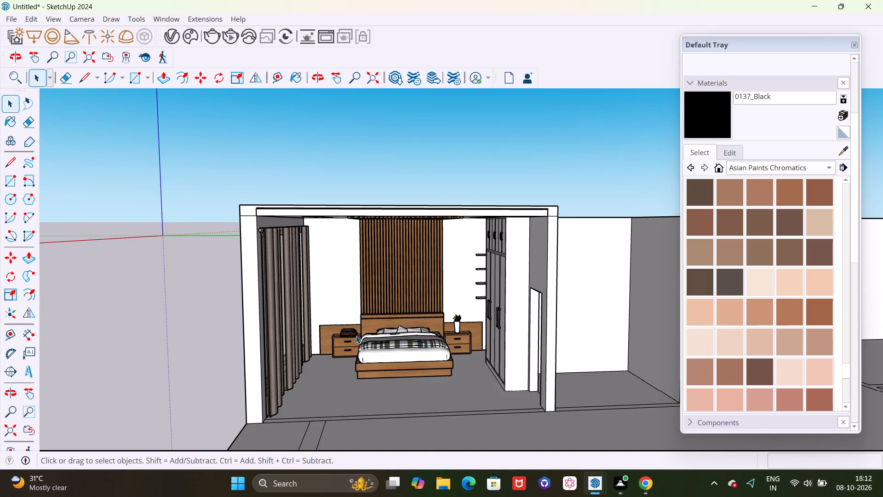
Inside the furnished interior group, paint the back wall beside both sides of the slatted panel with 1833 AP 8596 CRYSTAL BEACH, and leave the group.
scroll(365, 335, up, 4)
click(388, 353)
scroll(412, 266, up, 3)
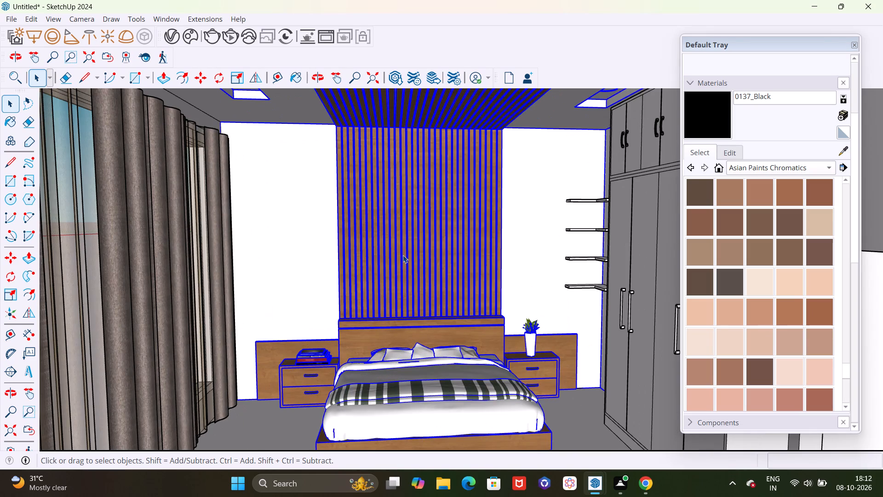
double_click(443, 369)
scroll(549, 267, up, 8)
scroll(431, 333, down, 5)
middle_drag(430, 344, 490, 360)
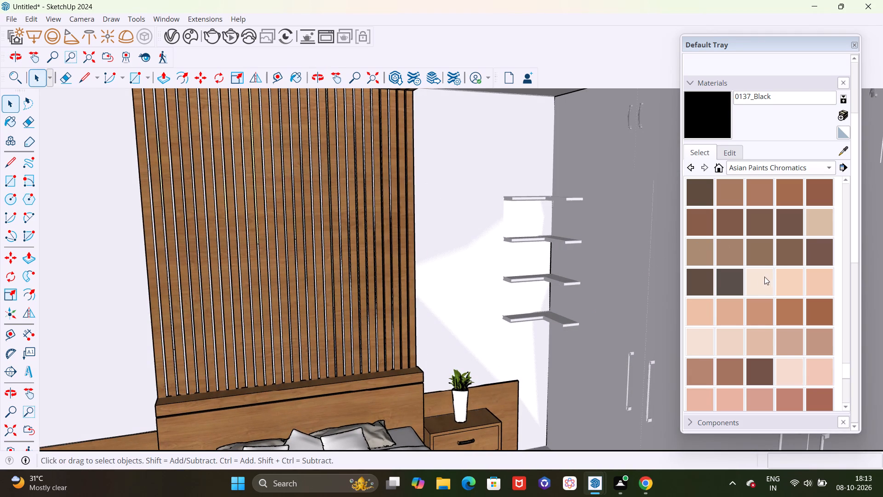
click(757, 284)
click(469, 186)
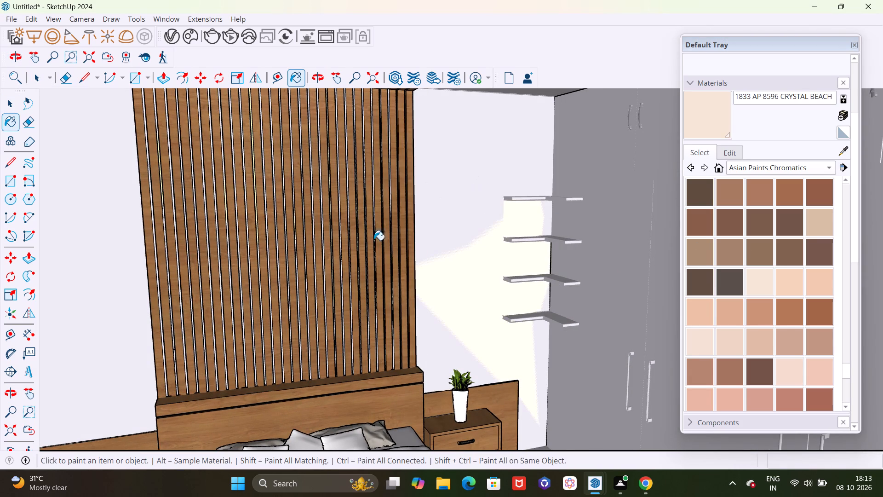
click(87, 245)
scroll(414, 322, down, 5)
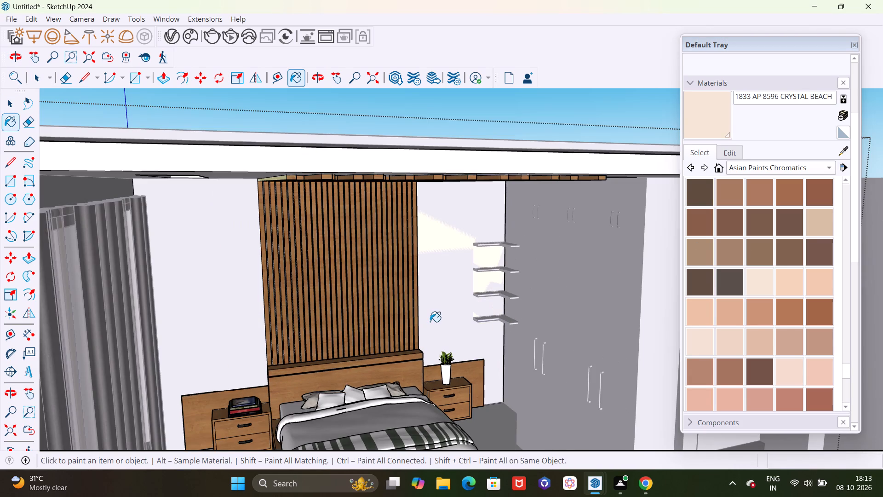
click(200, 284)
scroll(246, 361, up, 3)
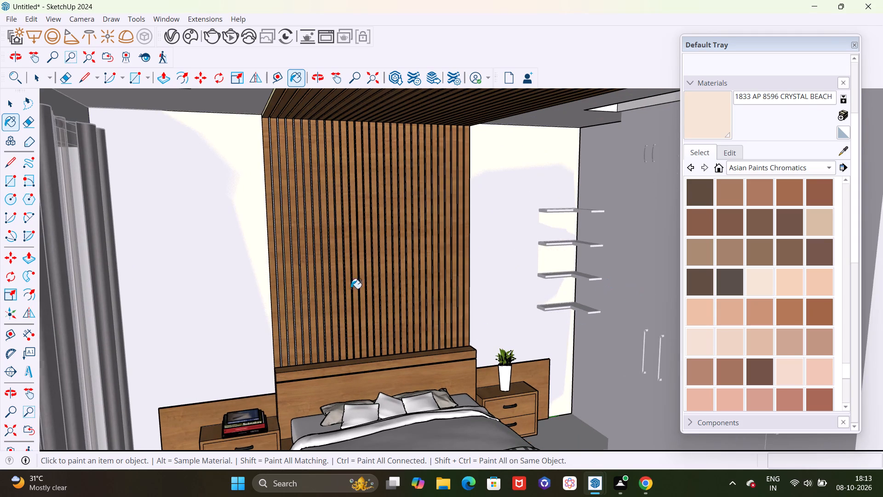
scroll(325, 289, down, 13)
middle_drag(345, 349, 464, 304)
scroll(424, 296, up, 3)
scroll(369, 289, up, 4)
key(space)
scroll(334, 312, down, 2)
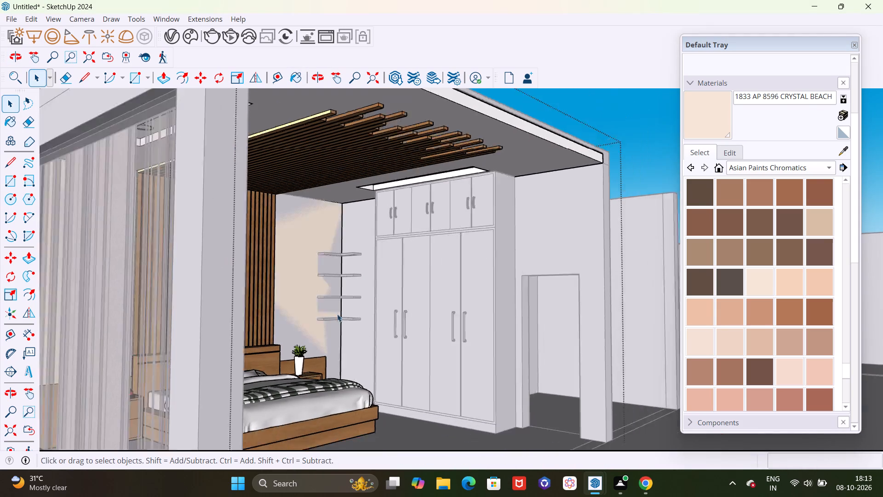
scroll(337, 314, down, 8)
click(96, 329)
Examine the painted back wall on both sides of the slatted panel and around the corner shelves from several angles.
scroll(105, 340, down, 5)
middle_drag(229, 404, 112, 419)
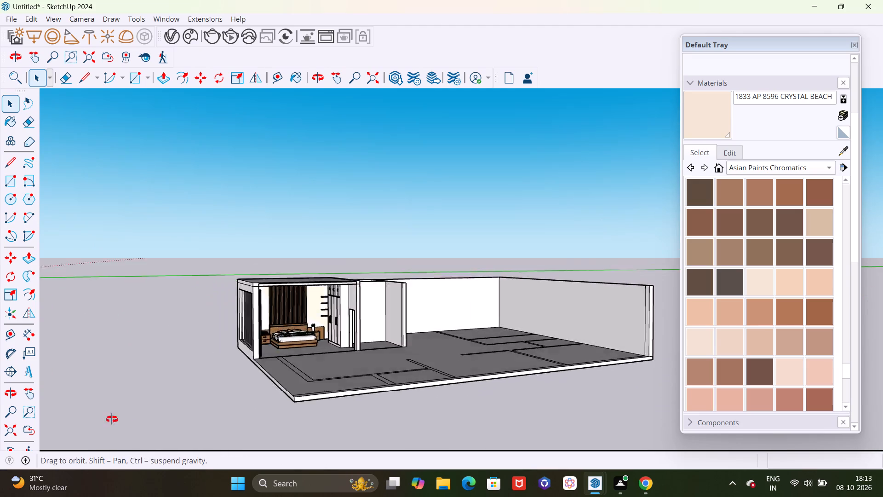
middle_drag(112, 419, 57, 419)
scroll(365, 318, up, 5)
scroll(326, 270, up, 12)
scroll(449, 297, down, 6)
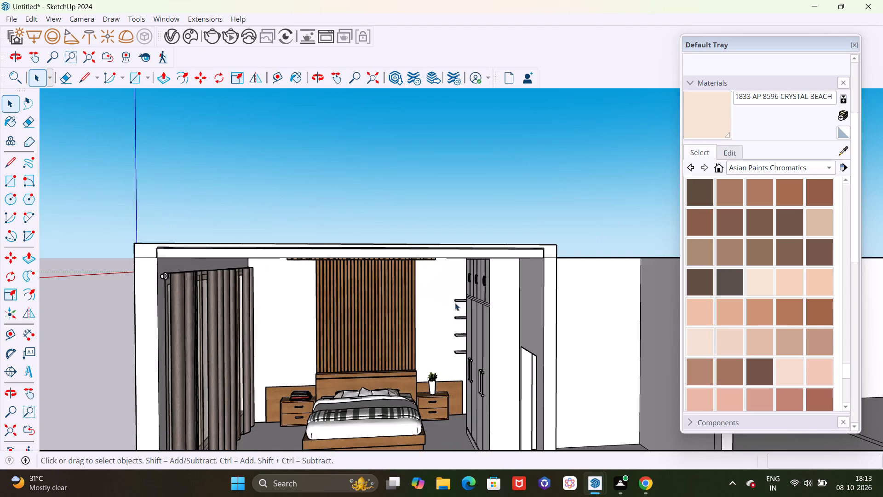
scroll(422, 319, up, 11)
scroll(468, 304, down, 9)
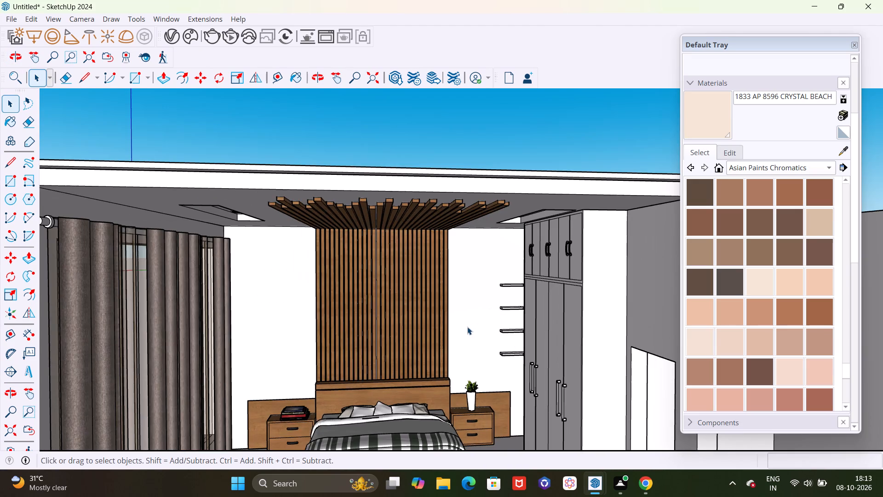
middle_drag(469, 327, 561, 316)
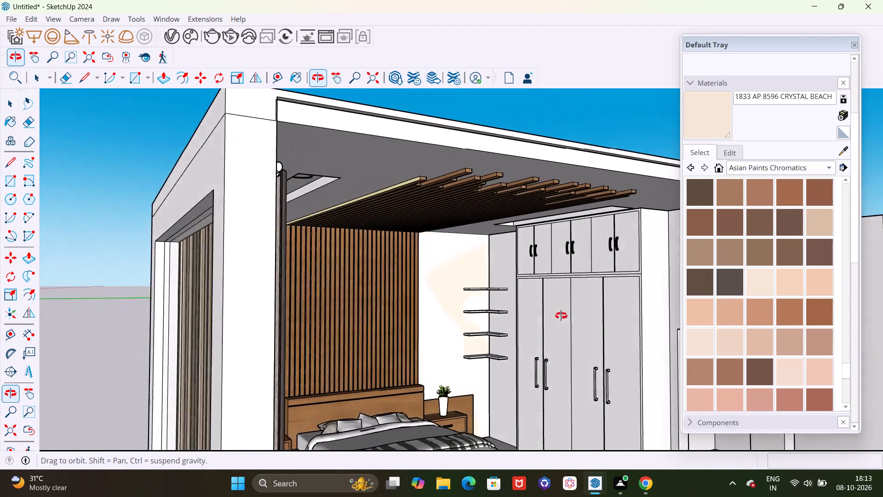
middle_drag(561, 316, 498, 320)
scroll(474, 348, up, 5)
middle_drag(412, 379, 531, 380)
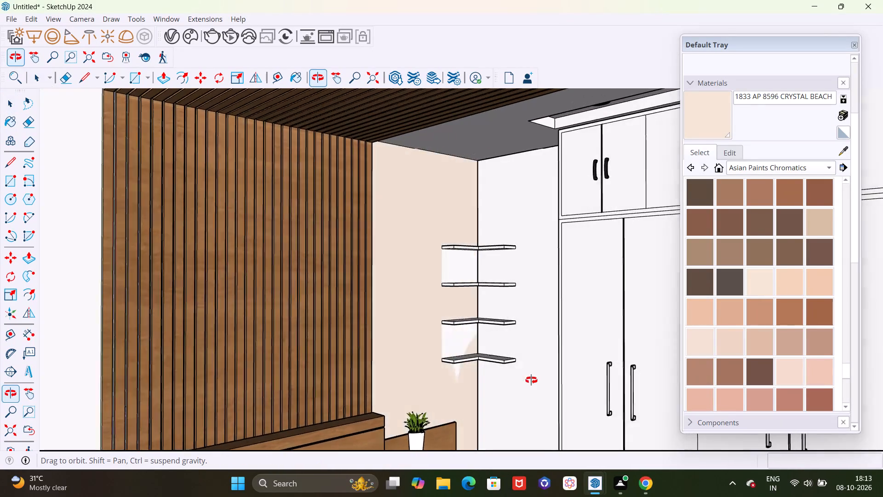
middle_drag(531, 380, 516, 390)
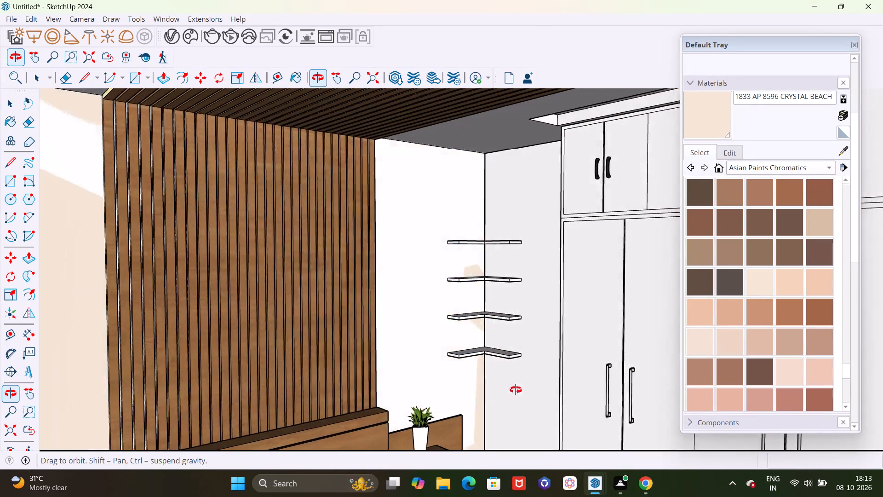
middle_drag(516, 390, 347, 406)
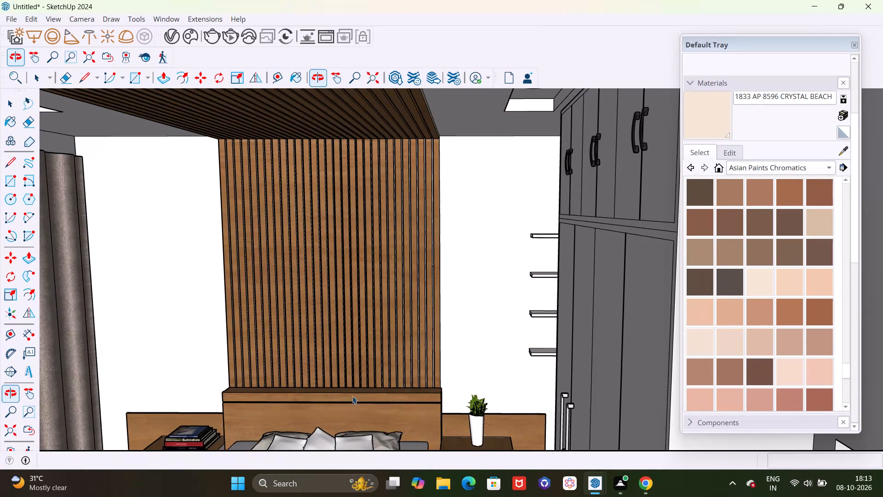
Frame the slatted wall, corner shelves and wardrobe, run a V-Ray test render of this view, and close the frame buffer.
scroll(413, 345, down, 3)
middle_drag(430, 364, 497, 330)
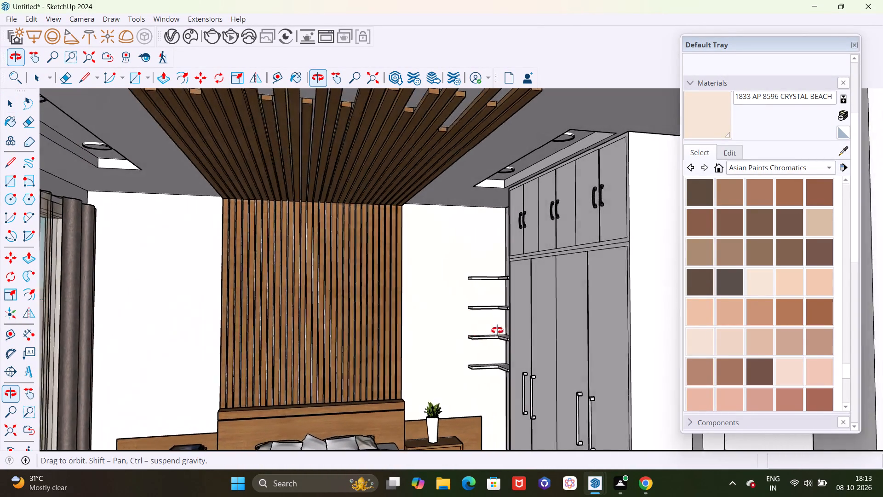
middle_drag(497, 330, 510, 330)
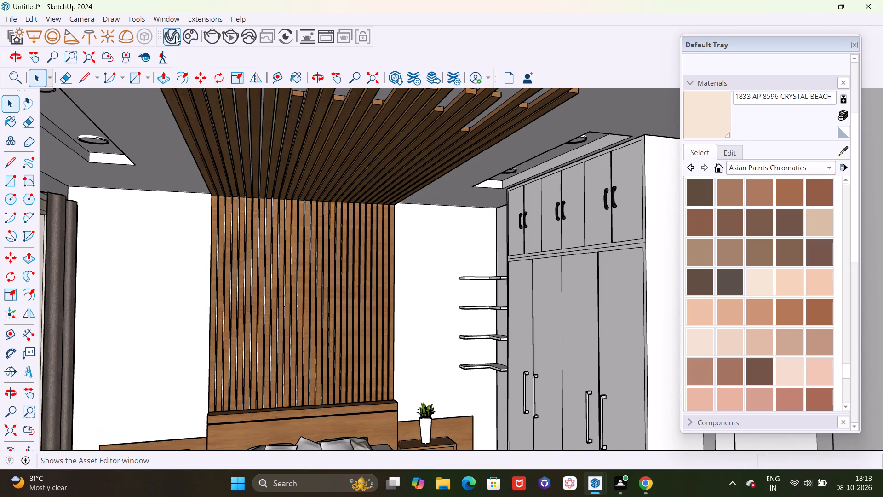
click(207, 42)
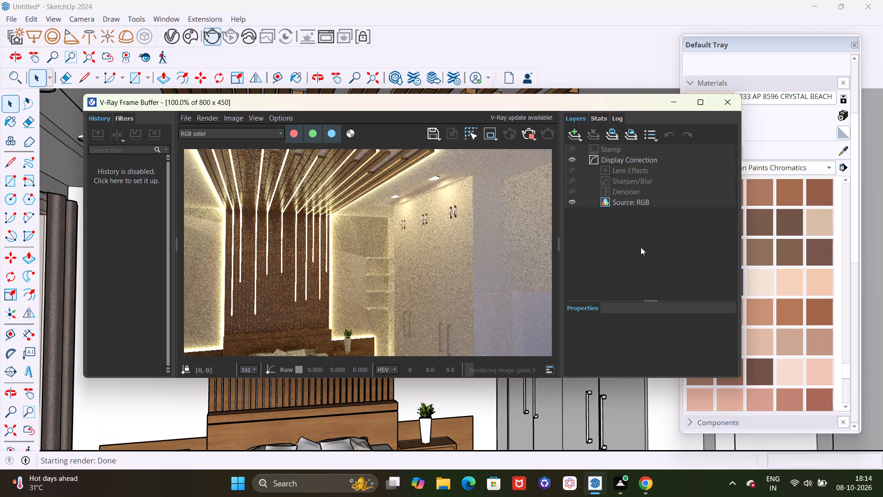
click(734, 104)
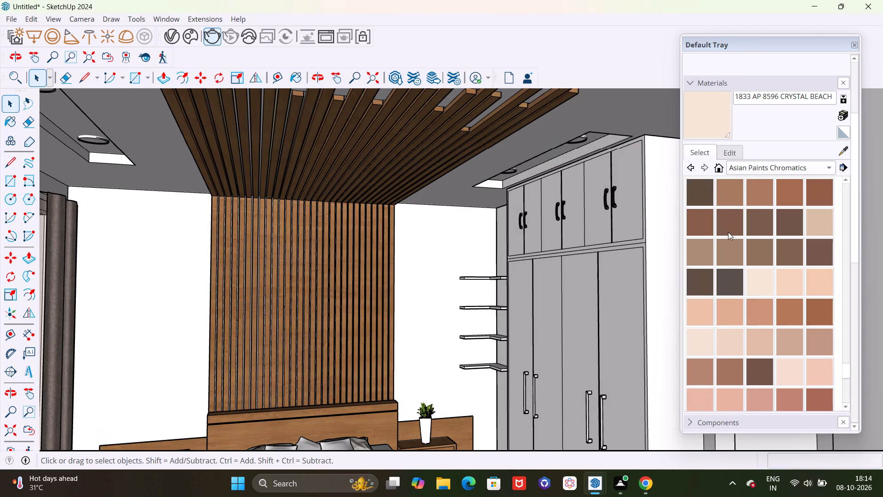
Paint the wall beside the corner shelves, the doorway wall and the curtained window wall with 1833 AP 8596 CRYSTAL BEACH.
middle_drag(420, 273, 473, 285)
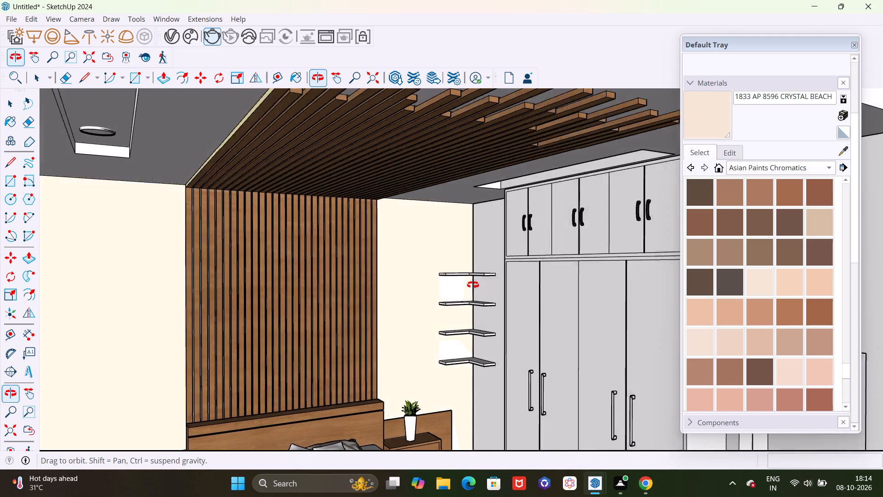
middle_drag(473, 285, 501, 289)
click(700, 121)
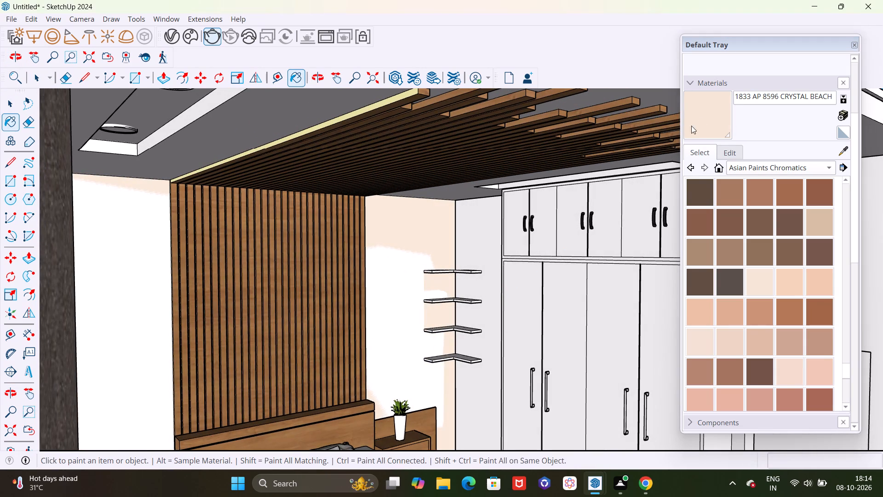
click(485, 241)
scroll(485, 241, down, 5)
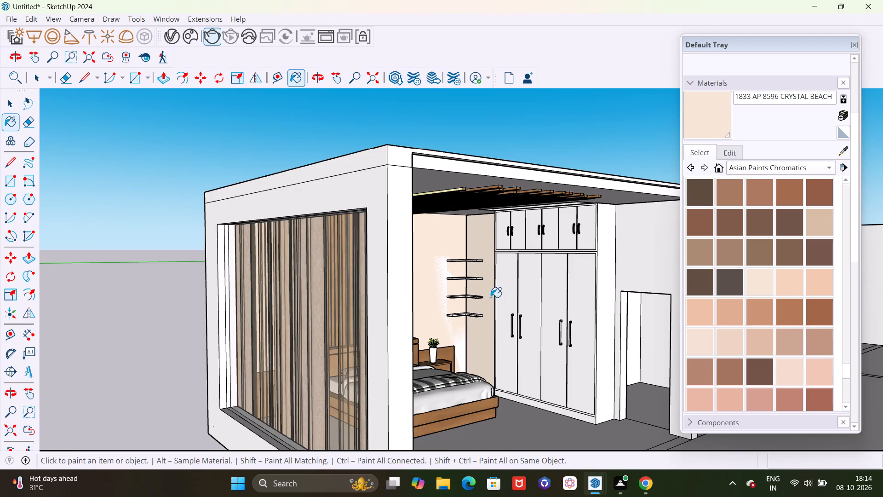
click(638, 262)
scroll(631, 258, down, 4)
middle_drag(622, 274, 401, 274)
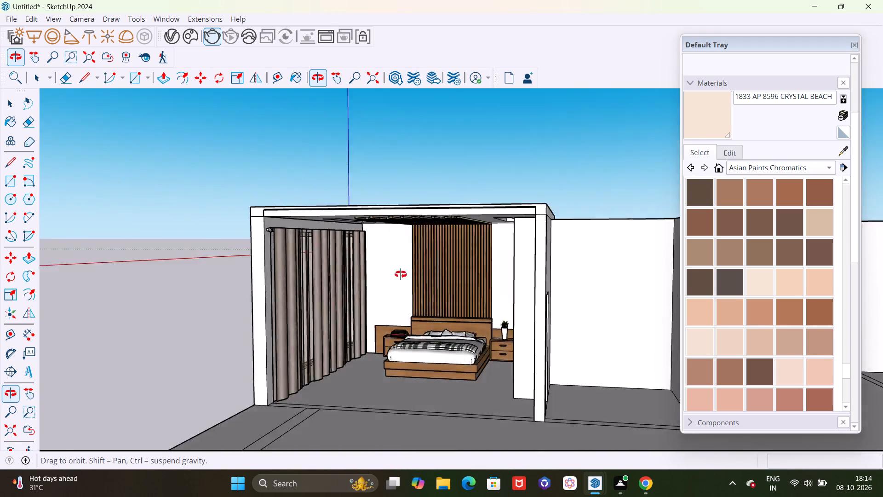
middle_drag(401, 274, 281, 259)
scroll(238, 256, up, 5)
click(239, 253)
scroll(315, 272, down, 3)
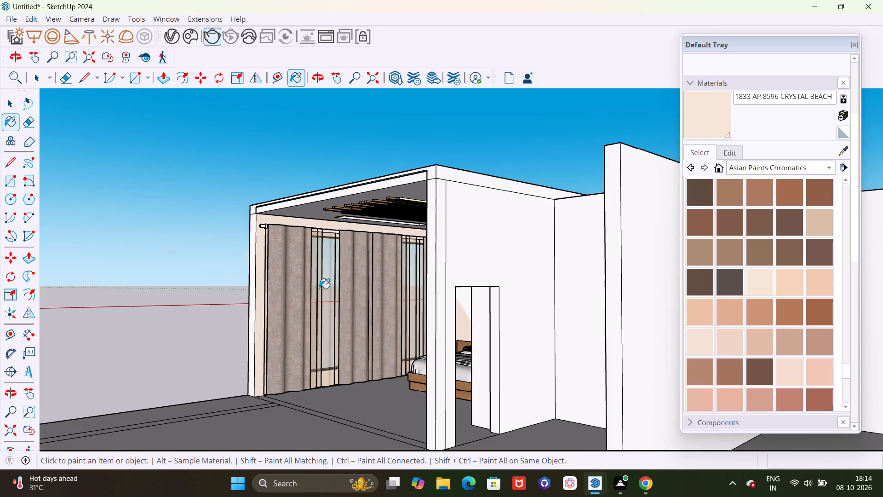
Edit the 1833 AP 8596 CRYSTAL BEACH material's HLS colour, setting its saturation to 26.
middle_drag(332, 286, 452, 239)
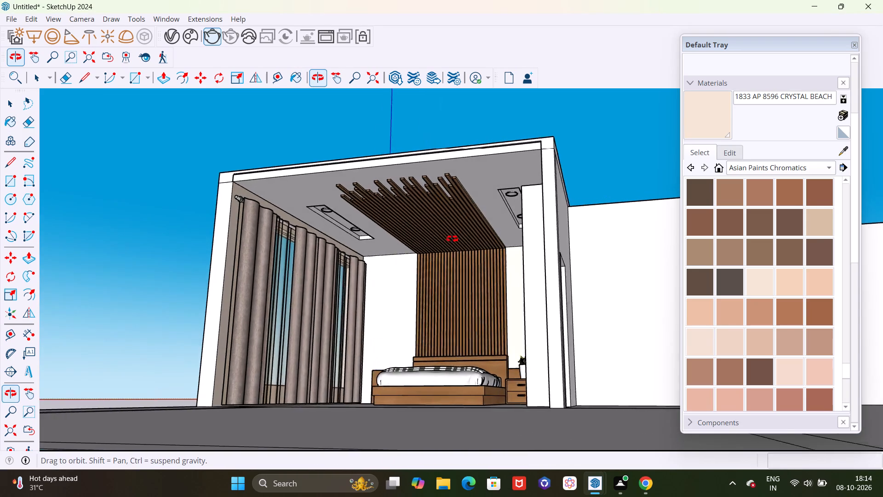
middle_drag(452, 239, 536, 266)
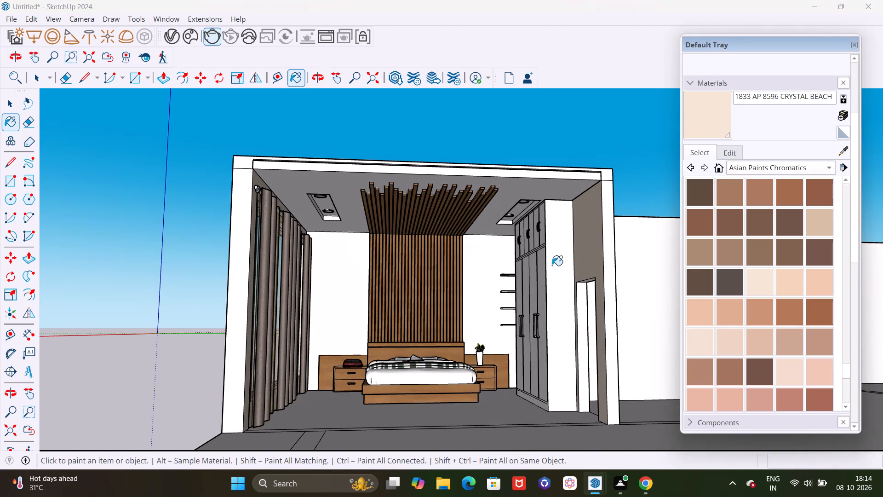
middle_drag(502, 273, 597, 307)
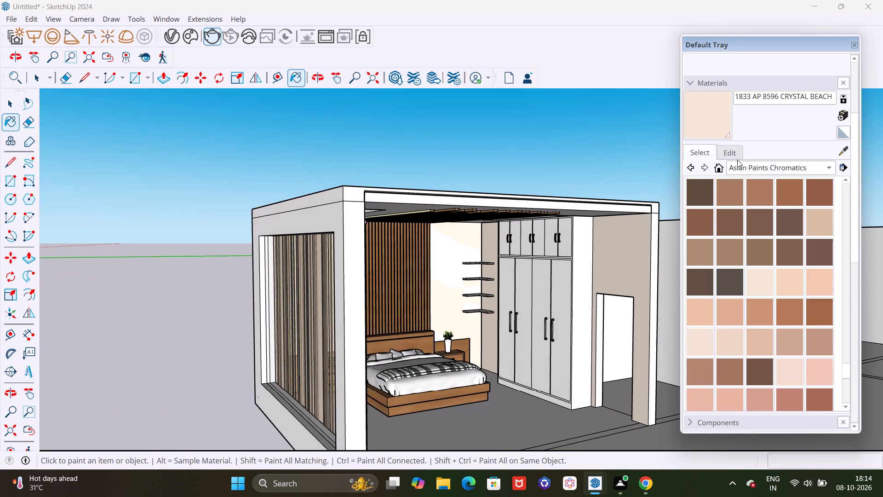
click(734, 154)
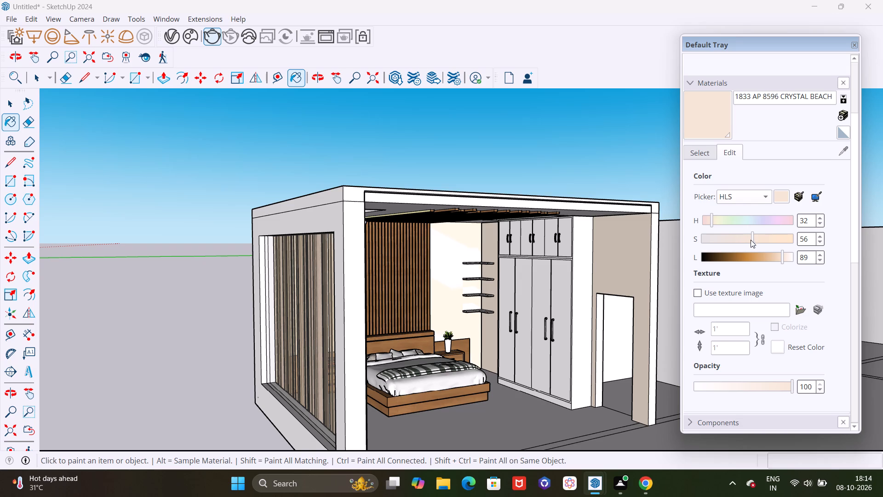
drag(752, 241, 730, 247)
drag(730, 247, 717, 250)
drag(717, 250, 719, 251)
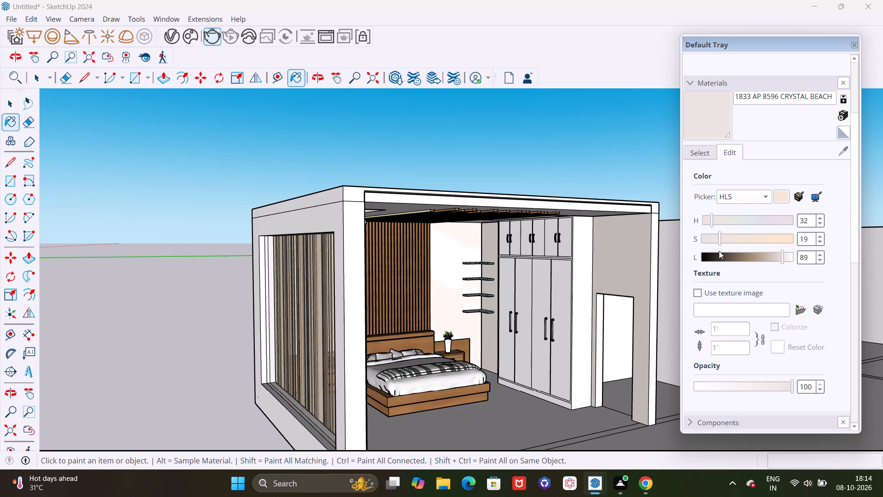
drag(719, 251, 725, 250)
Examine the adjusted wall colour around the bed, wardrobe and doorway from several angles.
scroll(581, 281, up, 2)
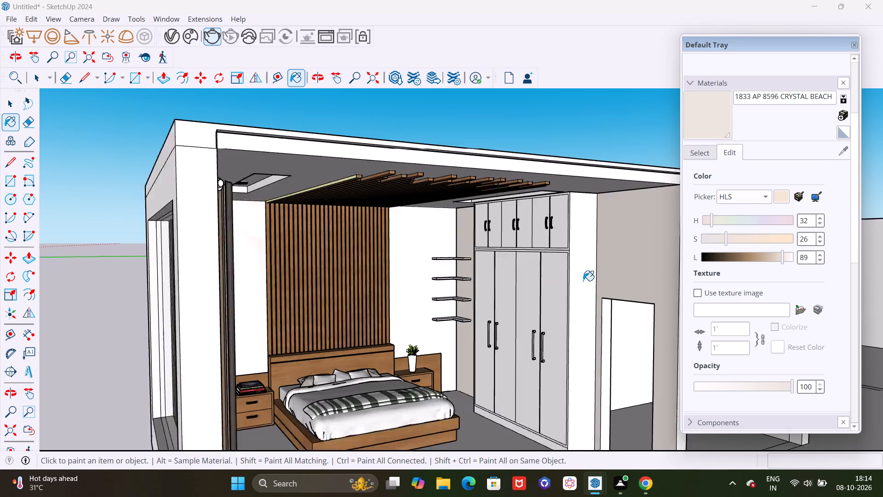
scroll(583, 281, up, 3)
scroll(566, 259, down, 3)
middle_drag(545, 311, 484, 263)
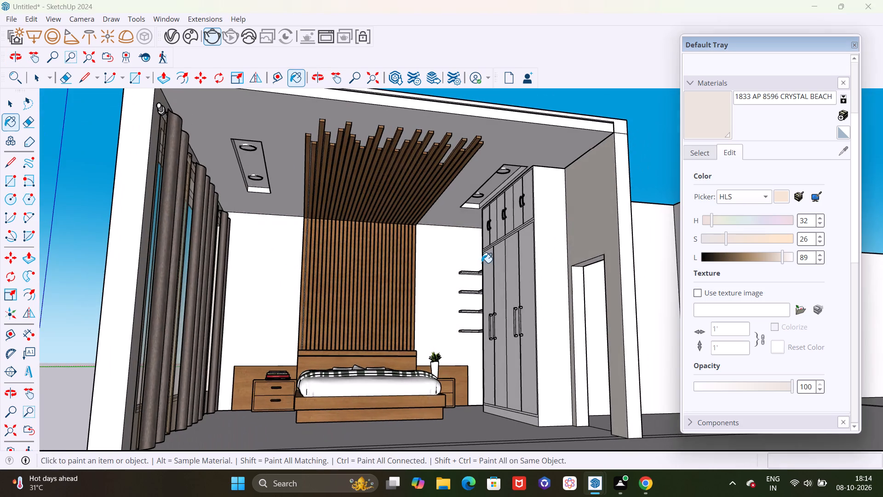
key(space)
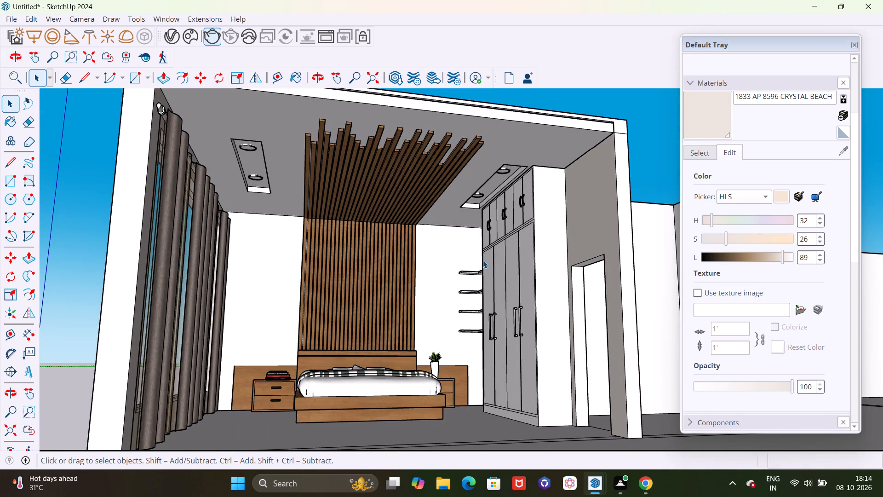
scroll(520, 250, down, 2)
middle_drag(536, 237, 564, 281)
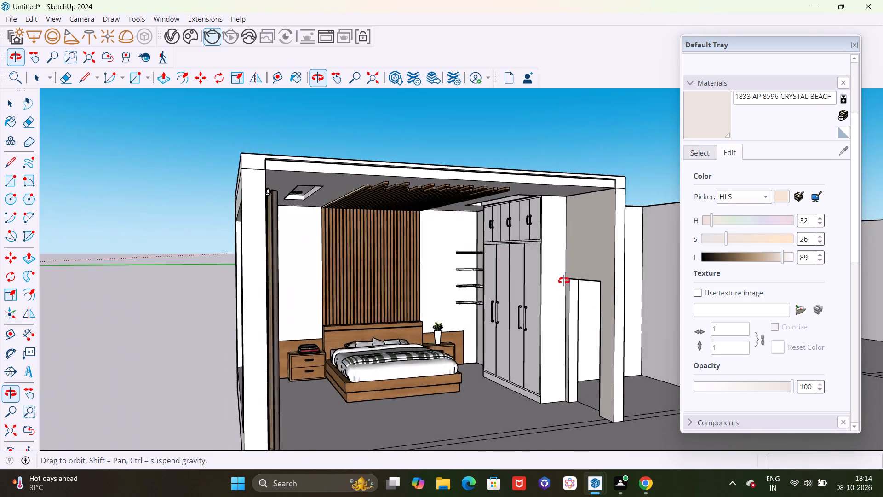
middle_drag(564, 281, 582, 287)
scroll(550, 284, up, 4)
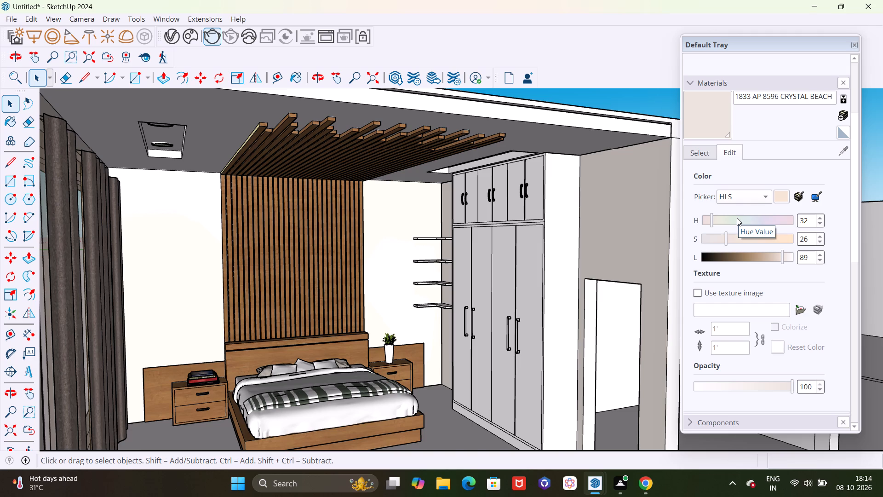
Paint the wardrobe's exposed side panel and its four tall doors with 1836 AP 5219 POETRY from Asian Paints Chromatics.
click(702, 152)
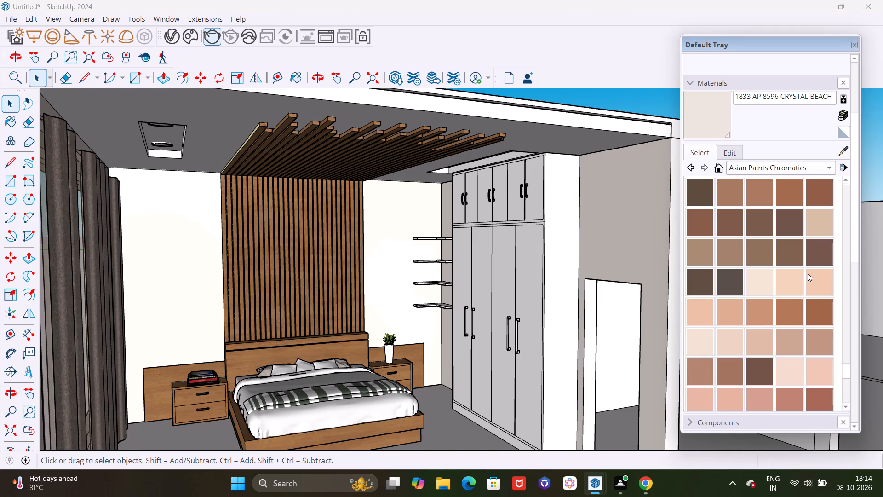
click(697, 310)
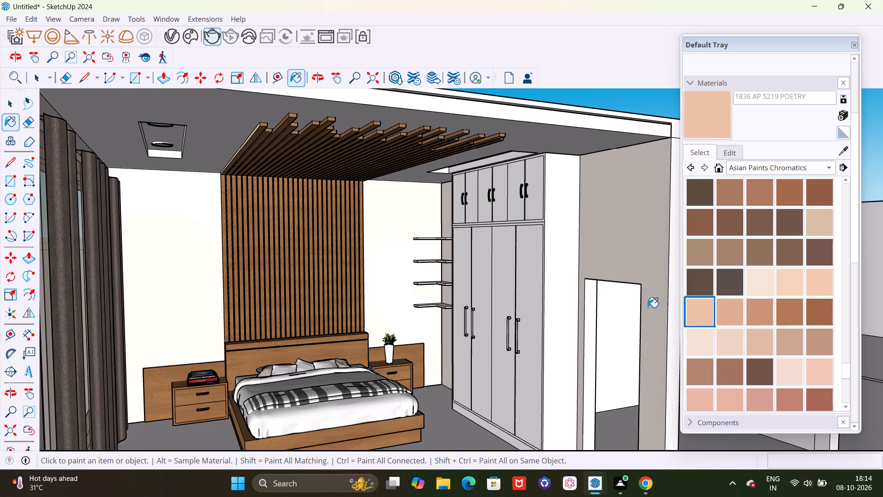
scroll(568, 290, up, 4)
click(566, 275)
scroll(568, 273, down, 4)
middle_drag(560, 279, 575, 279)
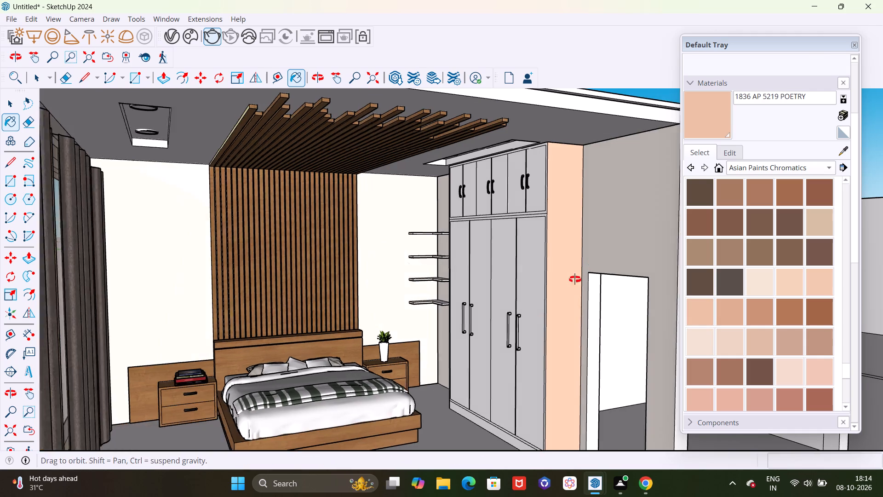
middle_drag(575, 279, 584, 279)
click(541, 278)
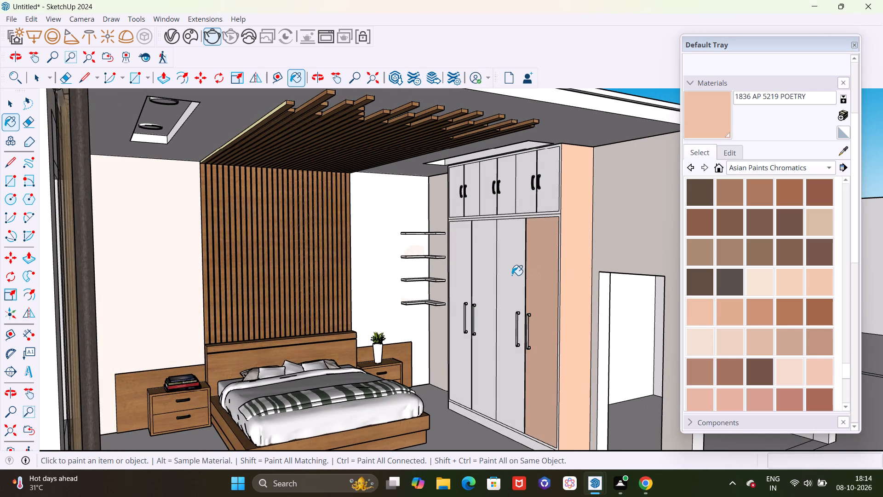
click(512, 275)
click(486, 272)
click(455, 265)
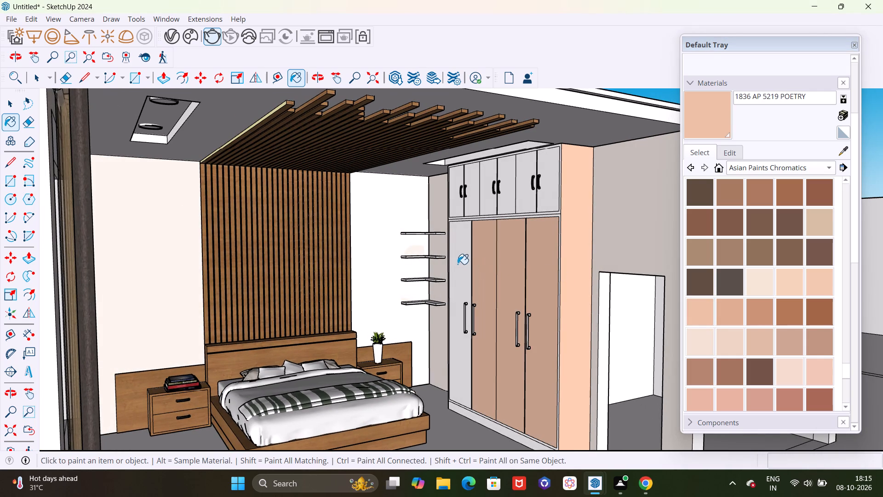
Paint the wardrobe's six upper loft doors with 1836 AP 5219 POETRY.
click(549, 203)
click(527, 202)
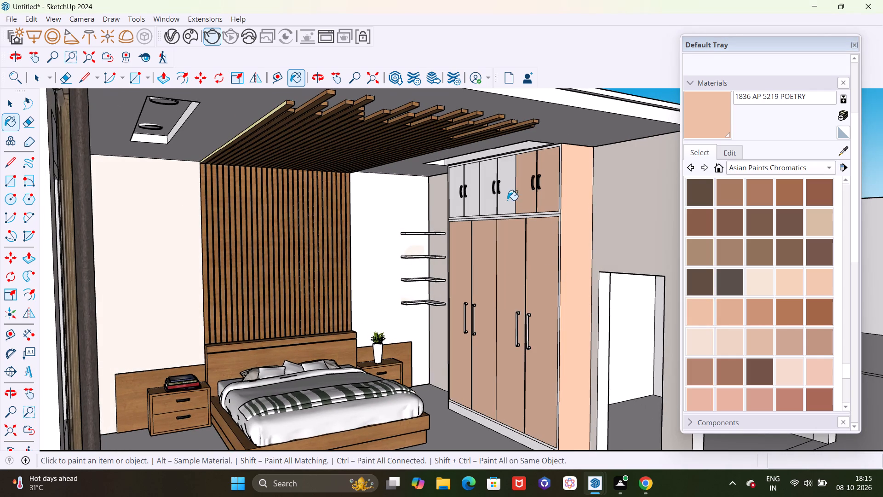
click(507, 200)
click(485, 204)
click(476, 205)
click(458, 207)
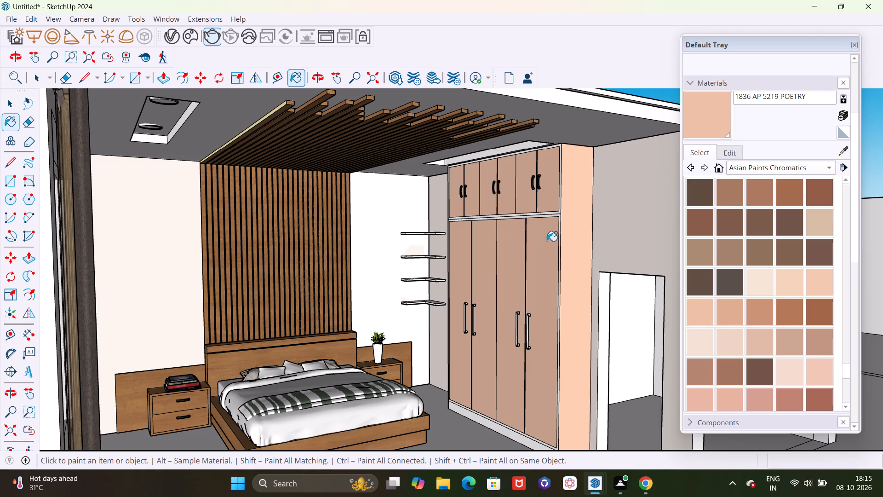
Examine the painted wardrobe, the corner shelves and the surrounding walls from close up and from farther away.
middle_drag(516, 272, 539, 280)
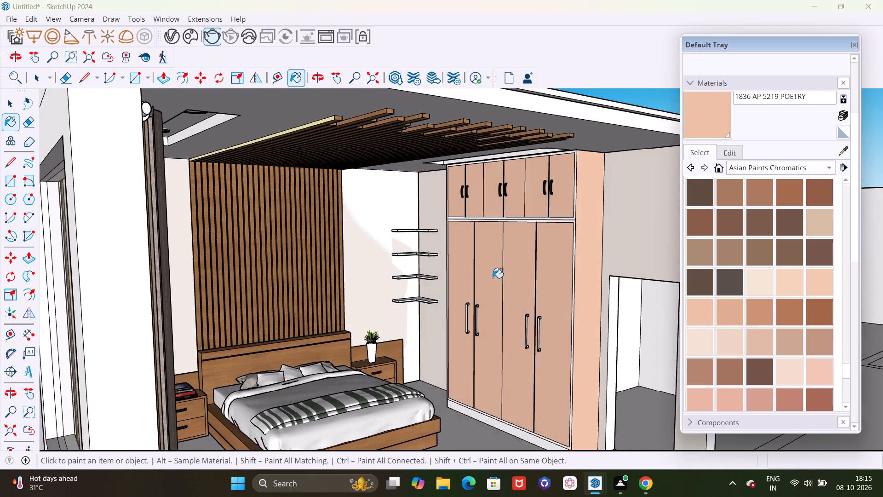
scroll(458, 260, up, 16)
middle_drag(436, 292, 672, 319)
click(872, 169)
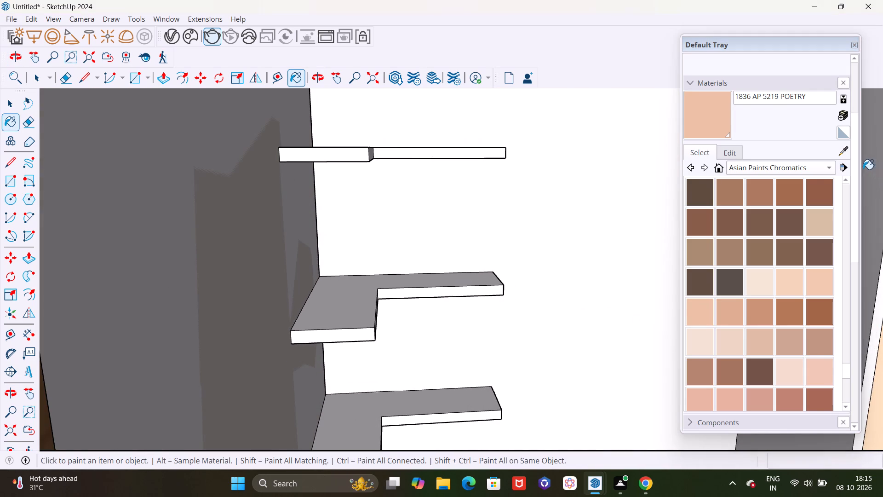
scroll(462, 267, down, 4)
scroll(431, 301, down, 3)
middle_drag(480, 338, 290, 291)
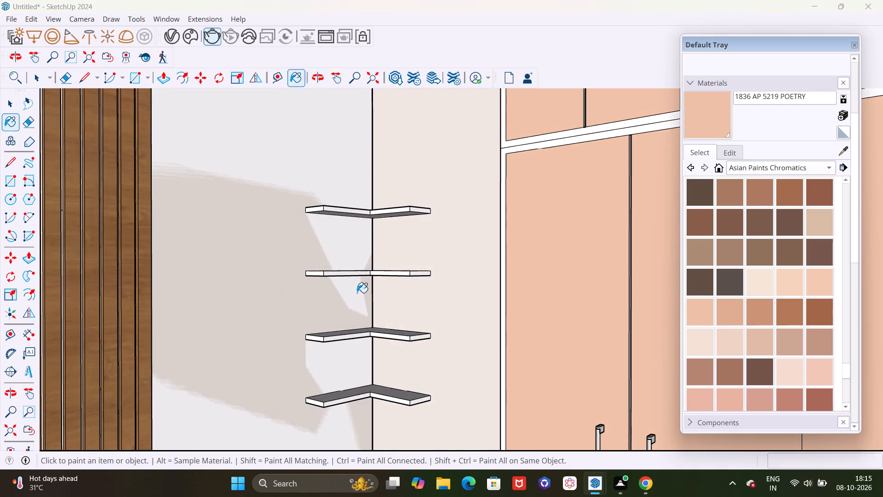
scroll(357, 296, down, 16)
middle_drag(424, 333, 367, 341)
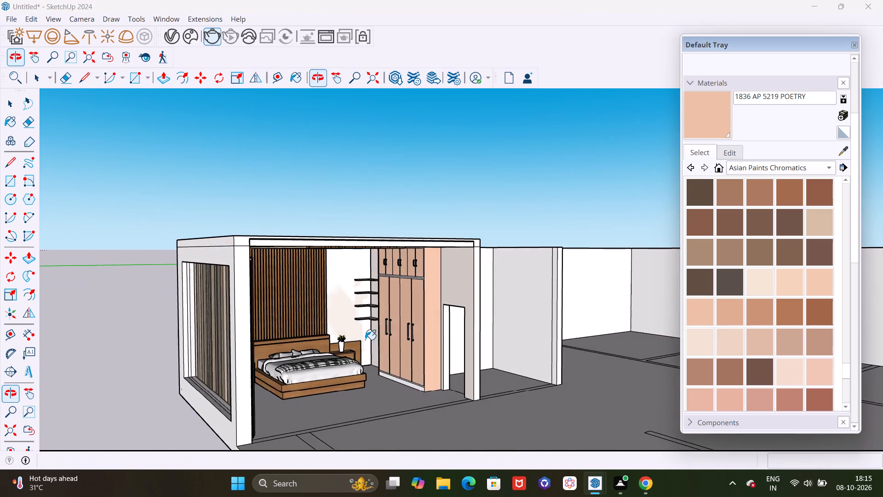
scroll(371, 311, up, 11)
scroll(416, 281, down, 4)
scroll(469, 277, down, 4)
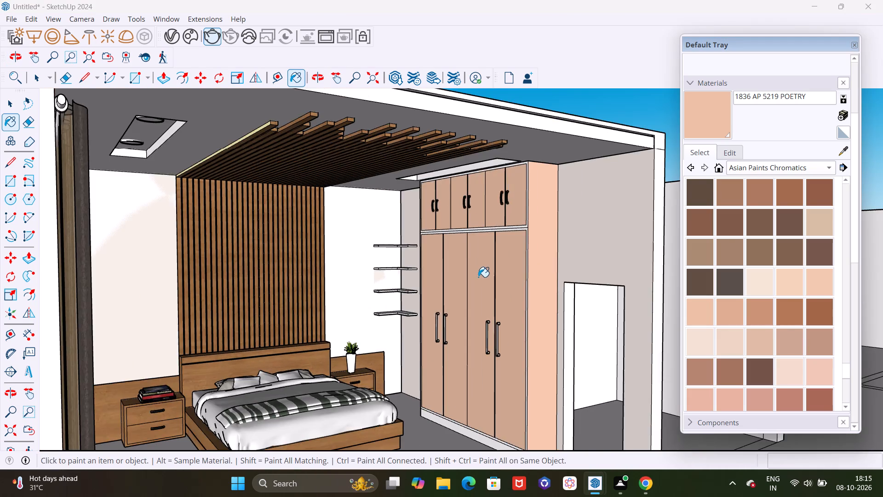
scroll(478, 277, down, 2)
scroll(475, 408, up, 4)
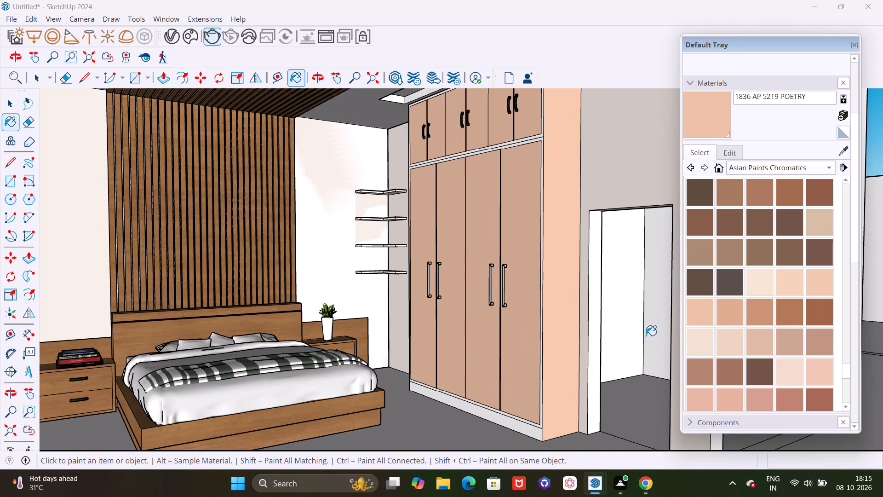
scroll(495, 289, down, 2)
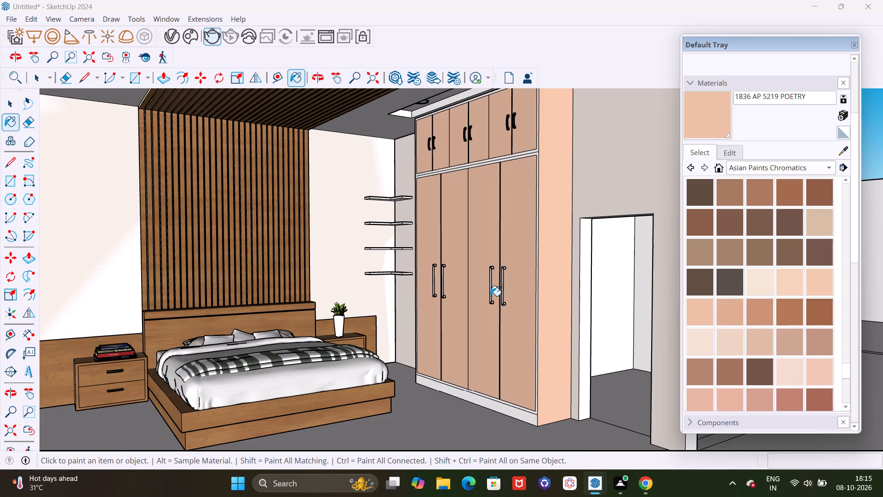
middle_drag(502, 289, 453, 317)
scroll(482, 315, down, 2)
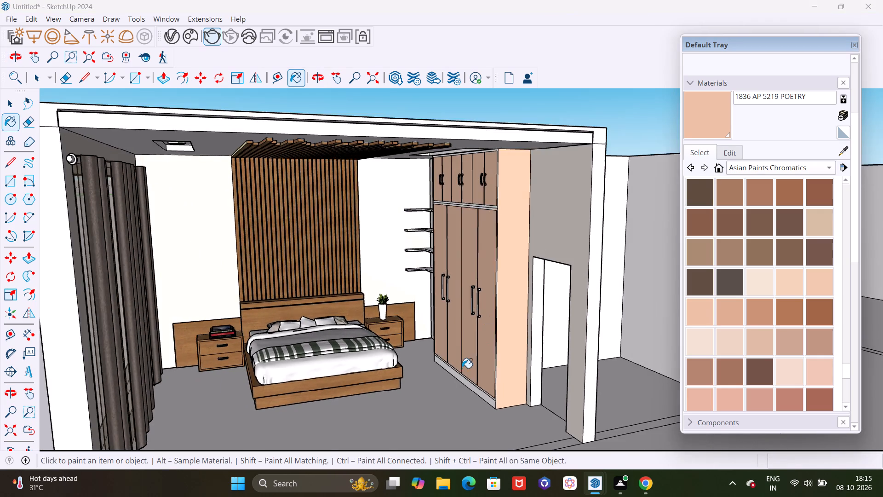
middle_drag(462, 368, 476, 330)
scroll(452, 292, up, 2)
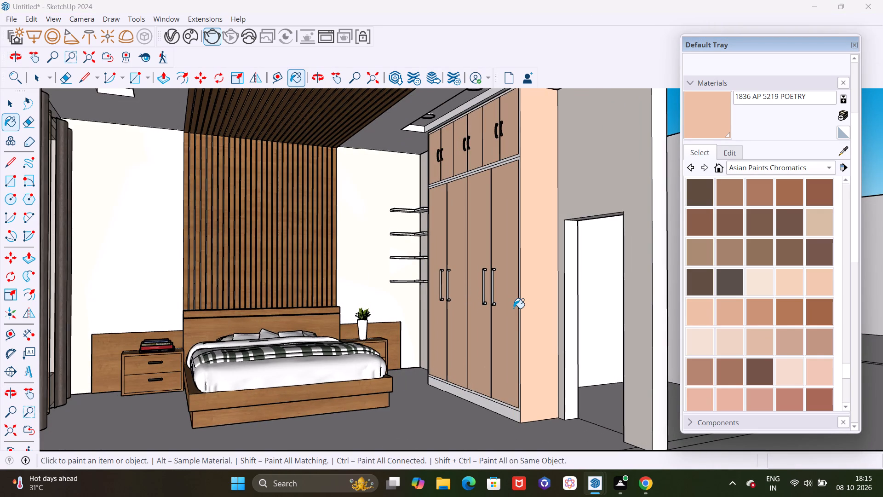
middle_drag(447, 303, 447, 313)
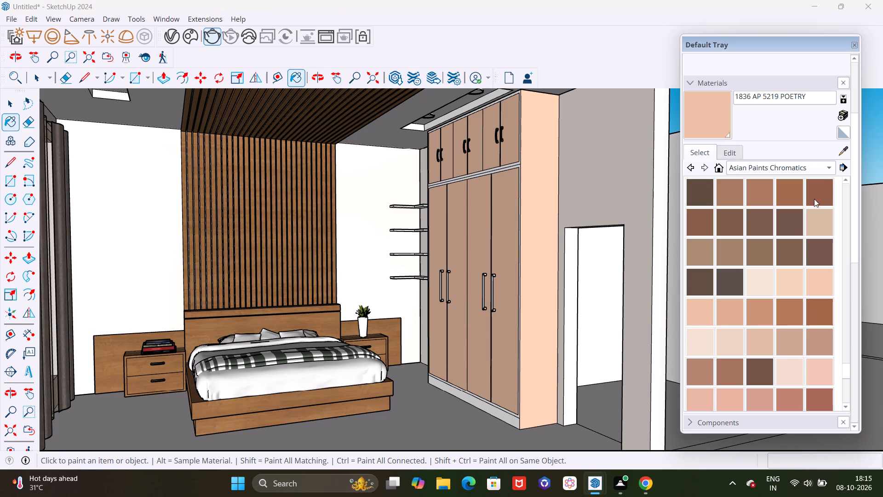
Browse the Wood and Plain_Shades material collections for a finish for the wardrobe frame.
click(823, 171)
click(749, 354)
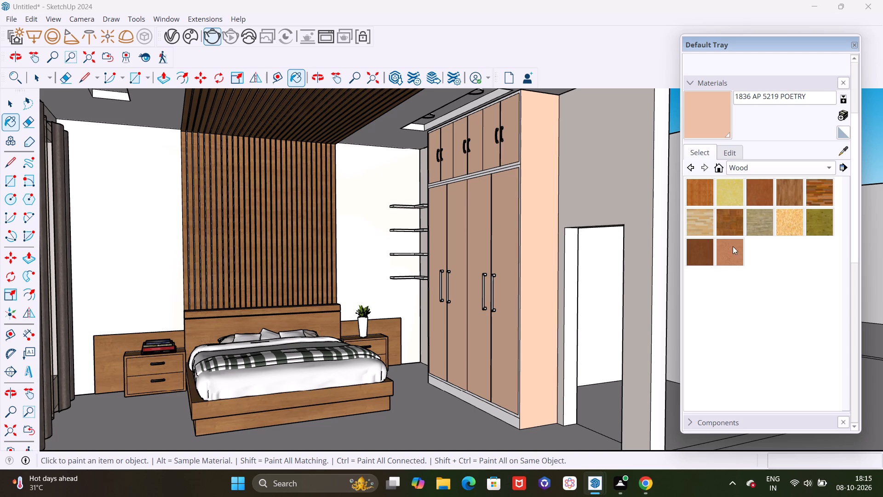
click(824, 169)
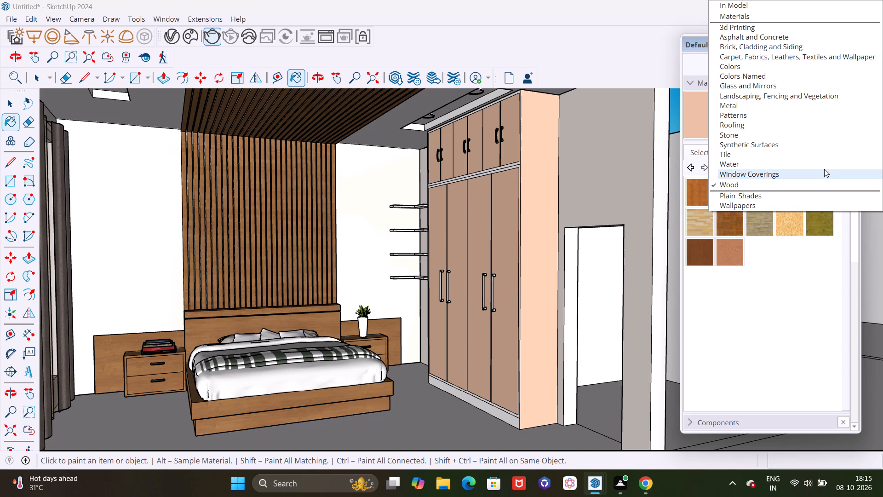
click(805, 198)
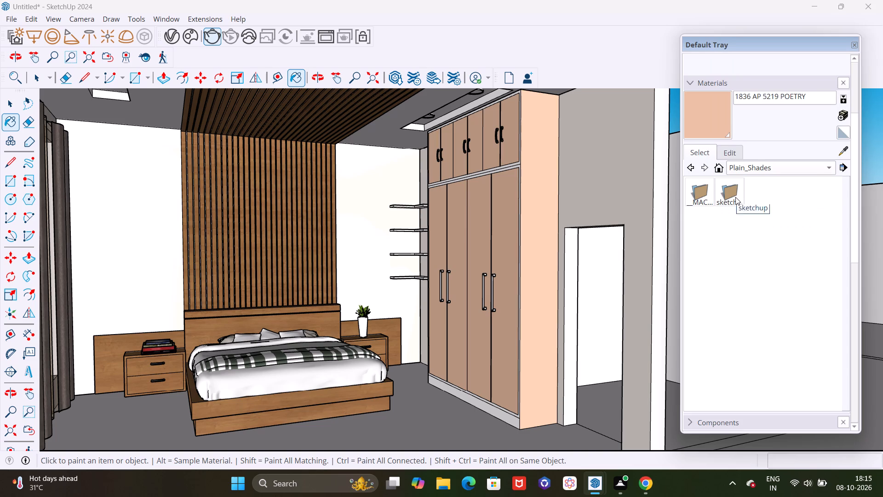
click(735, 197)
click(721, 196)
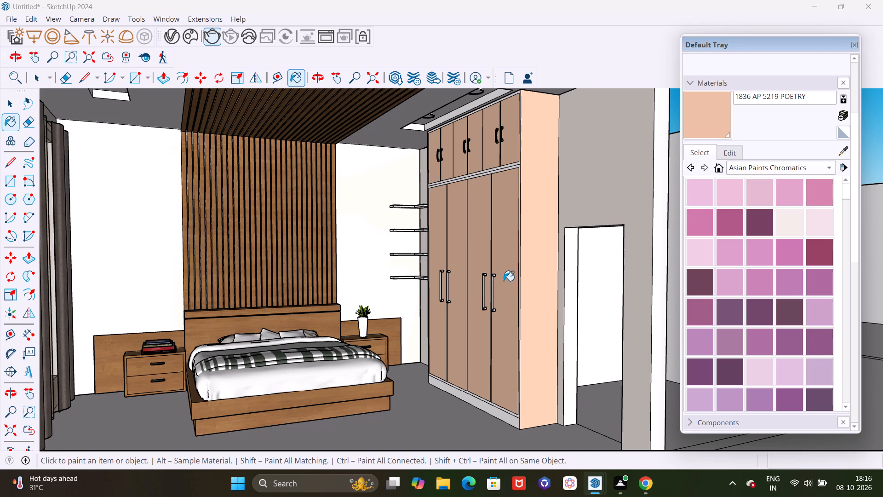
Search the downloaded Chaos Cosmos assets for wood and import the Maquette Wood B01 12cm material into the scene.
click(173, 43)
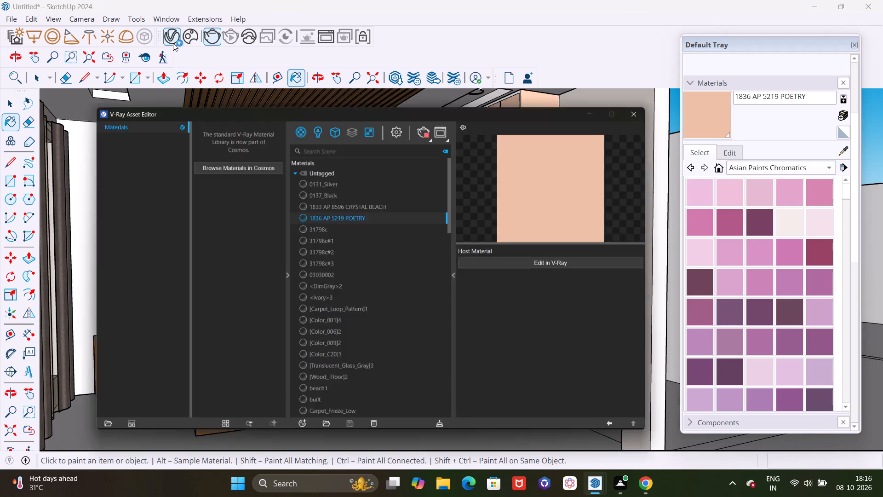
click(185, 102)
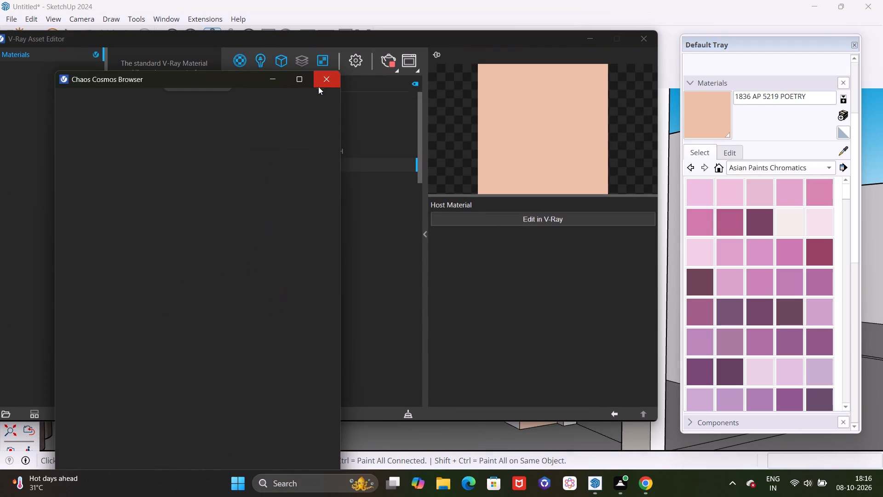
click(326, 79)
click(196, 106)
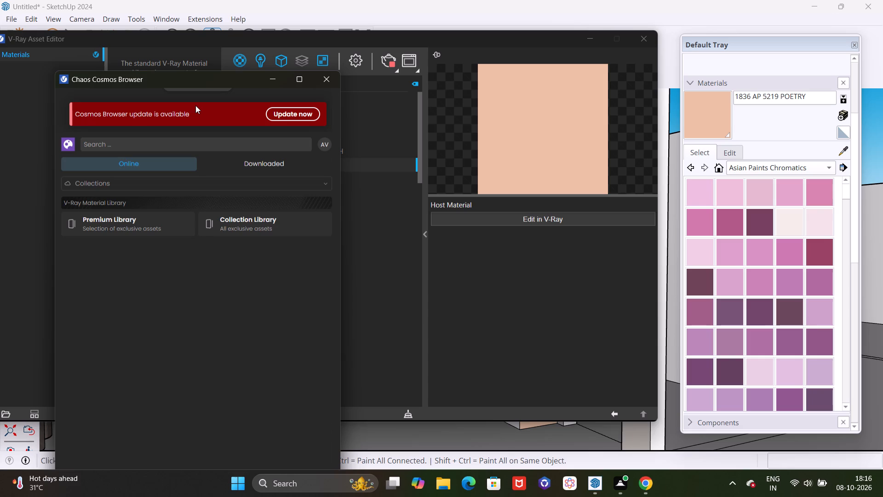
click(261, 167)
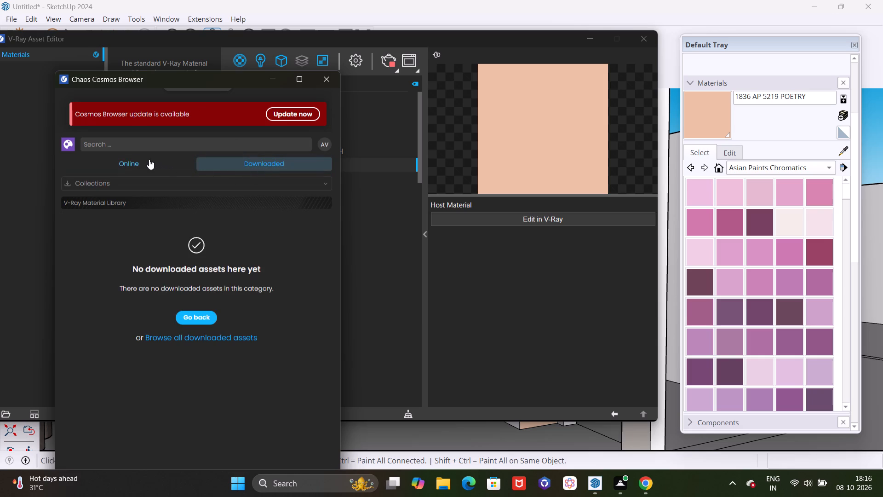
click(147, 159)
click(151, 145)
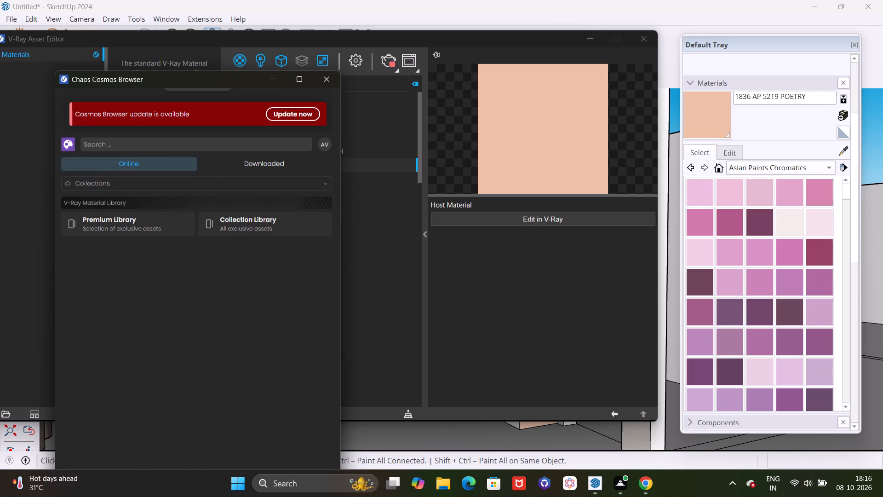
click(138, 222)
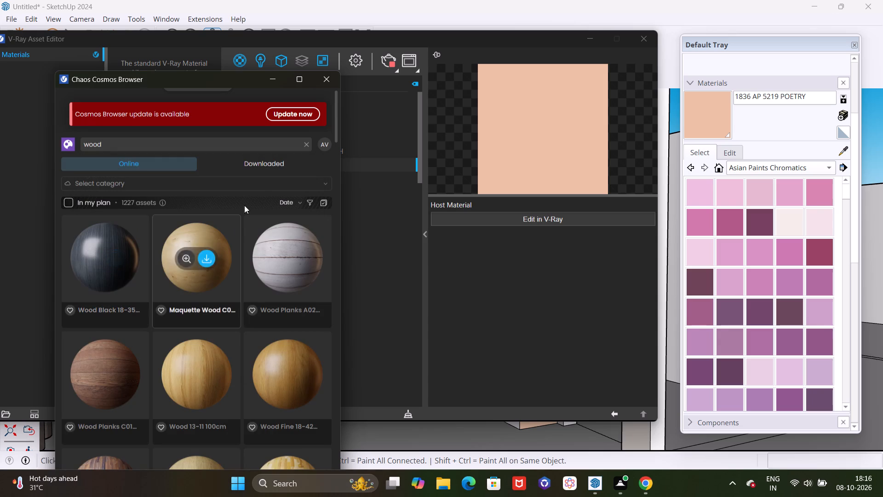
click(253, 169)
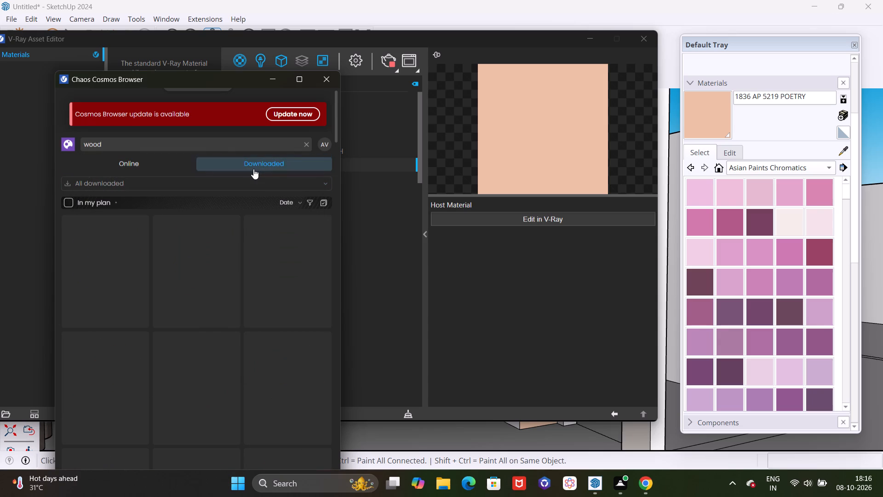
scroll(231, 244, down, 2)
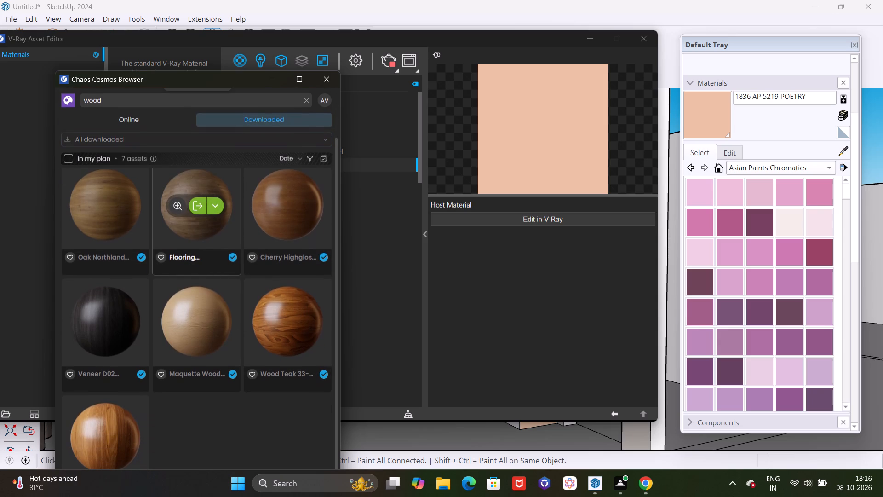
scroll(227, 255, down, 2)
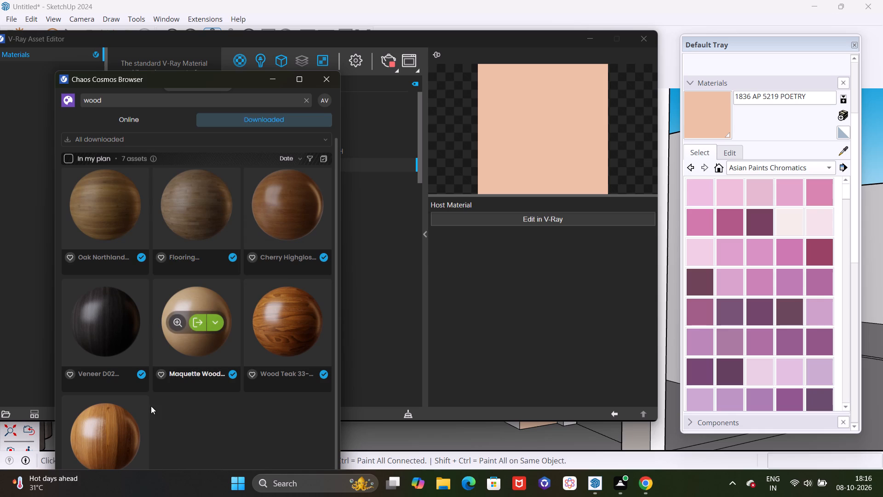
click(201, 326)
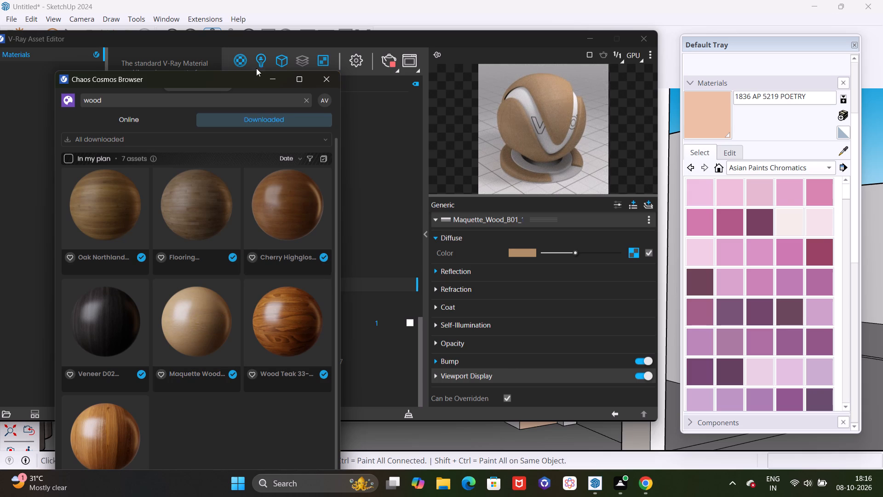
click(272, 78)
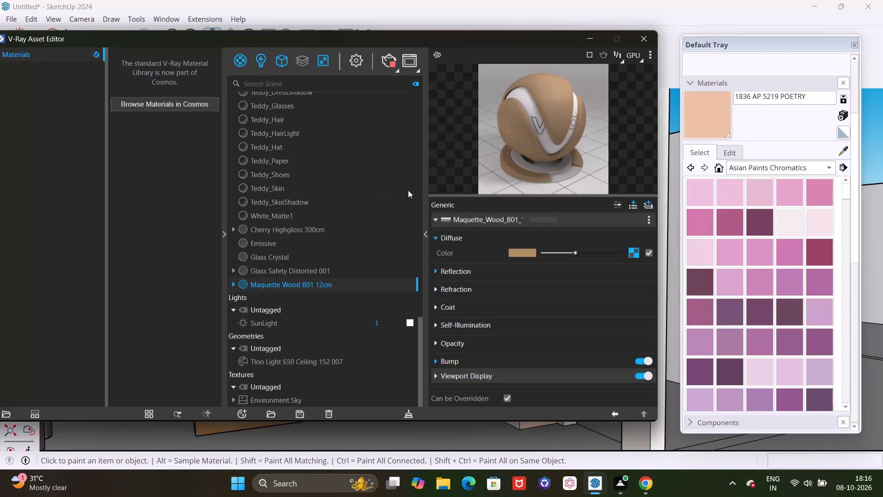
Paint the wardrobe's front frame and the rails between the tall and loft doors with Maquette Wood B01 12cm.
click(385, 285)
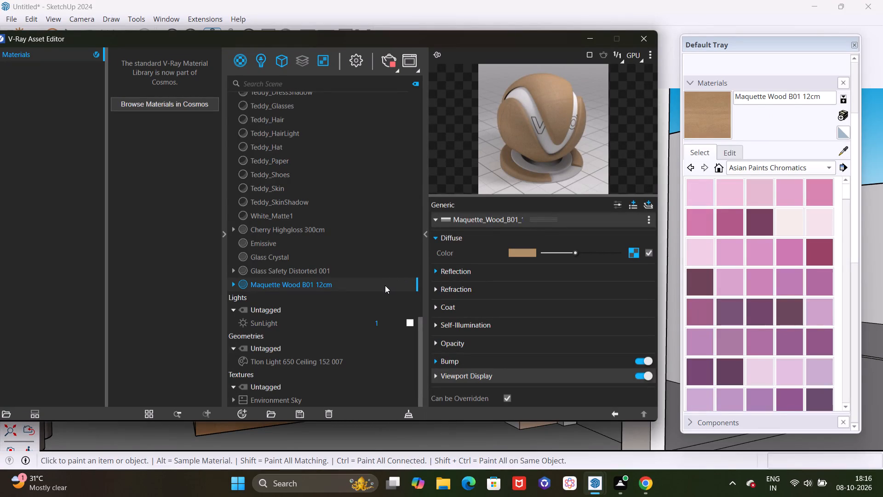
click(587, 41)
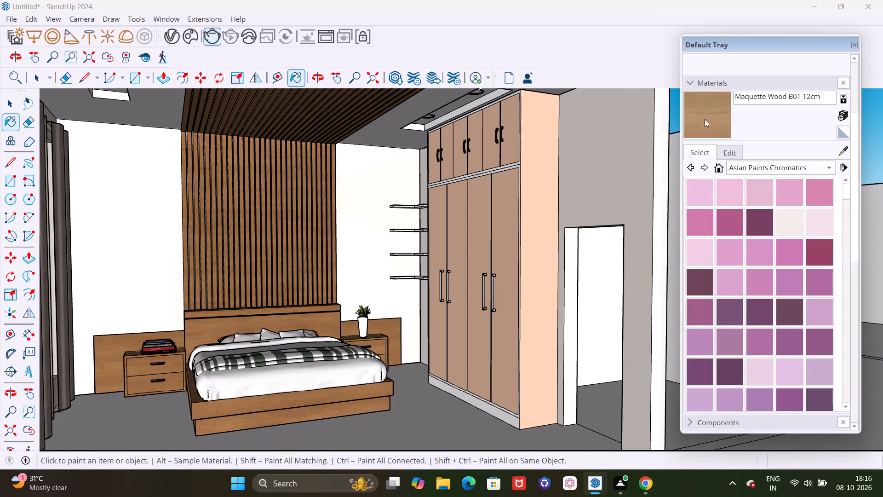
click(706, 120)
scroll(550, 255, up, 4)
middle_drag(514, 265, 568, 272)
scroll(523, 140, up, 2)
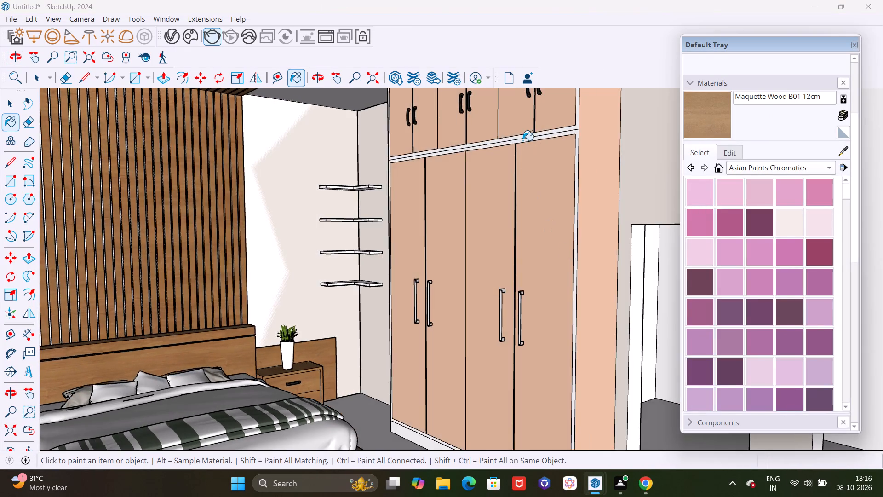
scroll(523, 140, up, 4)
click(532, 135)
click(541, 141)
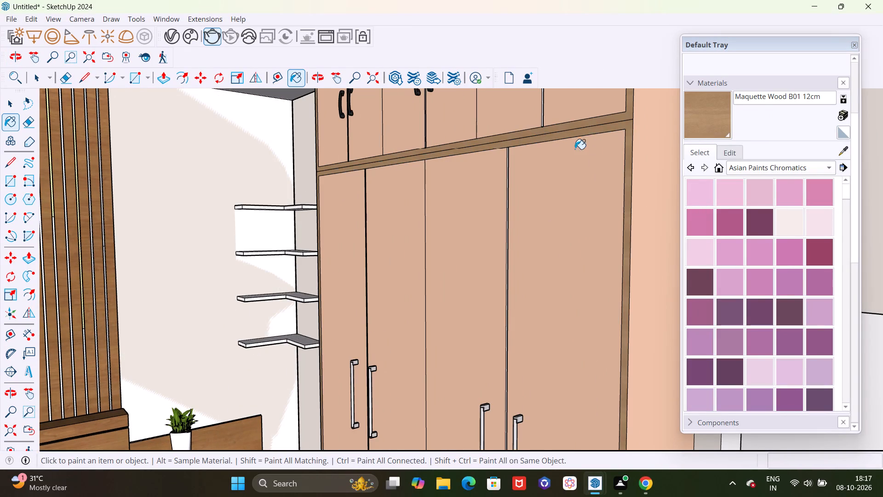
Paint the plinth below the wardrobe's tall doors with Maquette Wood B01 12cm.
scroll(570, 187, down, 4)
scroll(518, 187, down, 3)
scroll(527, 445, up, 1)
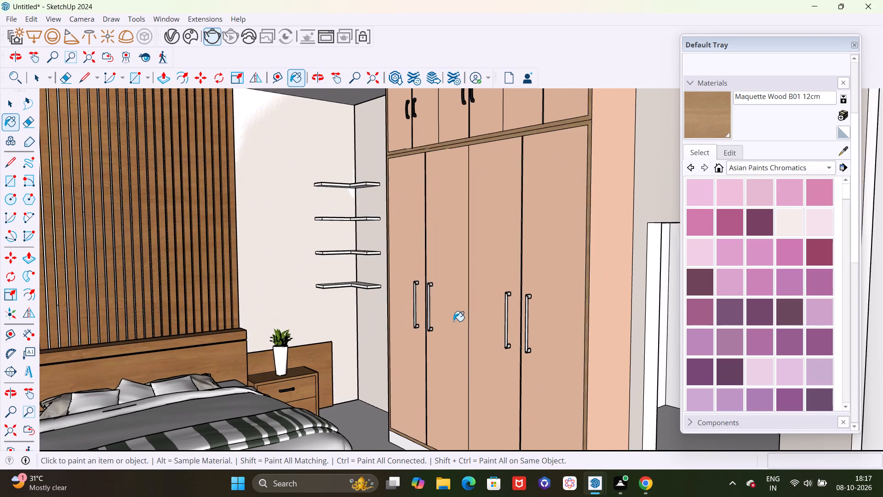
scroll(453, 319, down, 4)
scroll(440, 412, up, 5)
click(444, 424)
scroll(381, 440, down, 5)
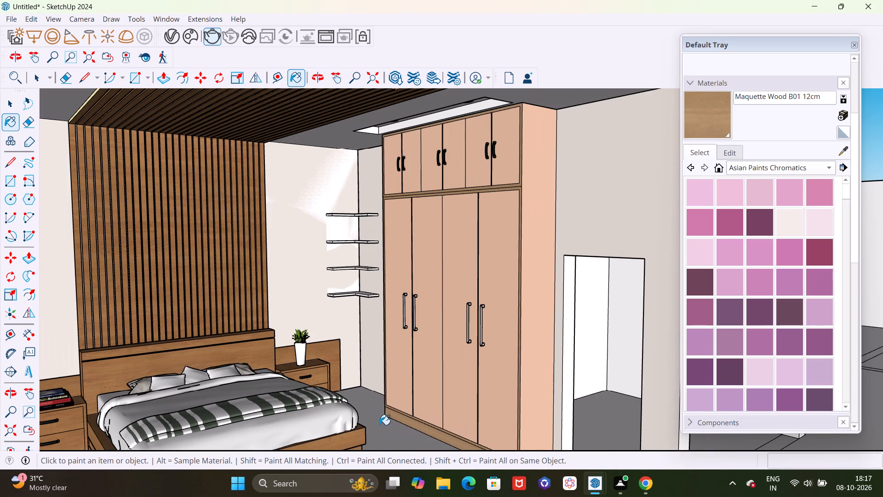
Sample 1836 AP 5219 POETRY from a tall door and paint the unpainted strip between the first and second tall doors.
middle_drag(439, 200, 472, 206)
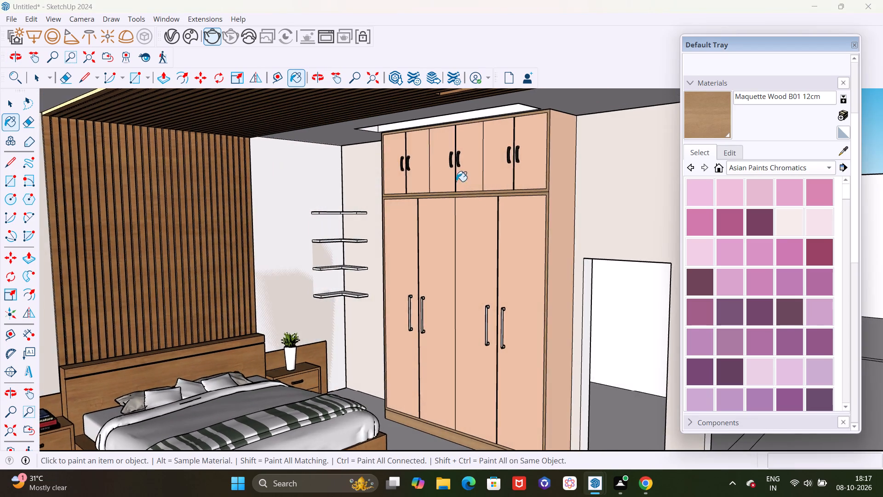
scroll(428, 159, up, 20)
scroll(398, 201, up, 5)
scroll(394, 202, down, 17)
scroll(385, 208, down, 5)
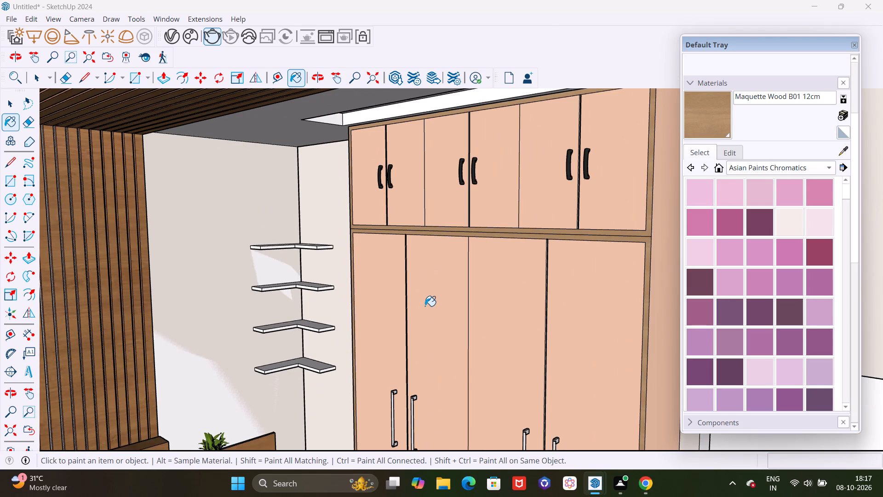
key(space)
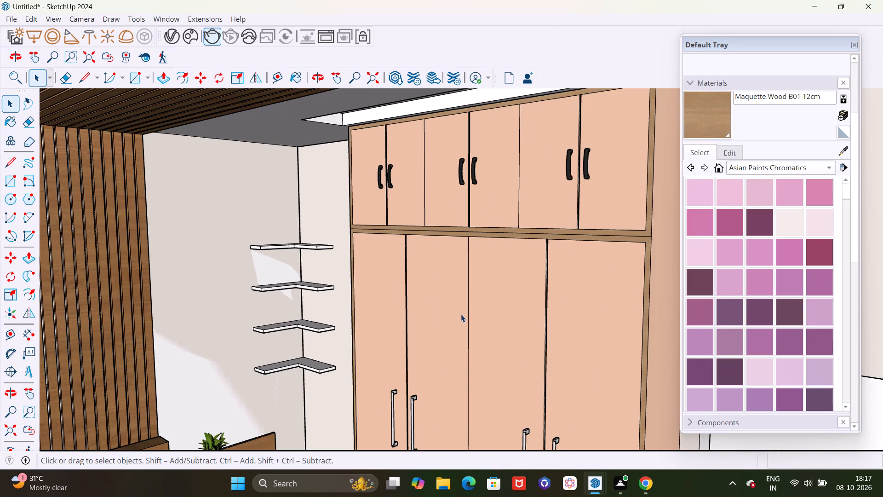
click(843, 151)
click(608, 310)
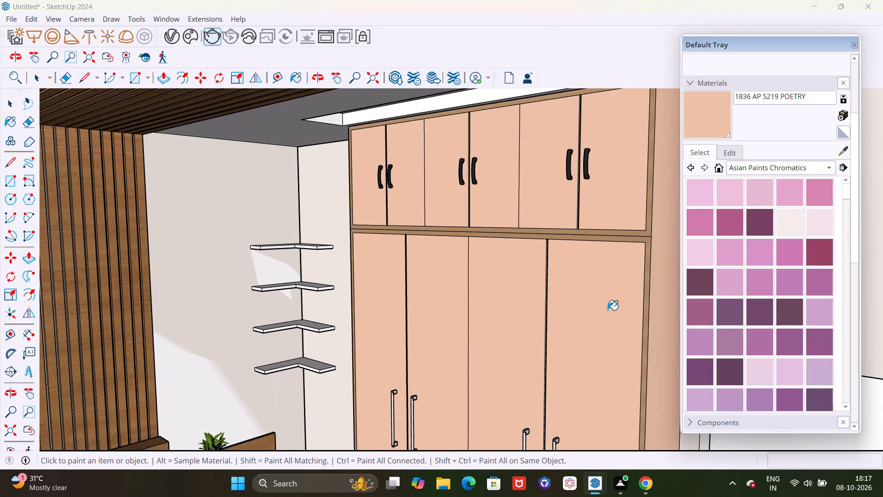
scroll(529, 302, up, 20)
scroll(529, 302, up, 8)
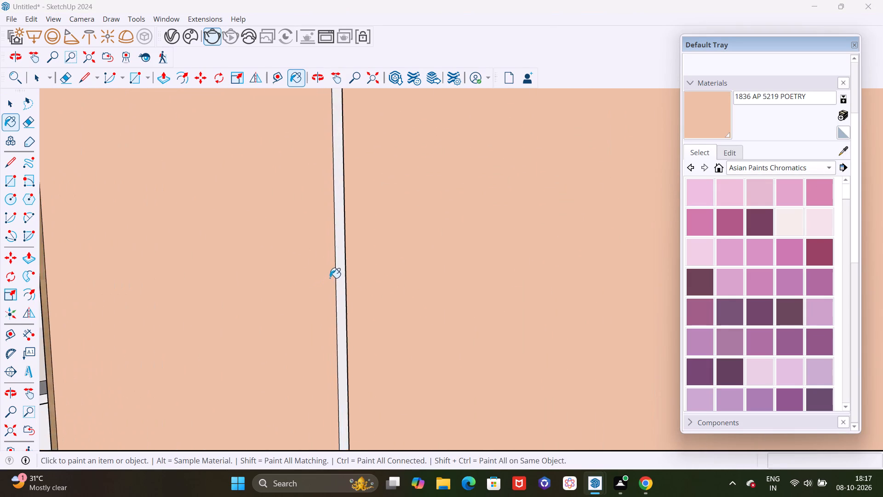
scroll(330, 278, up, 8)
click(350, 267)
scroll(345, 280, down, 14)
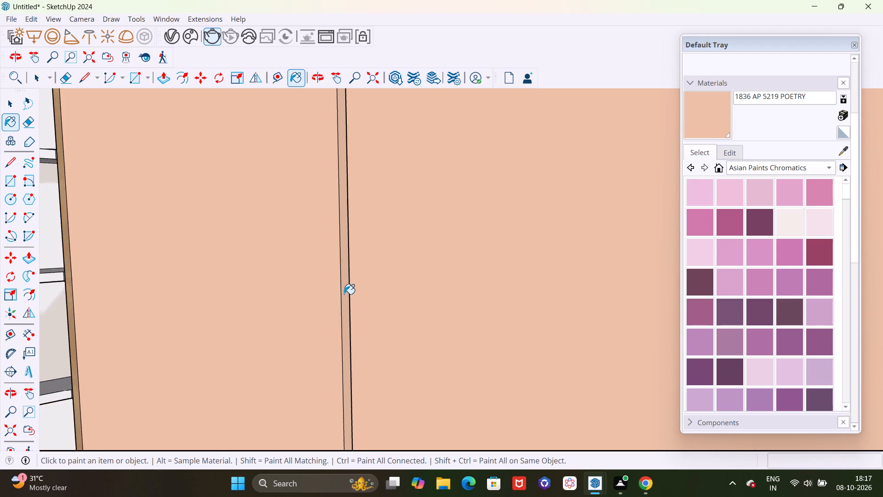
Paint the door edges and inner strip in the gap between the third and fourth tall doors with 1836 AP 5219 POETRY.
scroll(344, 294, down, 19)
scroll(567, 324, up, 7)
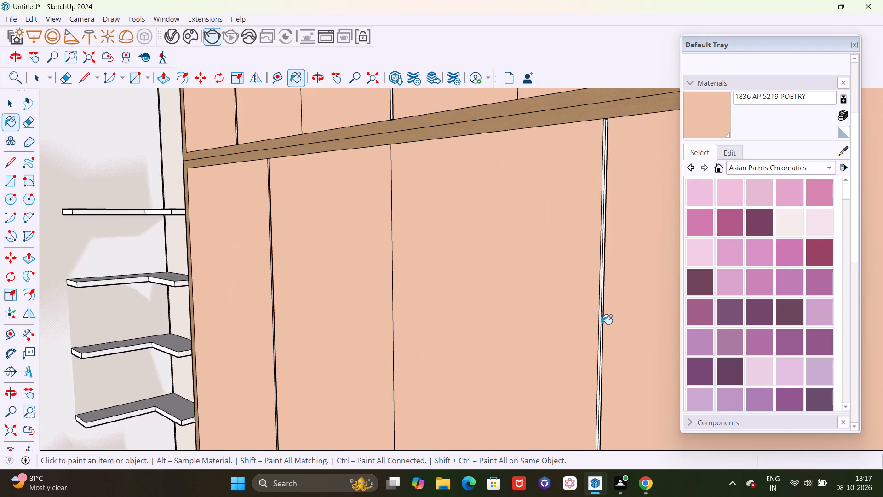
scroll(602, 324, up, 15)
click(590, 306)
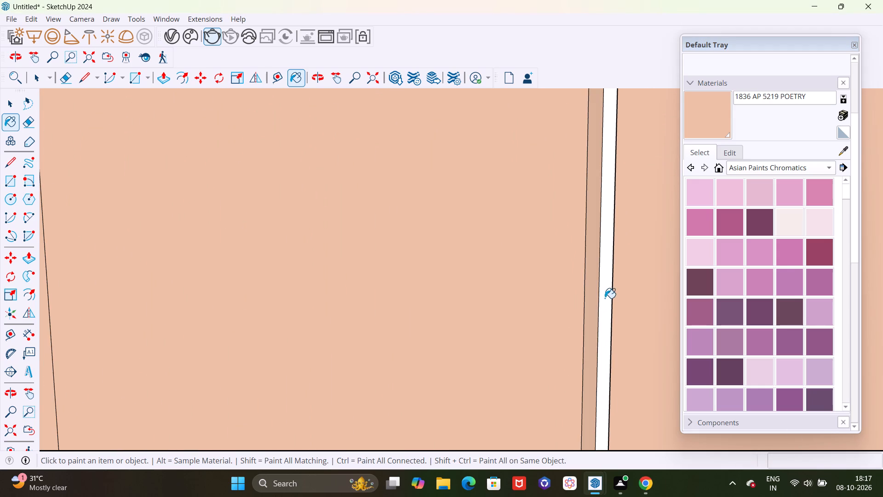
click(605, 298)
scroll(553, 296, down, 4)
middle_drag(547, 306, 746, 308)
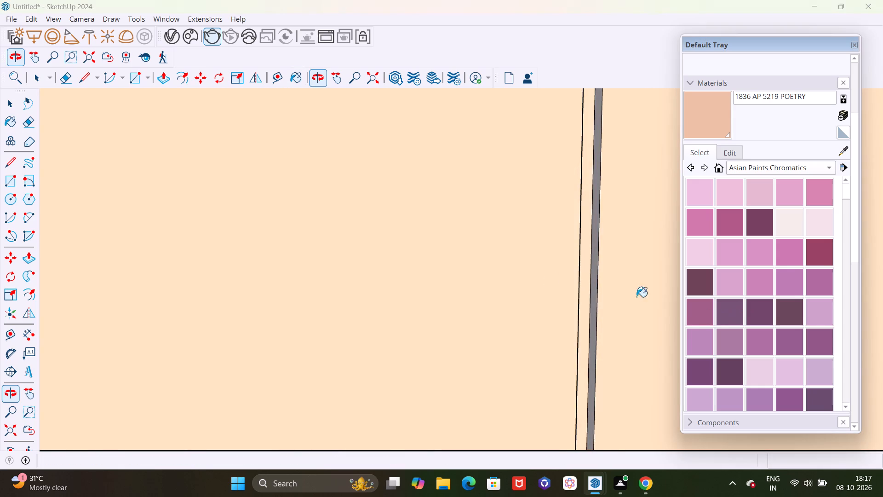
scroll(545, 285, up, 4)
click(616, 281)
scroll(500, 309, down, 6)
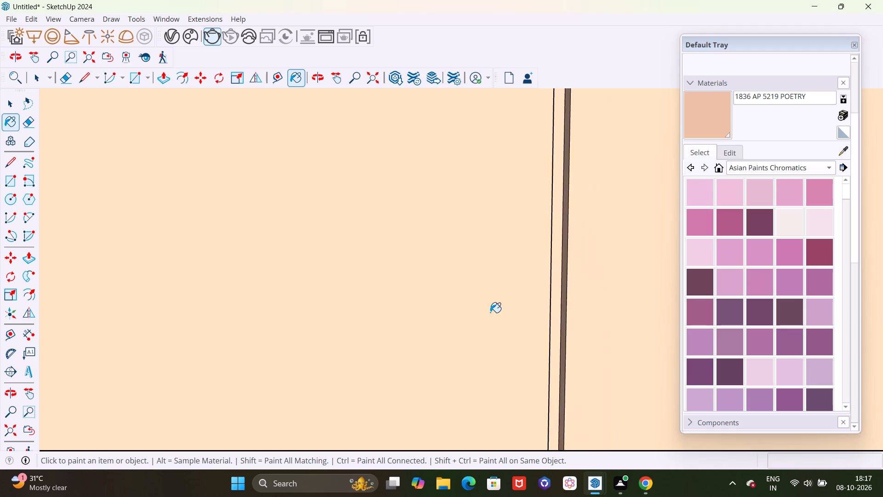
middle_drag(549, 315, 269, 375)
scroll(427, 324, down, 19)
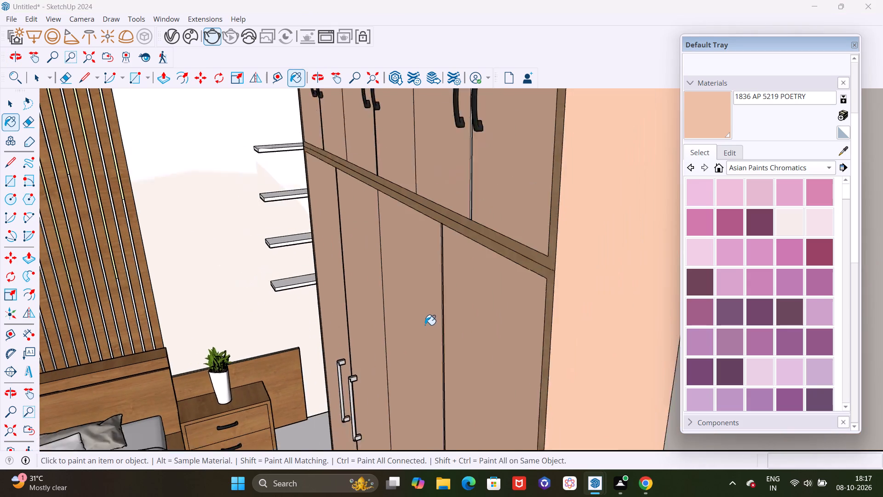
Paint the door edges and inner strip in the gap between the fifth and sixth loft doors with 1836 AP 5219 POETRY.
scroll(467, 201, up, 20)
scroll(467, 201, up, 9)
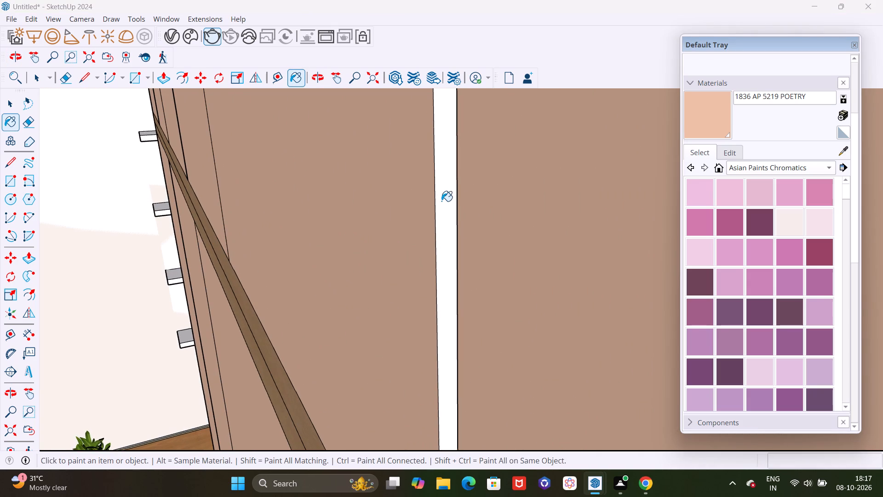
click(441, 201)
scroll(441, 203, down, 3)
middle_drag(449, 236, 665, 248)
scroll(489, 240, up, 4)
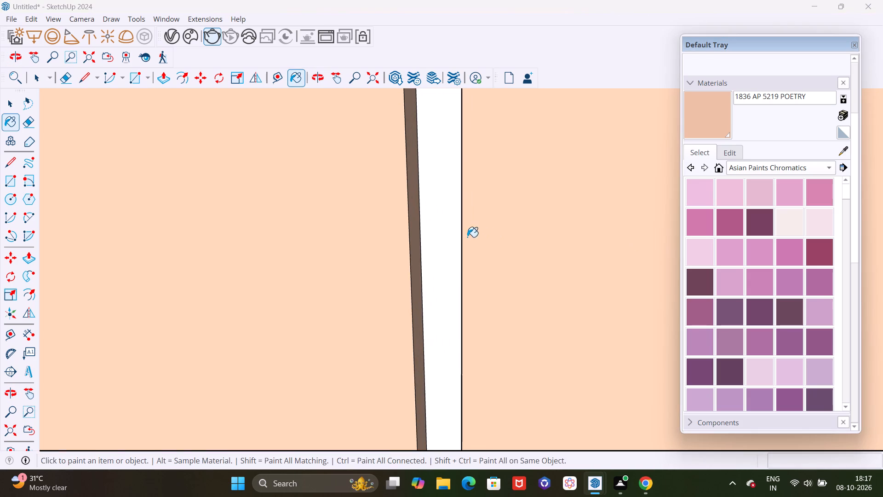
click(445, 232)
middle_drag(443, 246, 533, 247)
click(473, 224)
scroll(501, 255, down, 5)
Paint the door edges and inner strip in the gap between the third and fourth loft doors with 1836 AP 5219 POETRY.
middle_drag(533, 272, 239, 327)
scroll(386, 308, down, 12)
scroll(341, 214, down, 5)
middle_drag(351, 346, 341, 191)
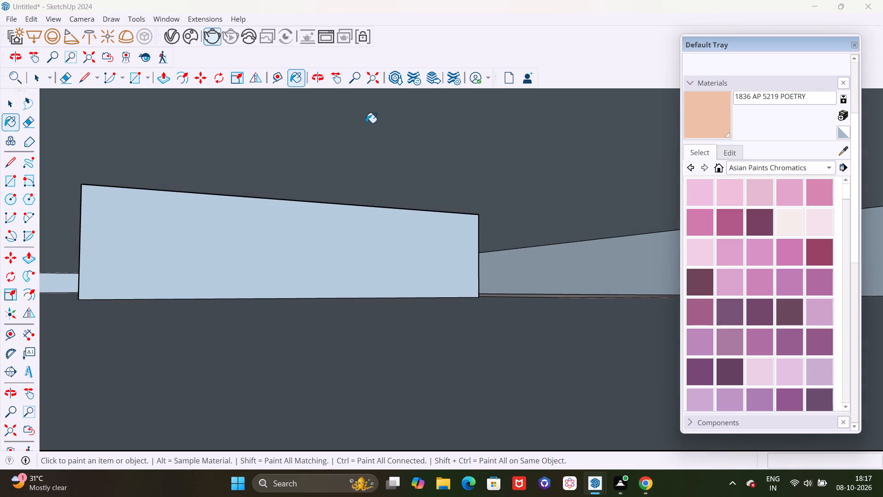
click(370, 87)
click(372, 84)
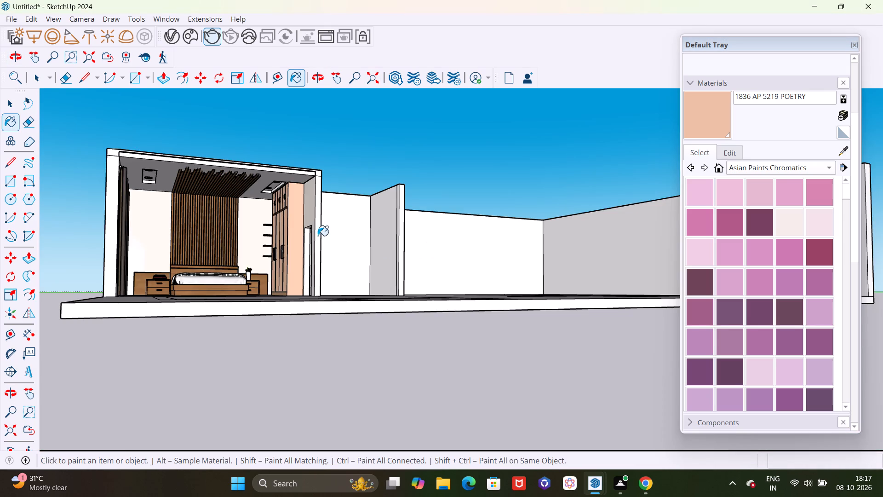
scroll(306, 224, up, 8)
scroll(249, 200, up, 1)
middle_drag(259, 203, 334, 228)
scroll(314, 209, up, 13)
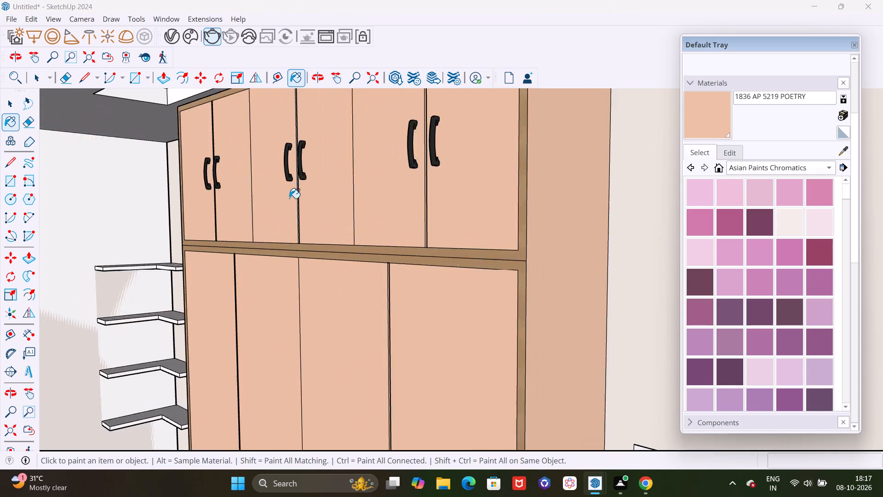
scroll(289, 198, up, 20)
scroll(289, 198, up, 3)
click(288, 205)
scroll(289, 229, down, 2)
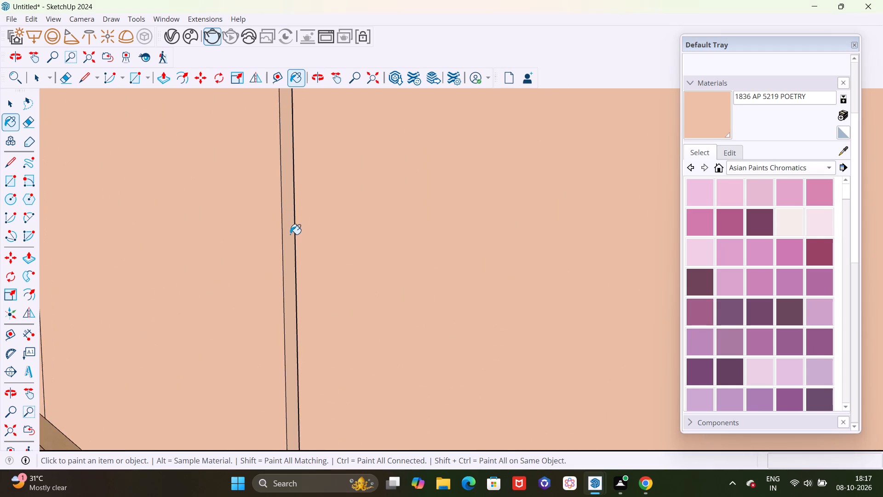
middle_drag(296, 242, 501, 266)
click(280, 254)
middle_drag(282, 263, 375, 263)
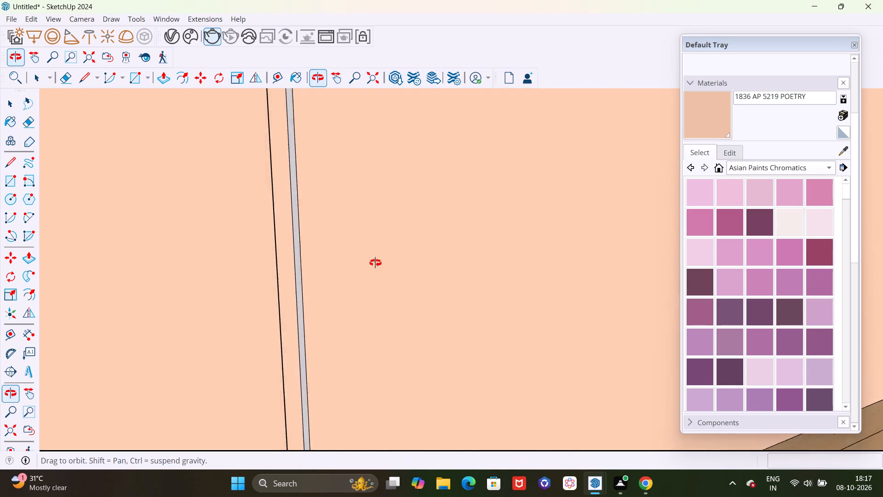
middle_drag(375, 263, 384, 263)
scroll(328, 271, up, 4)
click(285, 264)
scroll(362, 281, down, 5)
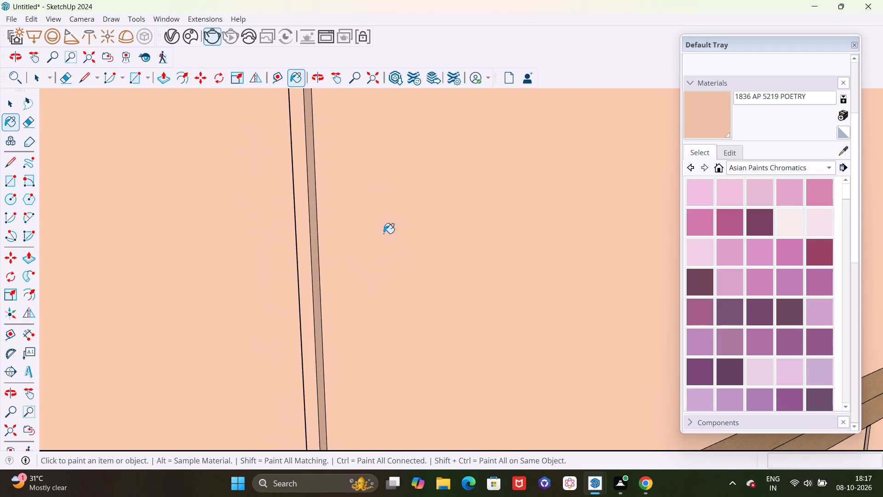
Paint the door edges and inner strip in the gap between the first and second loft doors with 1836 AP 5219 POETRY.
click(373, 81)
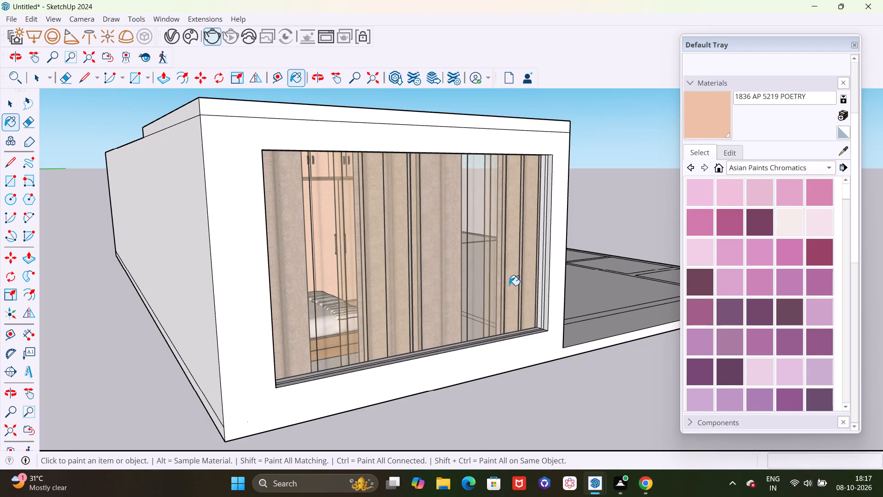
middle_drag(508, 286, 32, 385)
scroll(394, 313, up, 2)
middle_drag(420, 390, 500, 323)
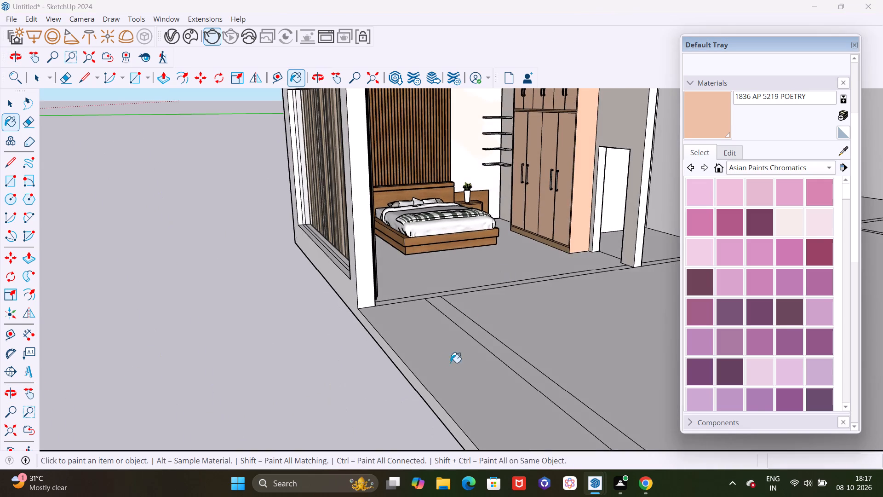
scroll(370, 410, down, 9)
middle_drag(449, 413, 458, 390)
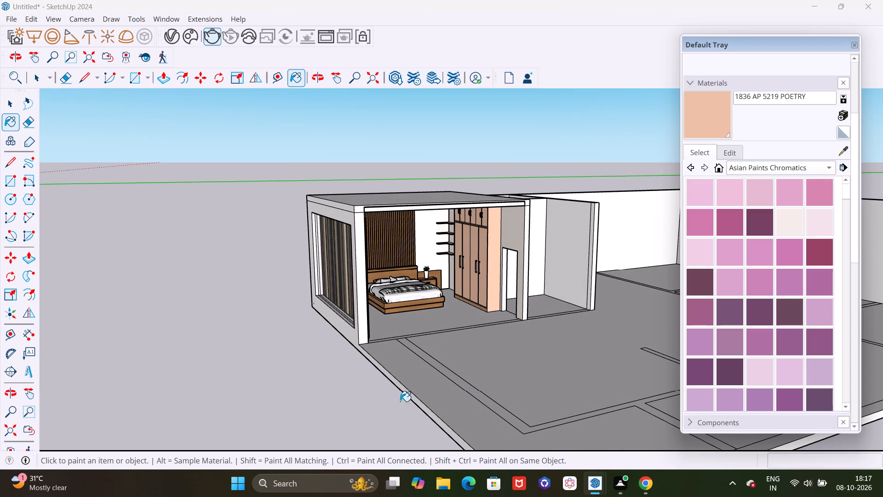
middle_drag(385, 373, 424, 316)
scroll(458, 157, up, 20)
scroll(458, 157, up, 1)
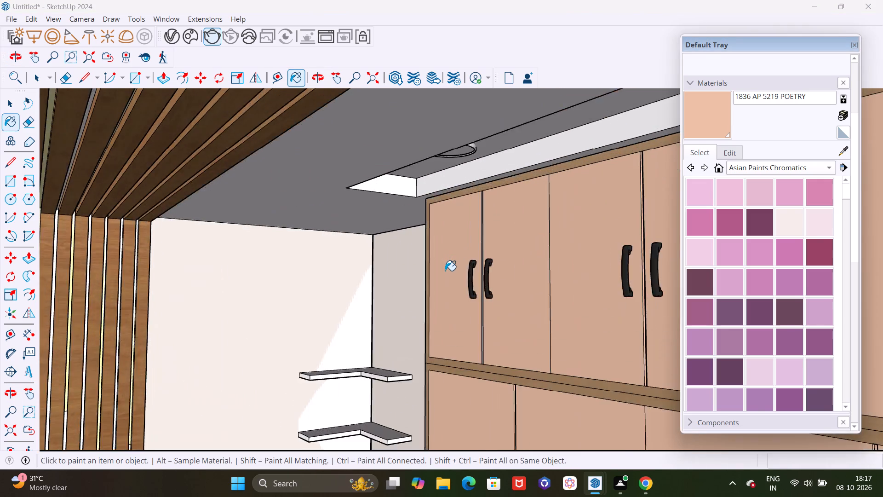
scroll(445, 271, up, 4)
scroll(522, 326, up, 14)
middle_drag(510, 354, 588, 359)
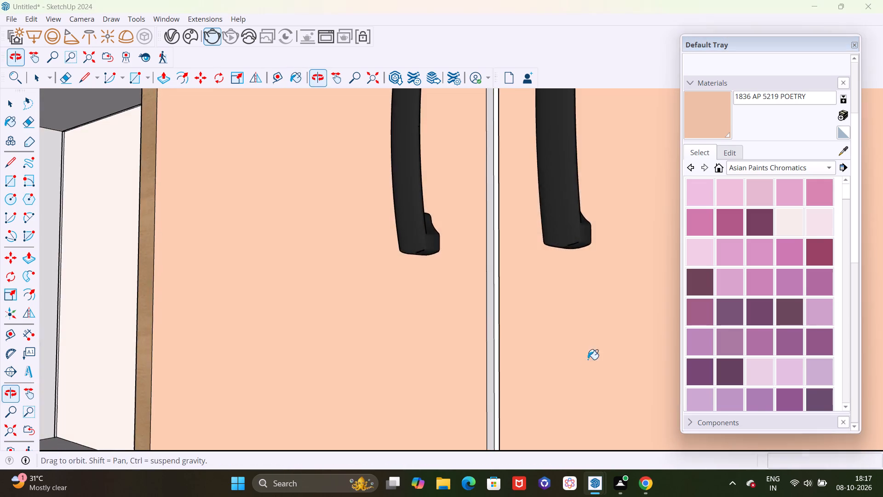
scroll(500, 357, up, 5)
click(481, 339)
scroll(483, 353, up, 1)
middle_drag(484, 353, 539, 359)
scroll(486, 356, up, 5)
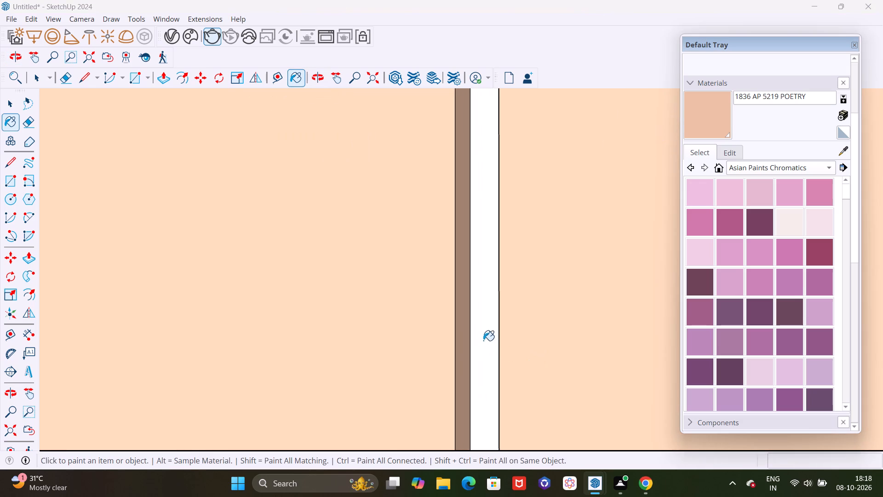
click(483, 340)
scroll(481, 338, down, 4)
middle_drag(476, 340, 738, 351)
scroll(459, 348, up, 4)
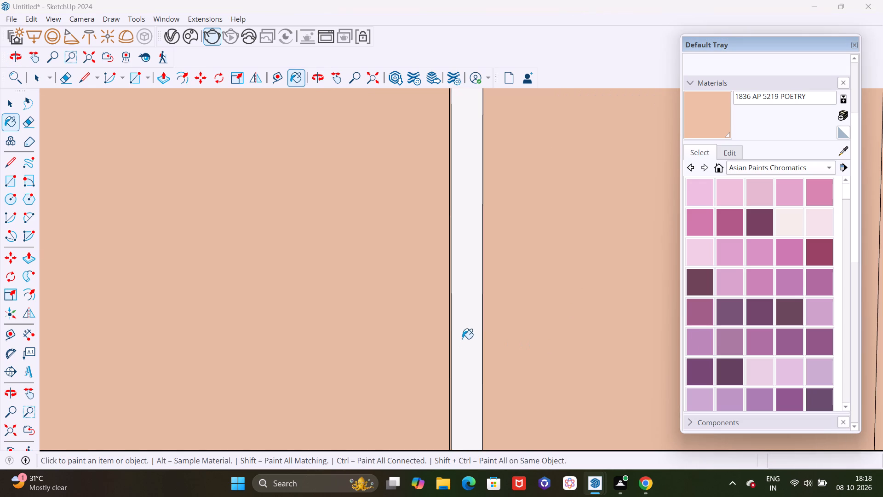
click(463, 338)
middle_drag(527, 356, 165, 370)
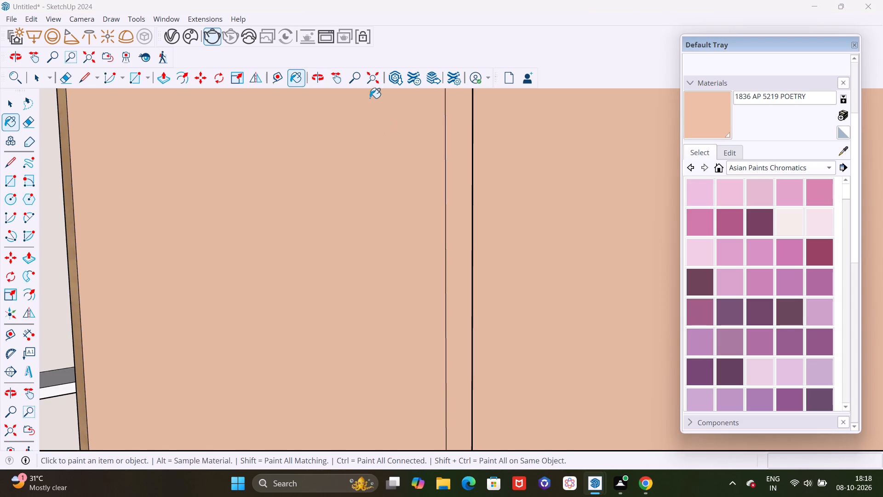
Examine the wardrobe's door fronts, gaps and handles for surfaces that still need a material.
click(371, 87)
click(370, 86)
scroll(351, 264, down, 3)
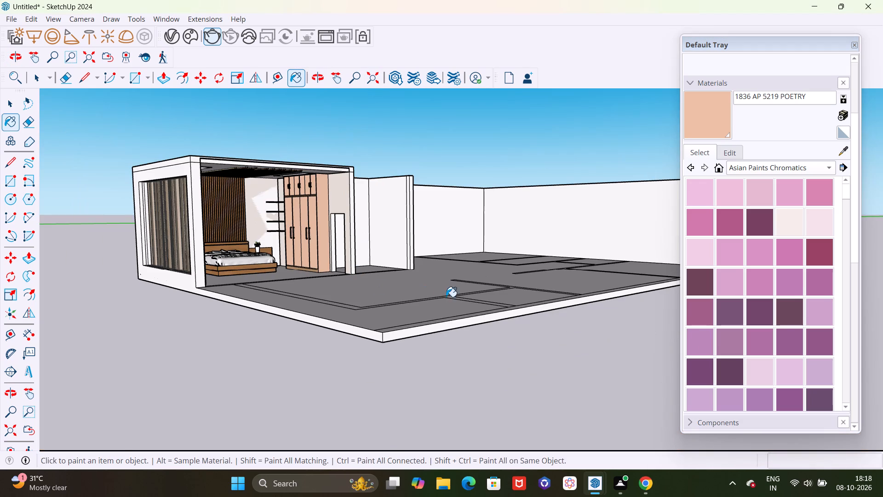
middle_drag(405, 329, 394, 333)
scroll(303, 200, up, 16)
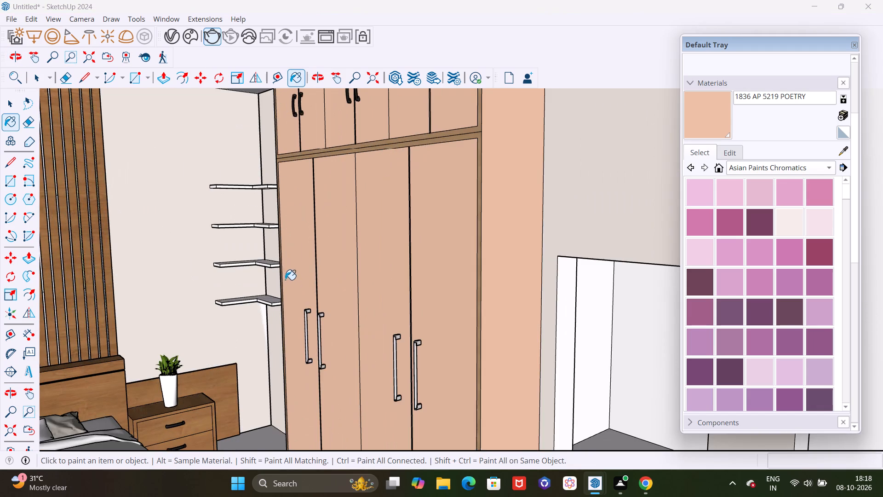
scroll(318, 345, up, 6)
scroll(310, 268, down, 11)
scroll(375, 332, up, 2)
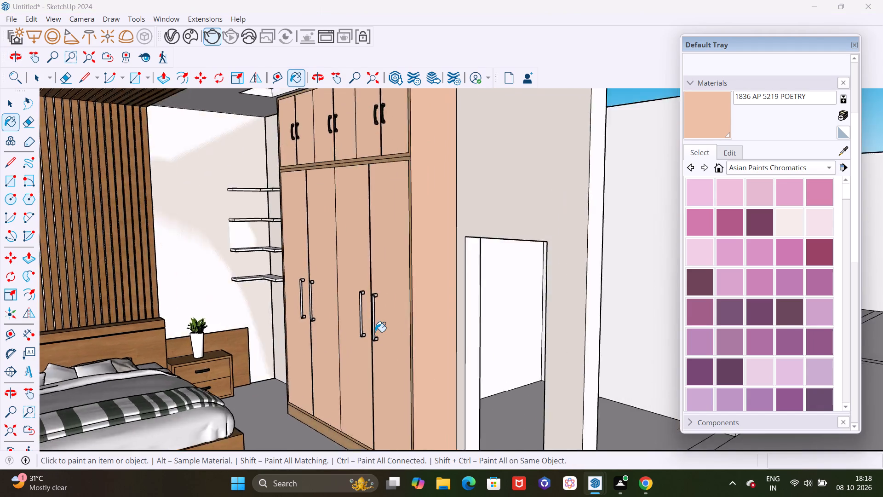
scroll(375, 332, up, 3)
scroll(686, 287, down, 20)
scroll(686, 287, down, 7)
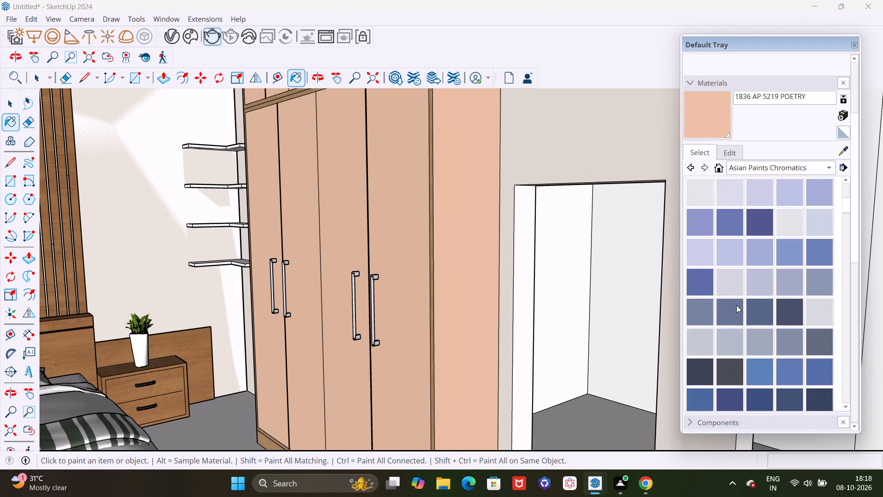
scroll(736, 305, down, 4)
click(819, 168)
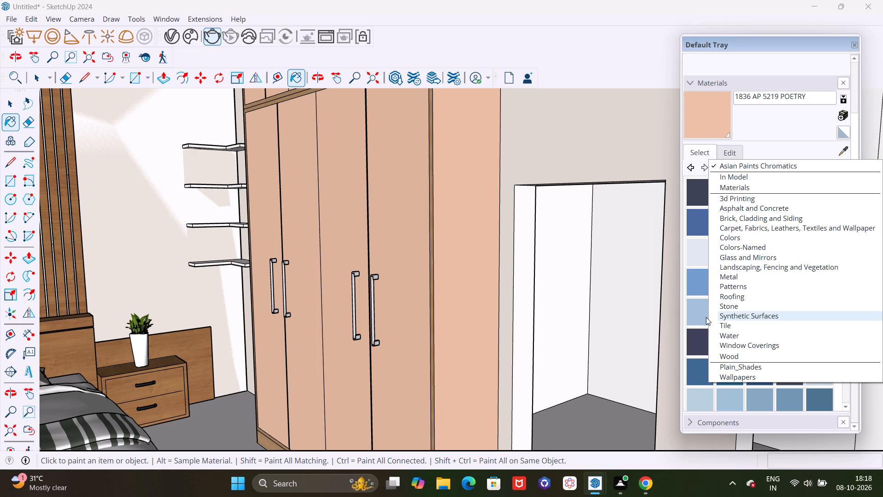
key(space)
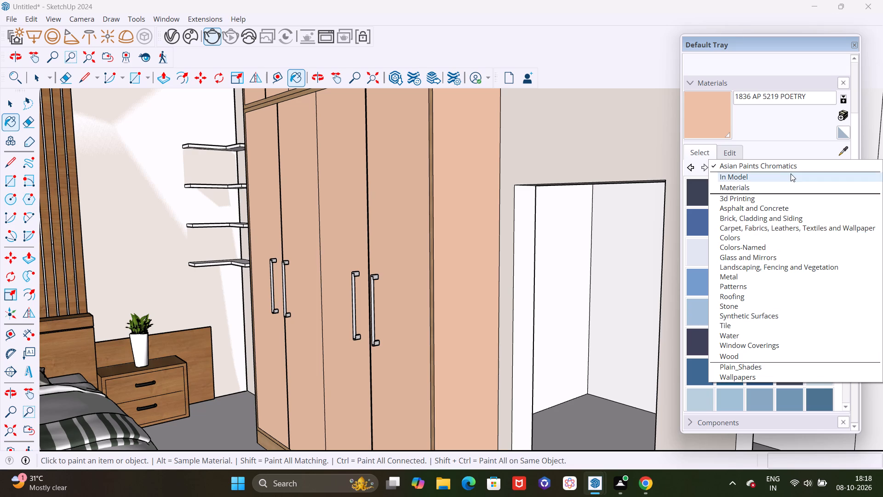
Sample PDM_chrome from a black loft-door handle and try to paint the fourth tall door's handle with it.
click(846, 149)
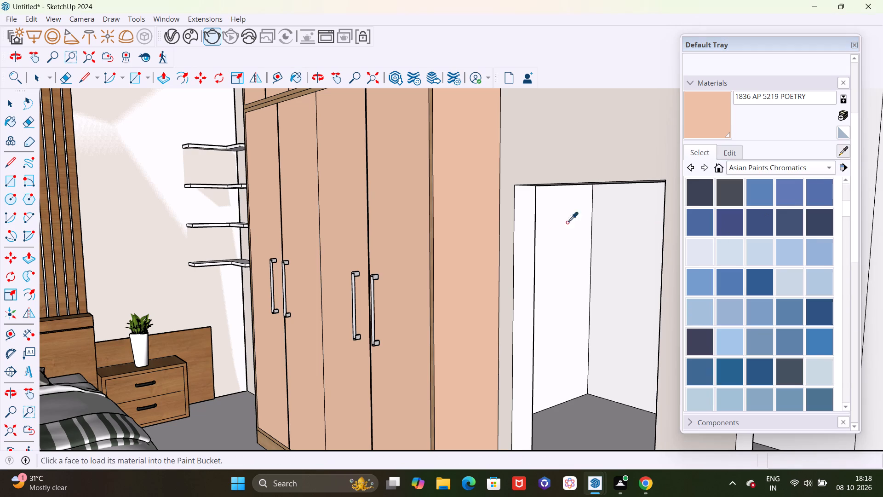
scroll(452, 357, down, 4)
scroll(402, 105, up, 8)
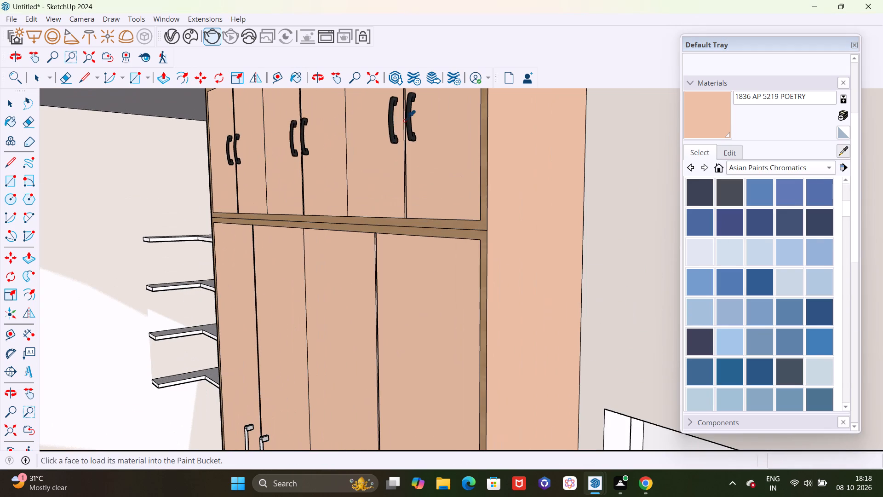
click(411, 125)
scroll(411, 125, down, 4)
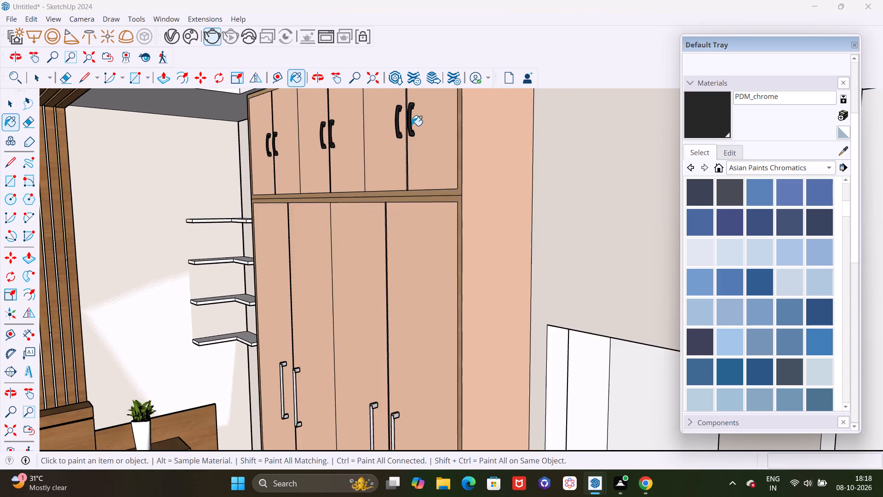
scroll(412, 138, down, 4)
scroll(409, 379, up, 15)
click(389, 343)
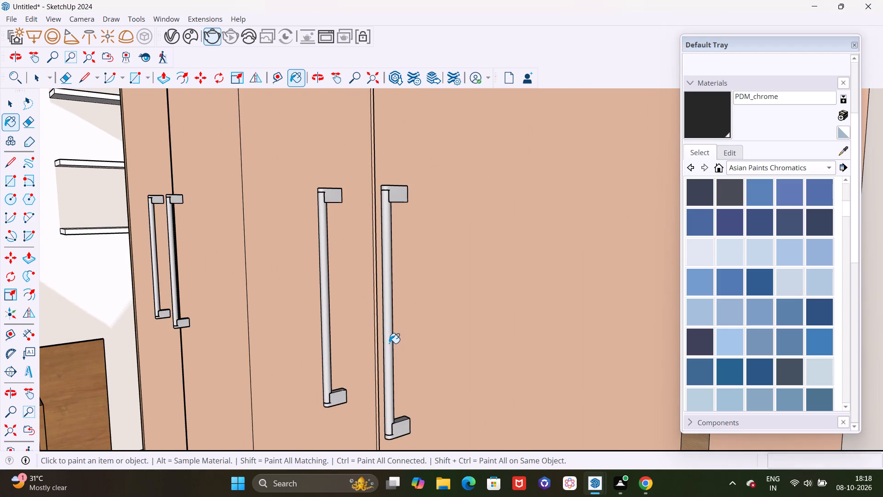
click(389, 343)
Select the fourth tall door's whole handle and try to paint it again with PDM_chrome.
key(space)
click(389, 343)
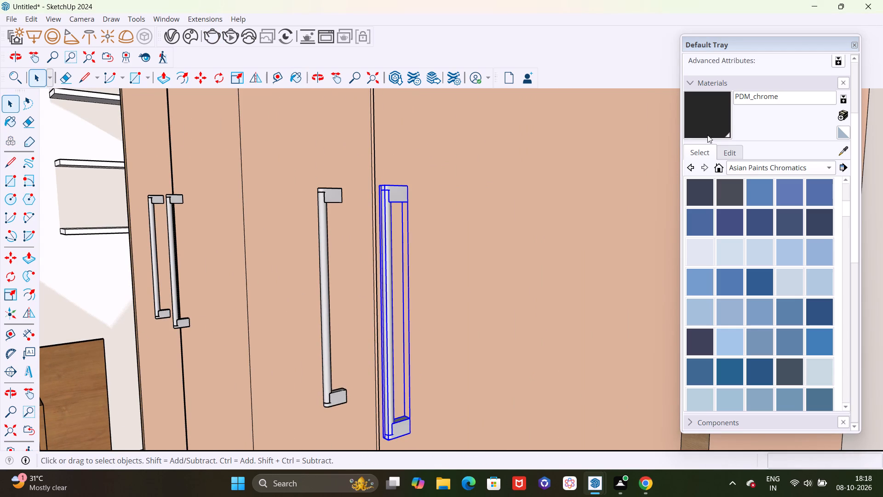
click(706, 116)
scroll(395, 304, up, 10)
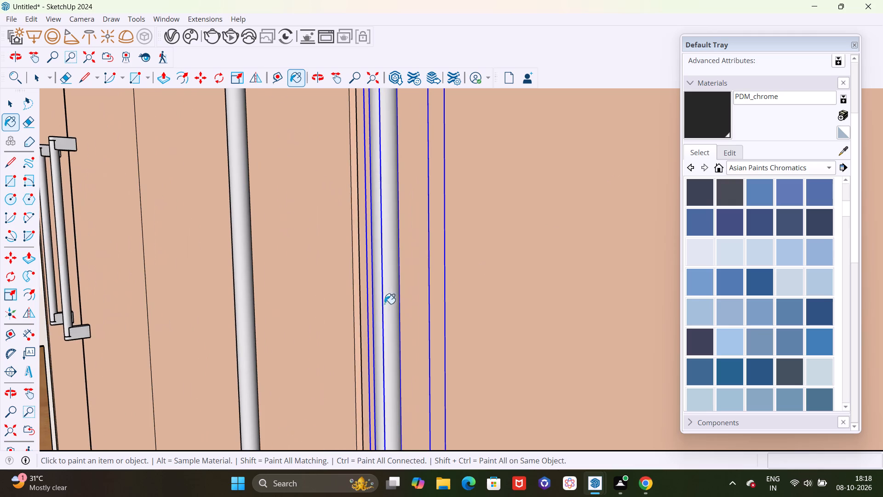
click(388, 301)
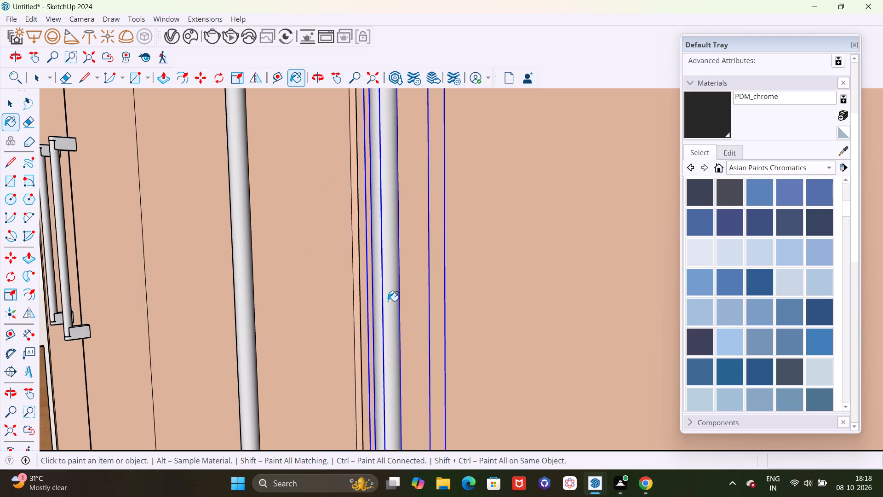
Open the fourth tall door's handle for editing and try to paint its bar and the neighbouring handle with PDM_chrome.
key(space)
double_click(388, 301)
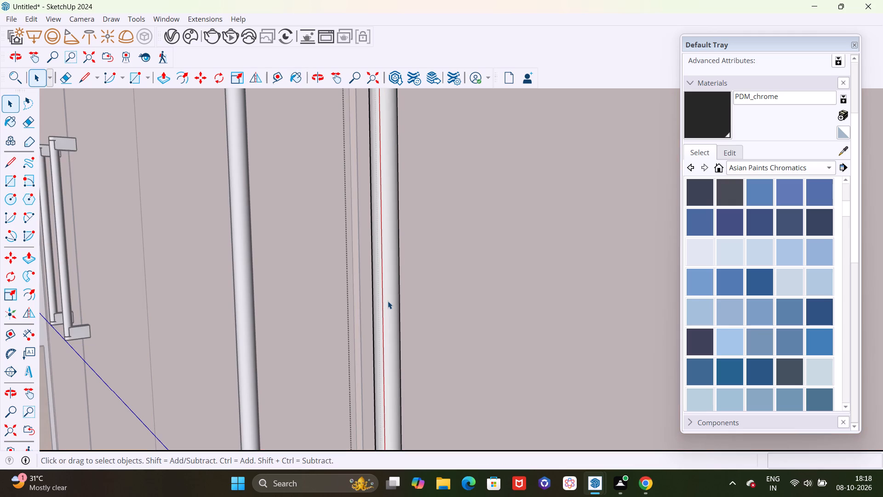
click(717, 107)
click(395, 291)
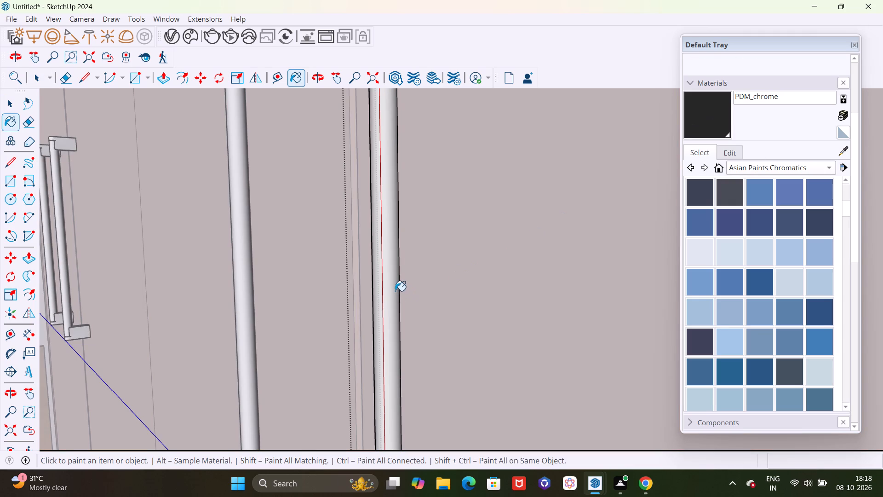
double_click(390, 277)
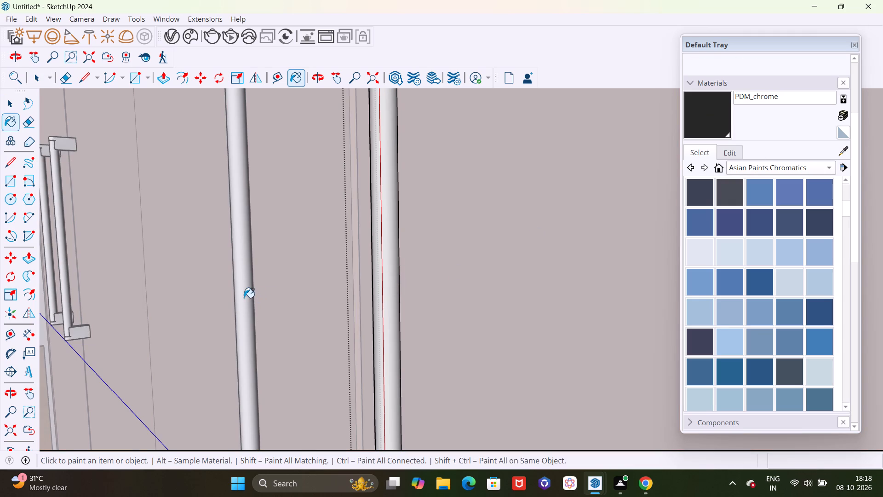
click(244, 298)
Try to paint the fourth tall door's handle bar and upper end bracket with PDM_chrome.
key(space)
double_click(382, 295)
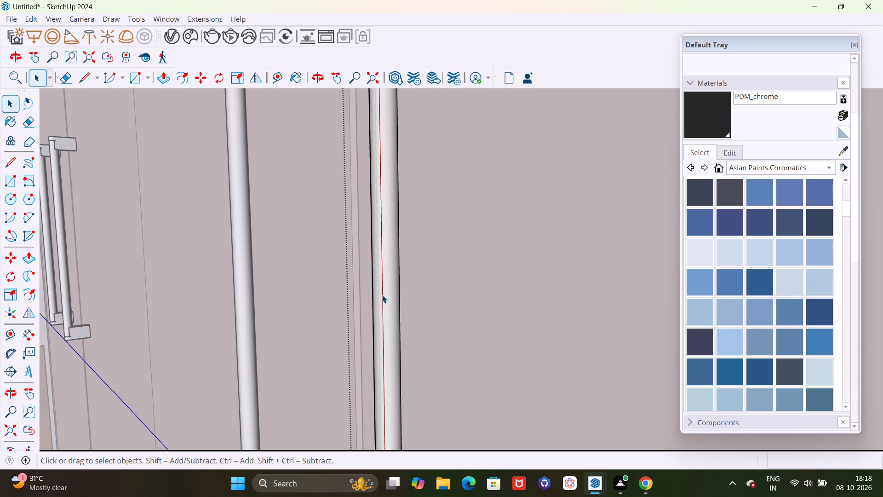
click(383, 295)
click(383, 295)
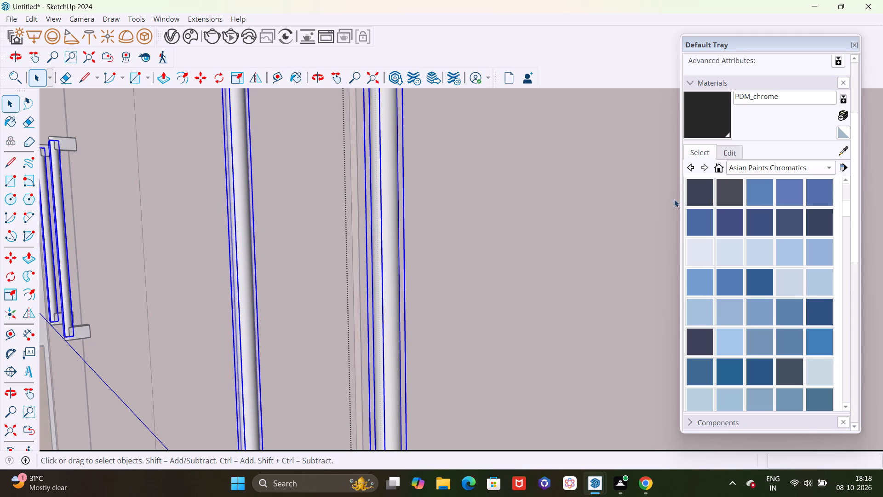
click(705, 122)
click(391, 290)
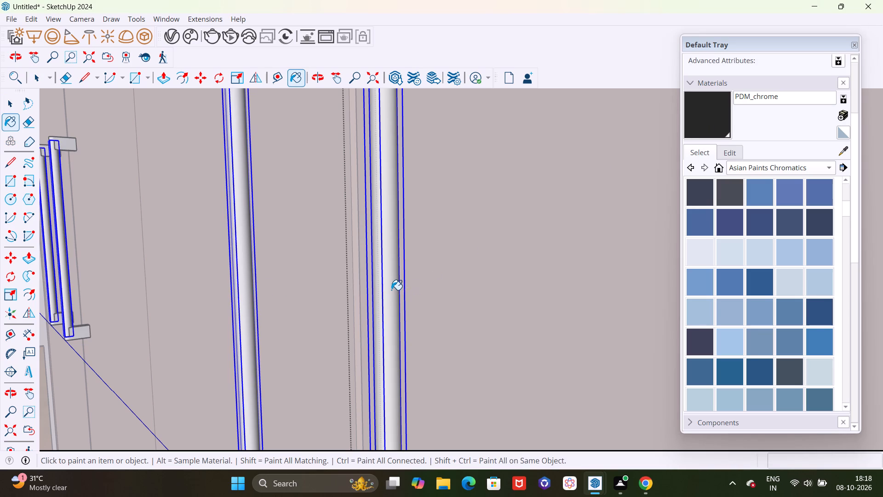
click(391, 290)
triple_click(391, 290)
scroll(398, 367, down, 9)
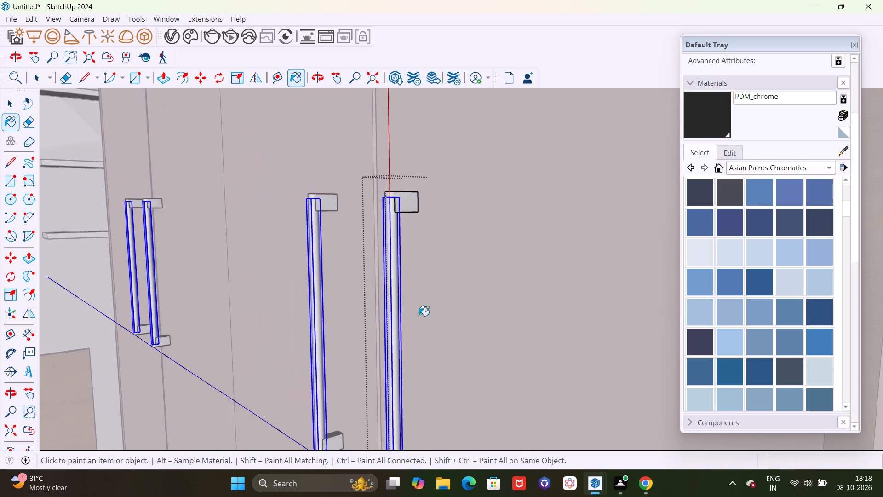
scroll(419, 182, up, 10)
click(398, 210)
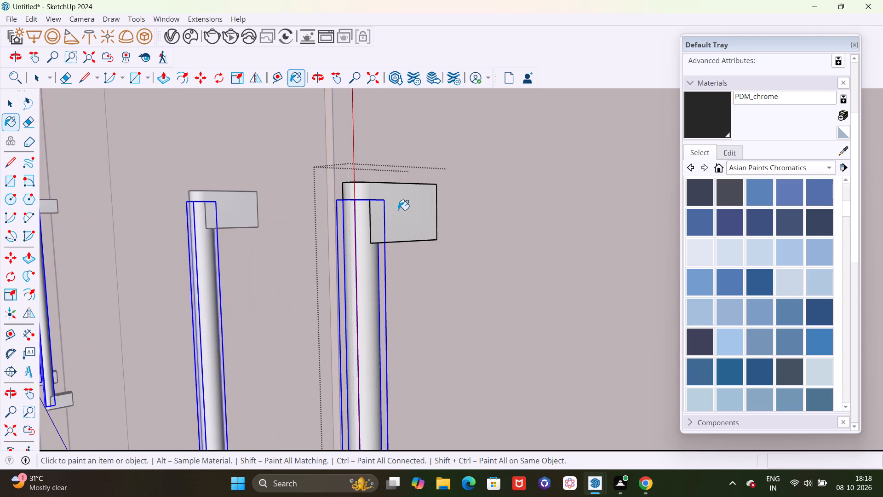
Open the fourth tall door's handle bar down to its faces and paint all of them with PDM_chrome.
key(space)
double_click(362, 277)
click(362, 277)
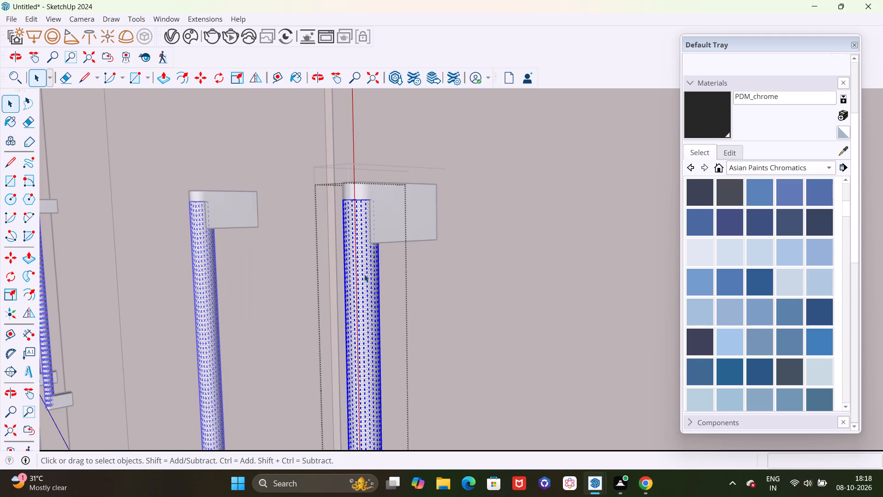
click(709, 123)
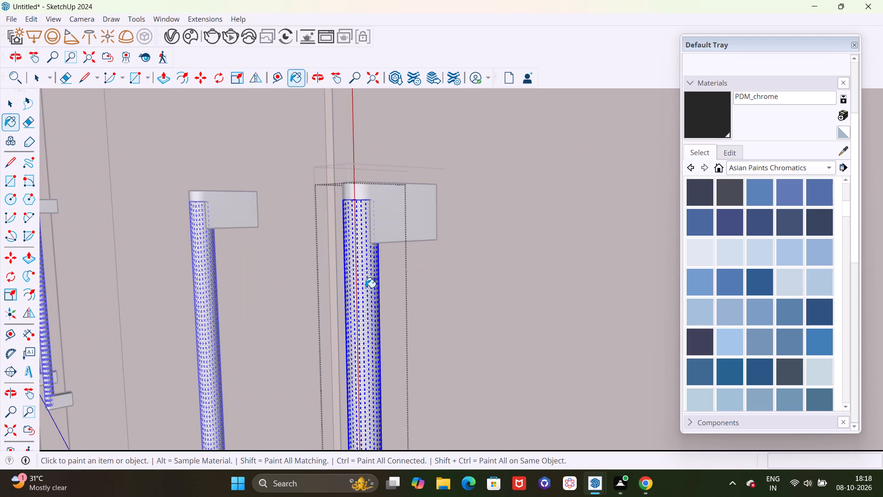
click(365, 288)
click(401, 224)
Open the handle's upper end bracket, paint all its faces with PDM_chrome, and leave wardrobe editing.
key(space)
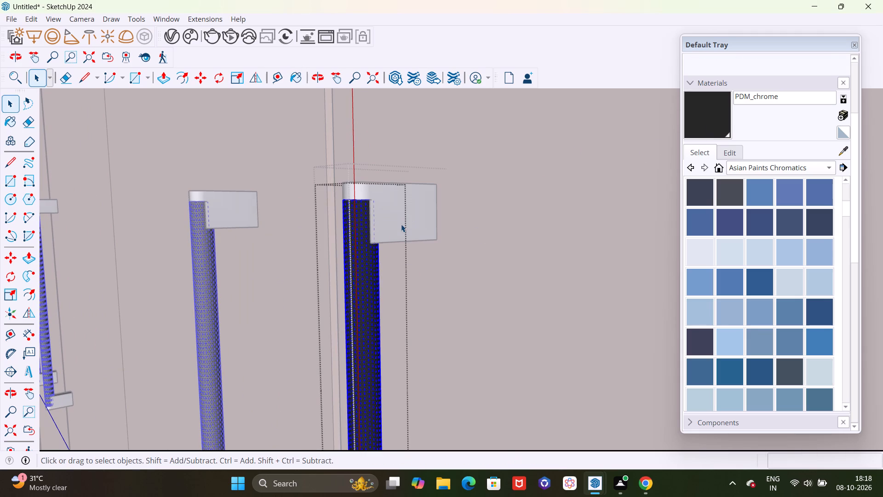
double_click(401, 224)
click(401, 224)
click(401, 224)
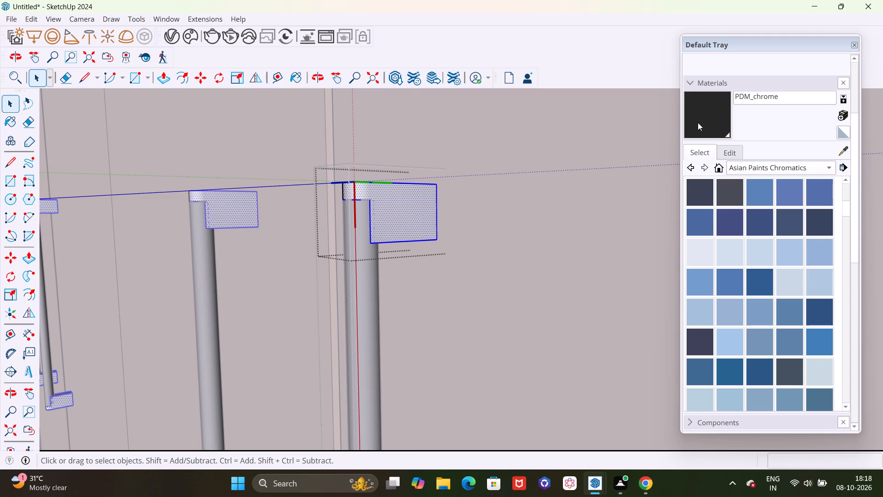
click(713, 120)
click(407, 215)
scroll(402, 187, down, 2)
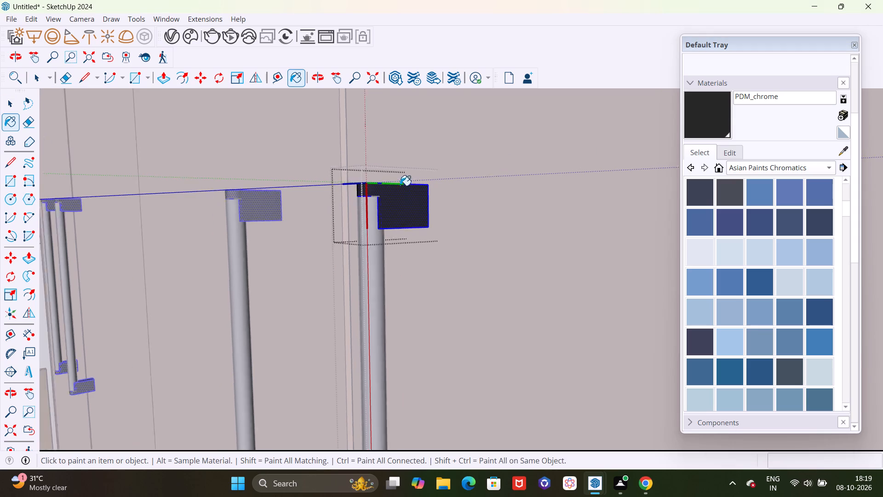
scroll(400, 185, down, 14)
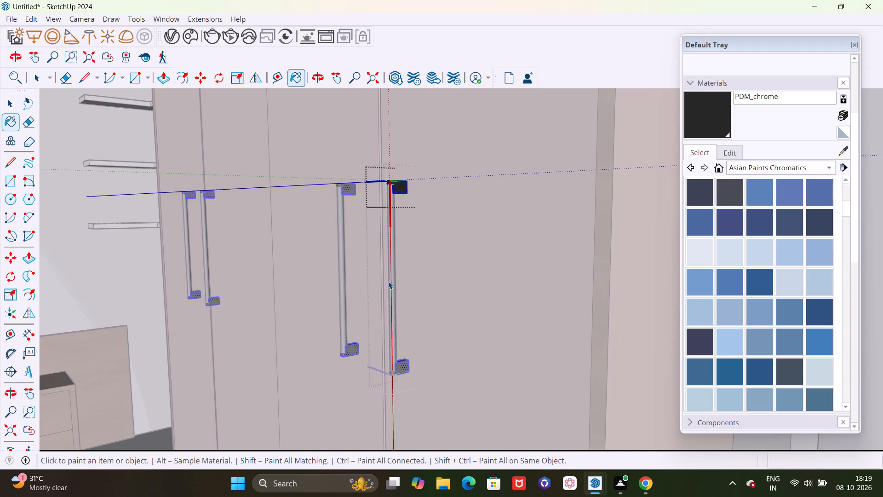
key(space)
click(462, 322)
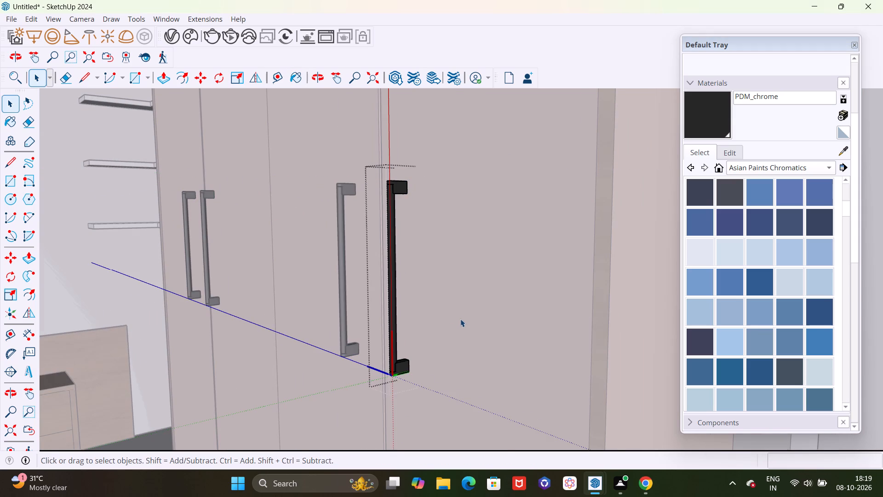
scroll(460, 319, down, 20)
scroll(460, 319, down, 4)
scroll(366, 320, down, 5)
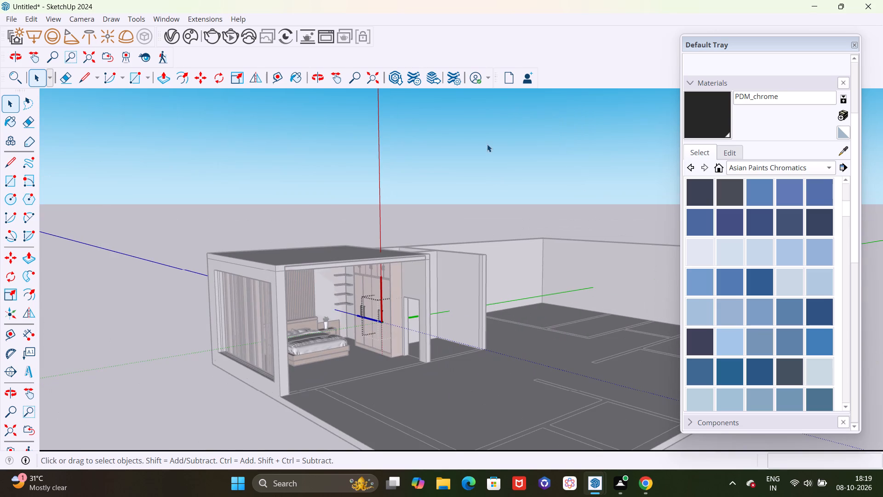
click(487, 144)
click(487, 146)
Examine the tall-door handles up close and the wardrobe within the bedroom.
scroll(389, 319, up, 13)
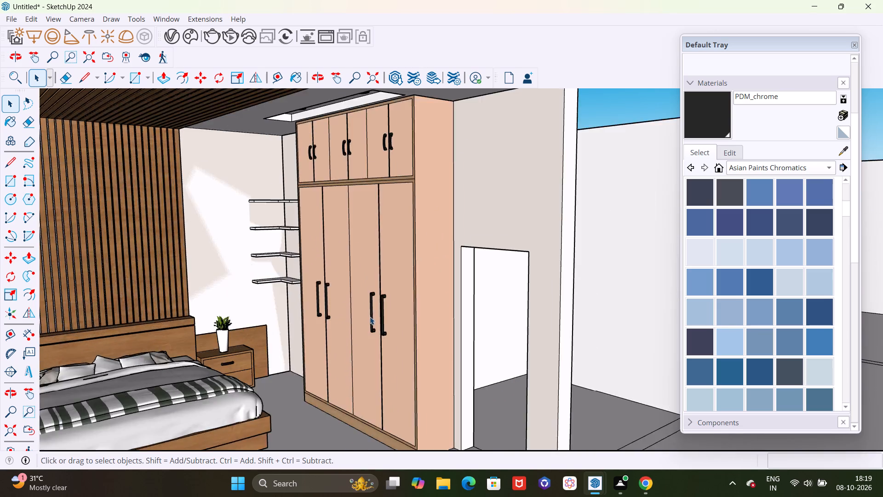
scroll(370, 317, up, 15)
middle_drag(412, 361, 406, 363)
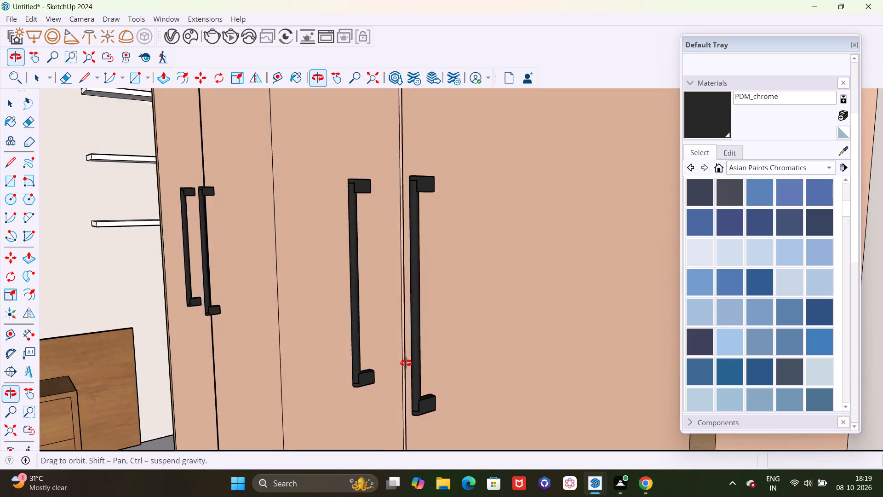
middle_drag(406, 363, 408, 363)
scroll(431, 323, down, 18)
scroll(437, 318, down, 5)
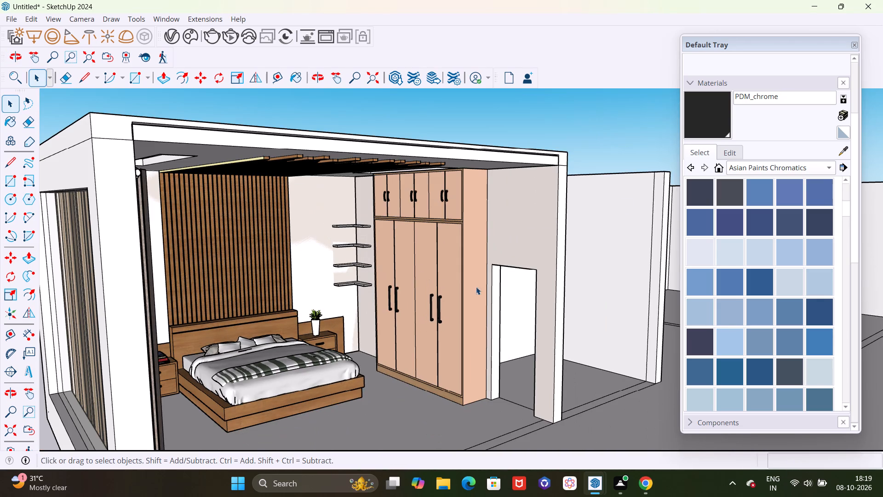
Sample 1833 AP 8596 CRYSTAL BEACH from the wall beside the wardrobe and paint the top corner shelf's upper face and edges.
click(844, 150)
click(516, 220)
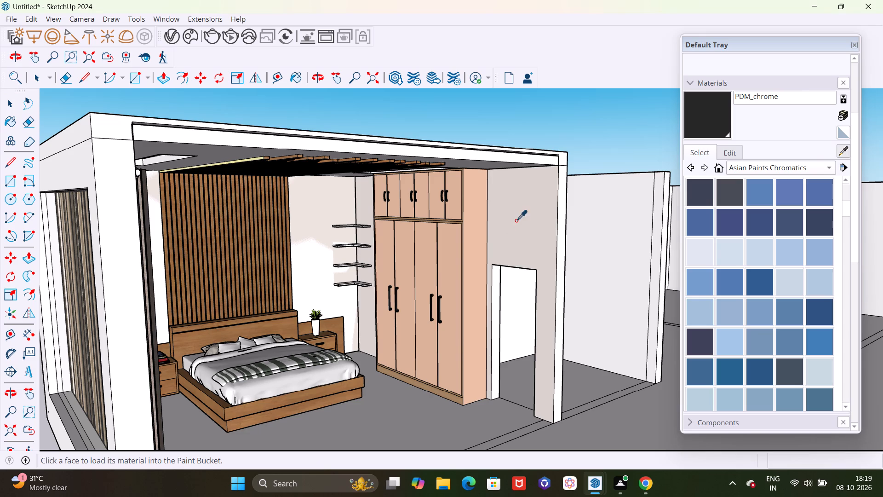
scroll(359, 233, up, 15)
middle_drag(359, 202, 361, 261)
scroll(379, 212, up, 4)
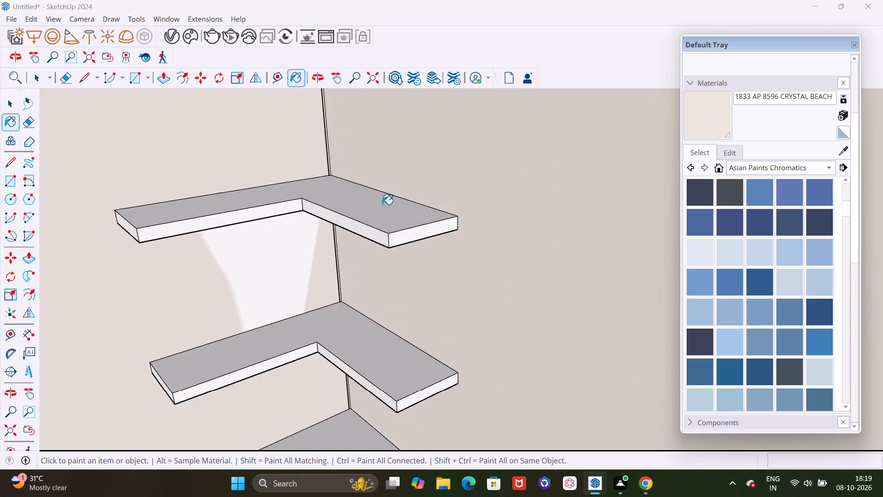
scroll(382, 204, up, 6)
click(382, 206)
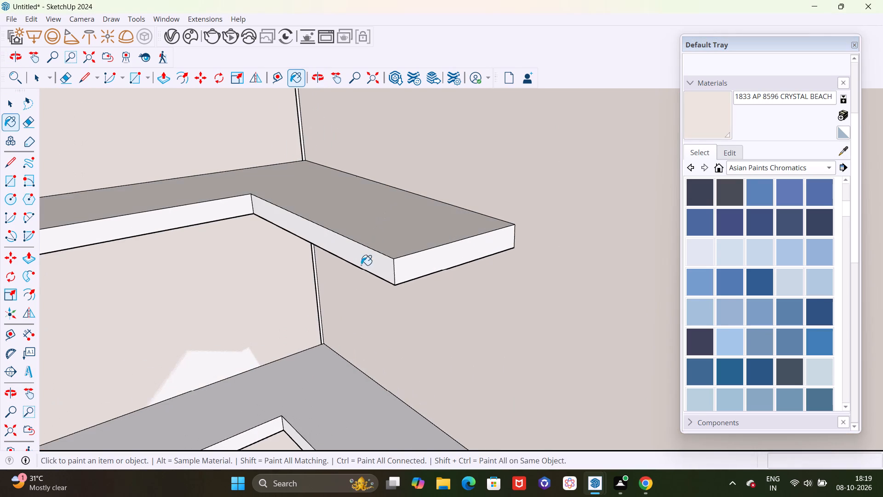
click(361, 262)
click(431, 262)
click(181, 217)
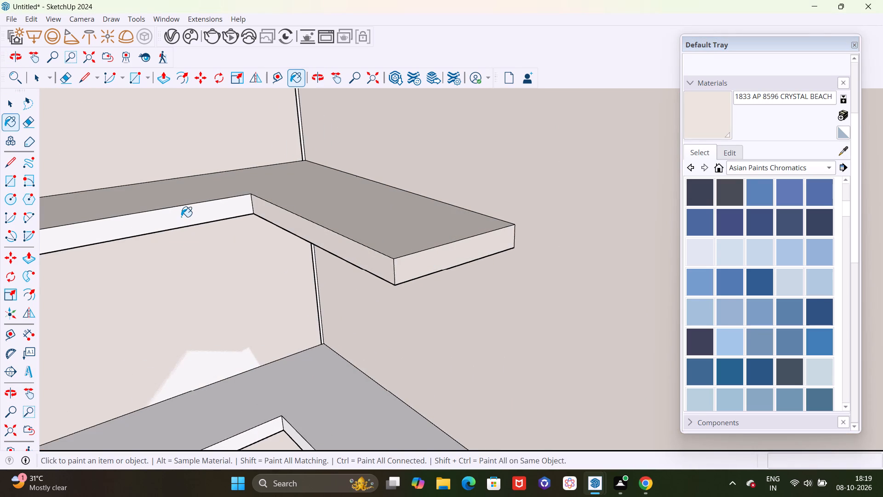
Paint the second corner shelf and the top shelf's remaining underside and end face with 1833 AP 8596 CRYSTAL BEACH.
click(333, 374)
middle_drag(269, 393, 271, 384)
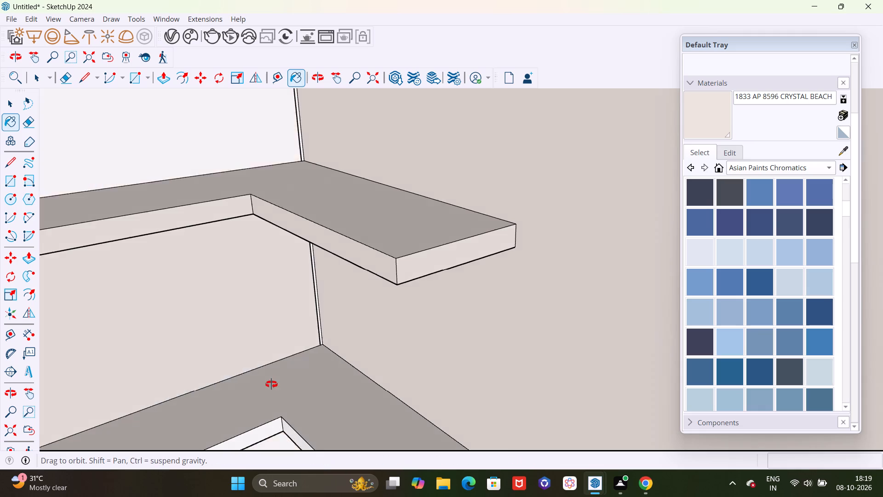
middle_drag(271, 384, 289, 246)
click(304, 197)
scroll(309, 202, down, 5)
scroll(256, 369, up, 4)
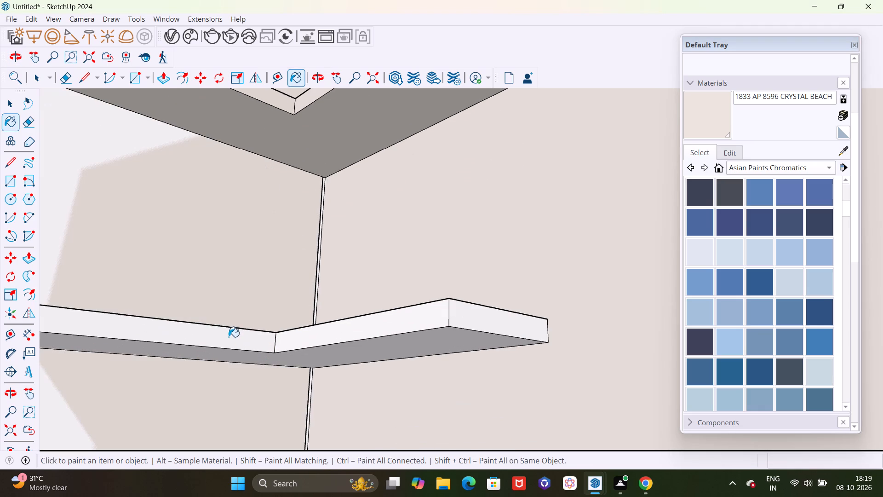
click(229, 336)
click(353, 354)
click(377, 327)
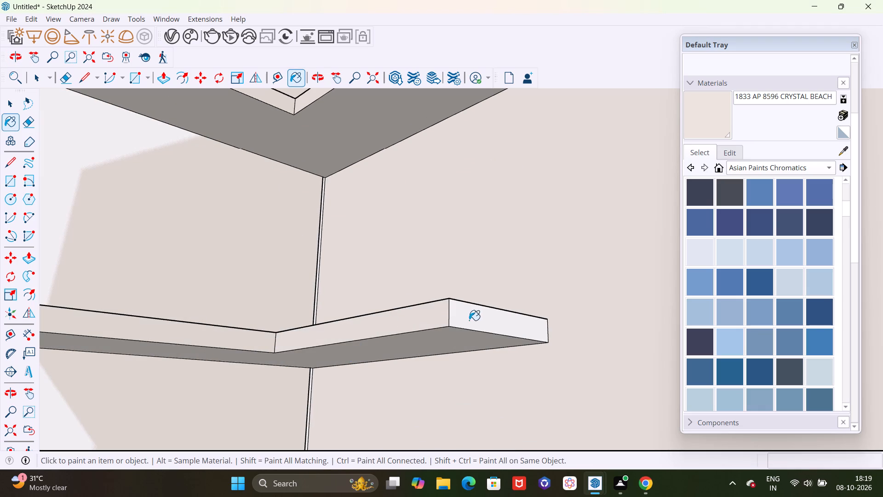
click(469, 320)
scroll(425, 279, down, 5)
scroll(176, 301, up, 3)
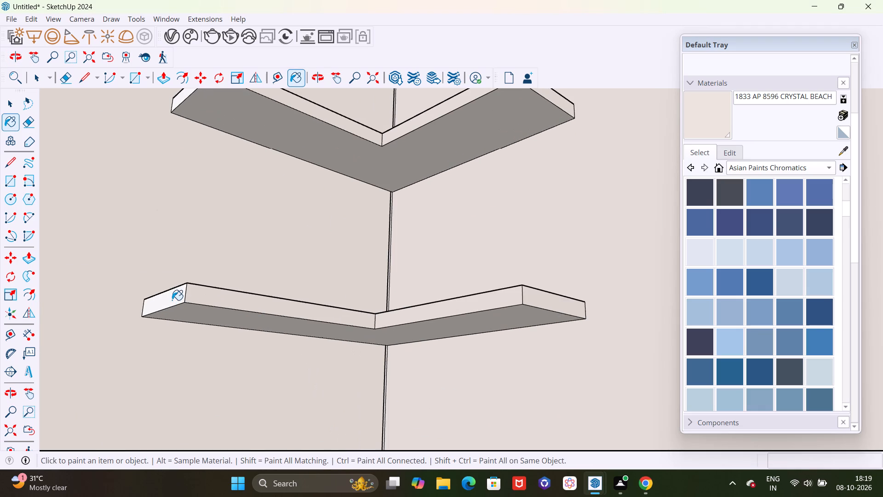
click(172, 300)
scroll(176, 316, down, 5)
scroll(193, 156, up, 4)
click(199, 169)
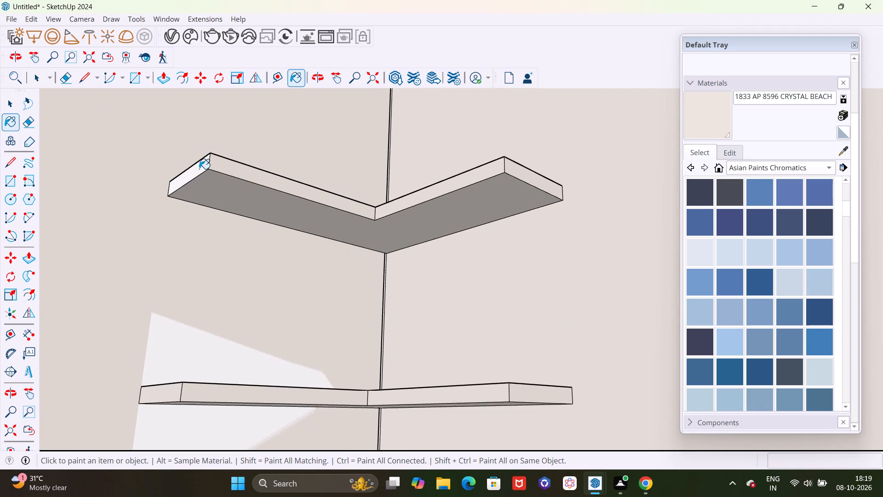
Paint the third corner shelf's underside, edges, ends and upper face with 1833 AP 8596 CRYSTAL BEACH.
scroll(272, 166, down, 9)
scroll(287, 361, up, 10)
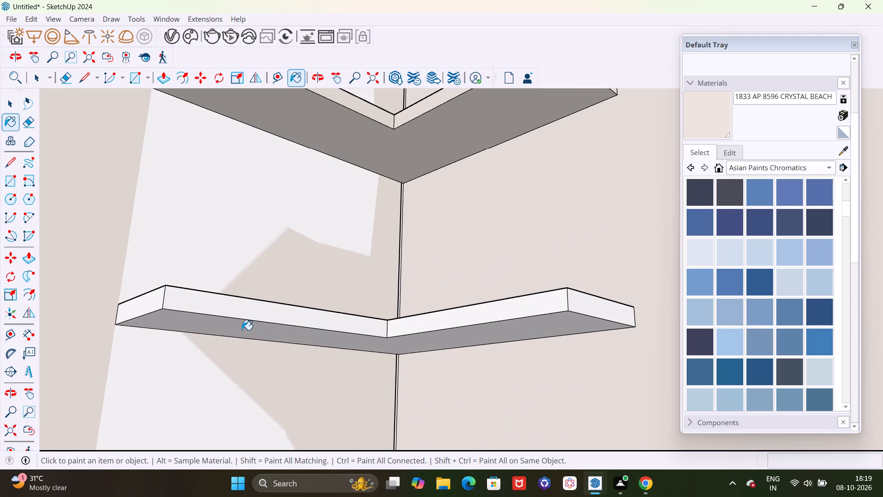
click(242, 330)
click(246, 315)
click(149, 300)
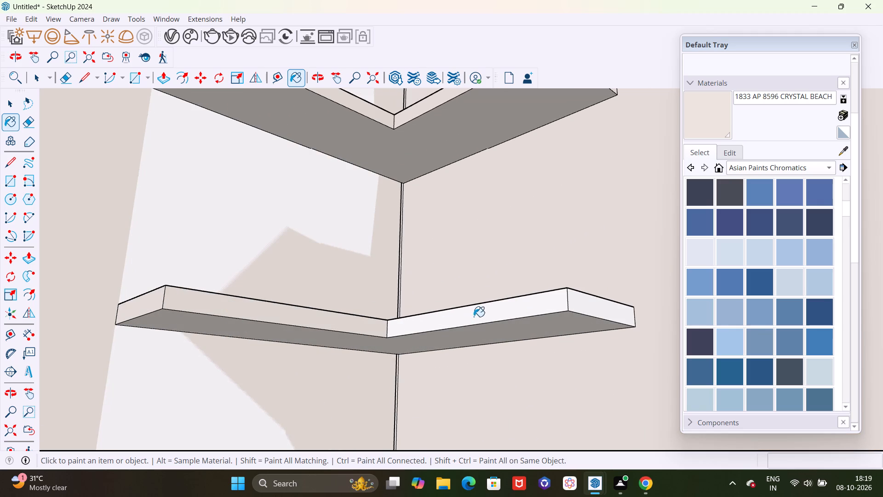
click(474, 317)
click(579, 303)
middle_drag(473, 290, 462, 376)
click(495, 322)
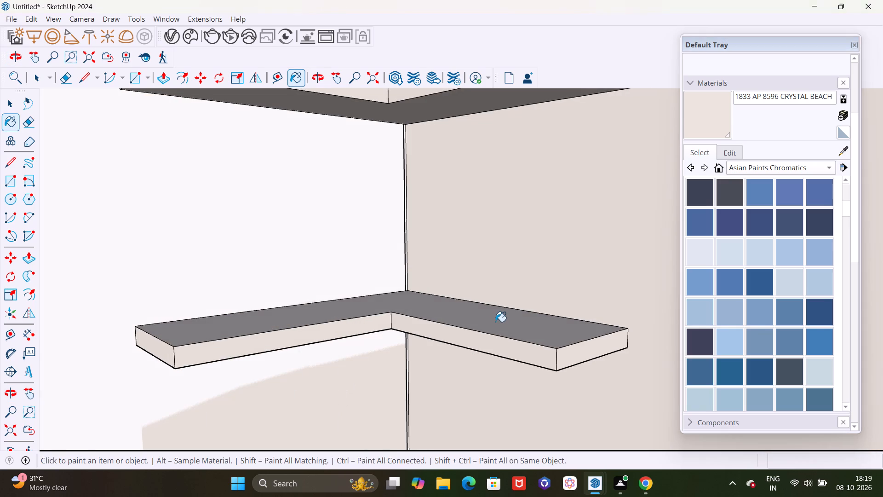
Paint the lowest corner shelf's upper face, front edges, both ends and underside with 1833 AP 8596 CRYSTAL BEACH.
scroll(461, 266, down, 6)
scroll(436, 398, up, 5)
click(436, 398)
click(436, 427)
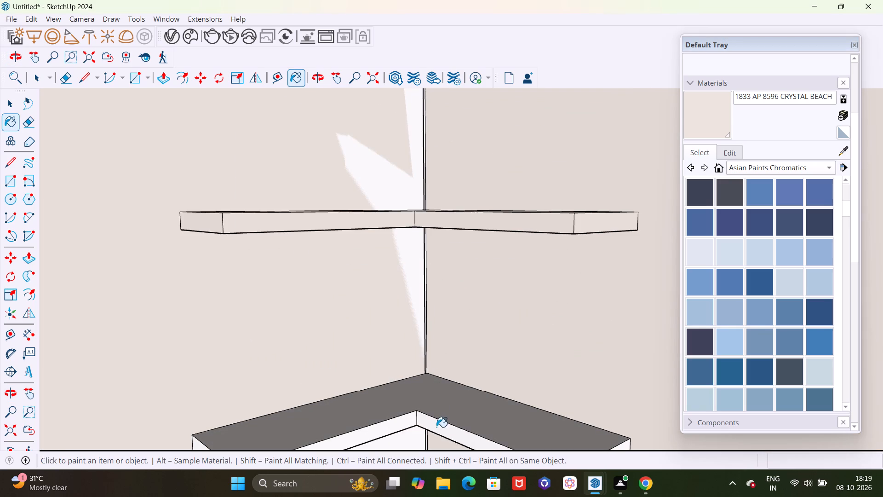
click(399, 421)
scroll(427, 390, down, 5)
middle_drag(433, 417, 461, 372)
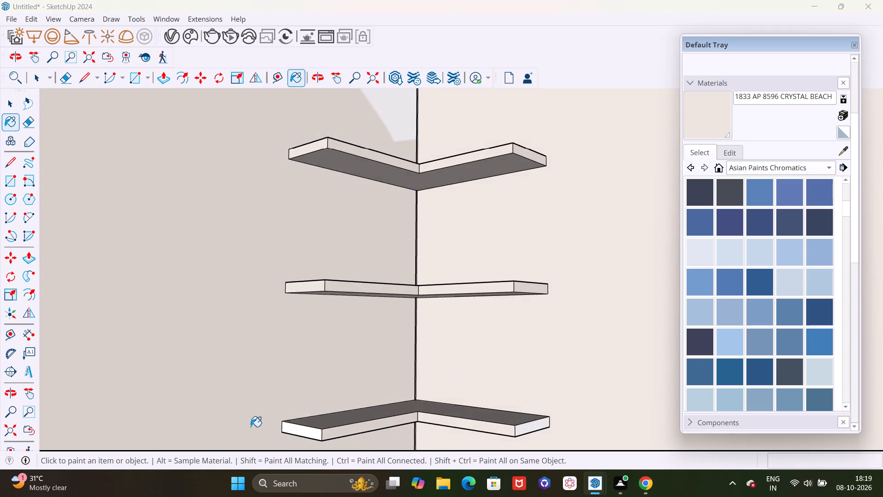
scroll(239, 429, up, 5)
click(326, 435)
scroll(289, 342, down, 5)
scroll(581, 419, up, 4)
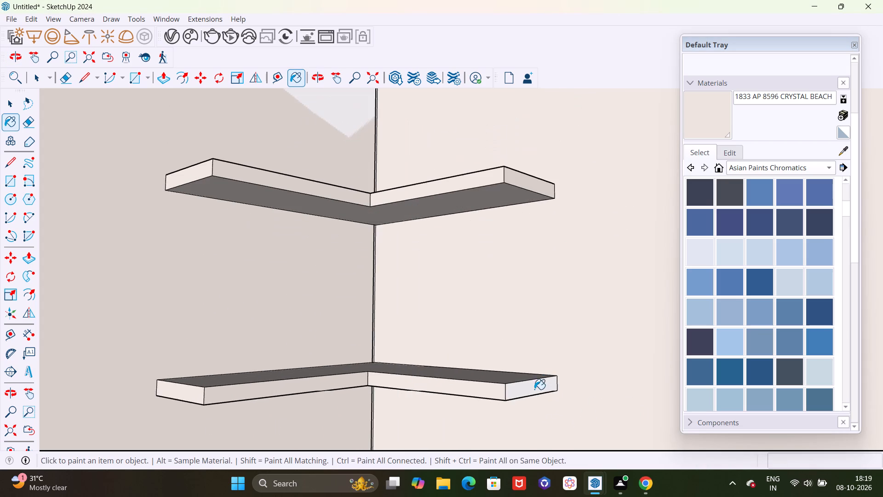
click(534, 388)
scroll(526, 396, down, 3)
middle_drag(511, 424, 504, 333)
scroll(326, 426, up, 4)
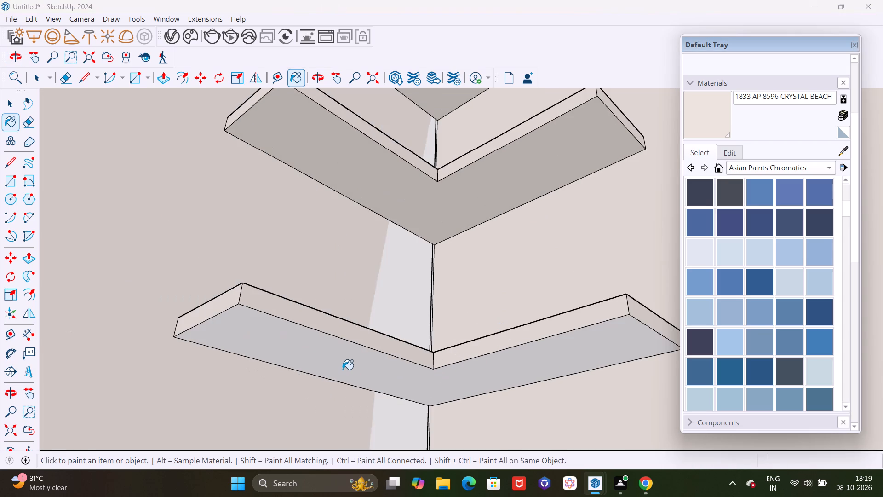
click(343, 370)
Examine the corner shelves beside the wardrobe and the whole bedroom from outside.
scroll(360, 364, down, 5)
middle_drag(385, 352, 344, 433)
scroll(389, 358, down, 8)
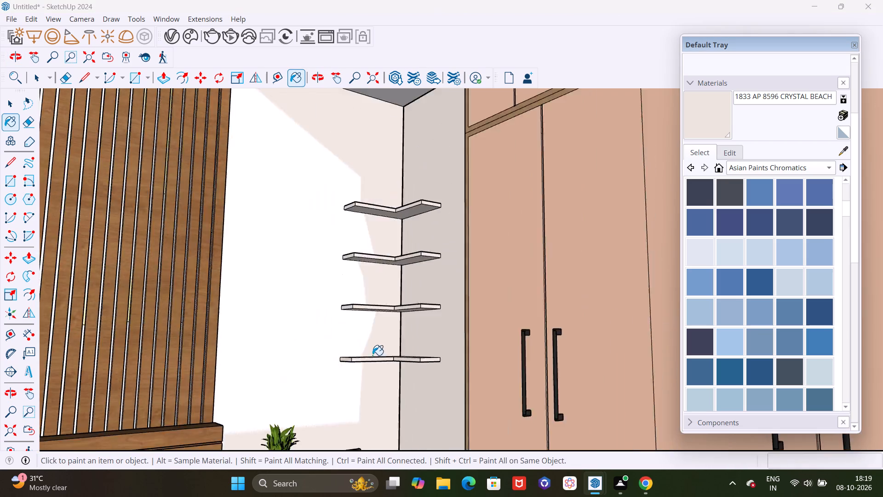
scroll(373, 355, down, 20)
scroll(373, 355, down, 4)
middle_drag(355, 397, 313, 412)
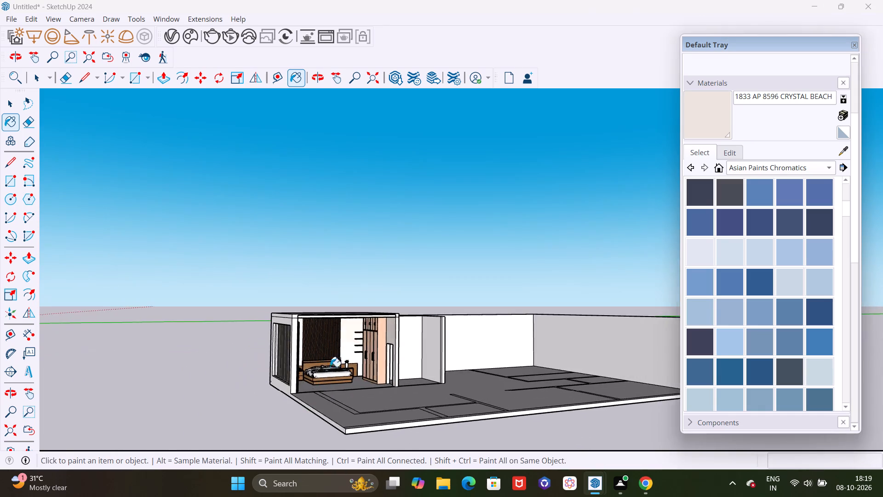
scroll(332, 359, up, 14)
scroll(382, 375, down, 15)
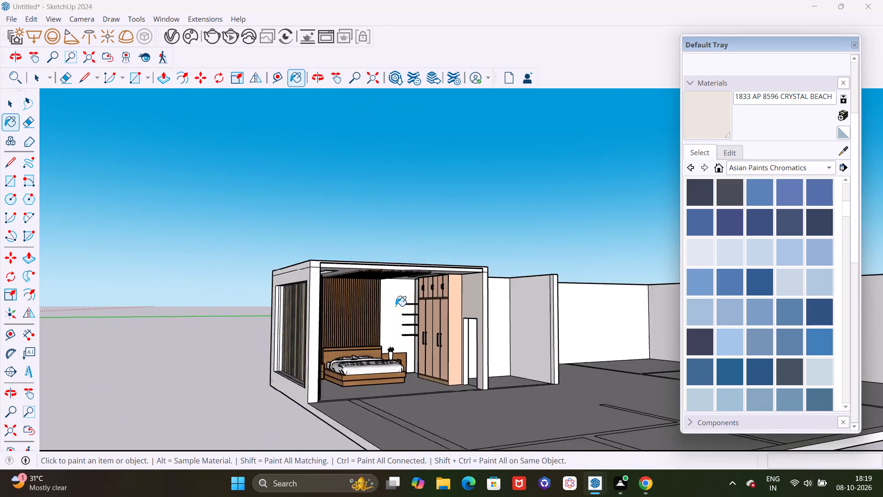
Render the bedroom in V-Ray from a view facing the bed, with the curtains on one side and the wardrobe on the other.
middle_drag(391, 346, 305, 372)
scroll(347, 344, up, 11)
scroll(296, 275, down, 4)
scroll(261, 254, down, 1)
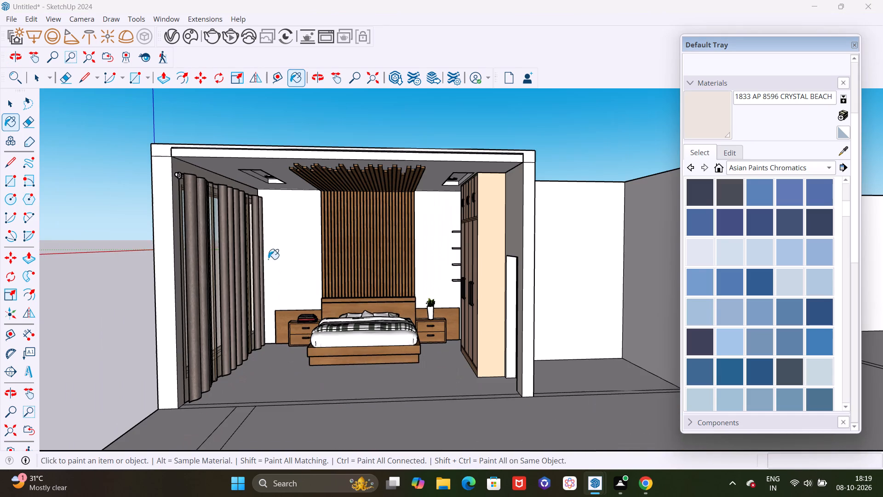
scroll(268, 259, down, 1)
middle_drag(319, 344, 290, 345)
scroll(265, 261, up, 5)
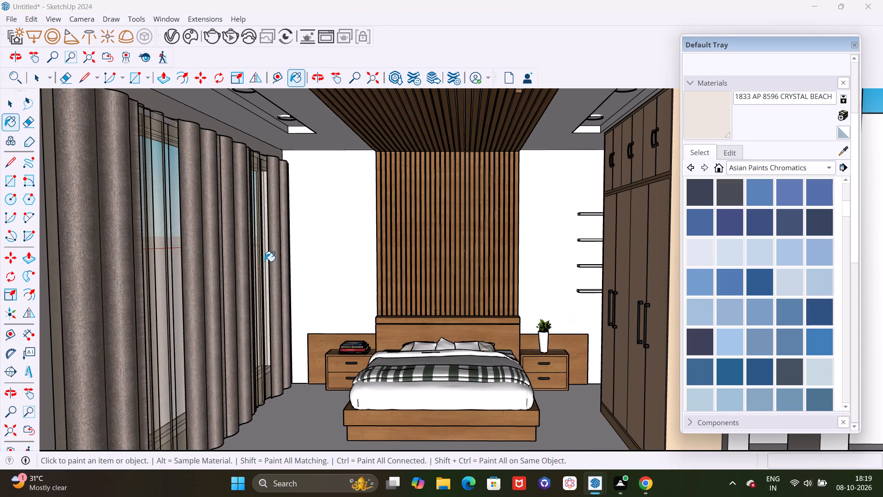
middle_drag(270, 302, 261, 291)
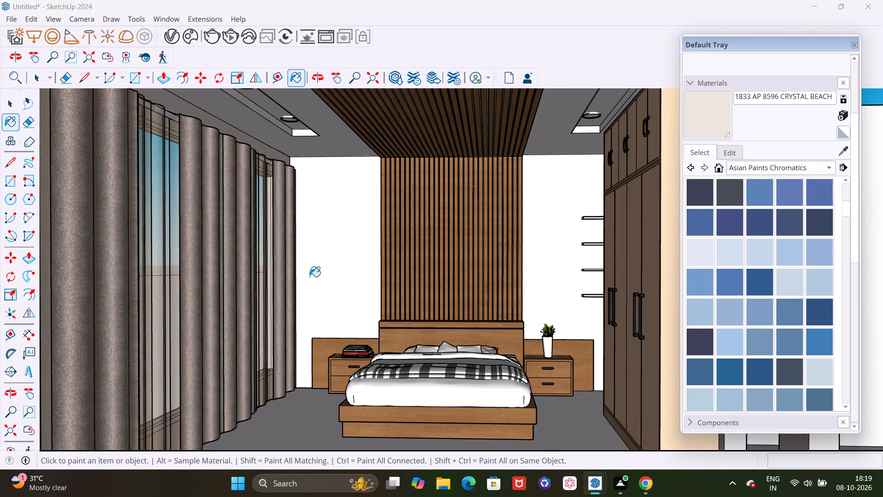
key(space)
click(337, 80)
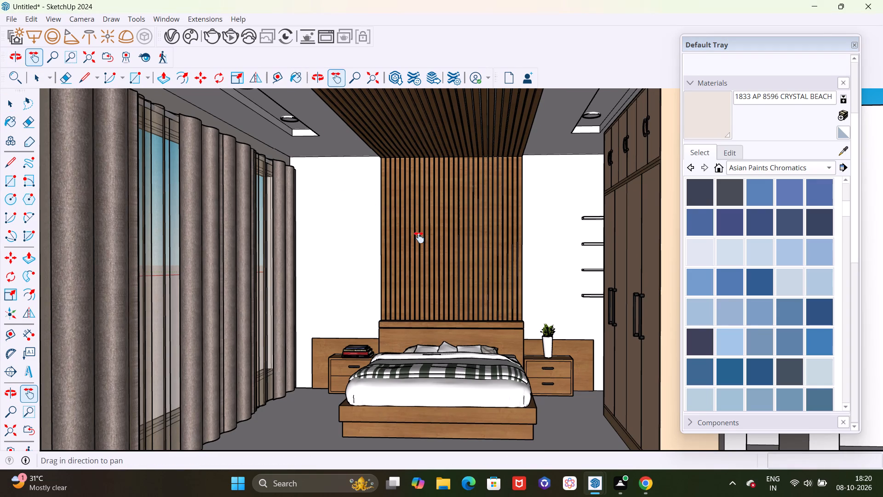
middle_click(424, 243)
middle_drag(422, 250, 427, 237)
drag(435, 236, 406, 243)
middle_drag(403, 245, 412, 246)
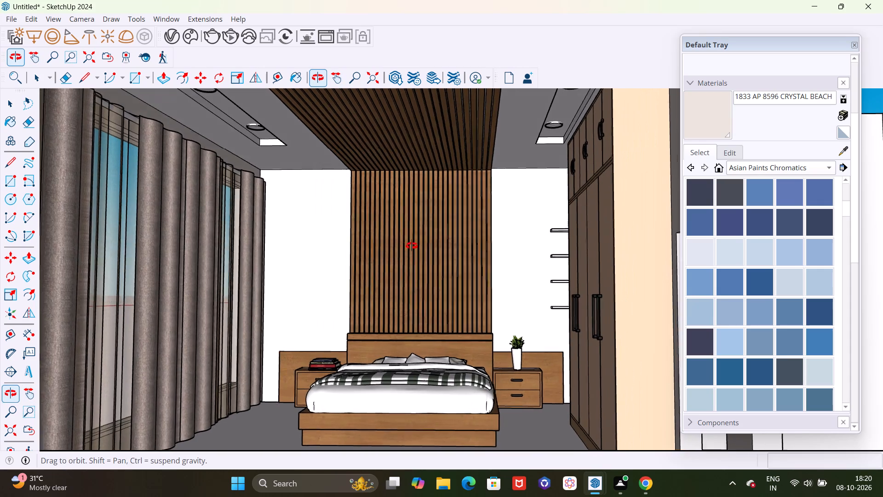
middle_drag(412, 246, 445, 255)
middle_drag(464, 257, 418, 265)
drag(349, 245, 412, 245)
middle_drag(454, 270, 448, 272)
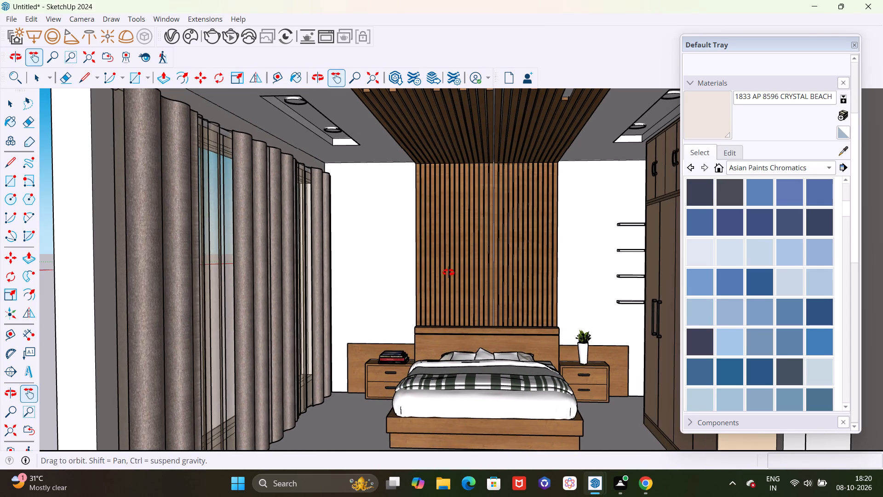
middle_drag(448, 272, 443, 273)
middle_click(494, 281)
scroll(494, 271, up, 1)
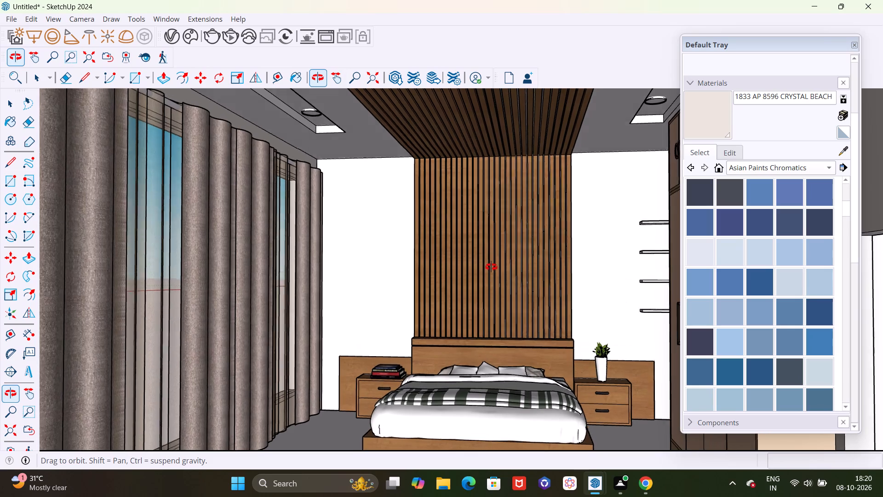
drag(459, 236, 458, 248)
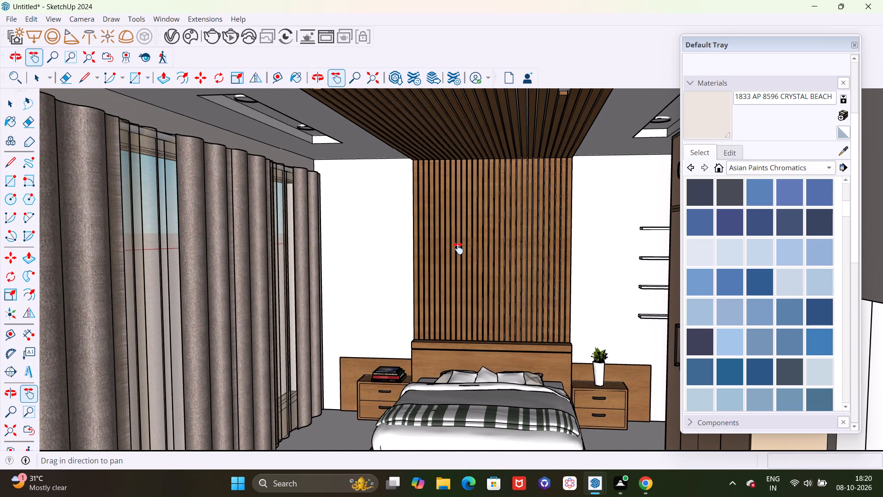
middle_click(460, 268)
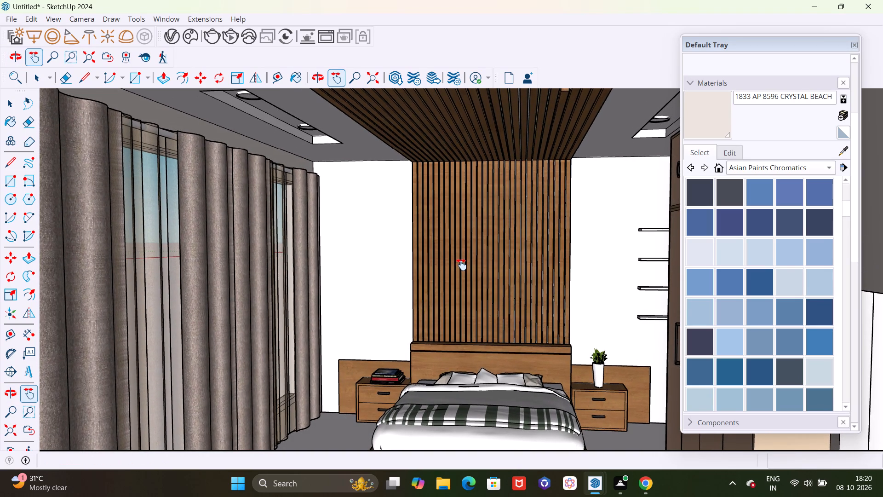
click(854, 46)
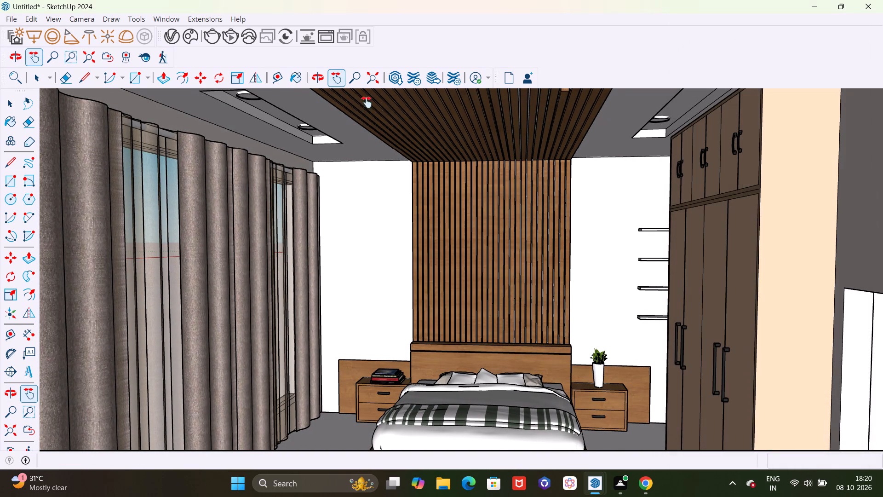
click(213, 39)
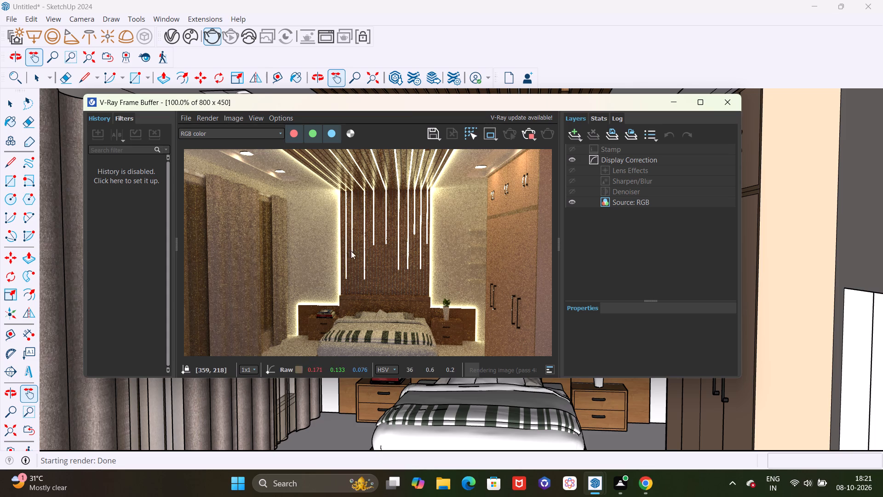
Examine the V-Ray render of the bedroom, including the corner shelves beside the wardrobe, and close the frame buffer.
scroll(374, 248, up, 1)
scroll(376, 242, down, 1)
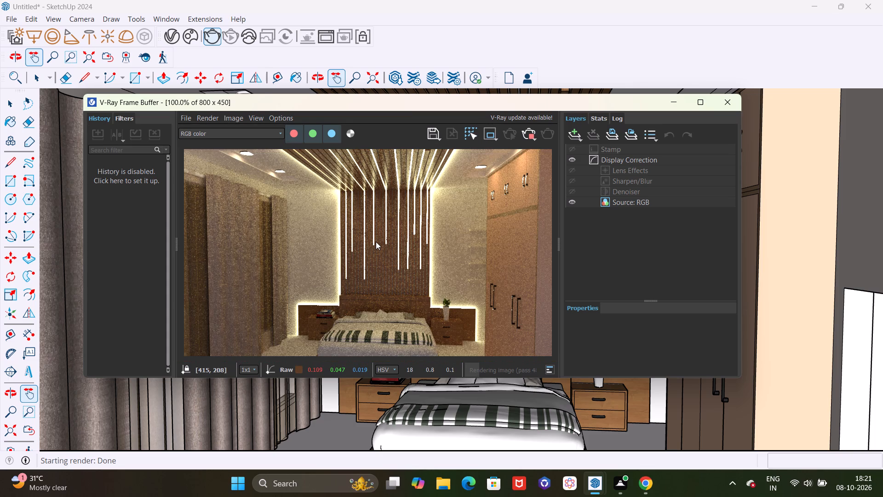
scroll(375, 243, down, 1)
scroll(374, 244, up, 1)
middle_drag(374, 245, 385, 247)
scroll(523, 239, up, 2)
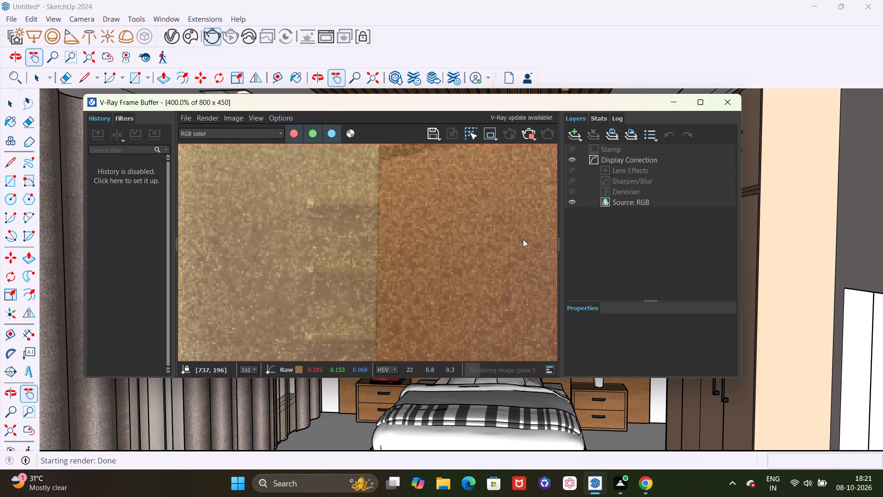
scroll(500, 234, down, 2)
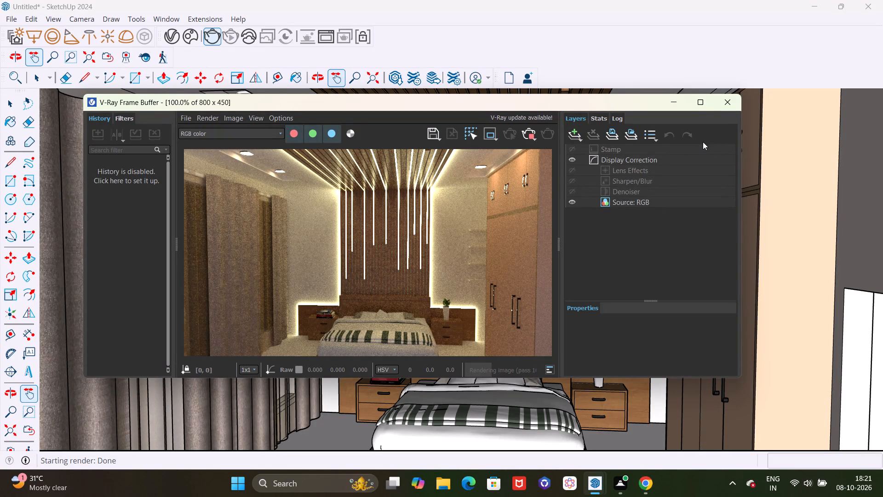
click(724, 104)
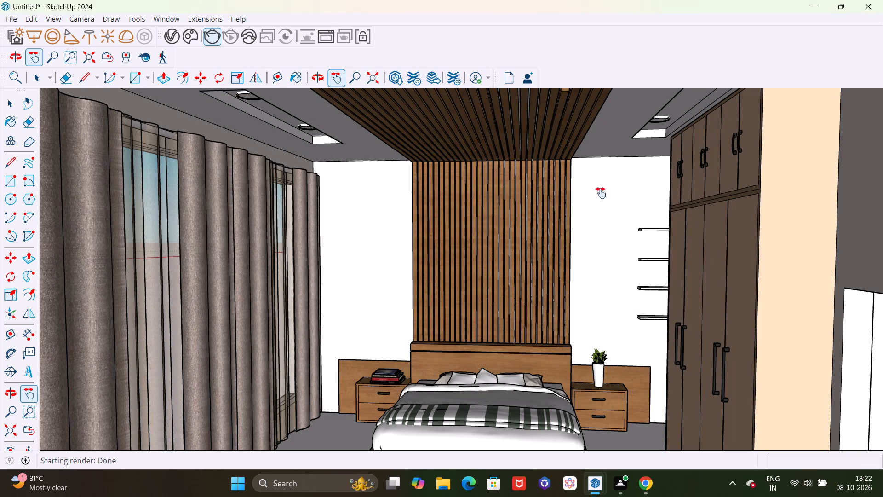
Examine the bedroom's curtains, slatted wall, corner shelves and wardrobe from several angles, including from outside the room.
key(space)
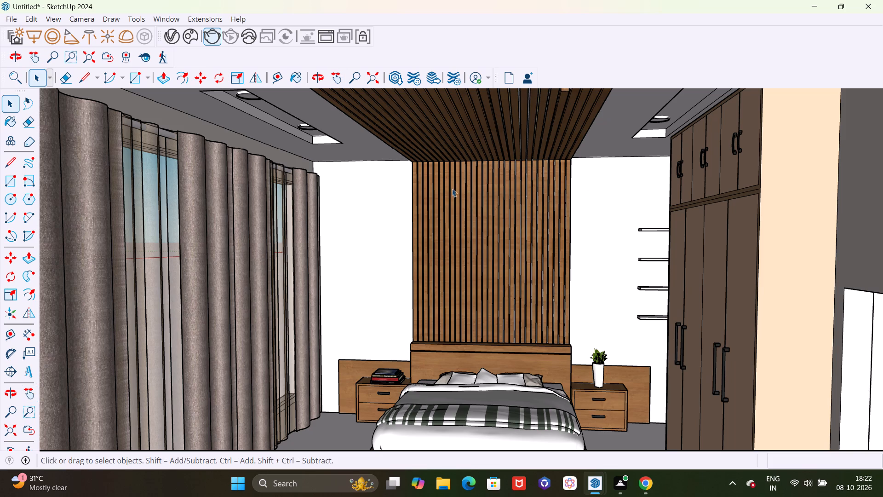
scroll(437, 189, down, 5)
middle_drag(377, 170, 397, 172)
middle_drag(777, 203, 685, 215)
scroll(519, 198, up, 5)
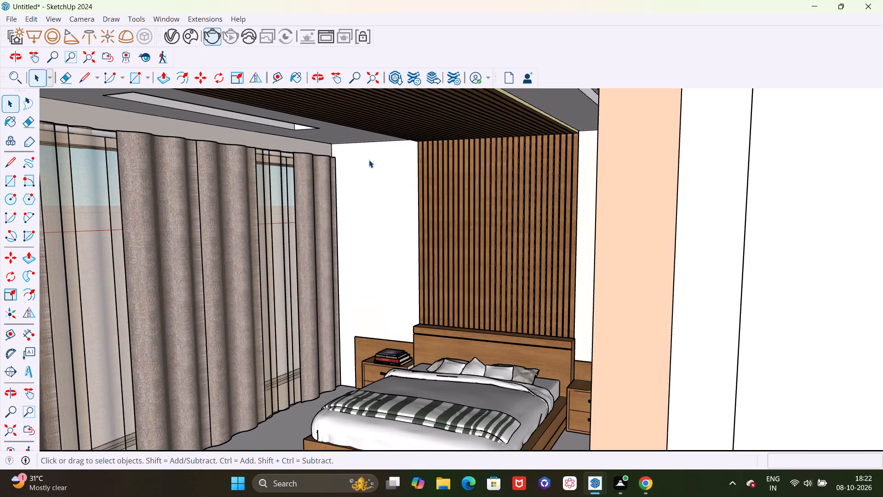
scroll(270, 152, down, 4)
middle_drag(344, 158, 561, 152)
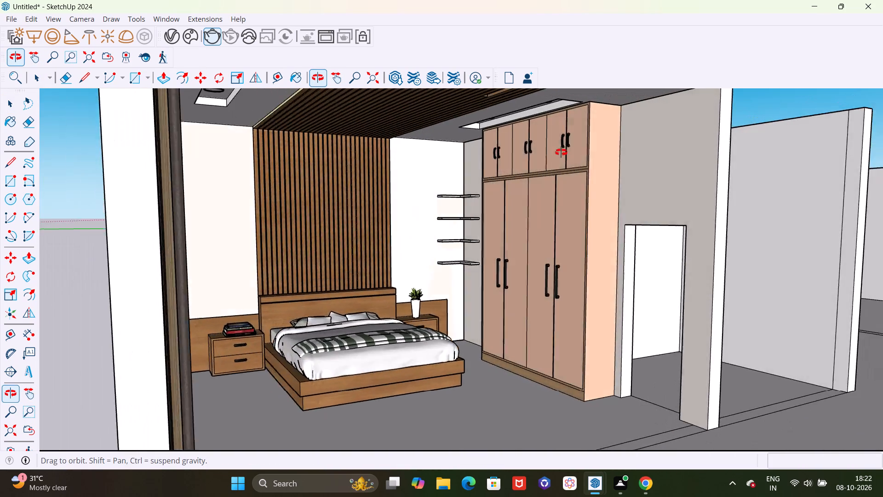
middle_drag(561, 152, 367, 191)
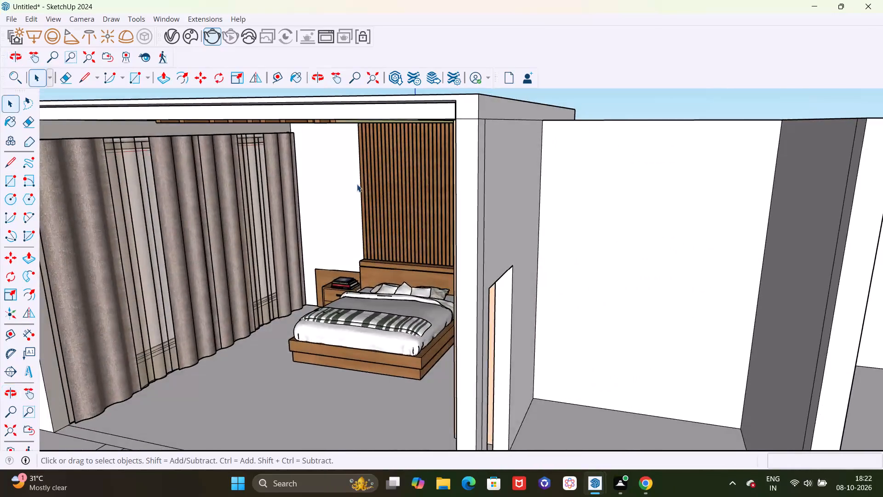
scroll(353, 184, down, 7)
middle_drag(378, 186, 531, 185)
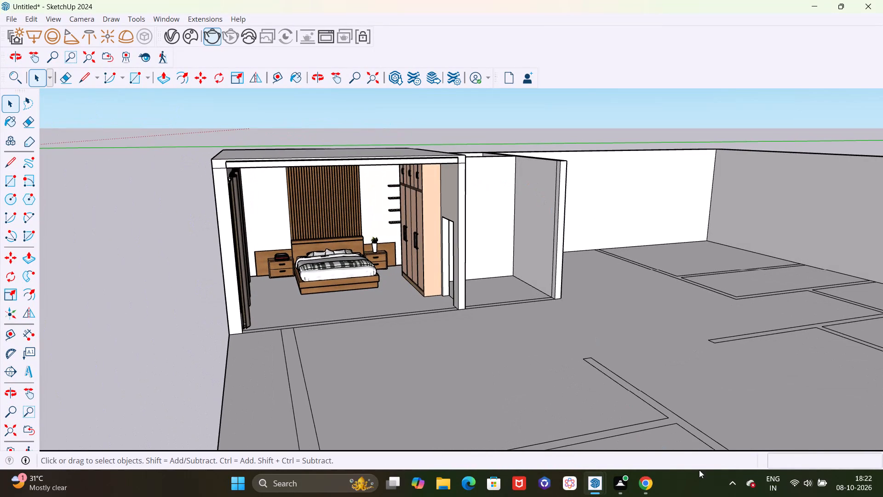